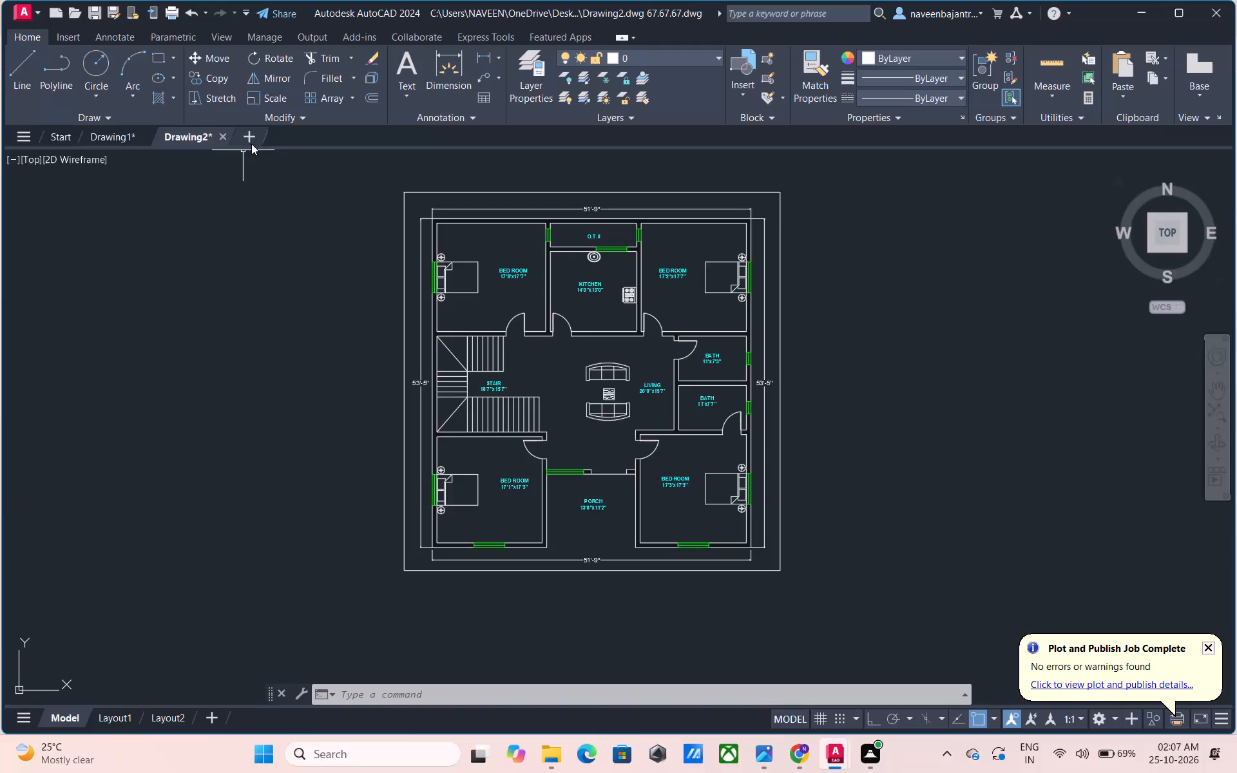
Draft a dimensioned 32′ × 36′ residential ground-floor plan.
Start a new blank drawing.
click(254, 138)
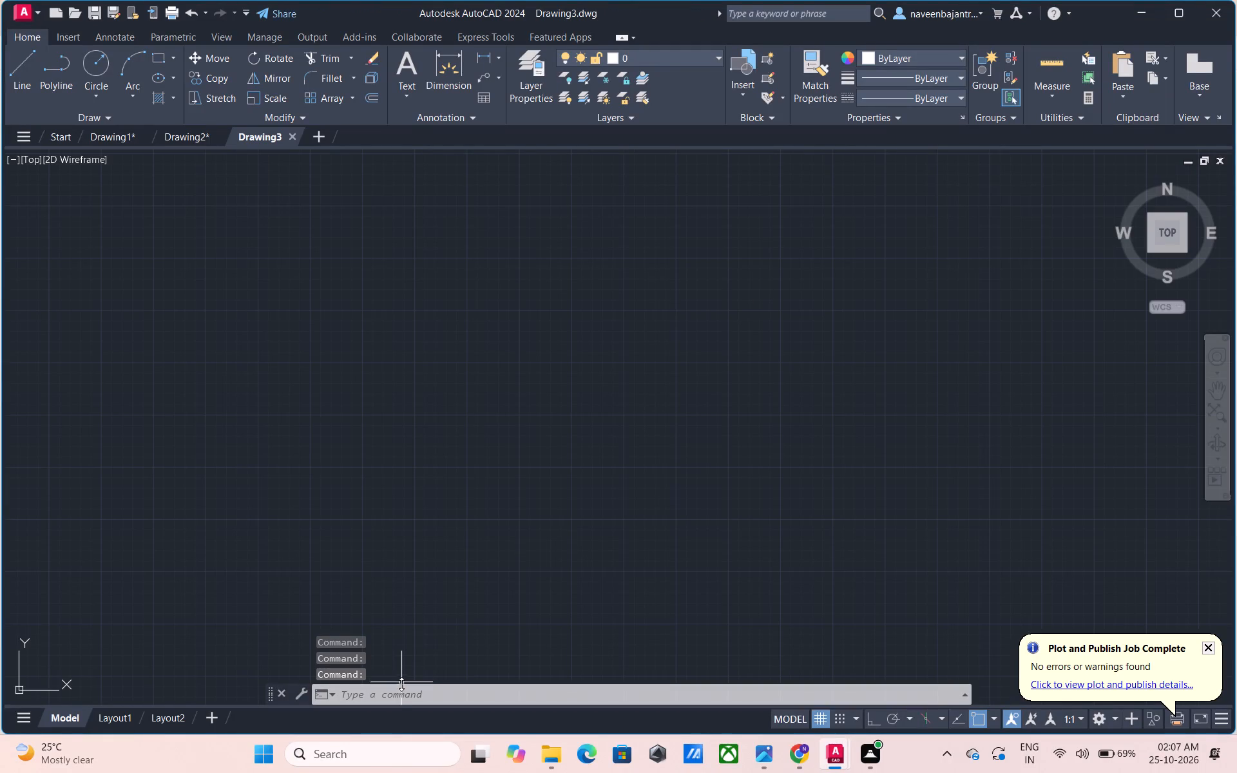
Turn on session logging with the LOGFILEON command.
click(401, 690)
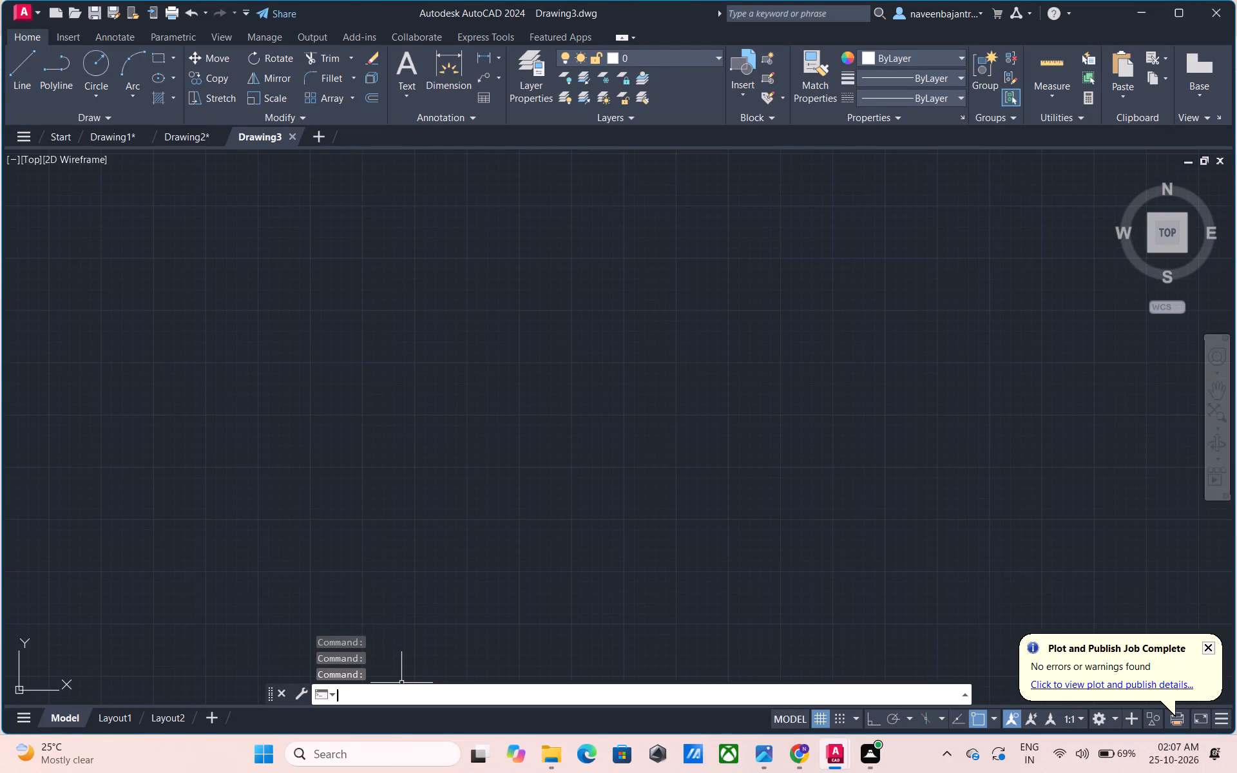
text(LOG)
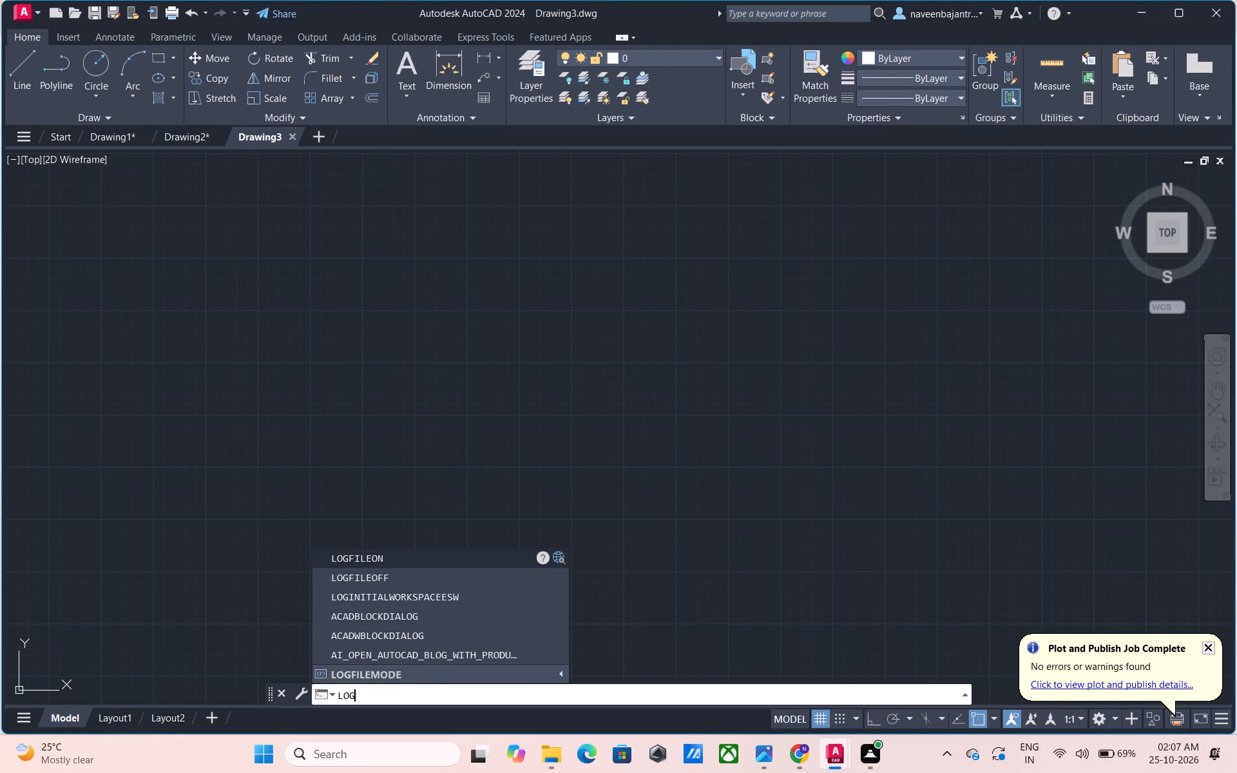
click(389, 558)
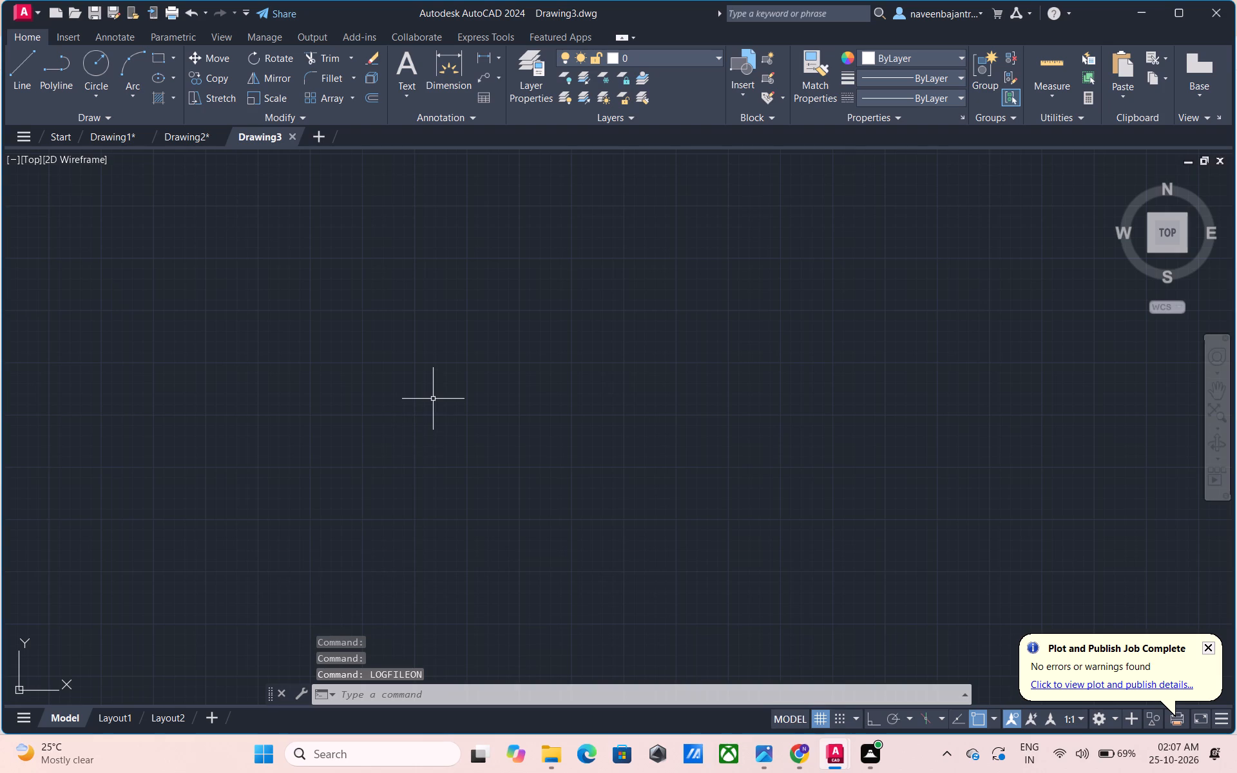
Configure the drawing units as Architectural with 0'-0 1/2" length precision and Inches as the insertion scale.
text(UN)
key(space)
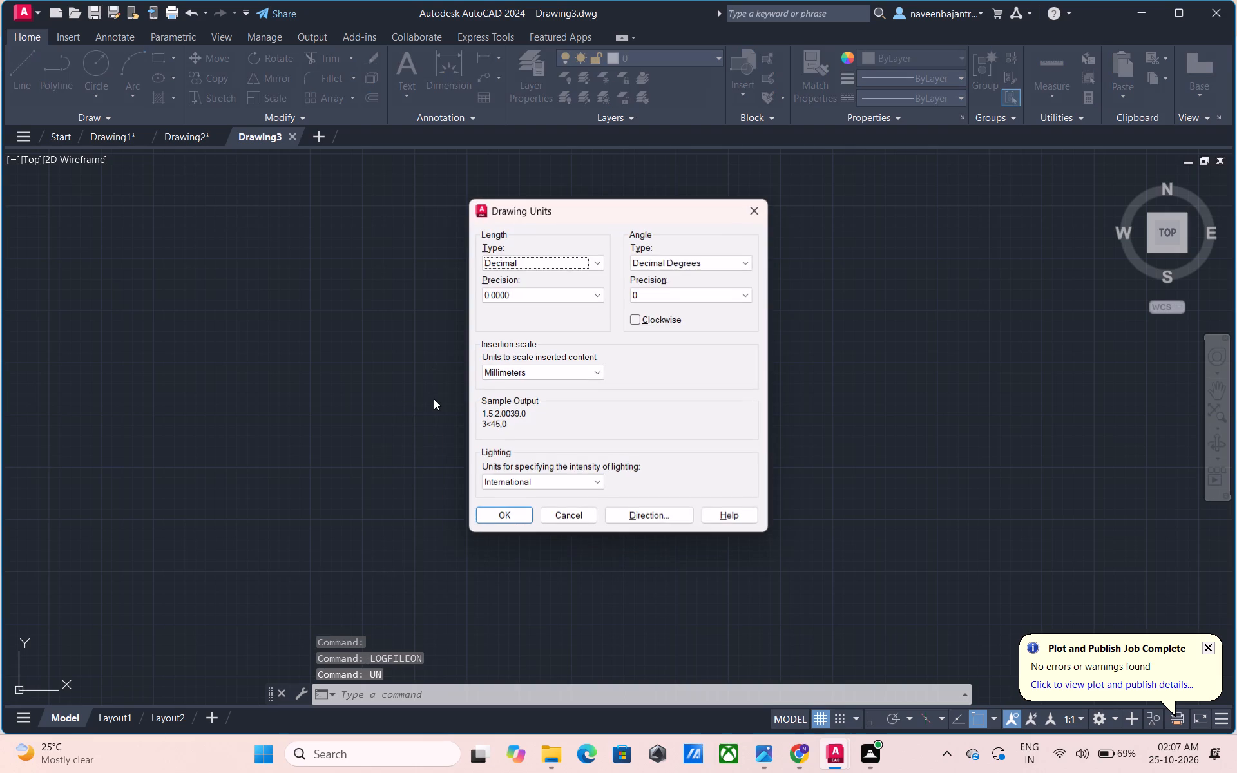
click(598, 265)
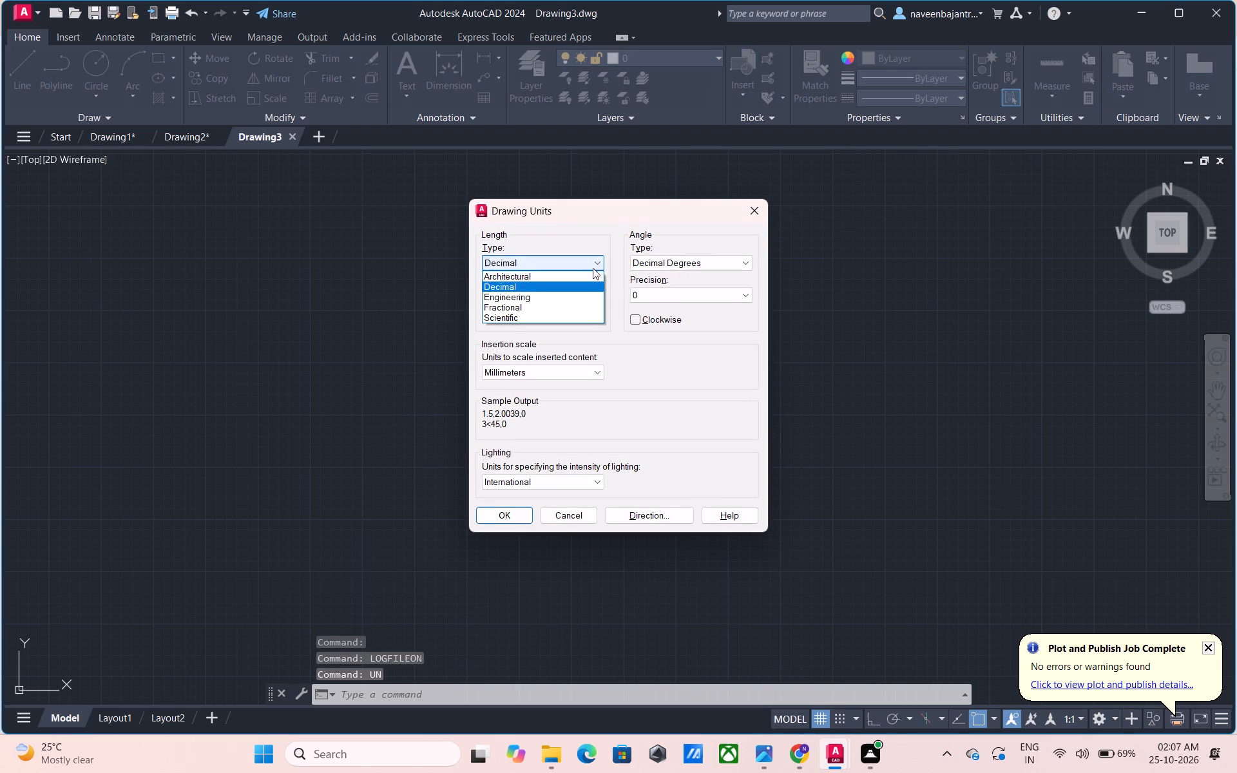
click(519, 277)
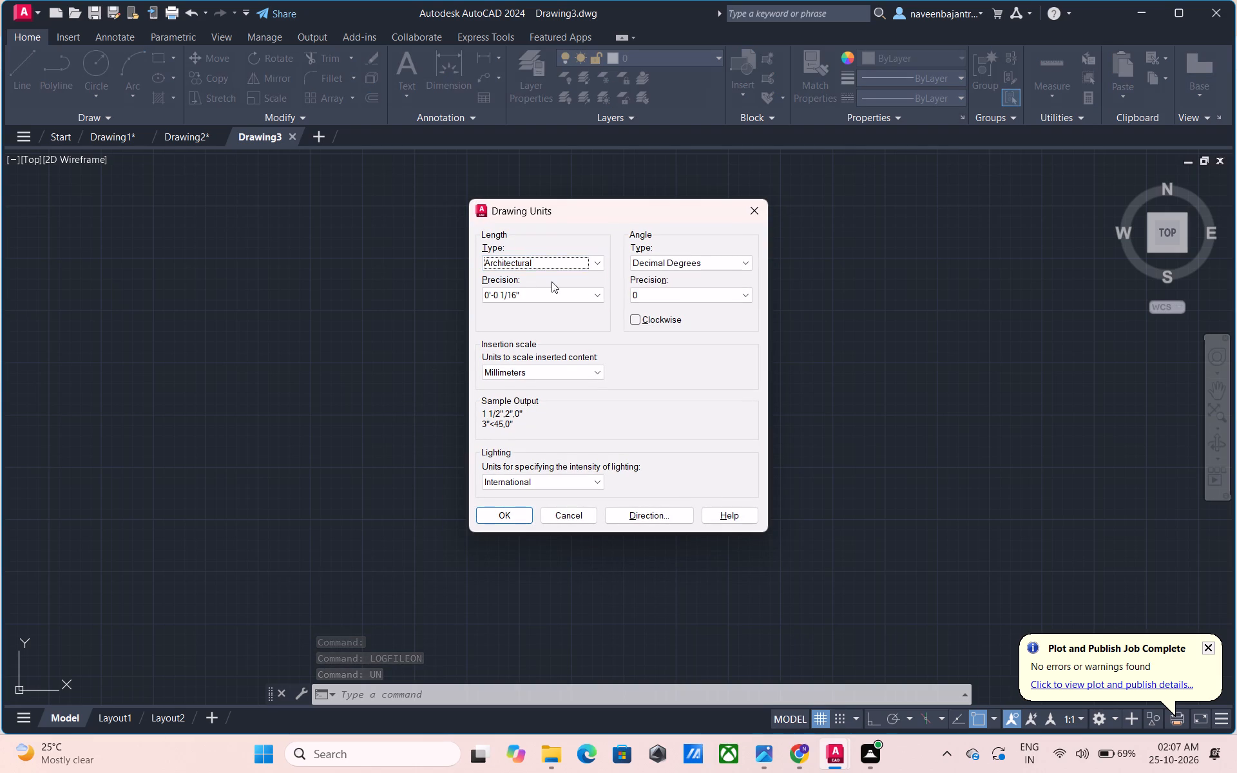
click(595, 295)
click(530, 319)
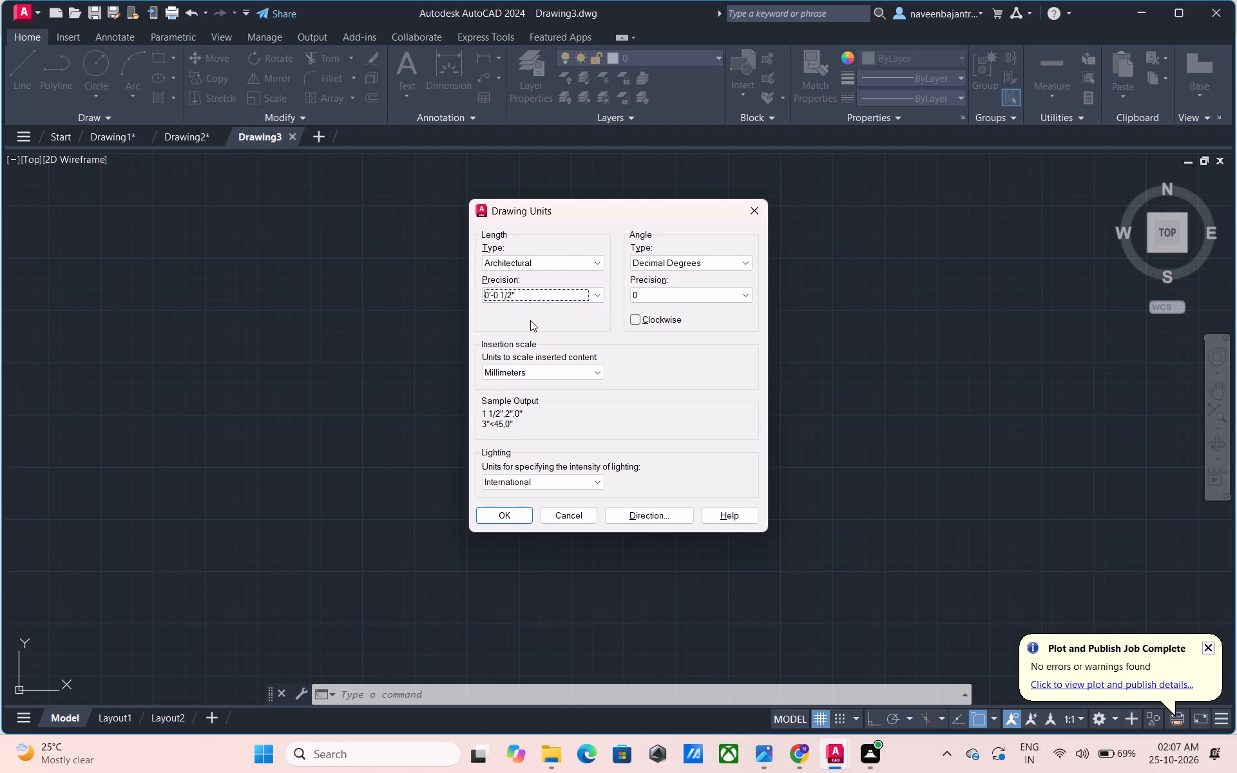
click(529, 377)
click(519, 396)
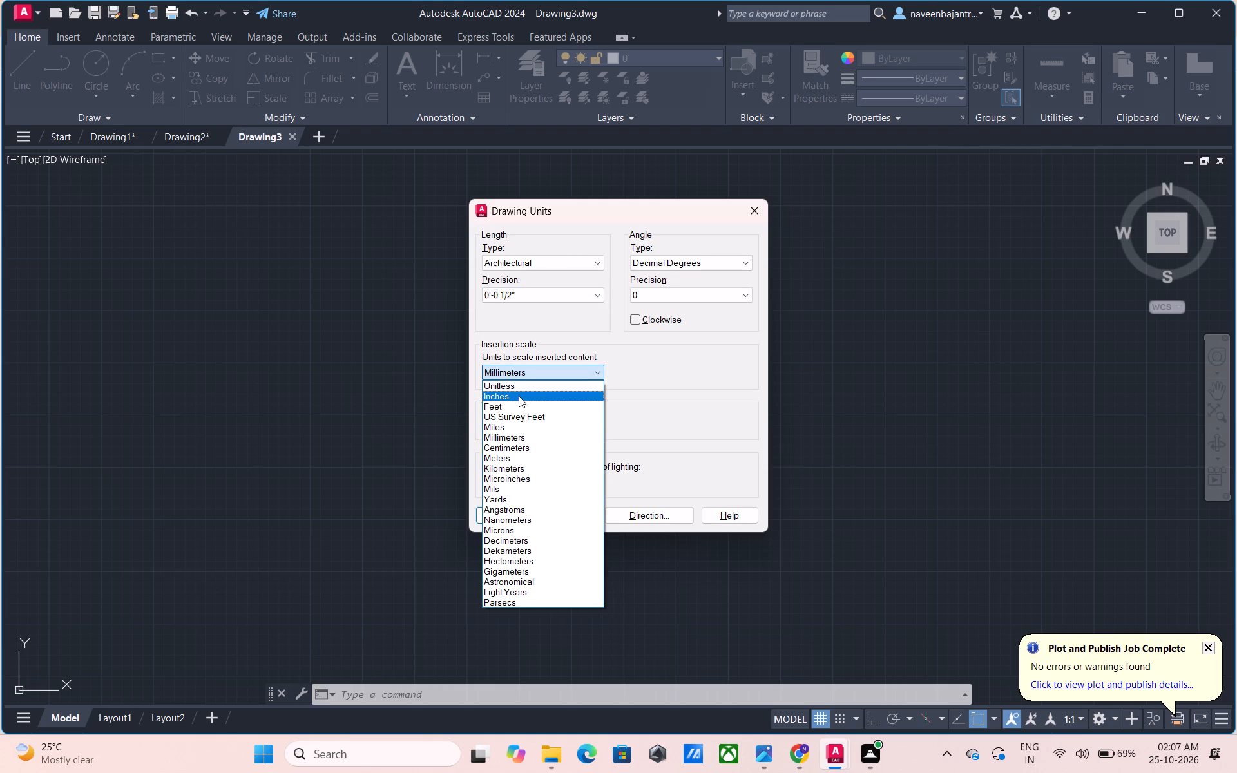
click(509, 515)
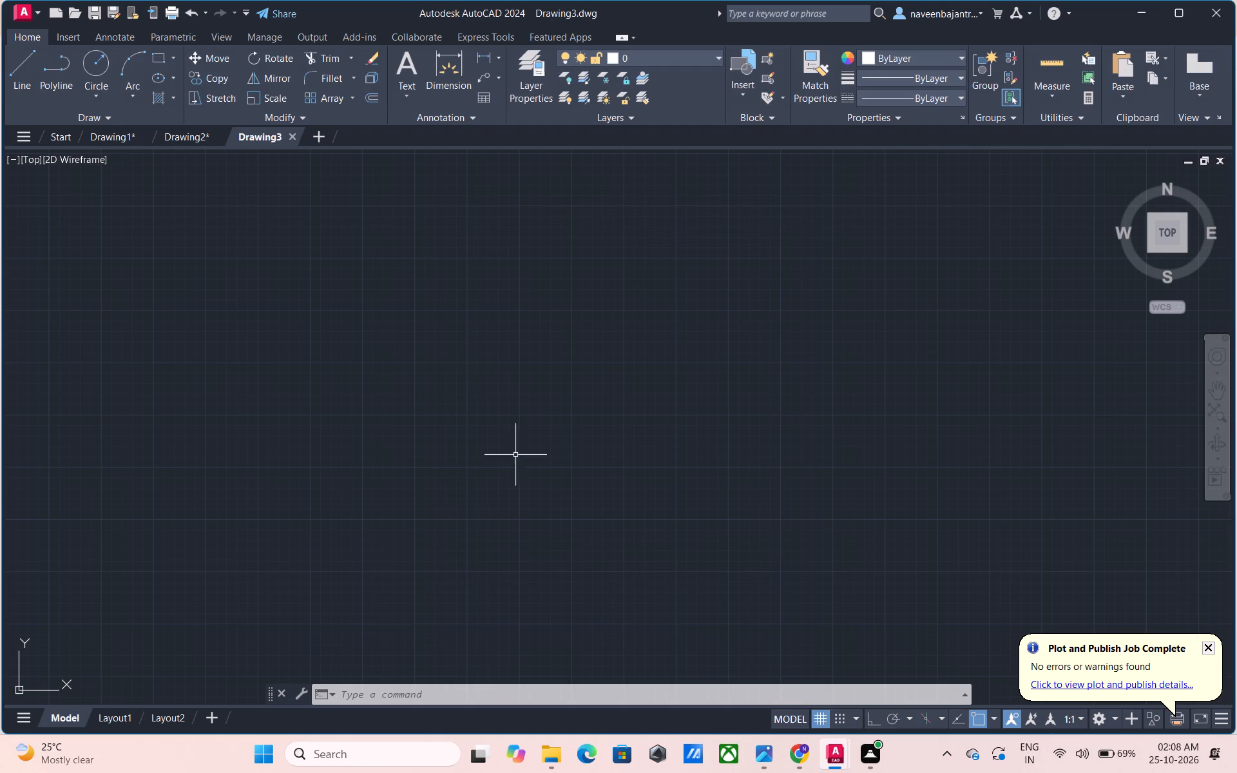
Modify dimension style ISO-25's text: height 9", vertical placement Centered, Horizontal alignment and 2" offset from the dimension line.
text(D)
key(space)
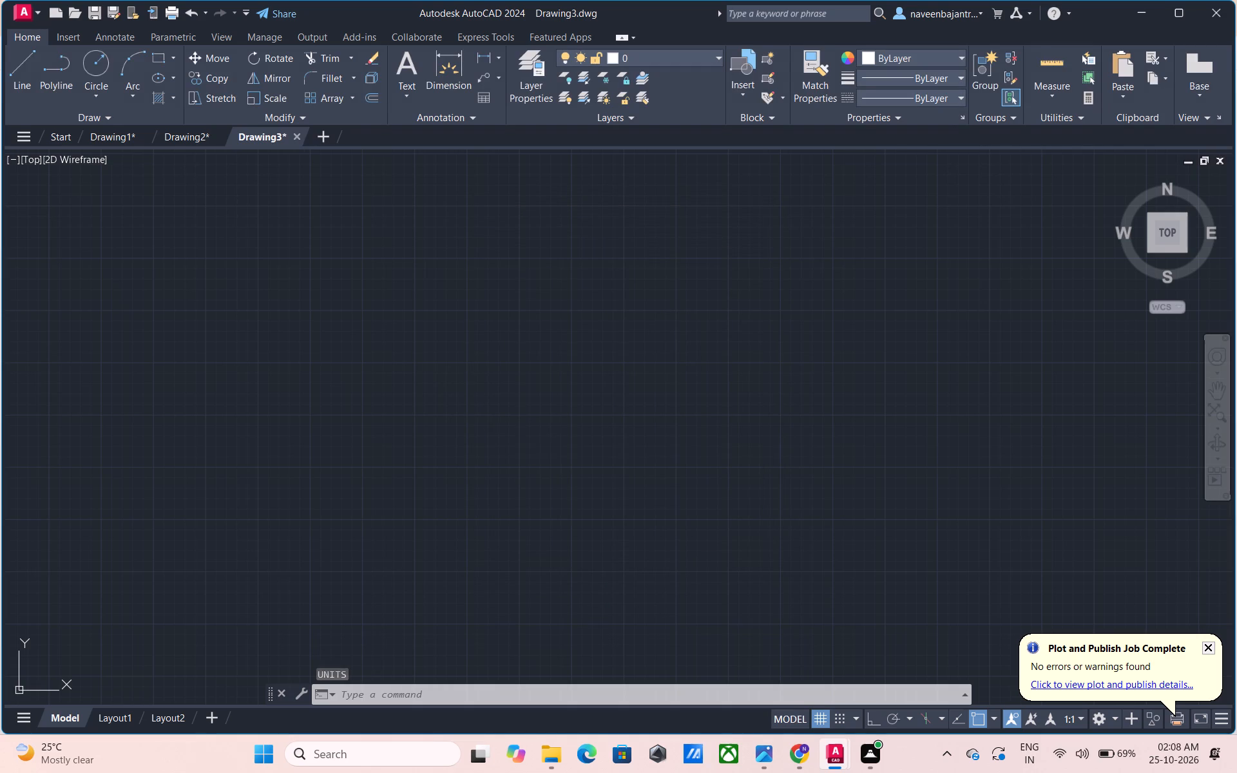
click(781, 347)
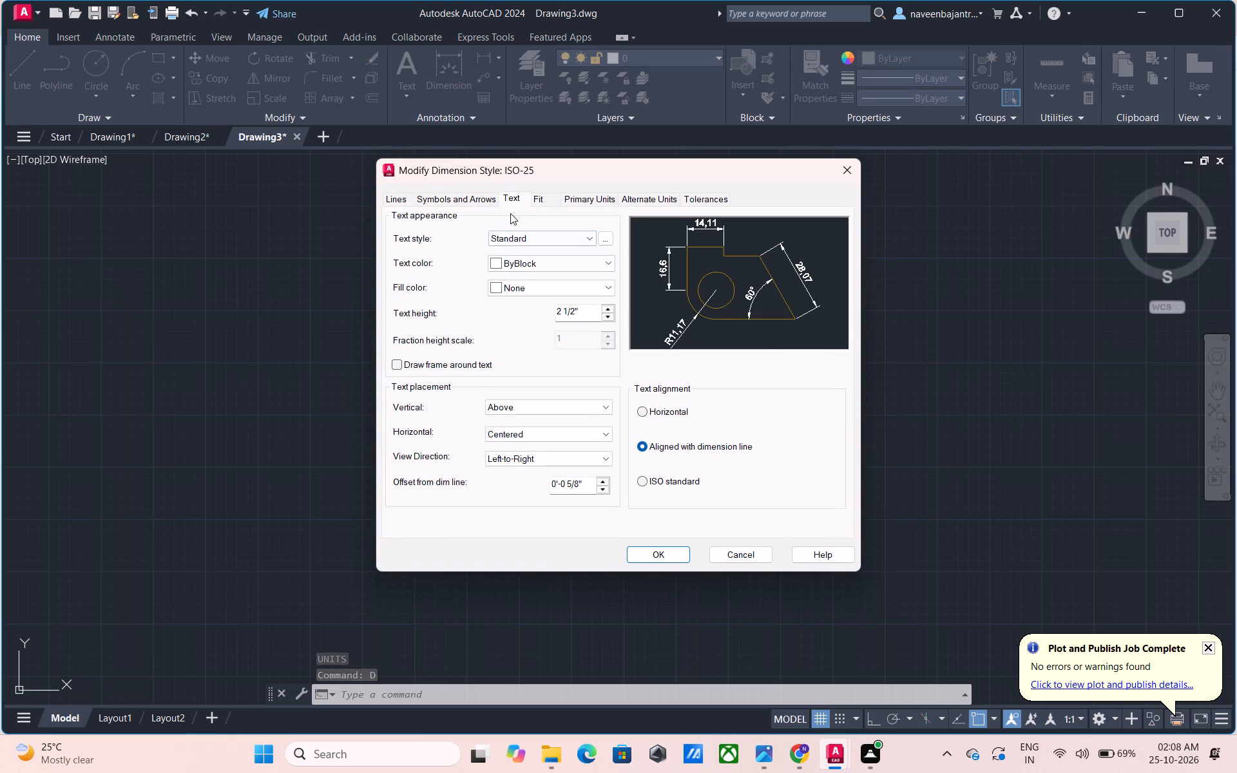
drag(588, 310, 552, 315)
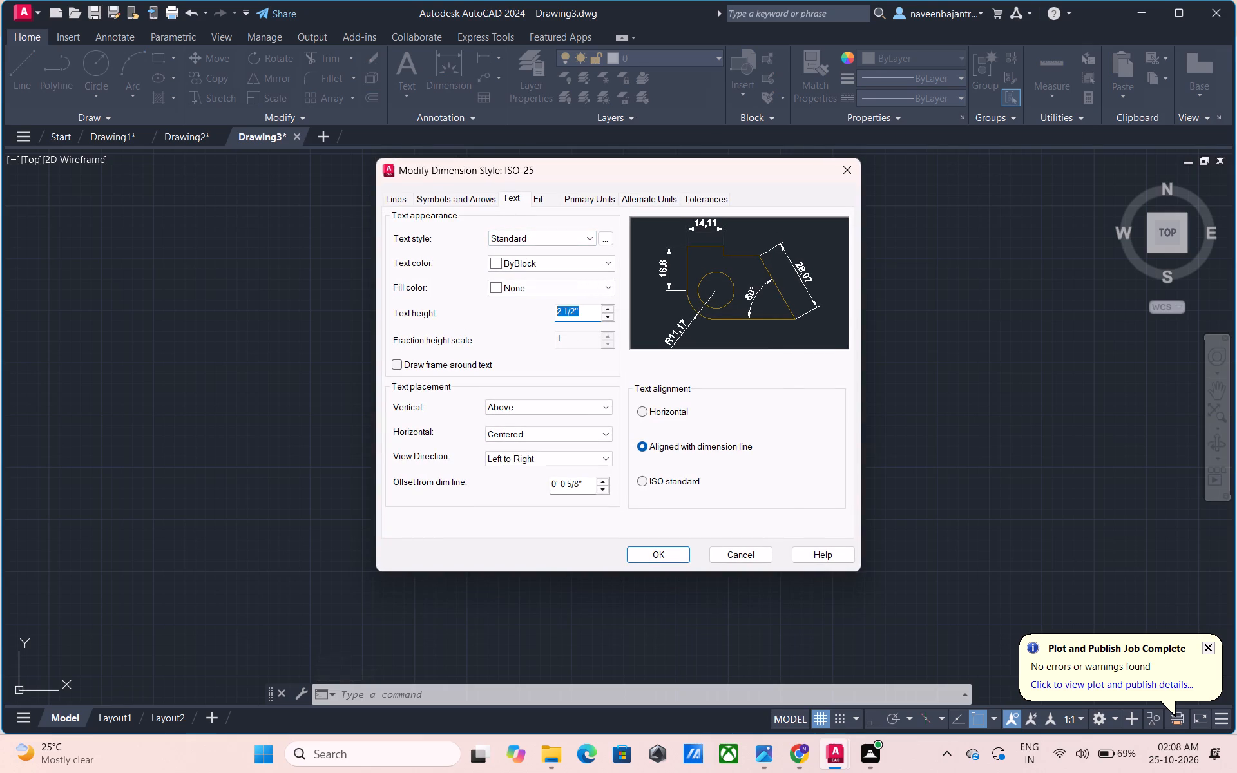
drag(552, 315, 550, 316)
key(9)
key(shift+quotedbl)
key(Return)
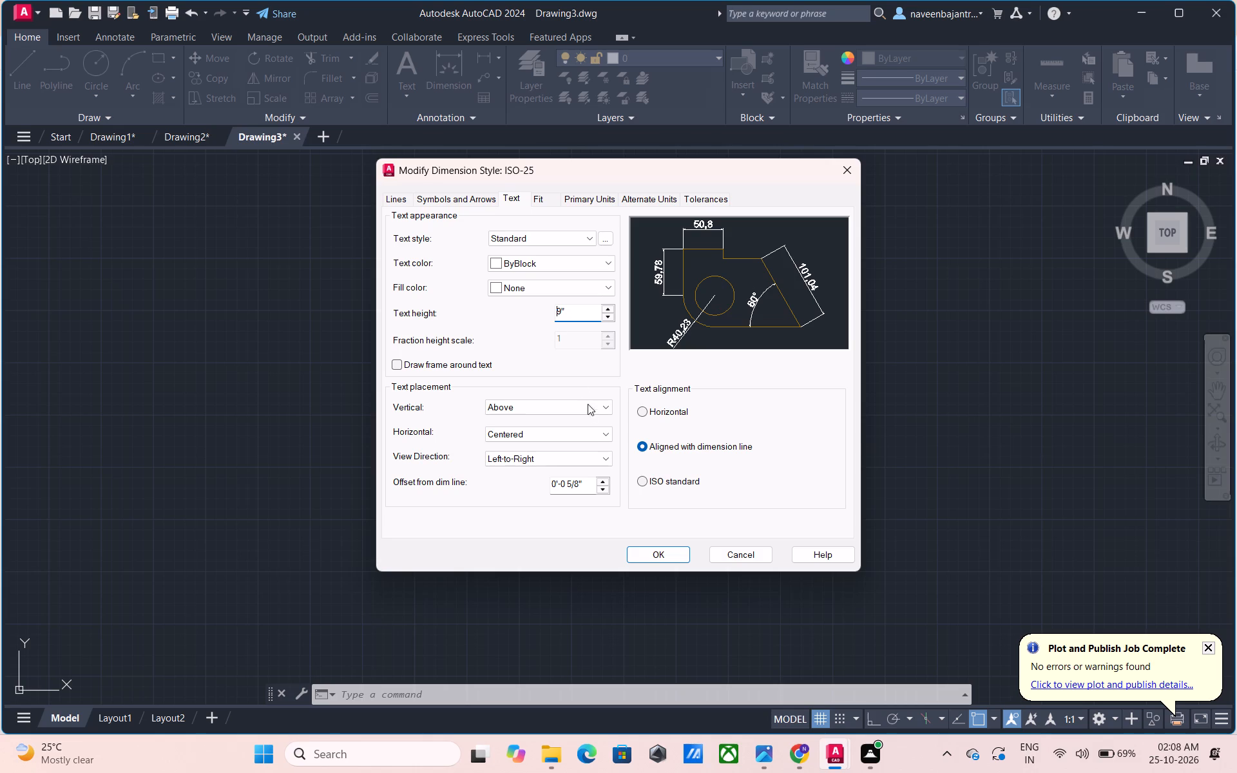
click(573, 407)
click(549, 421)
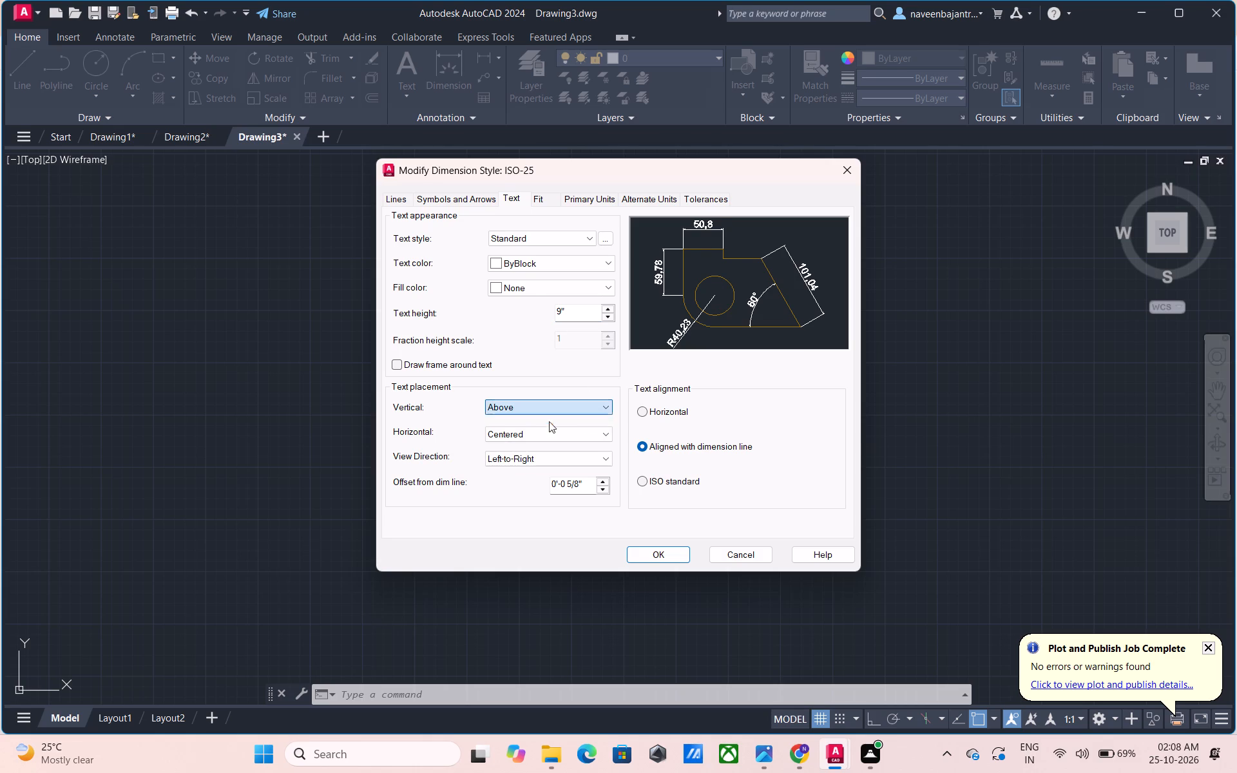
click(642, 412)
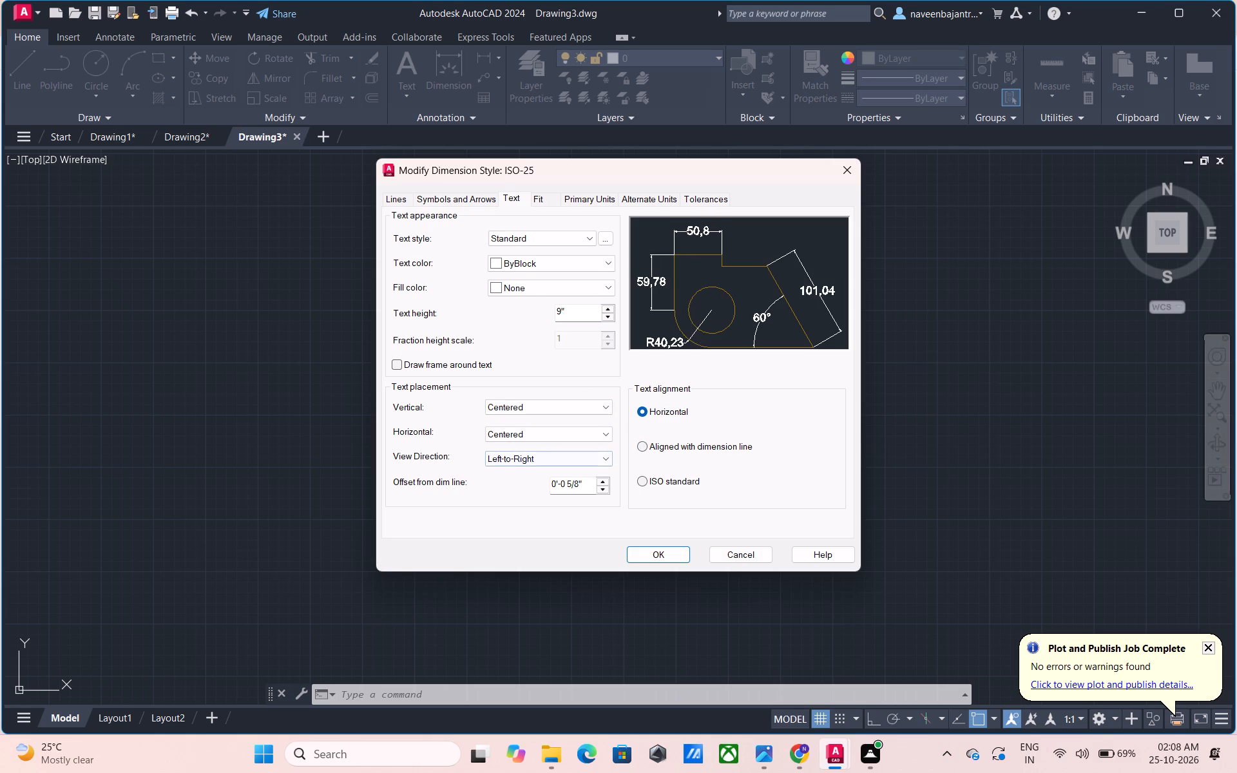
drag(589, 484, 537, 494)
text(2")
key(Return)
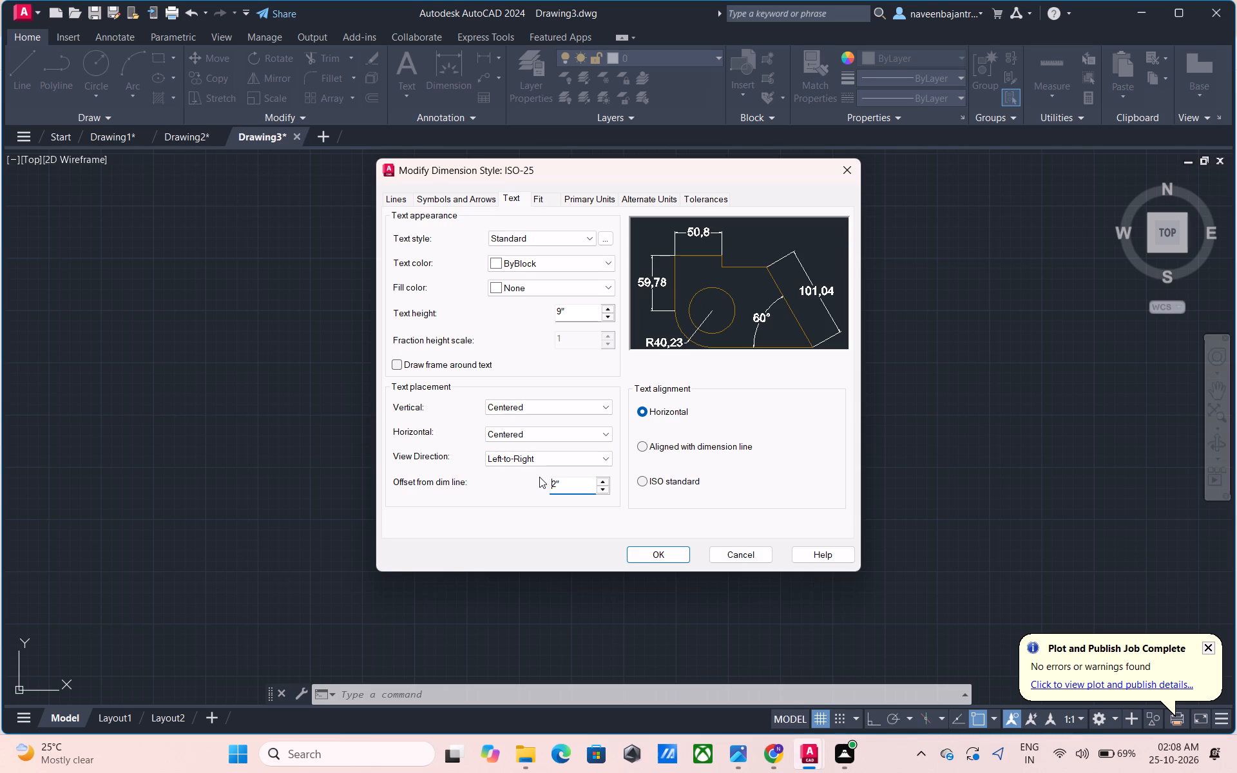
Set ISO-25's primary units to Architectural with 0'-0 1/2" precision, and suppress 0 feet and 0 inches.
click(577, 191)
click(583, 202)
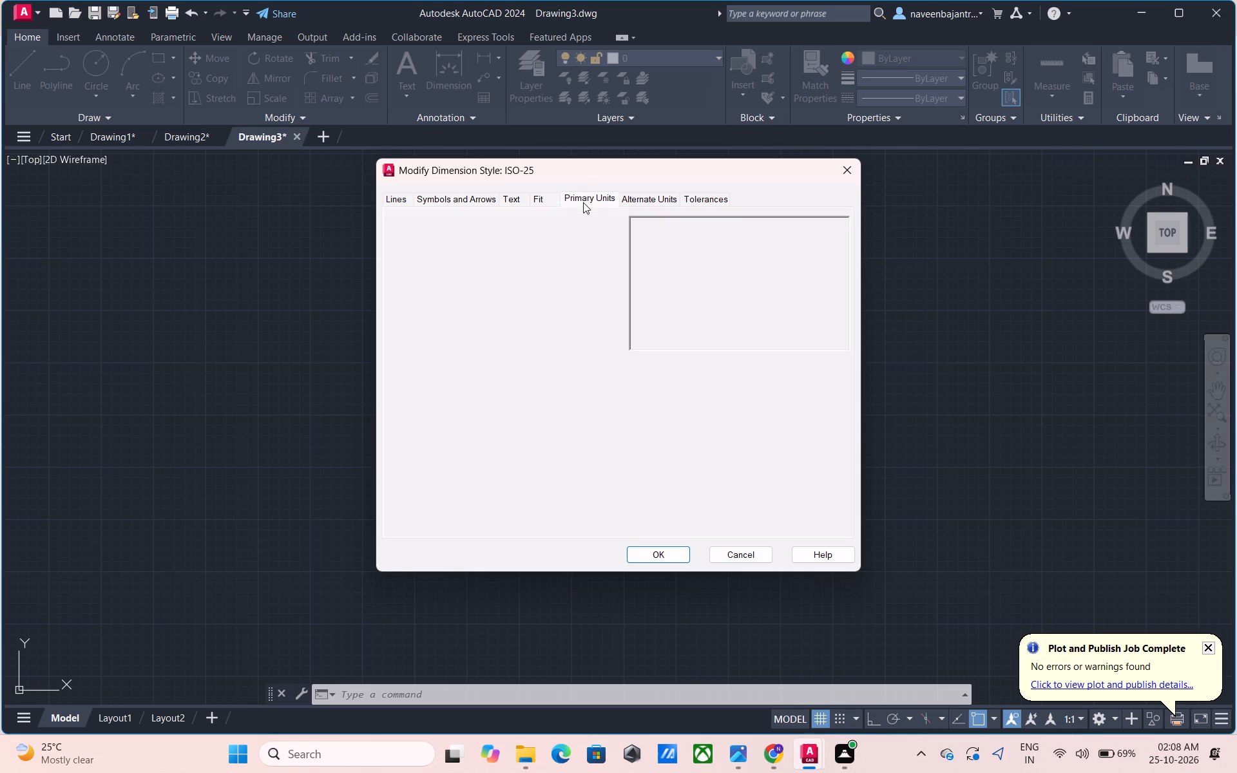
click(553, 235)
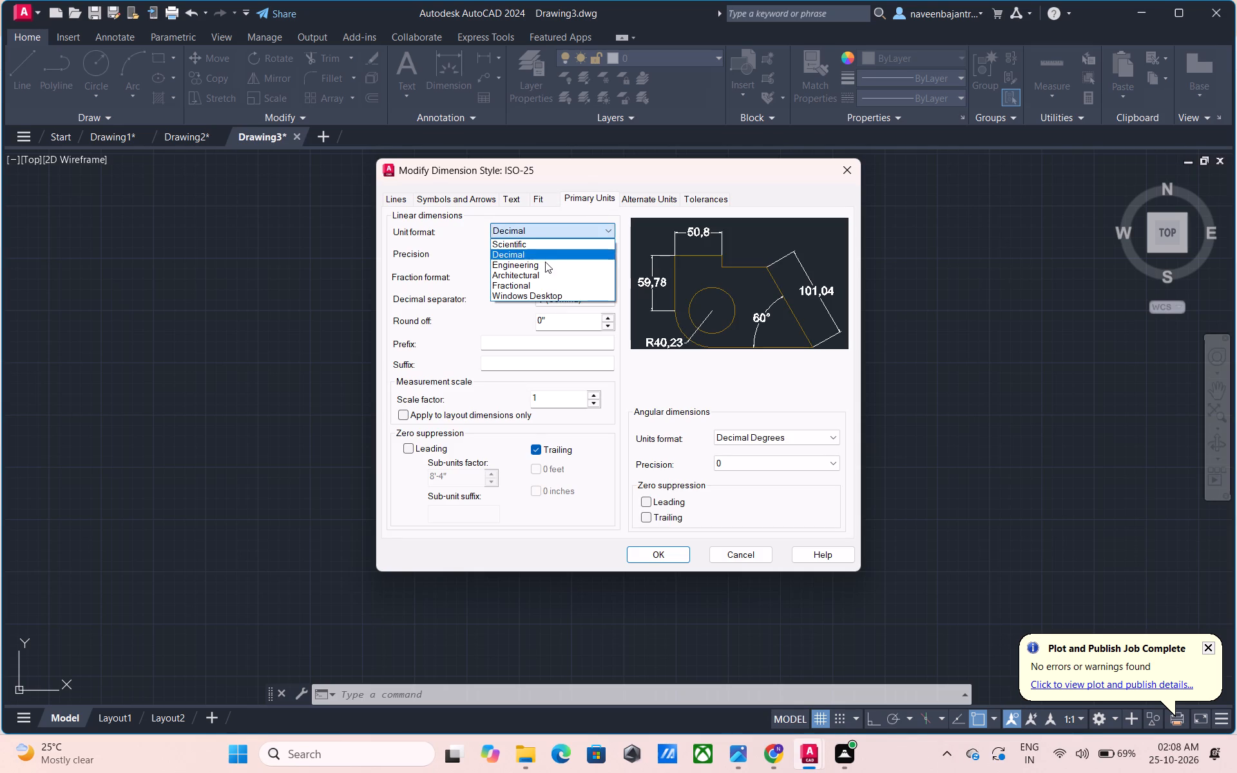
click(539, 272)
click(542, 258)
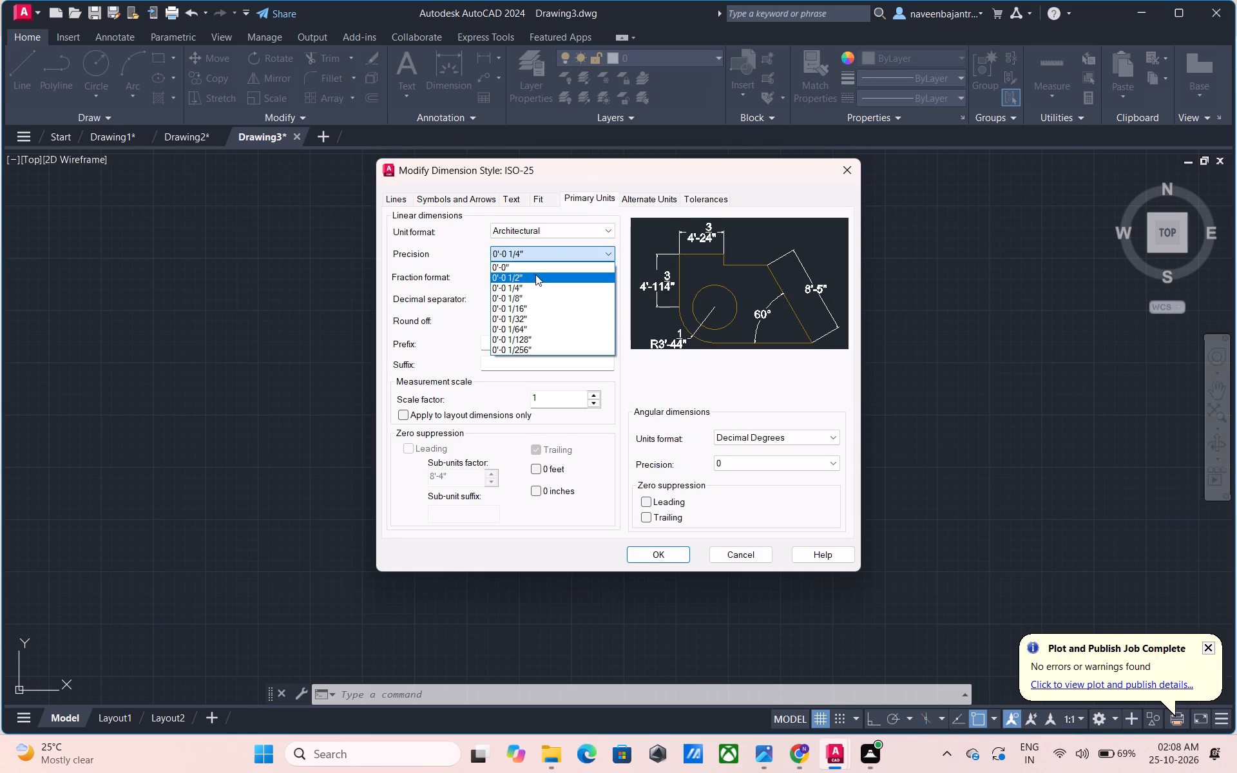
click(533, 278)
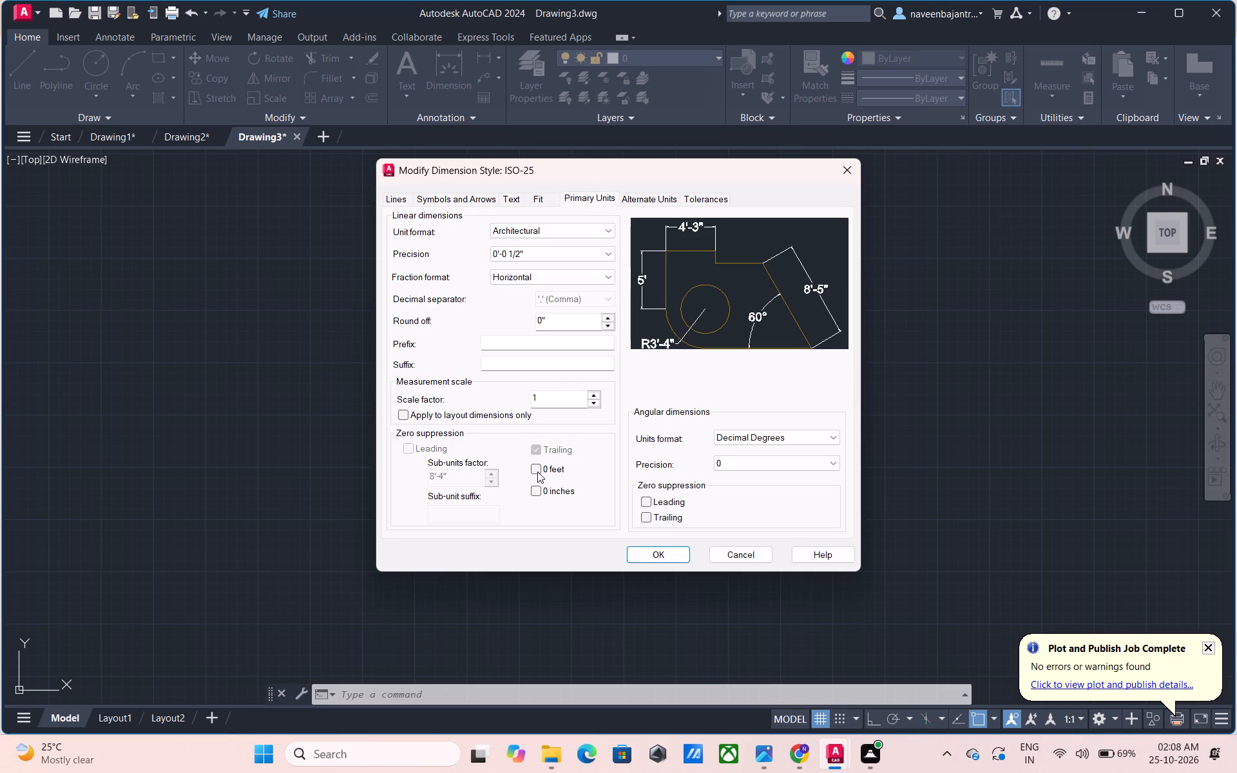
click(539, 469)
click(538, 491)
Set ISO-25's fraction height scale to 0.5 and apply the style modifications.
click(516, 200)
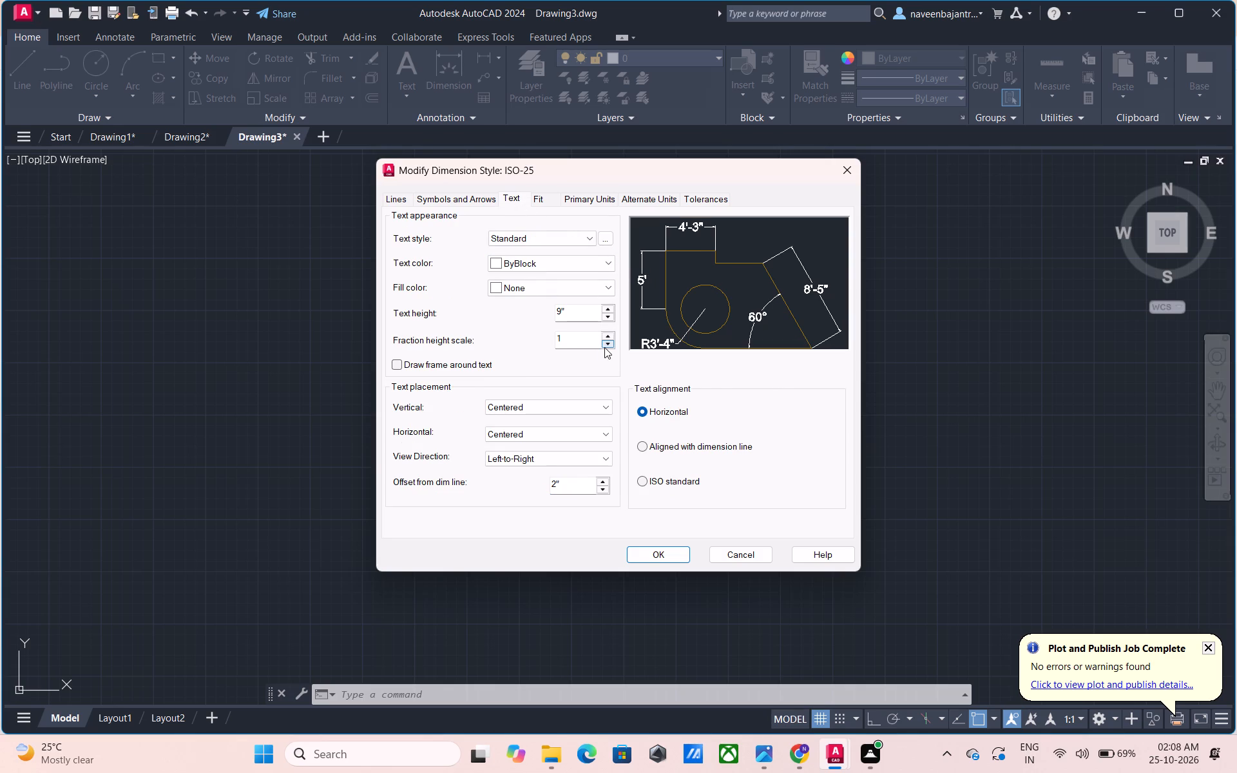
click(604, 347)
click(596, 201)
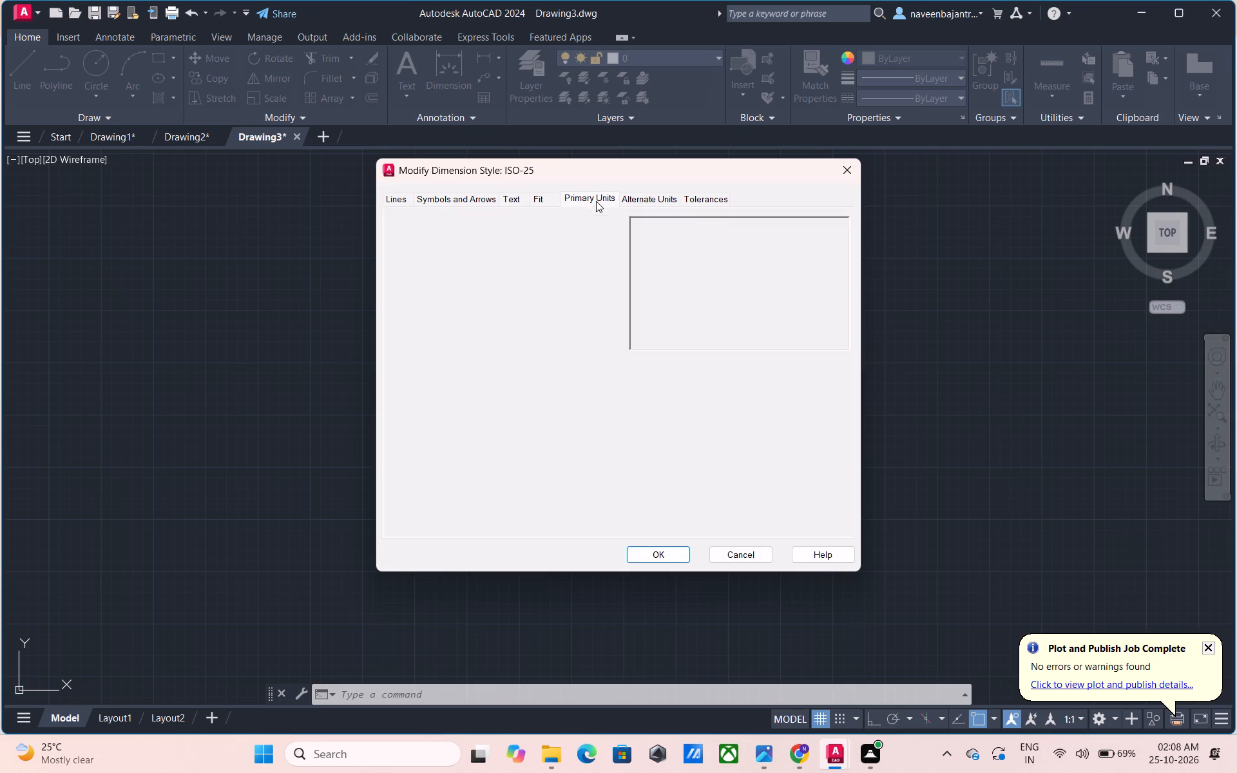
click(665, 551)
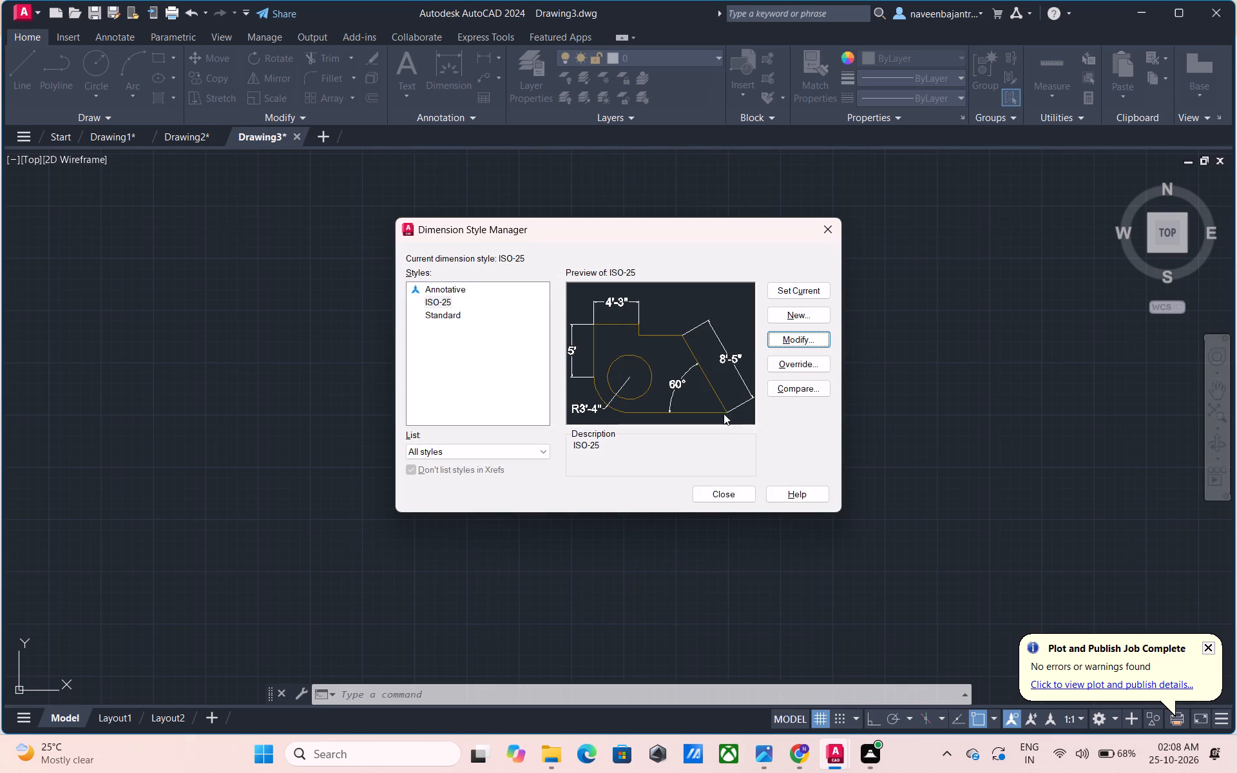
Make ISO-25 the current dimension style and close the style manager.
click(782, 292)
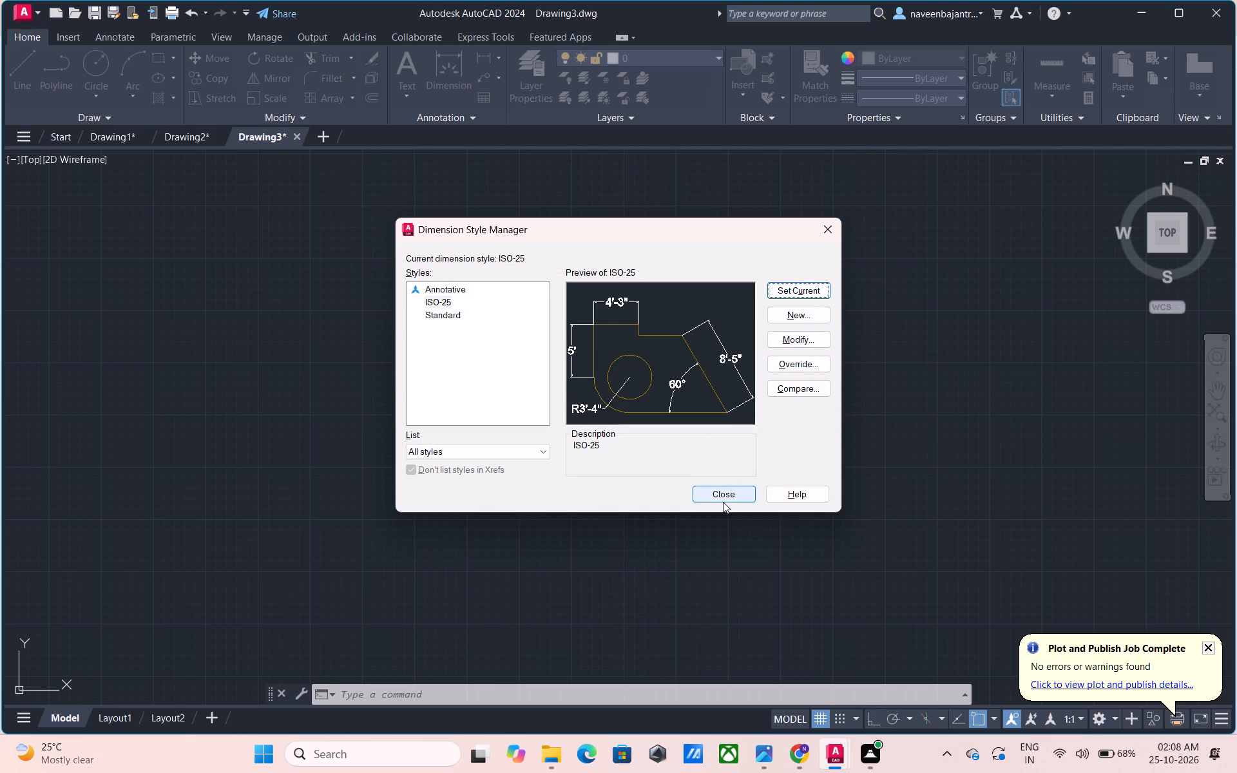
click(721, 502)
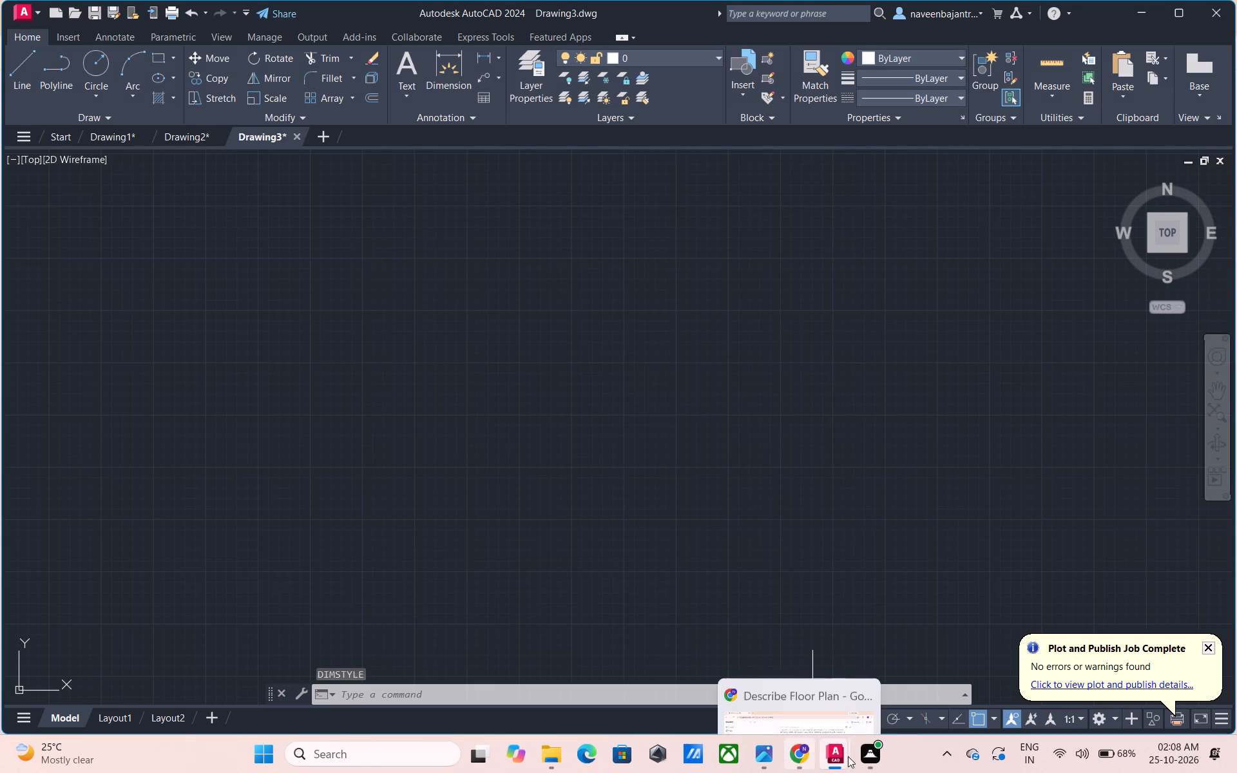
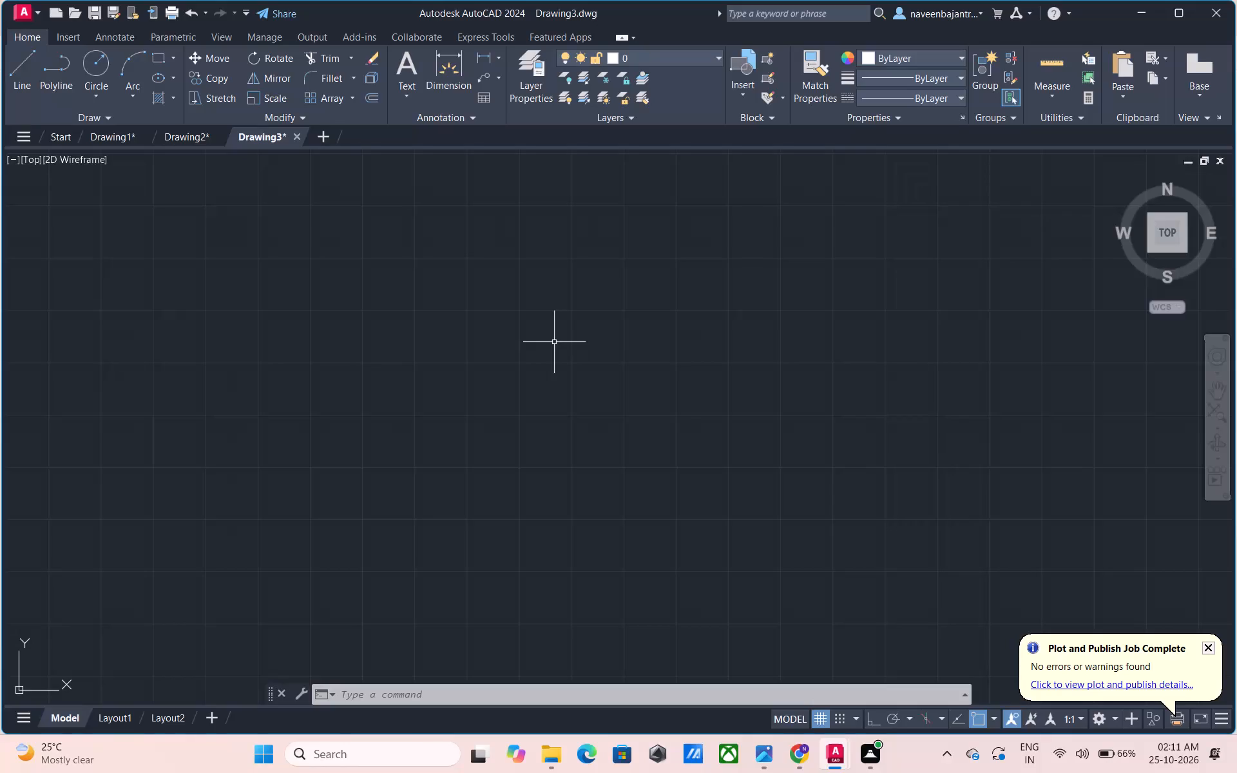
Modify dimension style ISO-25 to suppress 0 feet and 0 inches in its primary units, and apply the modification.
text(D)
key(space)
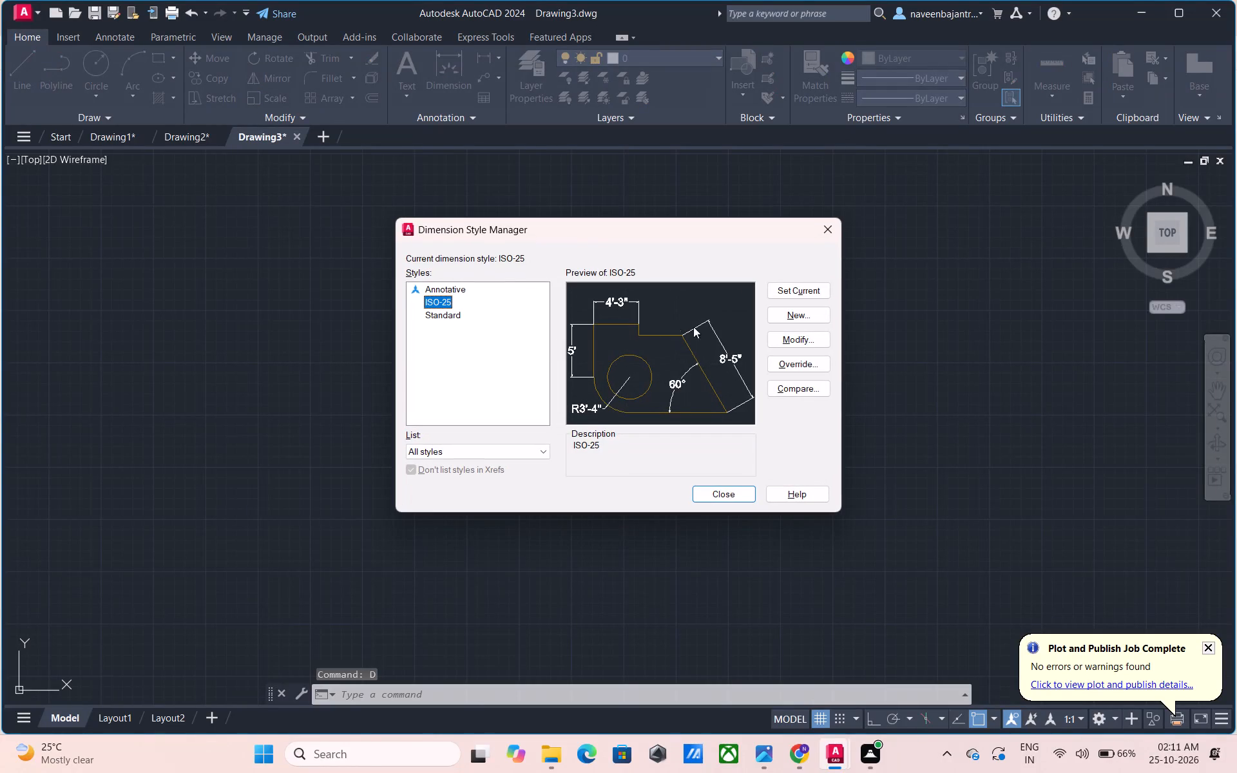
click(805, 341)
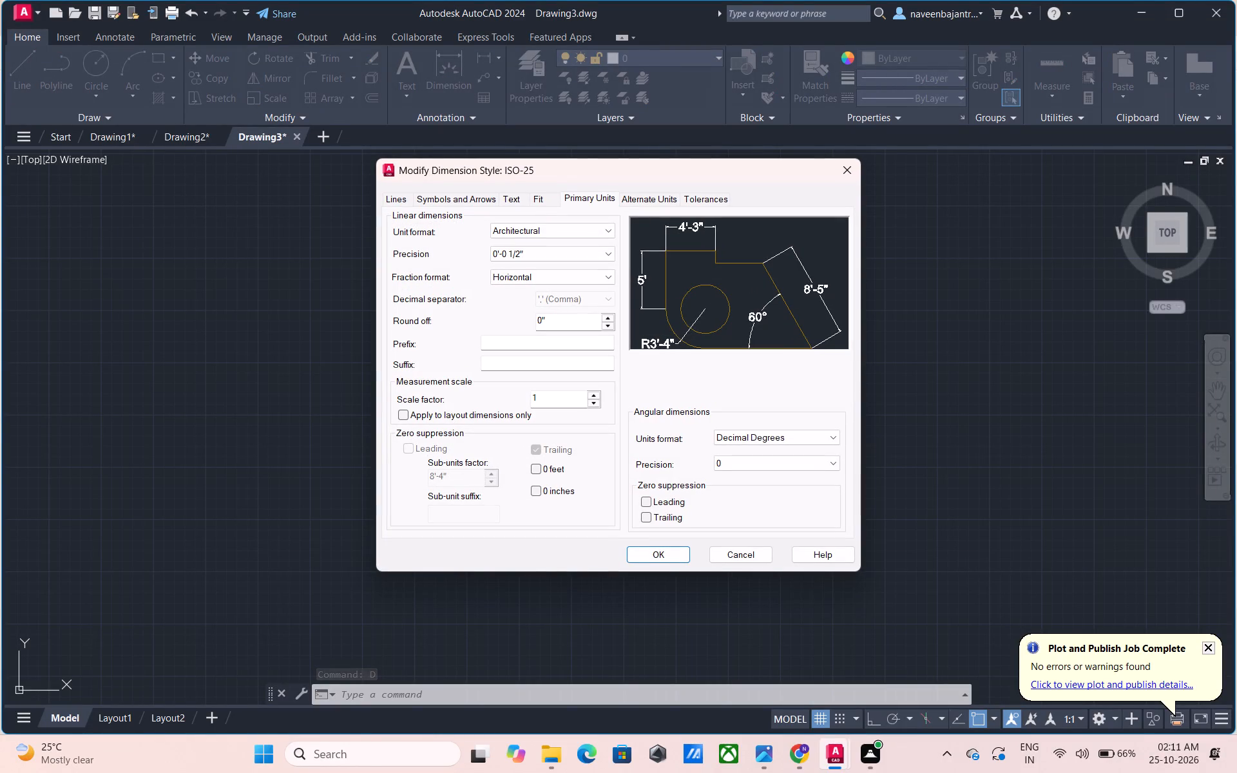
click(539, 470)
click(534, 490)
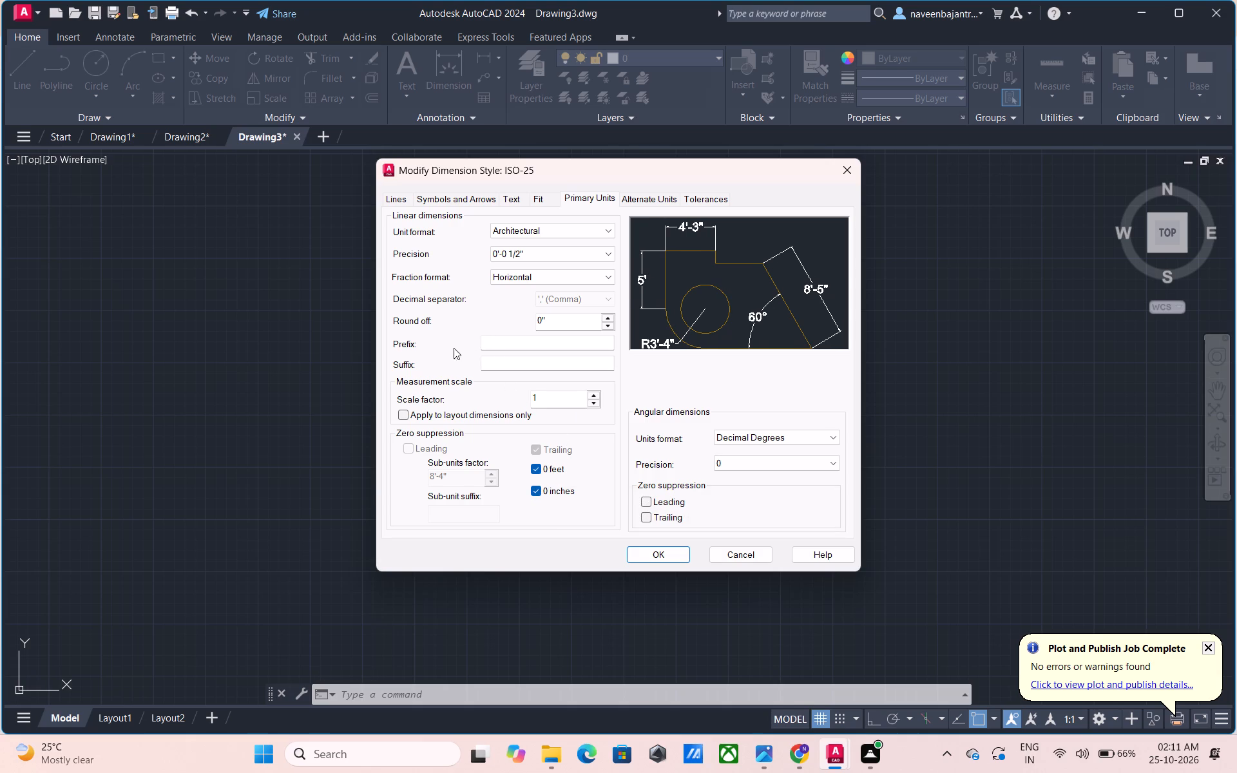
click(407, 416)
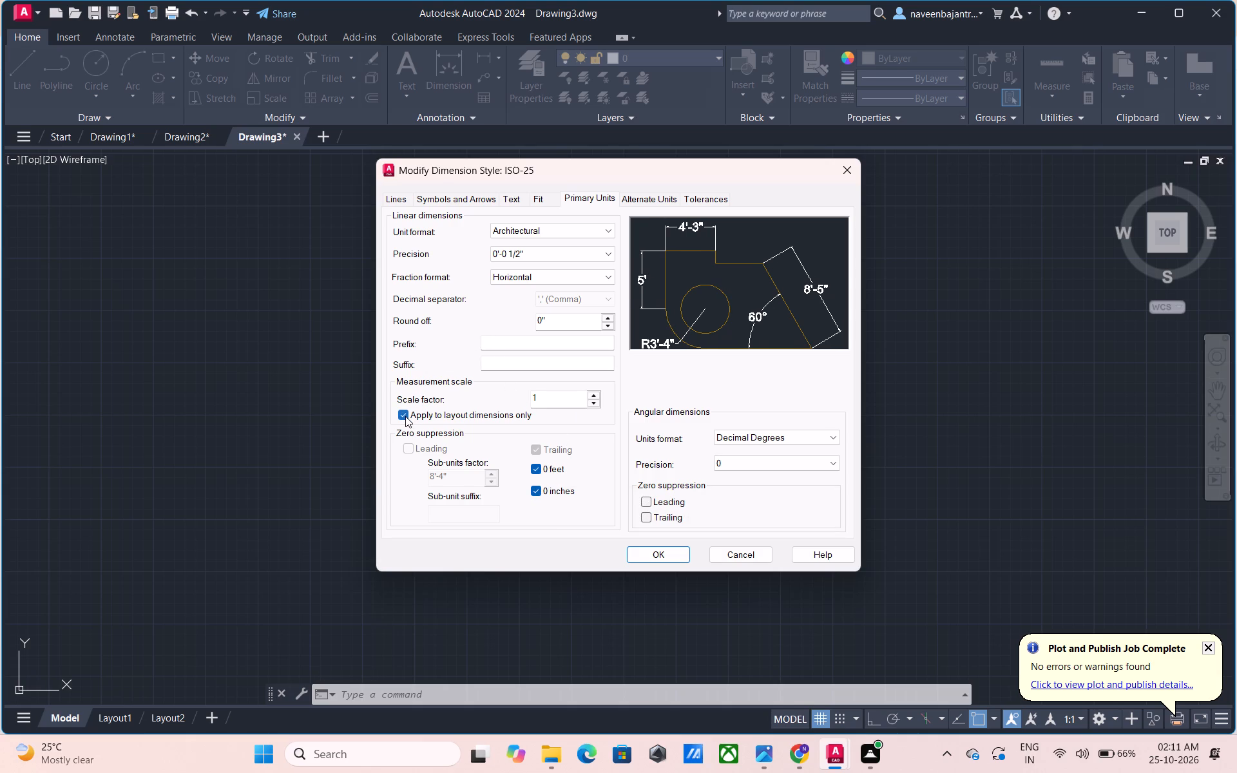
click(405, 416)
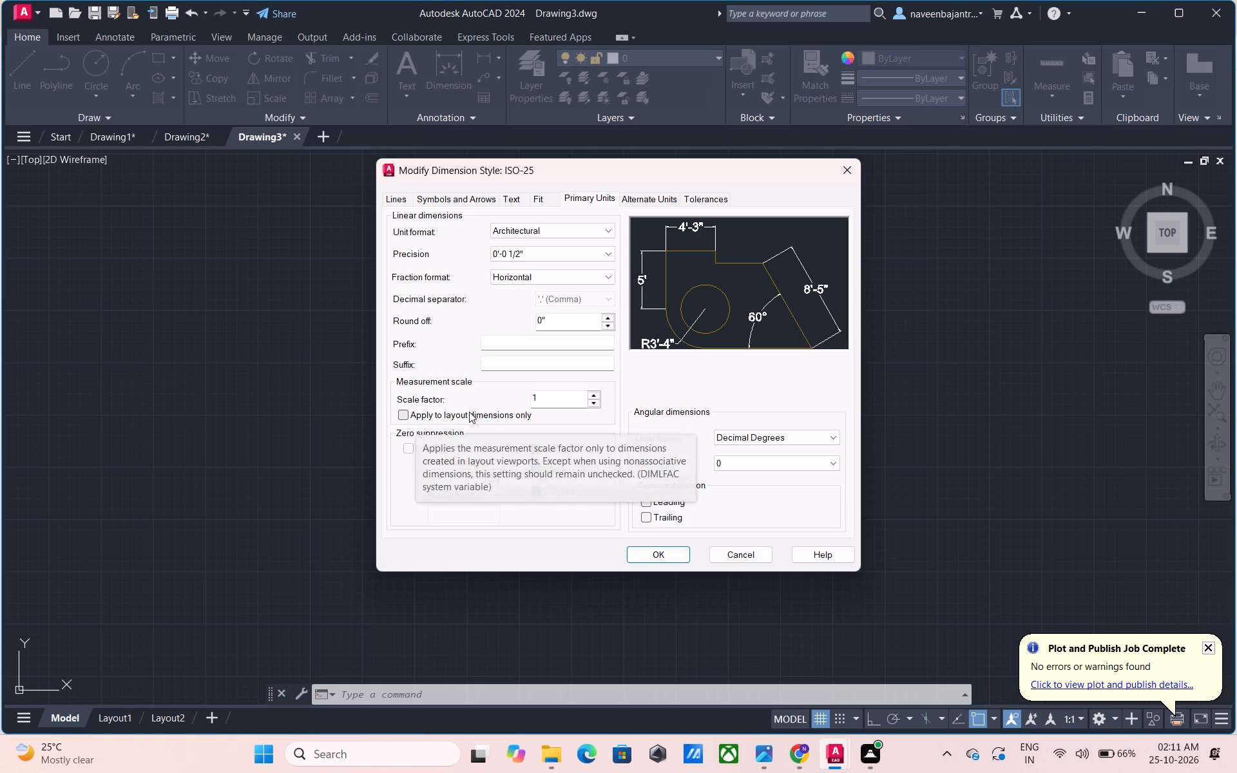
click(651, 552)
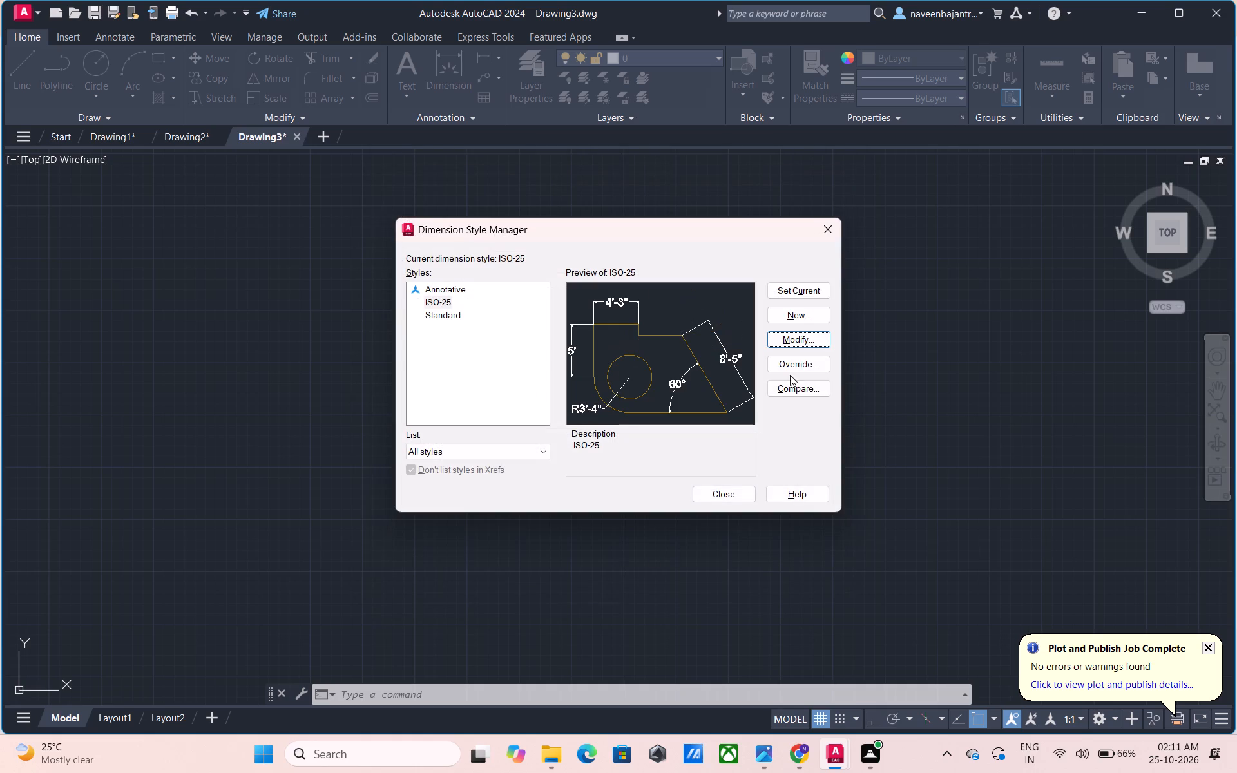
Make ISO-25 the current dimension style.
click(793, 287)
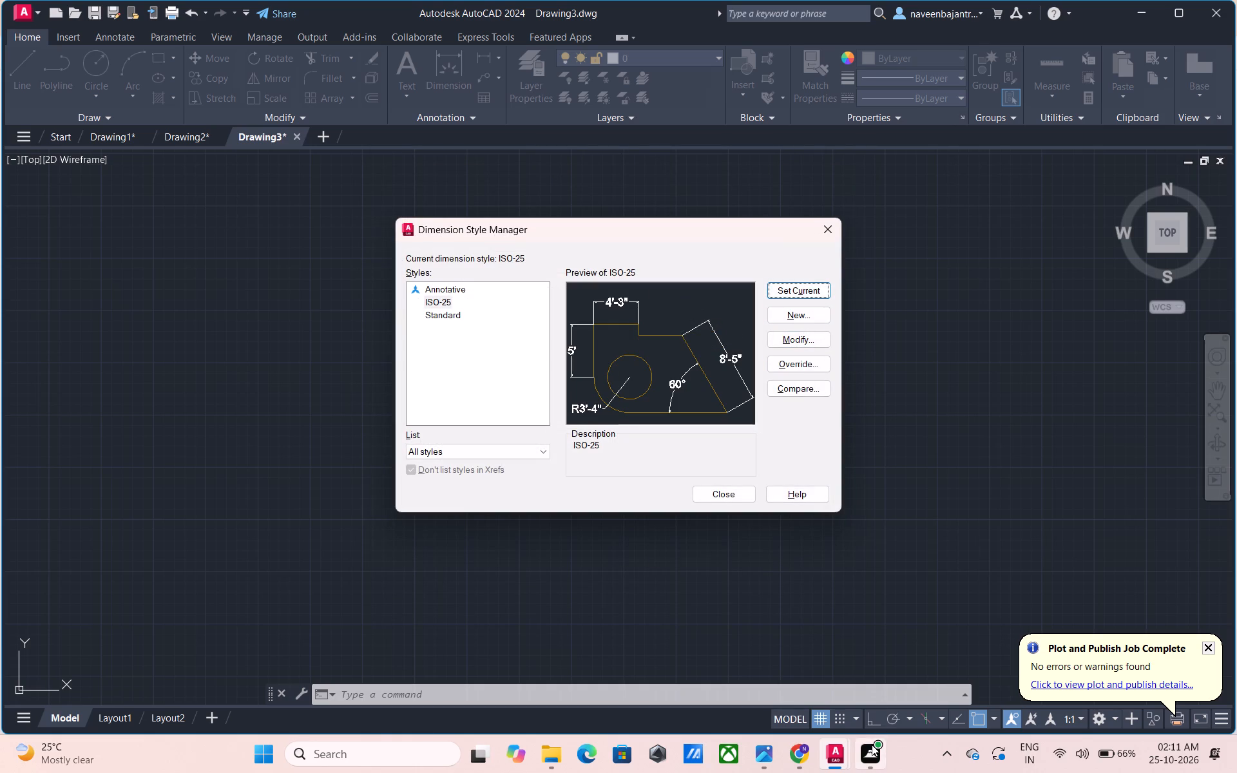
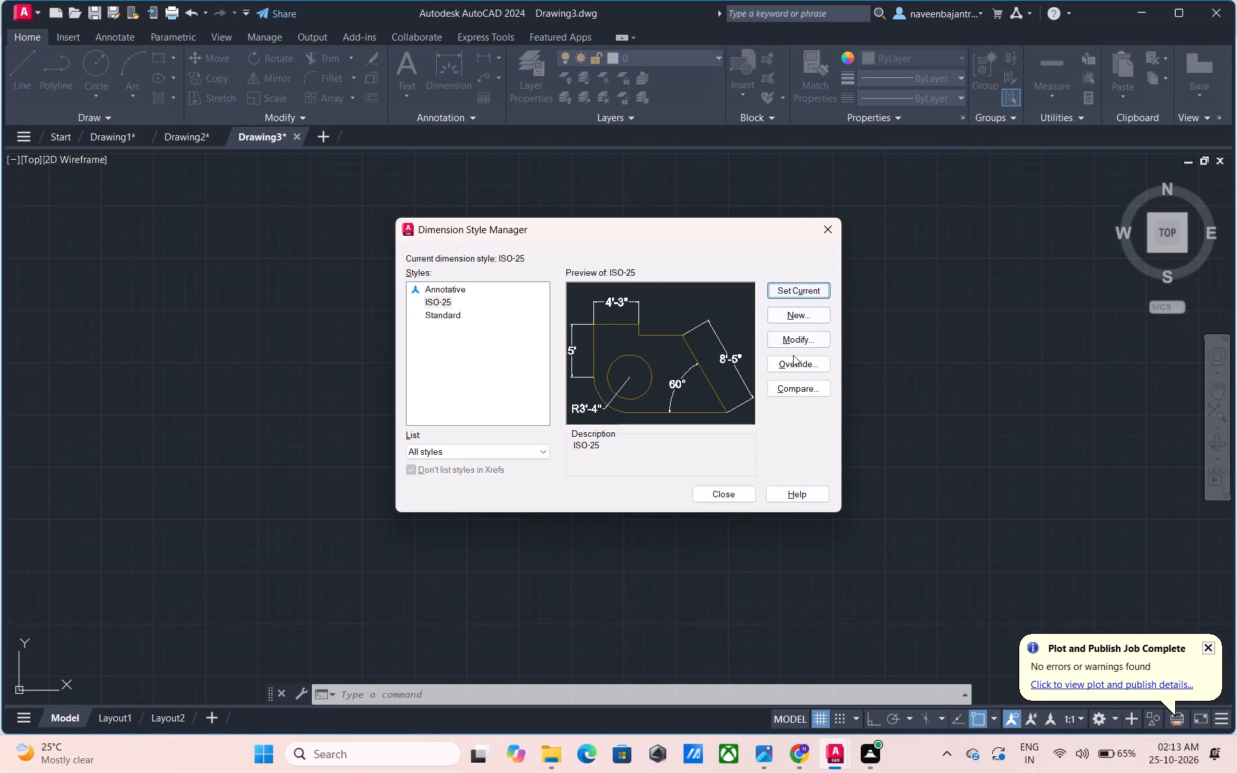
Close the Dimension Style Manager.
click(725, 496)
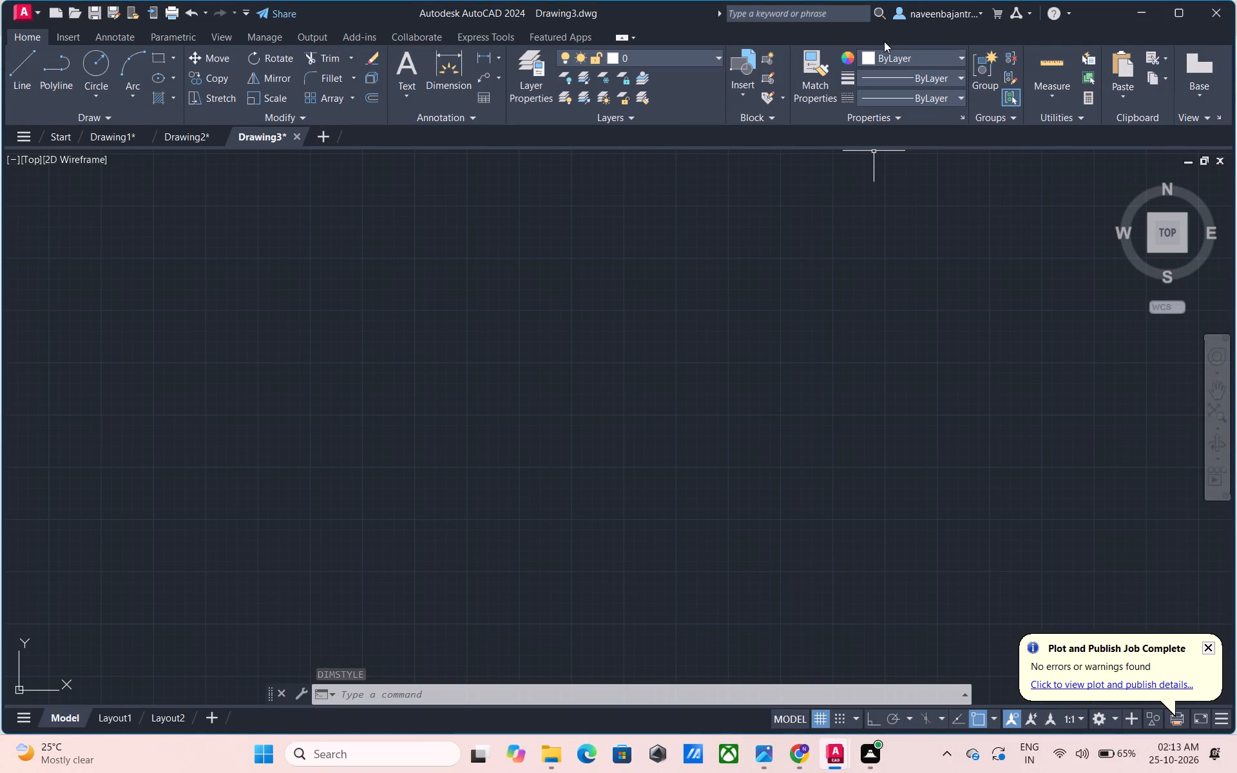
Open the object colour choices for the current drawing properties.
click(867, 59)
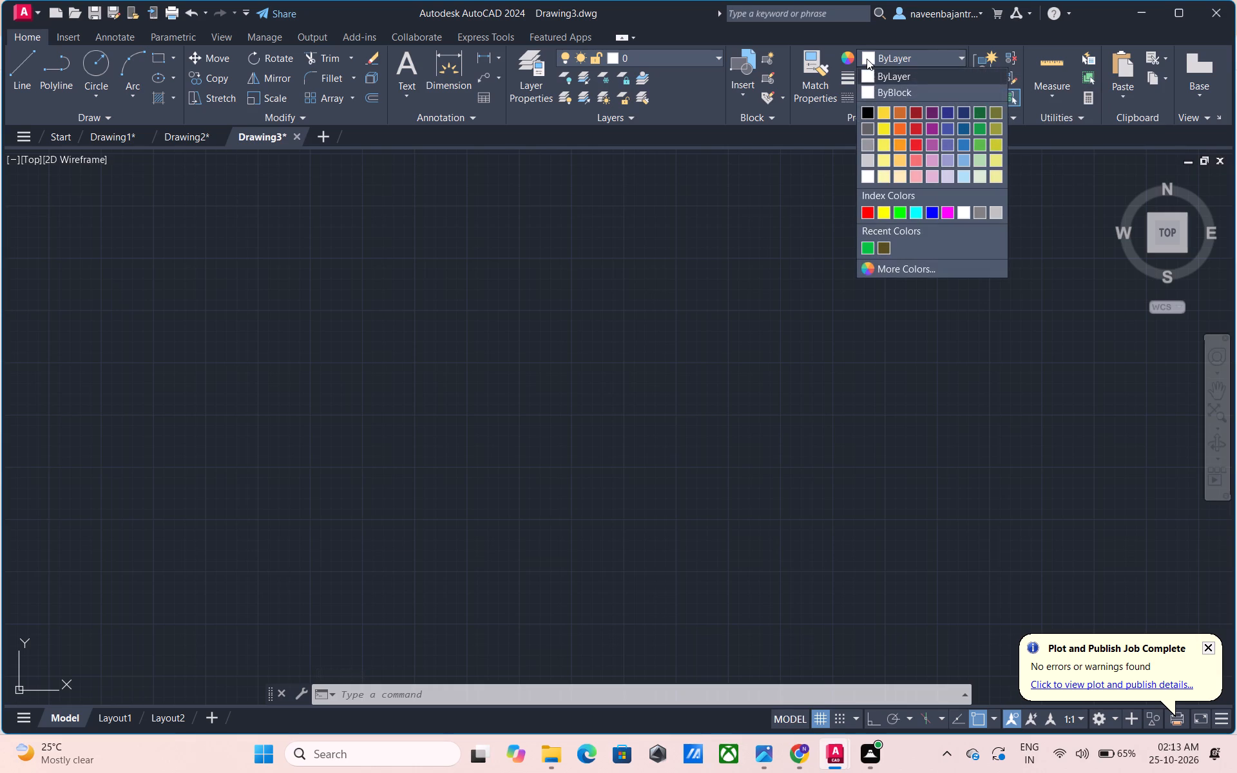
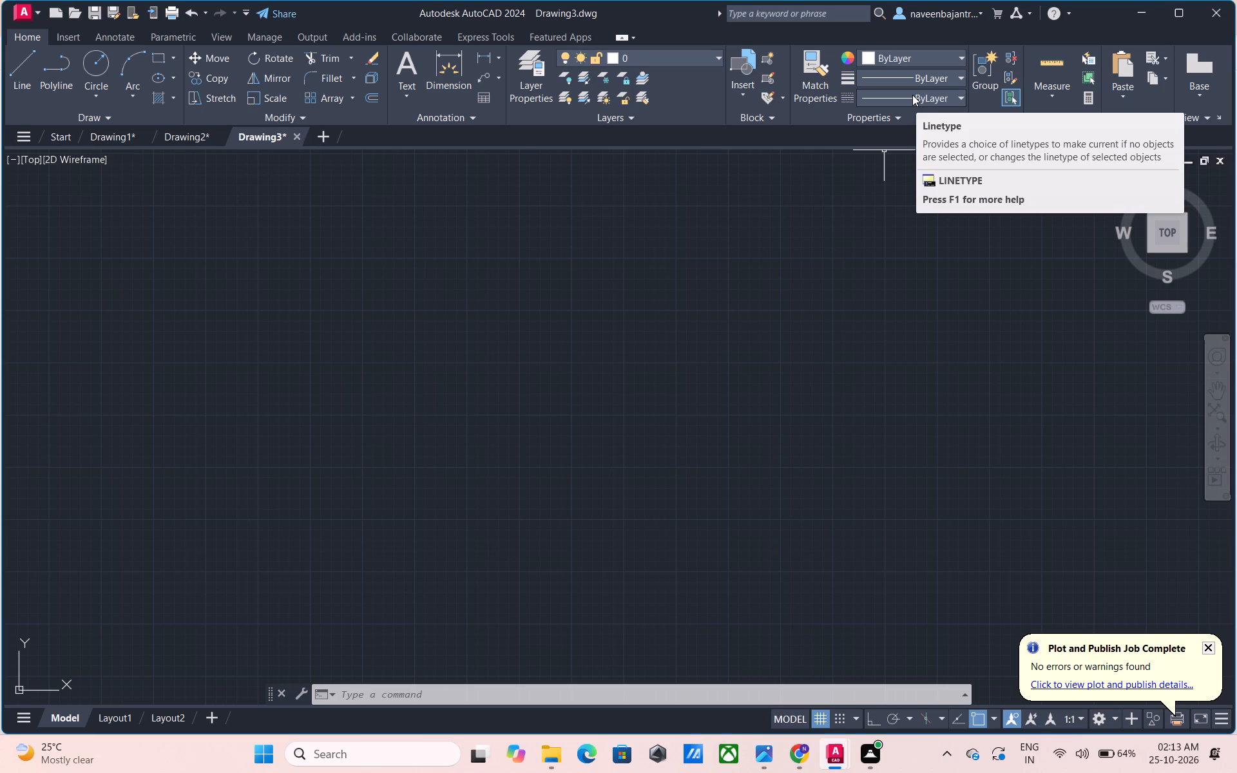
Browse the DIC COLOR GUIDE(R) colour book in the full colour selection for a current object colour, from DIC 1 through DIC 80.
click(871, 56)
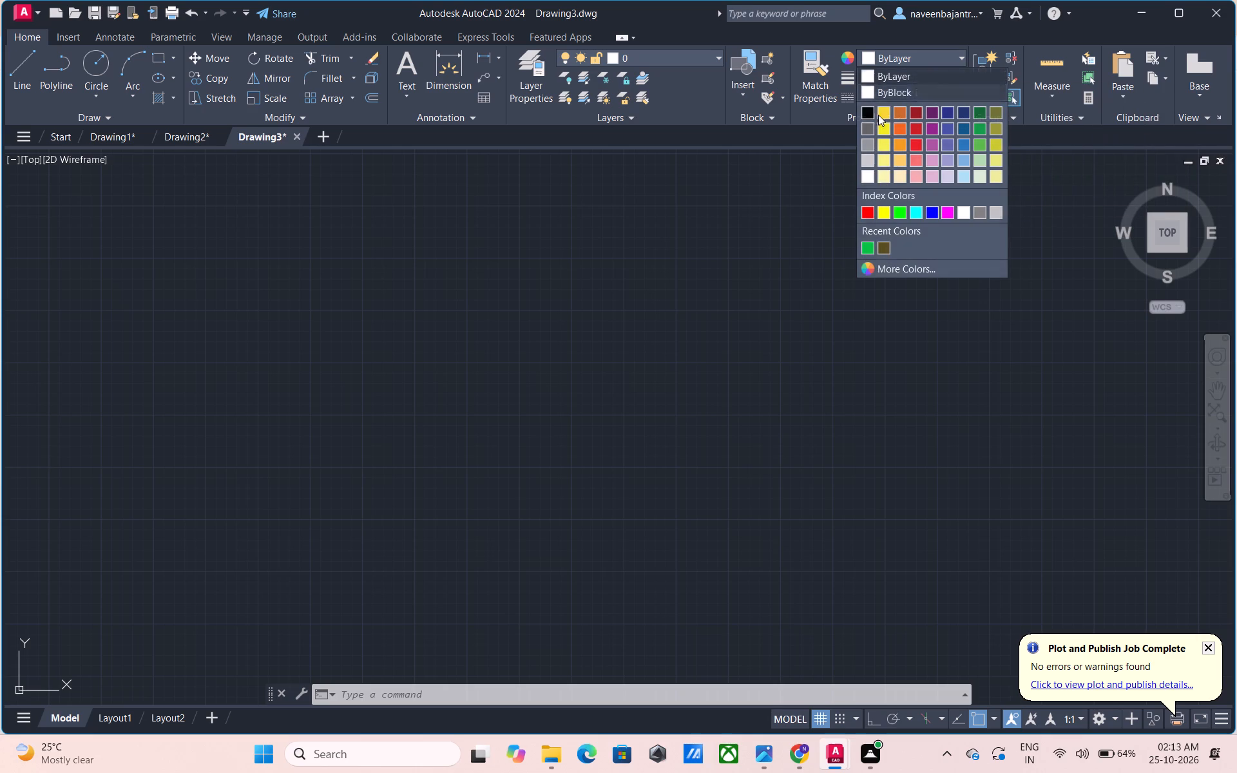
click(884, 267)
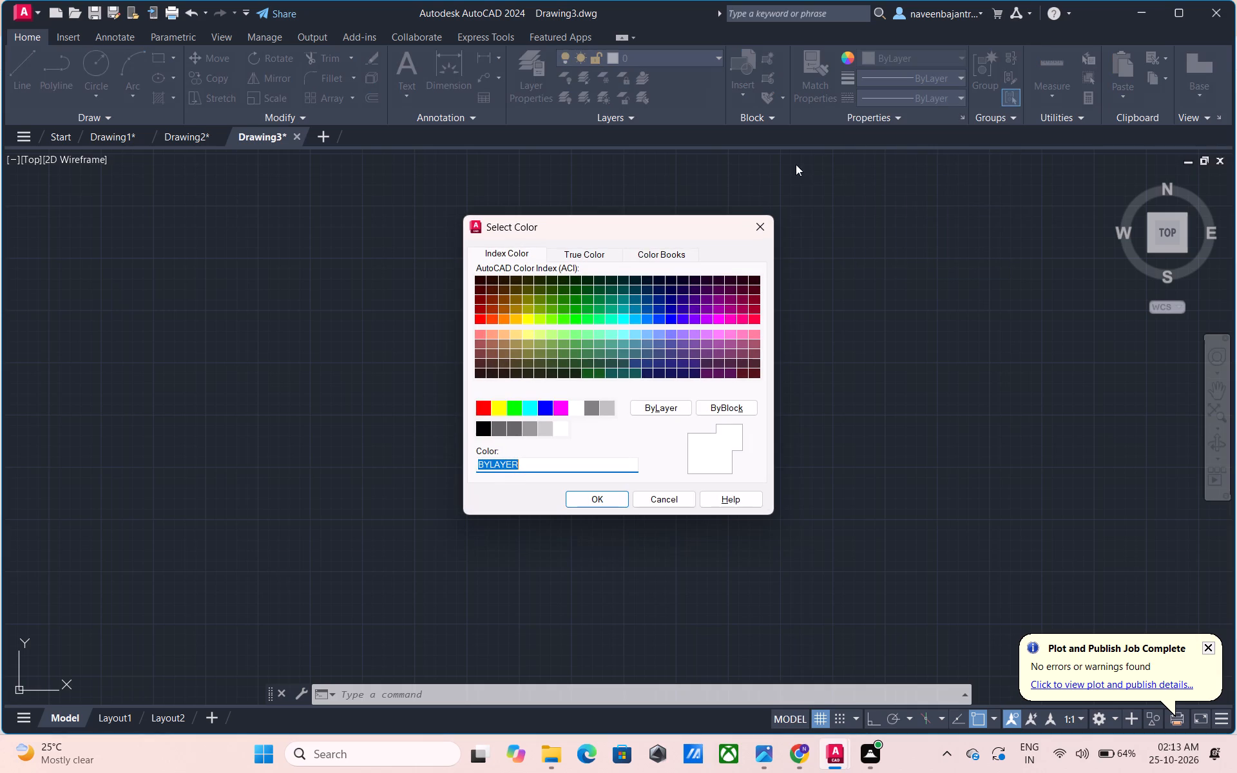
click(644, 260)
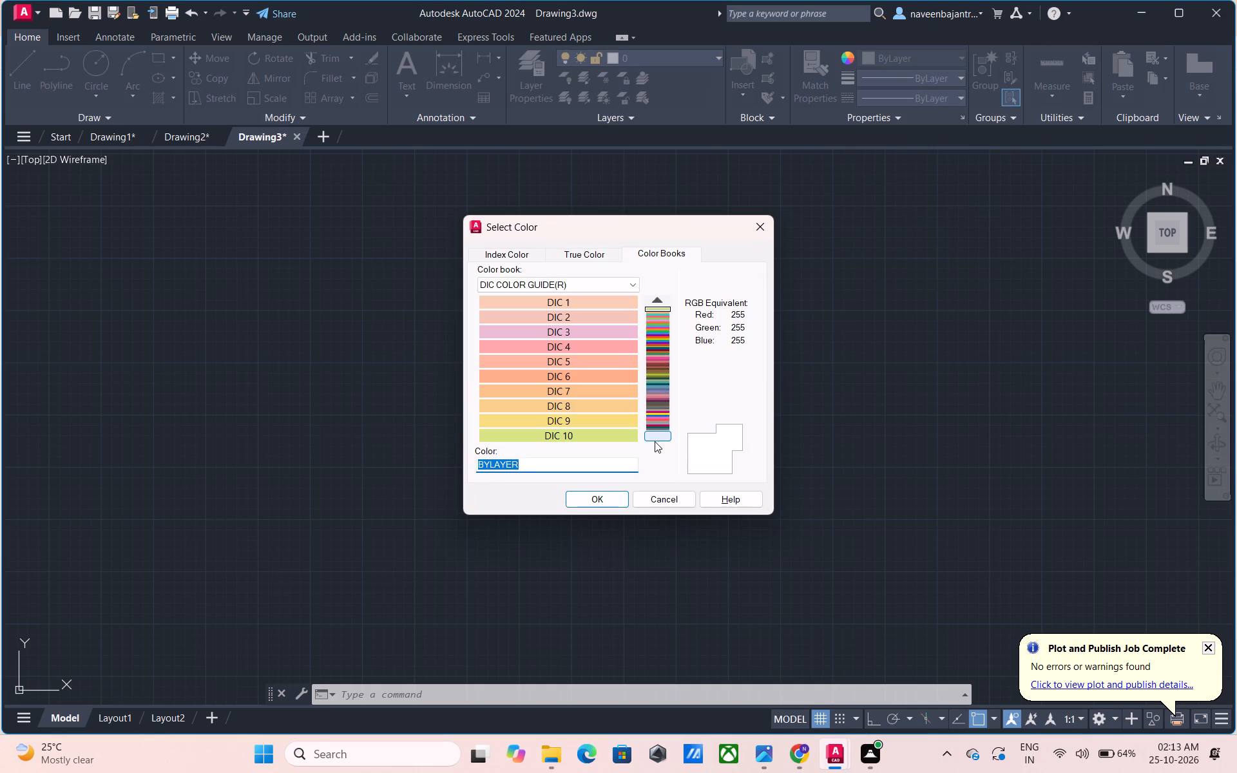
click(656, 441)
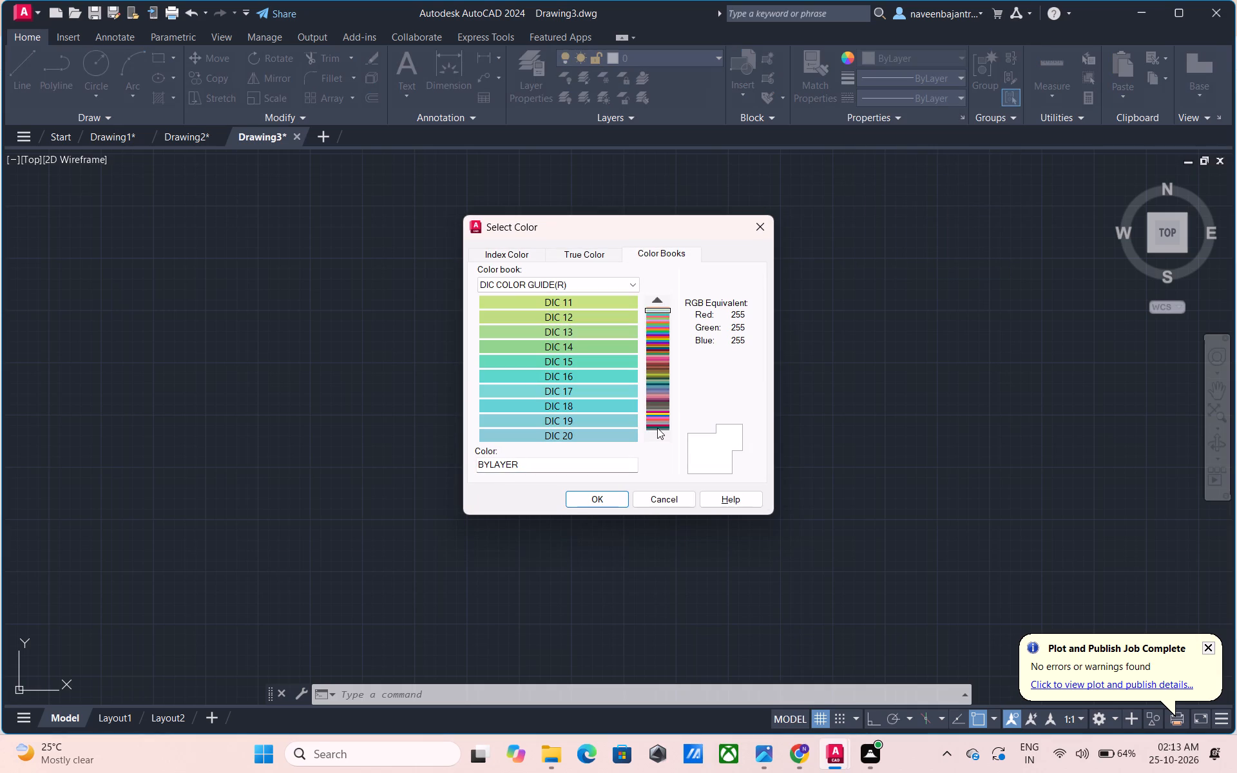
click(659, 432)
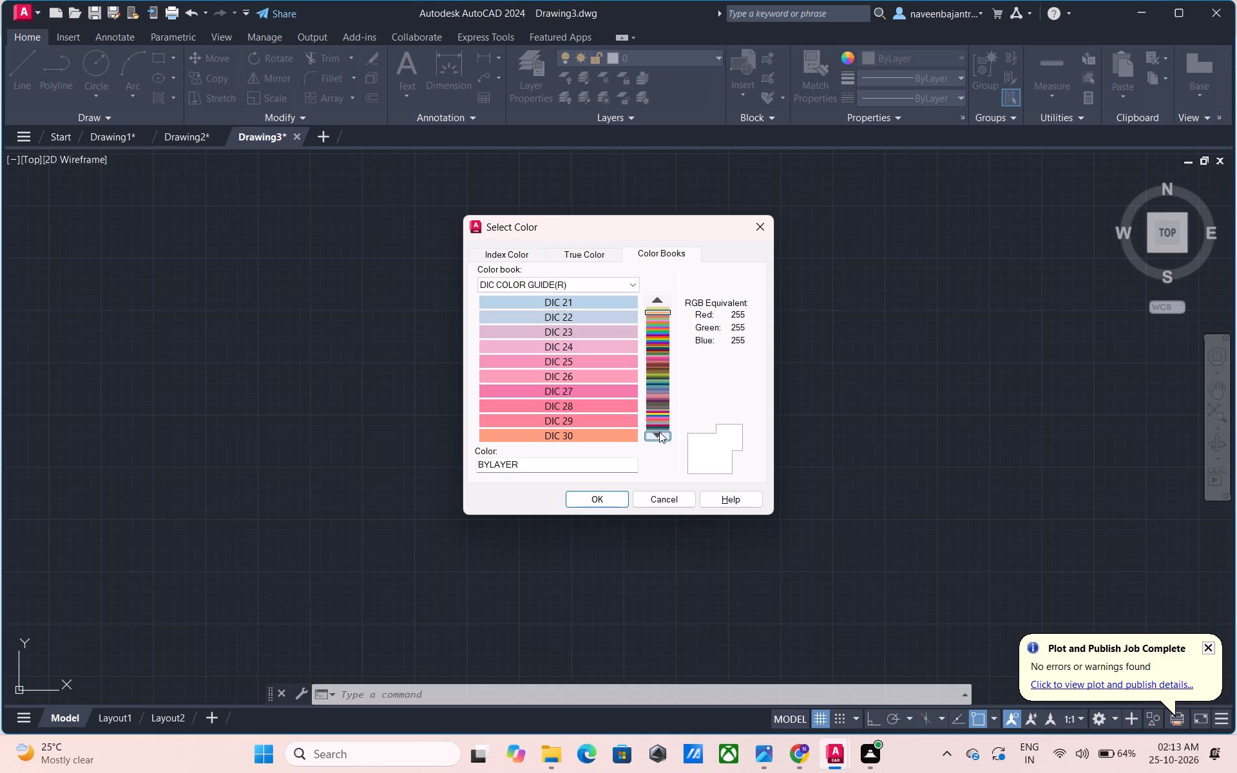
click(659, 432)
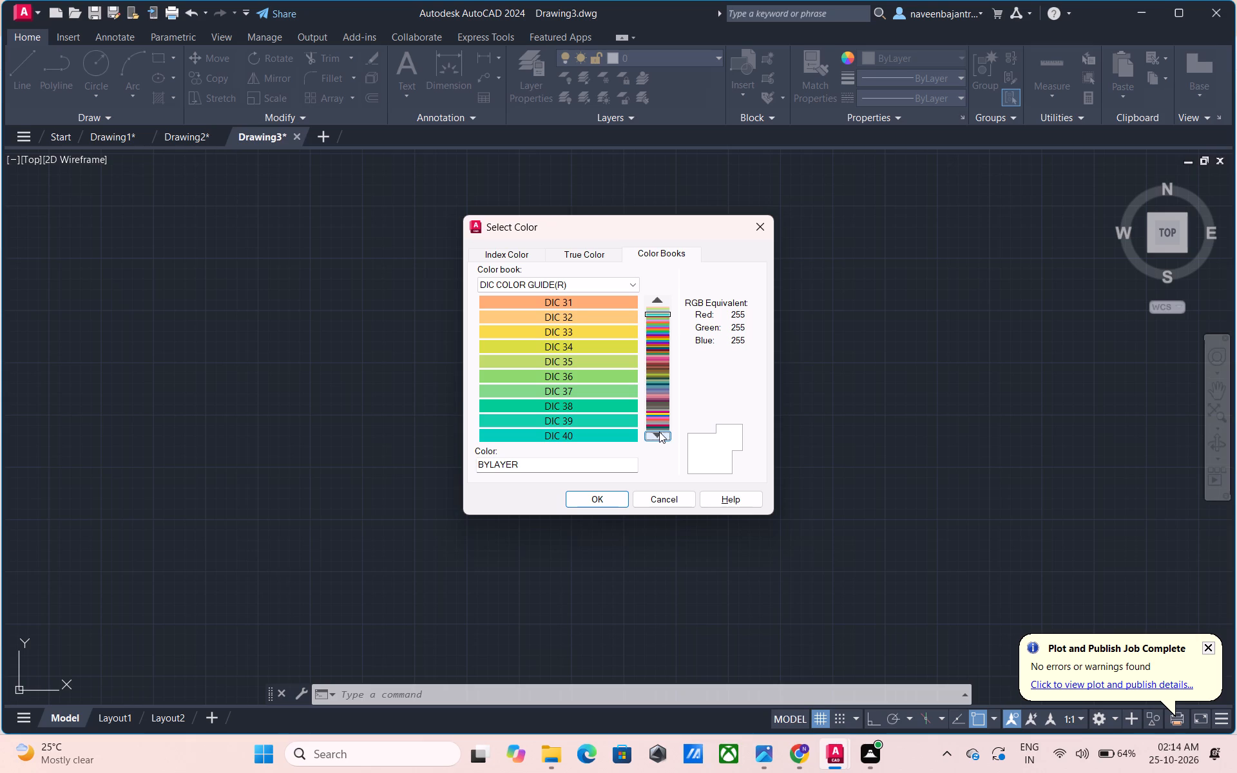
click(659, 432)
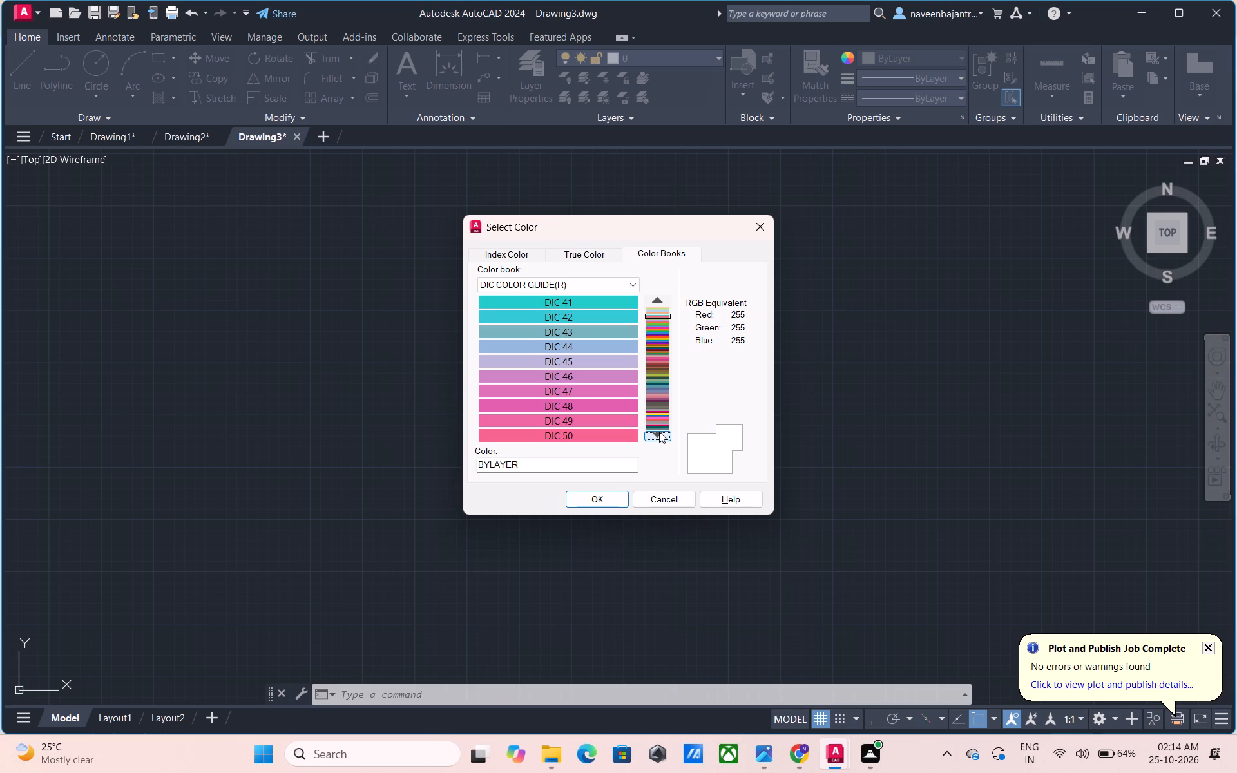
click(659, 432)
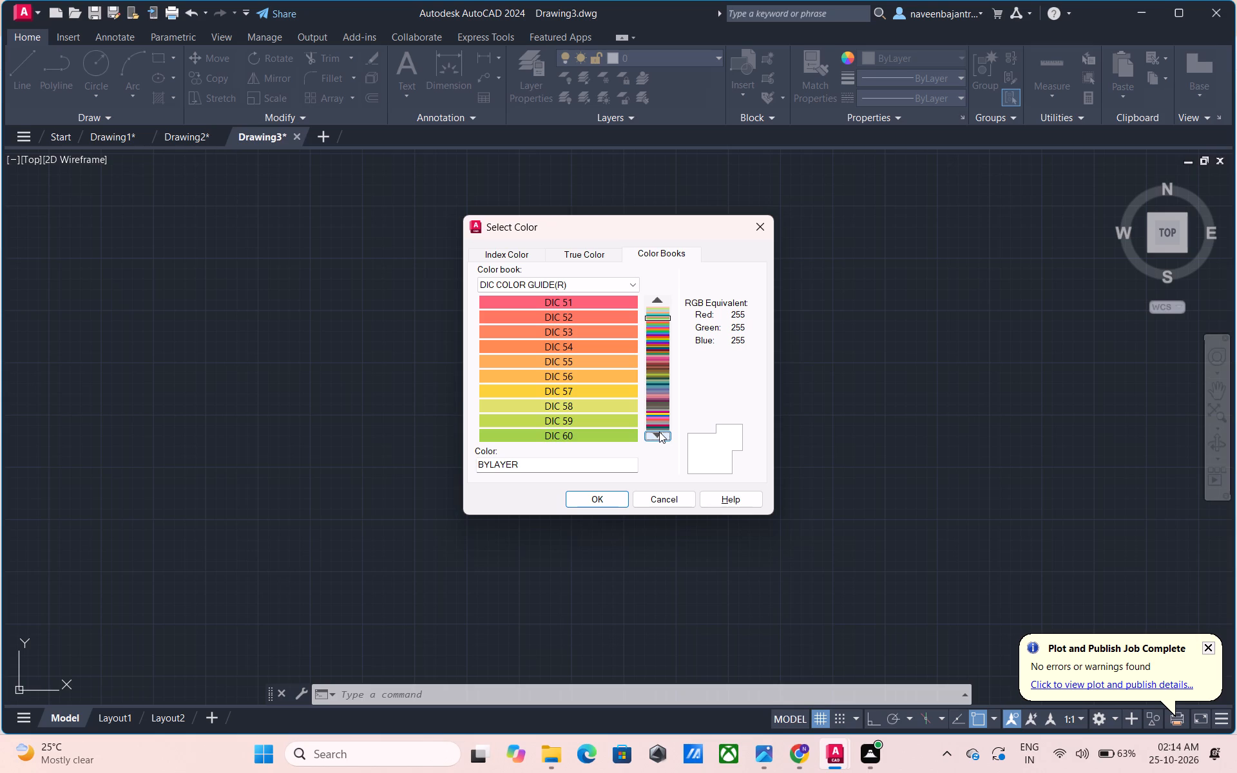
click(659, 432)
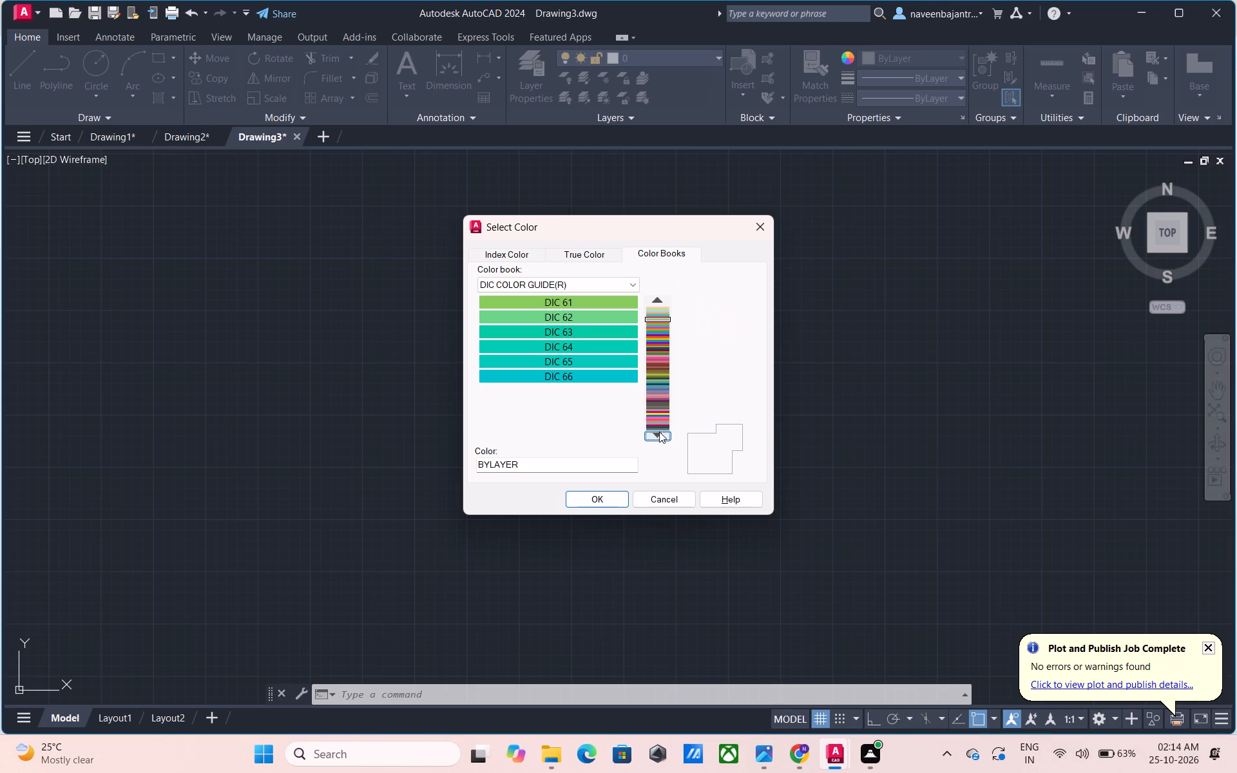
click(659, 432)
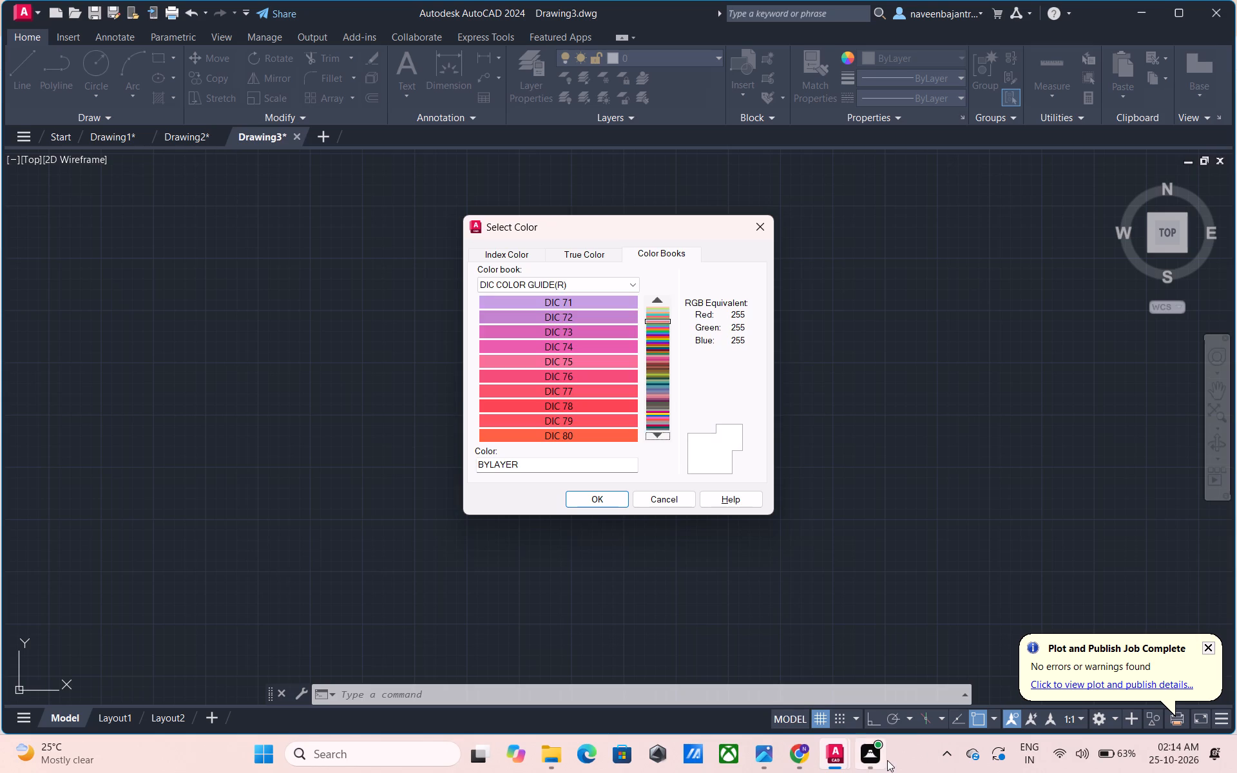
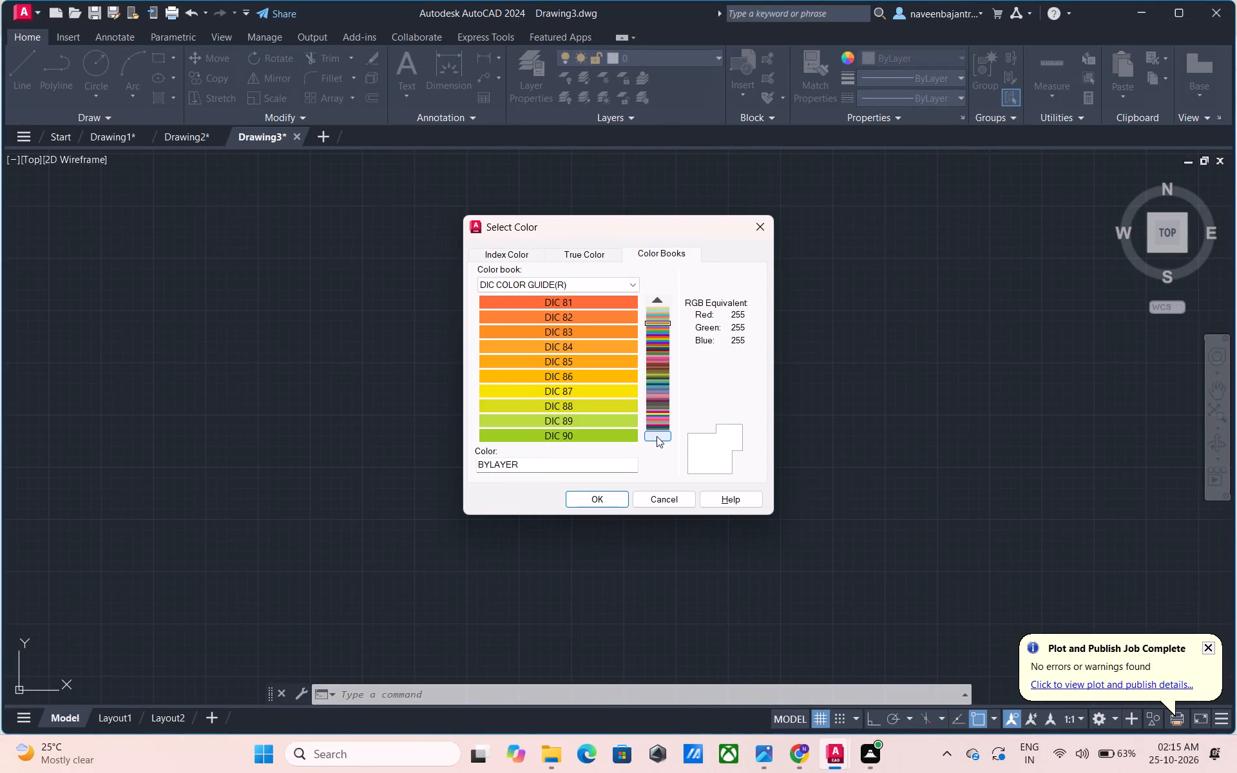
Browse the DIC COLOR GUIDE(R) colour book for a current object colour, from DIC 81 through DIC 189.
click(657, 436)
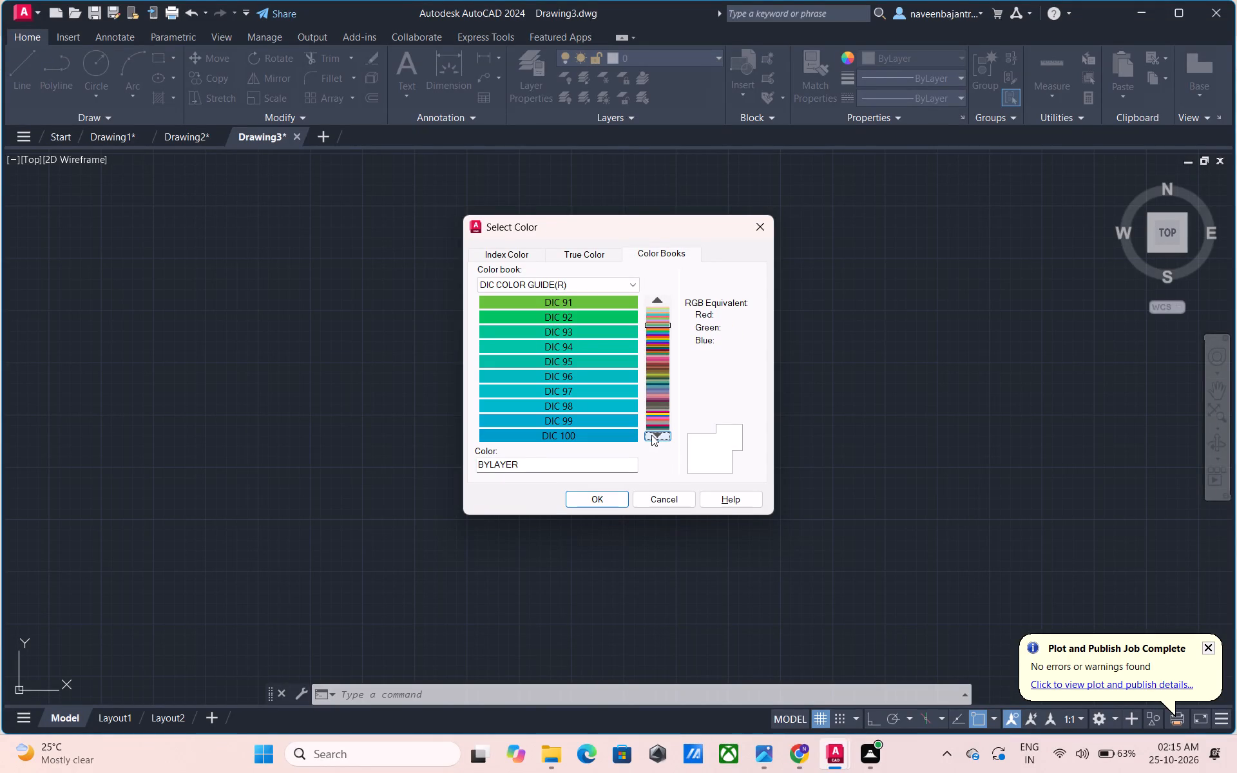
click(651, 435)
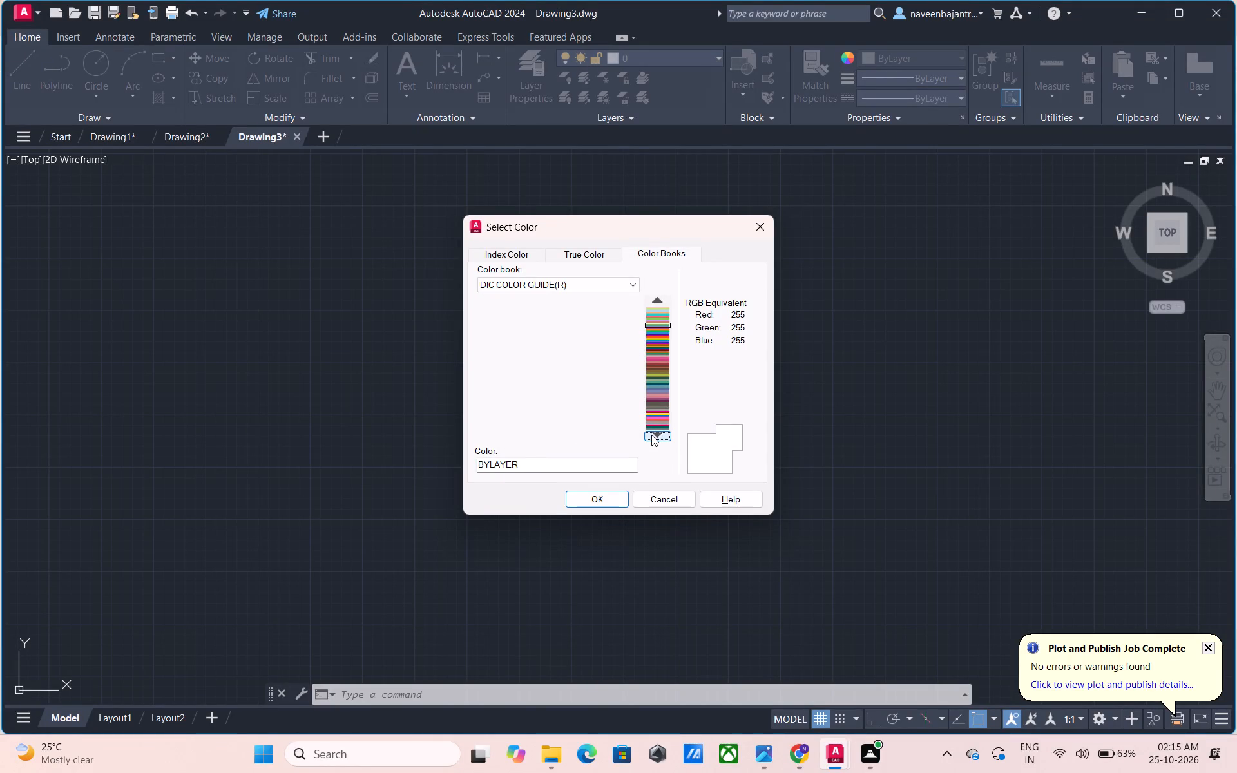
click(651, 435)
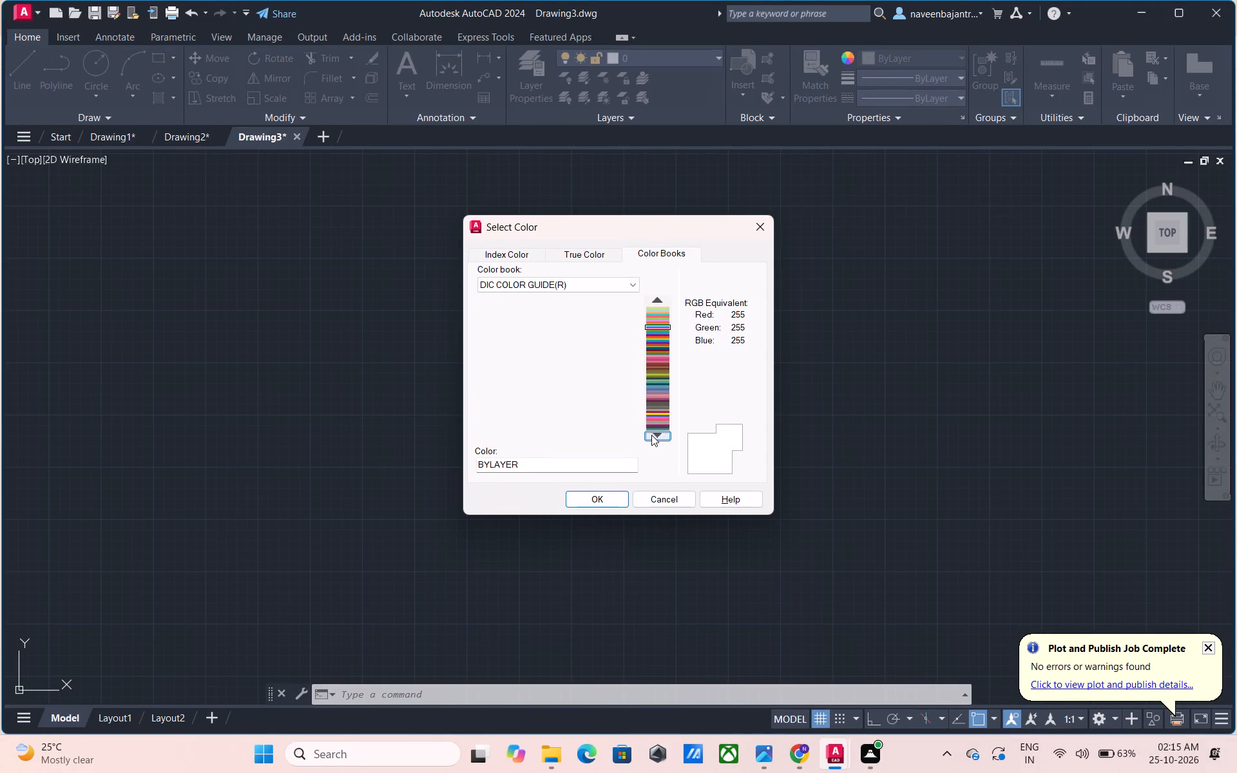
click(651, 435)
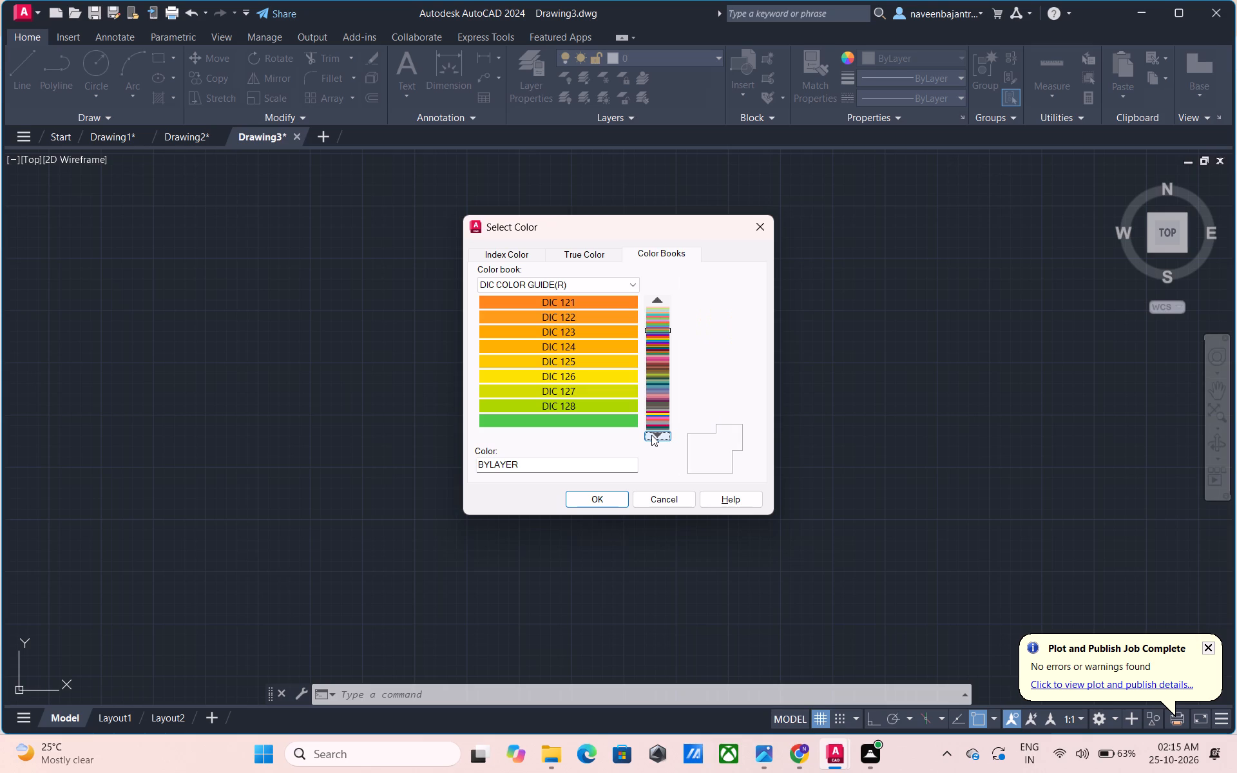
click(651, 435)
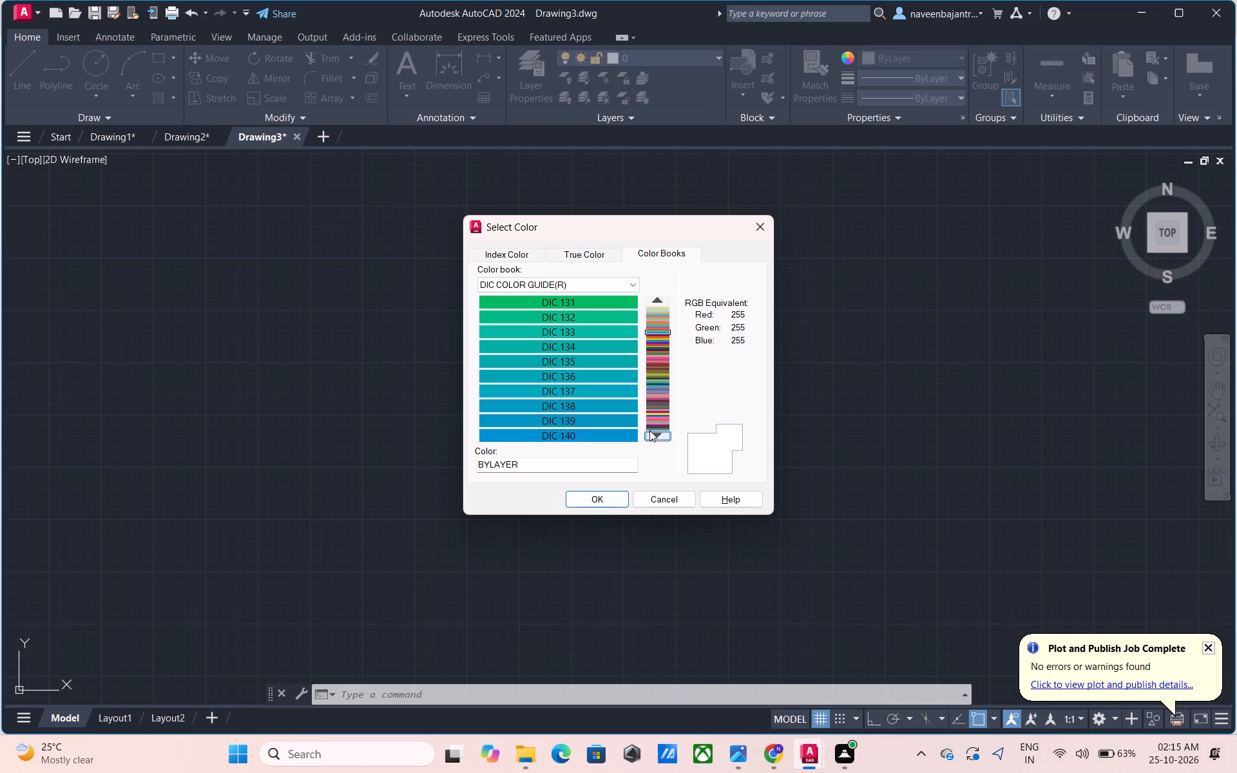
click(649, 430)
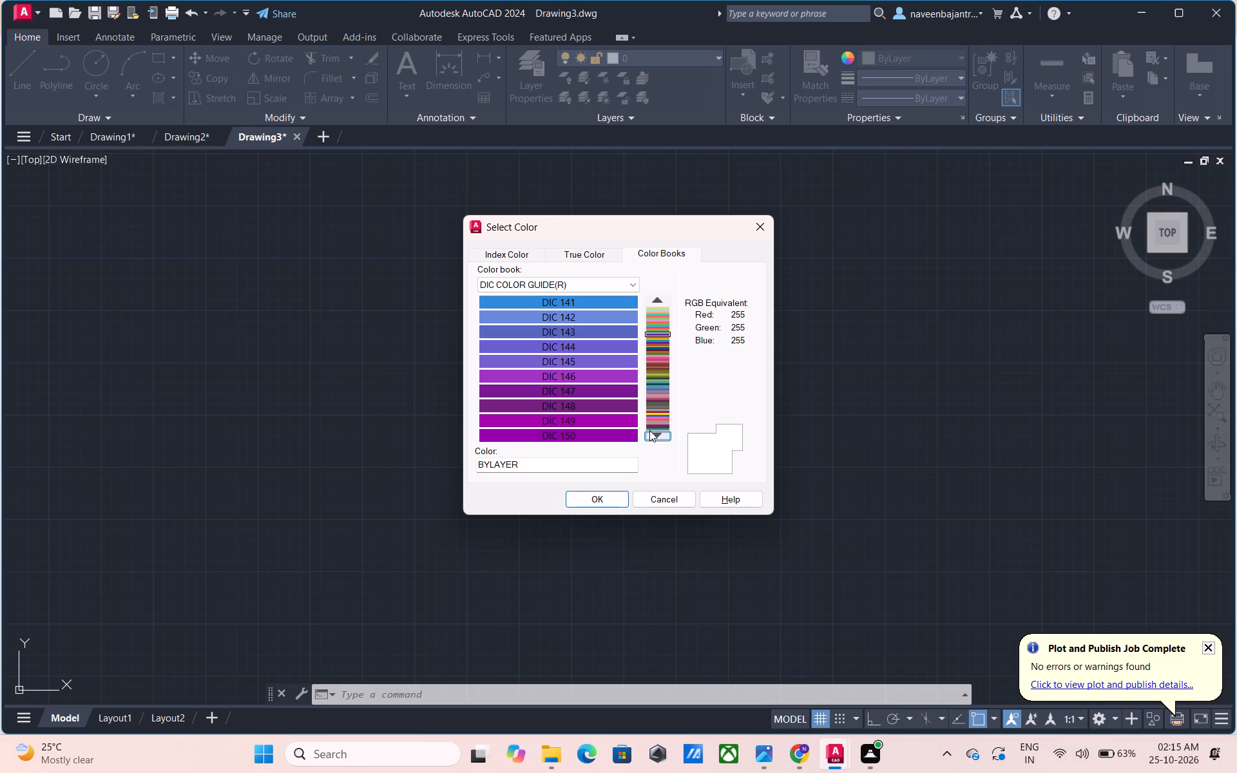
click(649, 430)
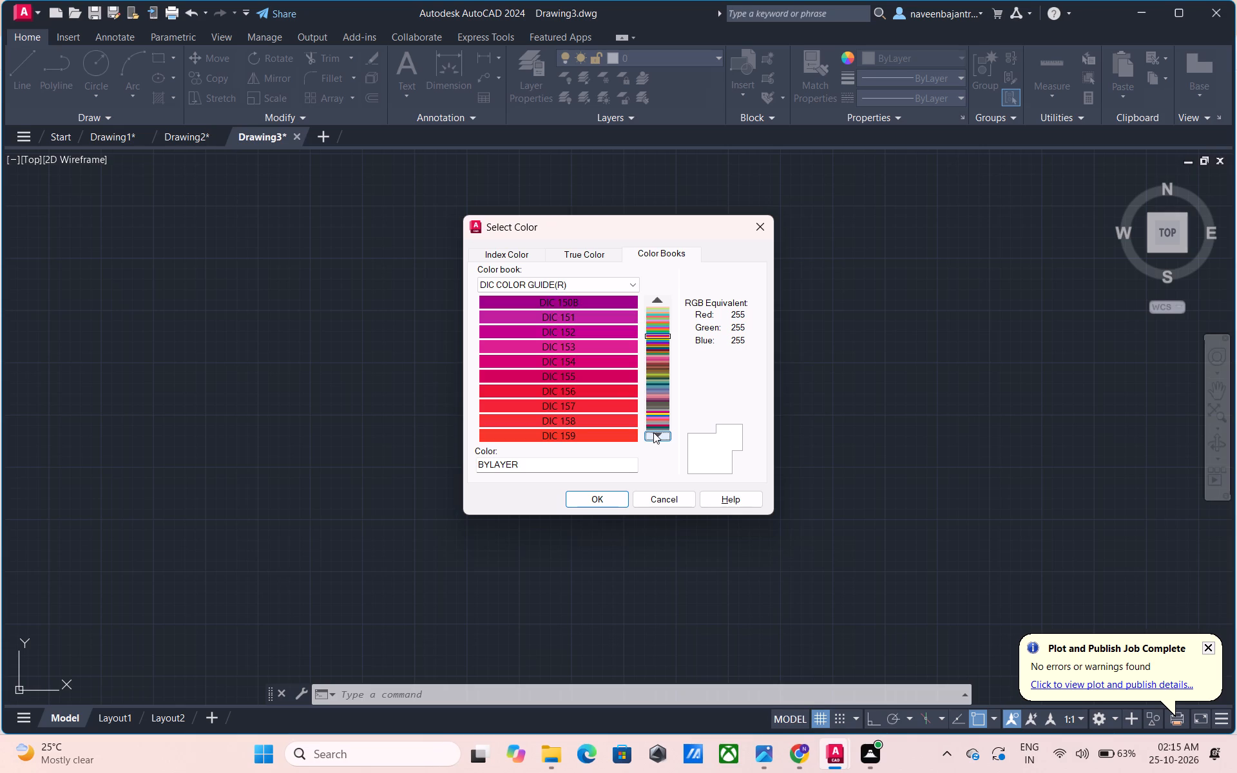
click(653, 432)
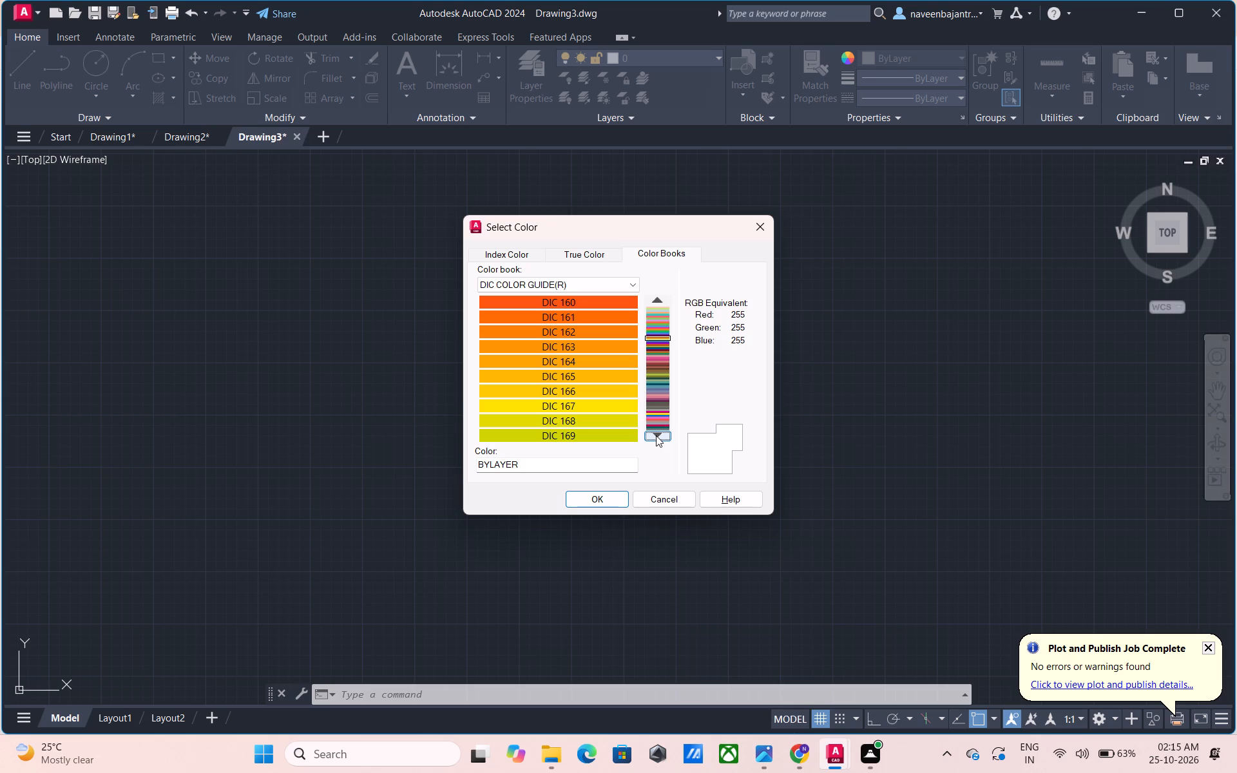
click(656, 435)
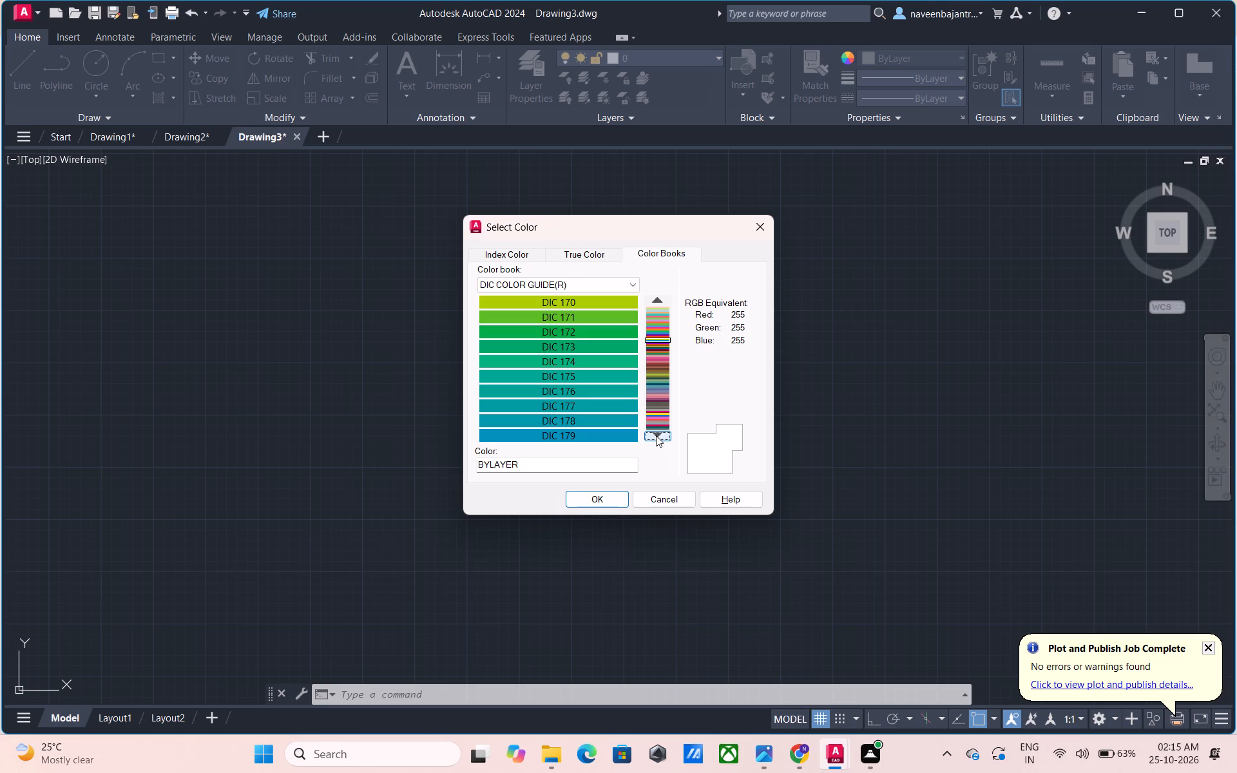
click(656, 435)
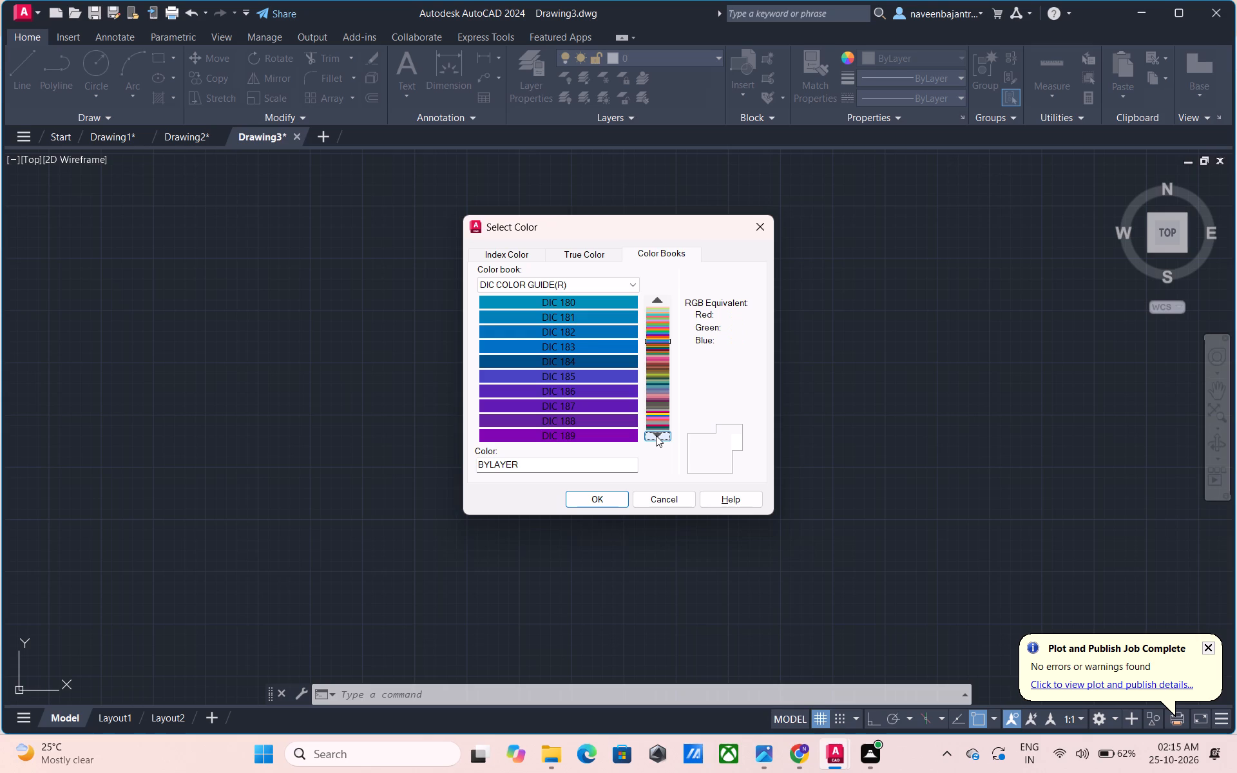
Continue examining the DIC COLOR GUIDE(R) colours, from DIC 190 through the pinks, reds and browns up to DIC 319.
click(656, 435)
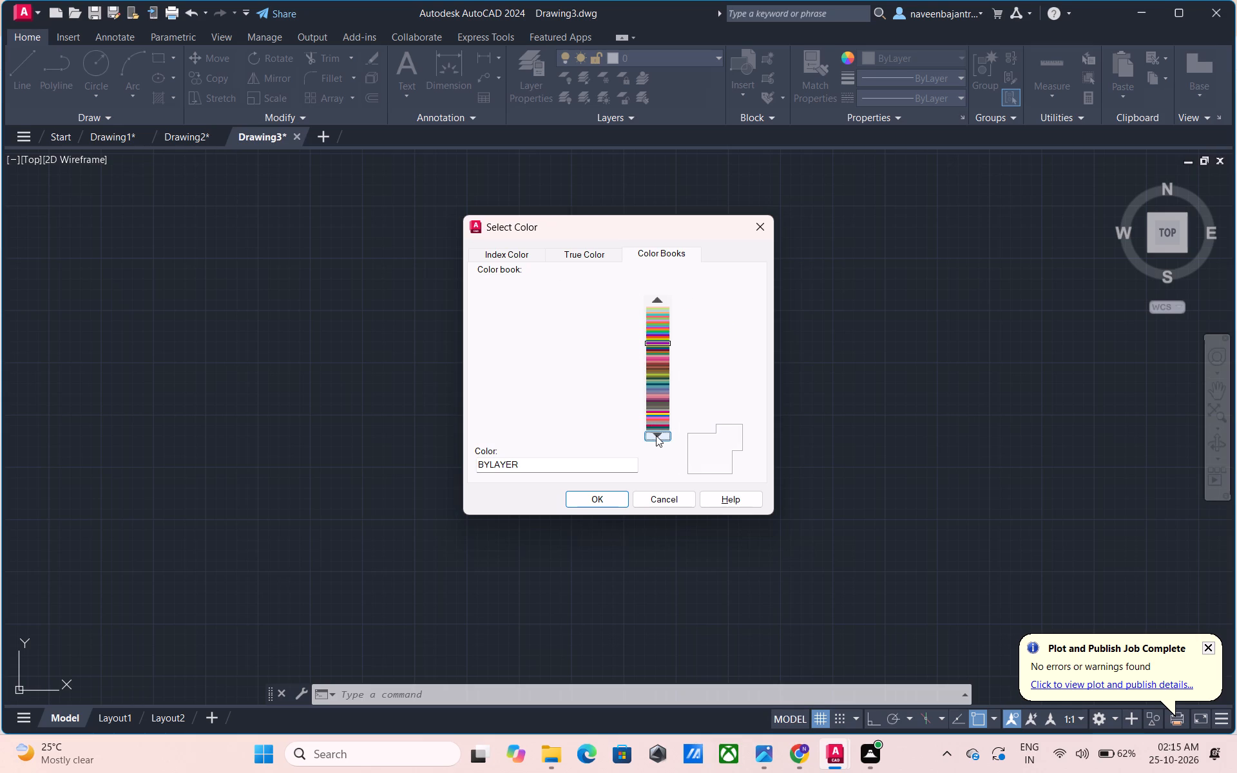
click(656, 435)
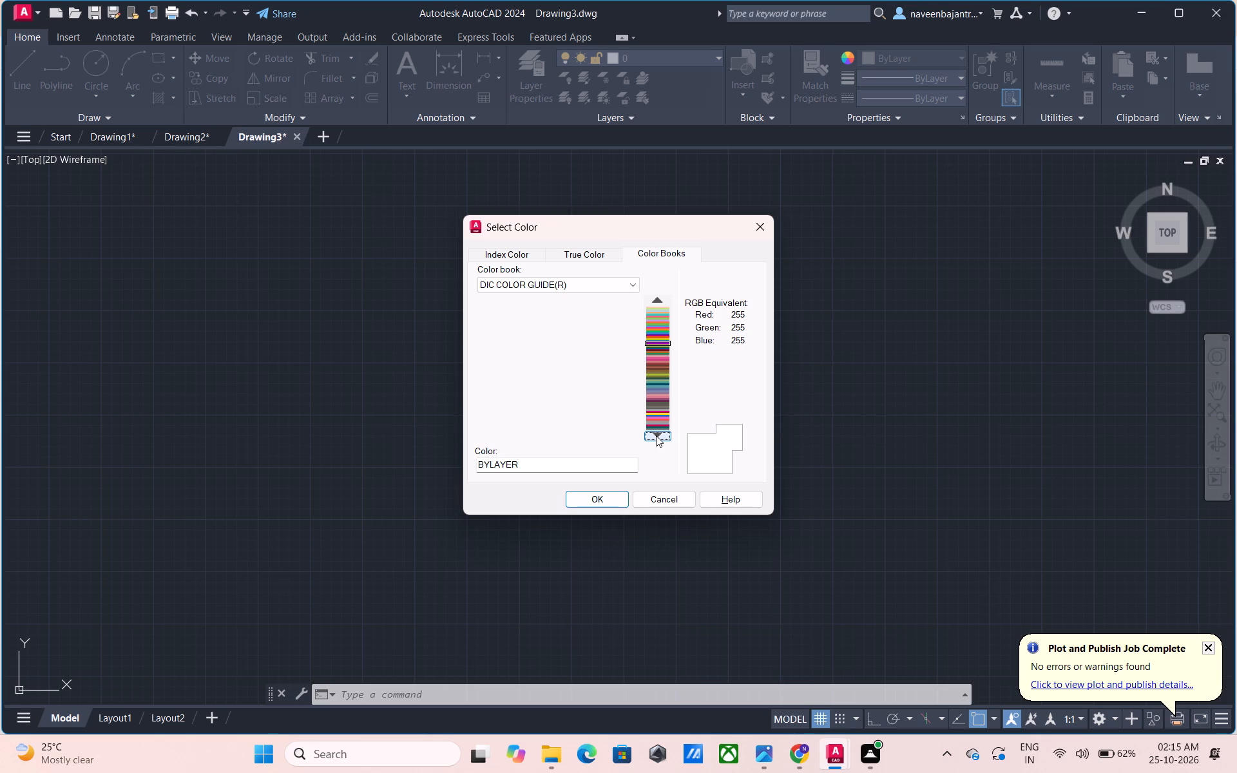
click(656, 435)
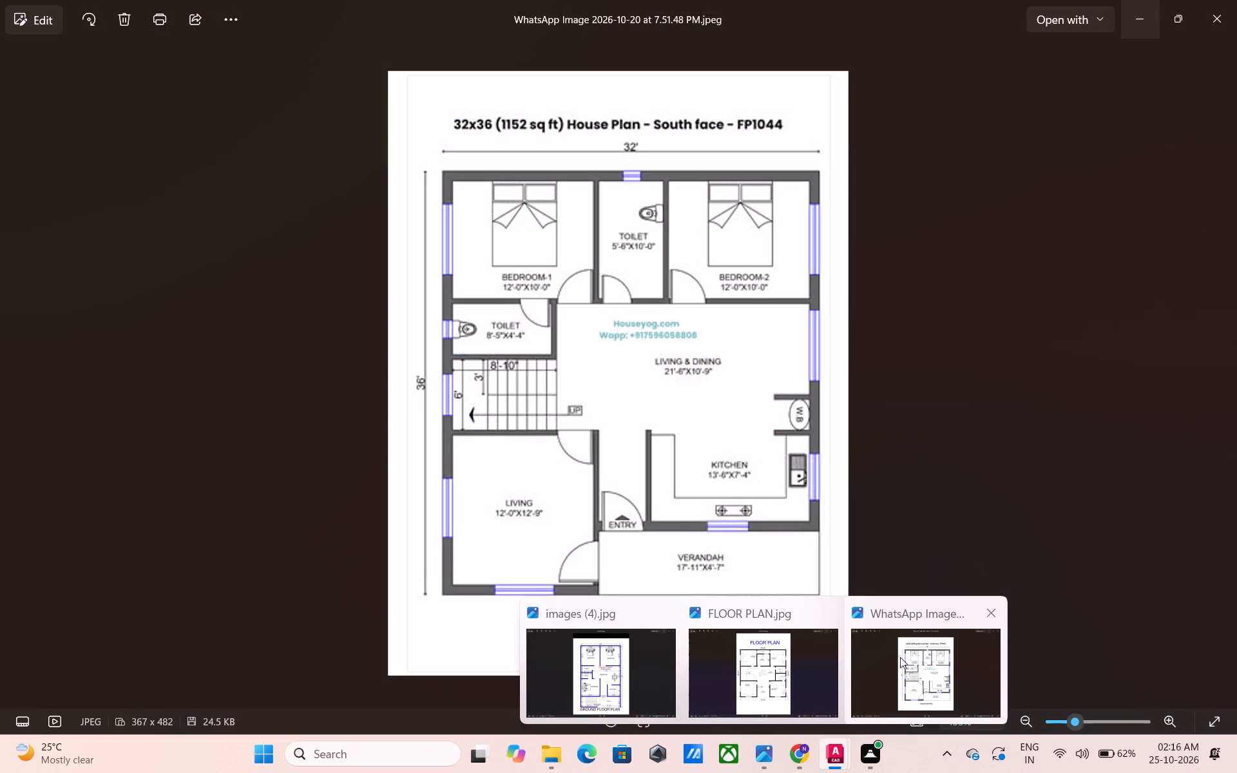
click(650, 434)
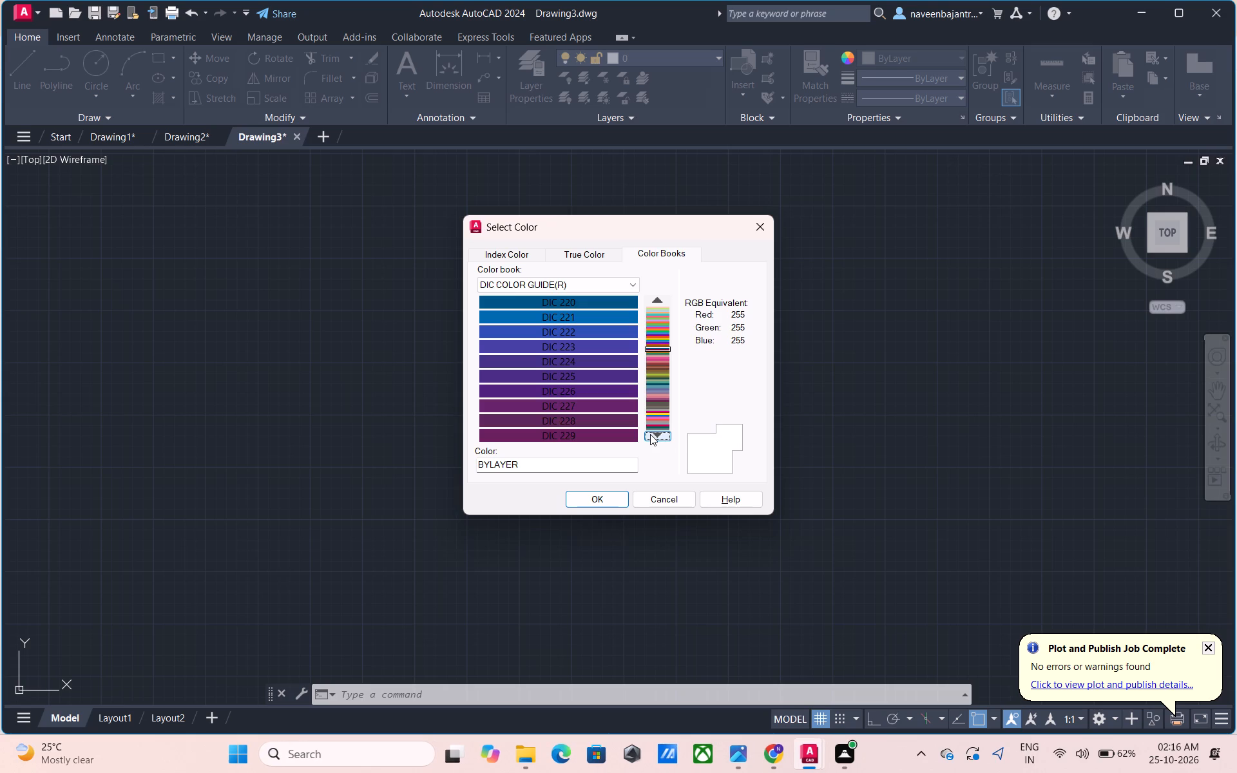
click(650, 434)
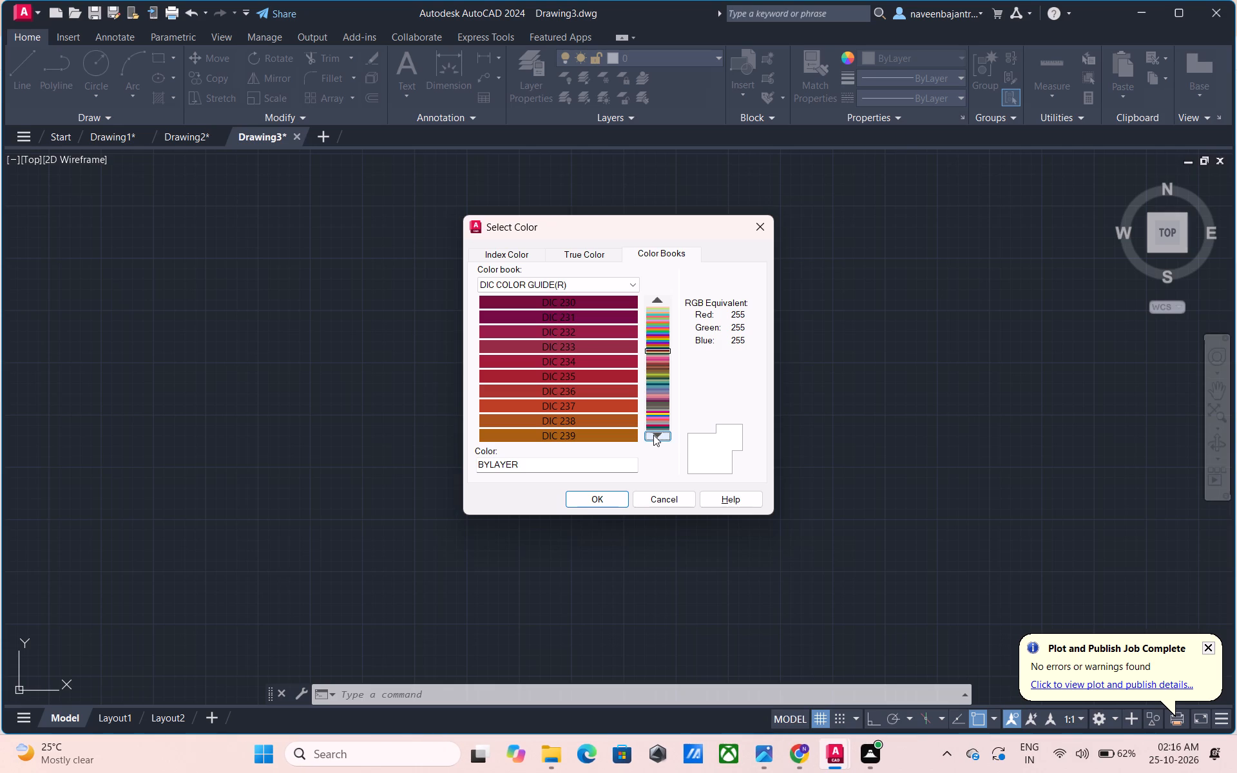
click(653, 435)
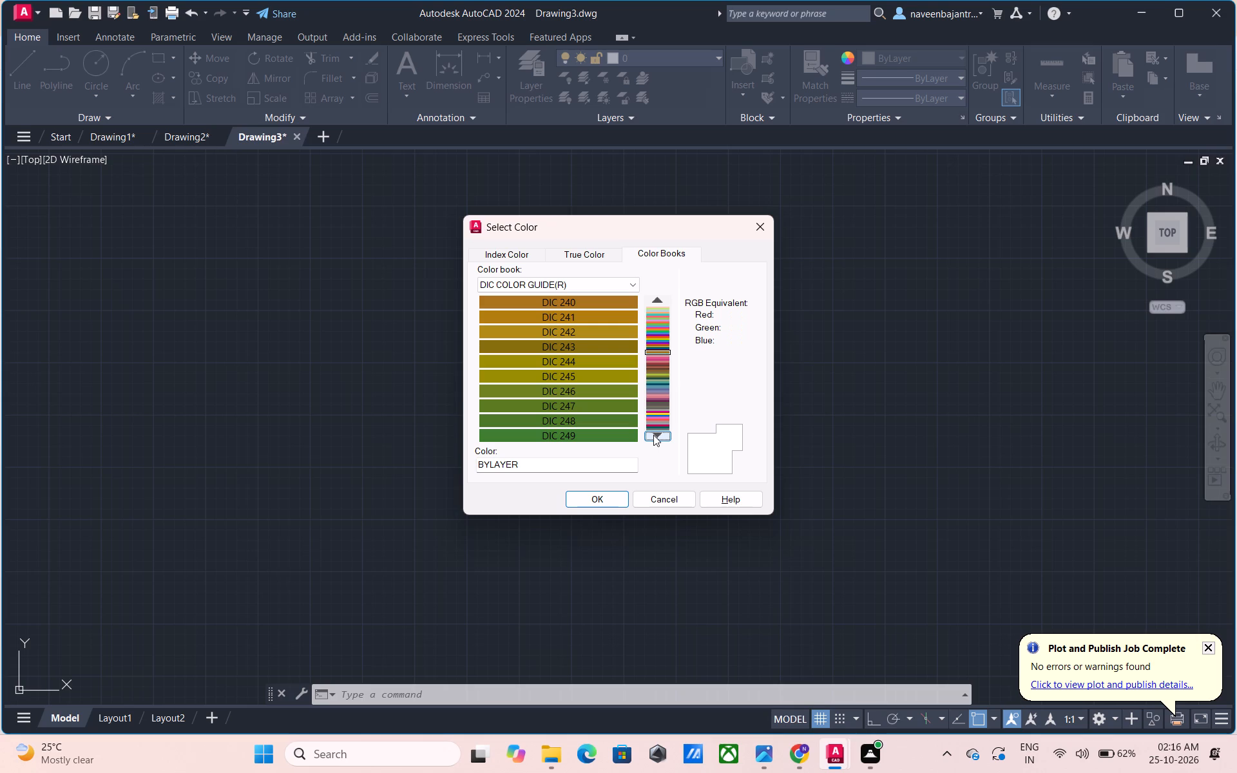
click(654, 435)
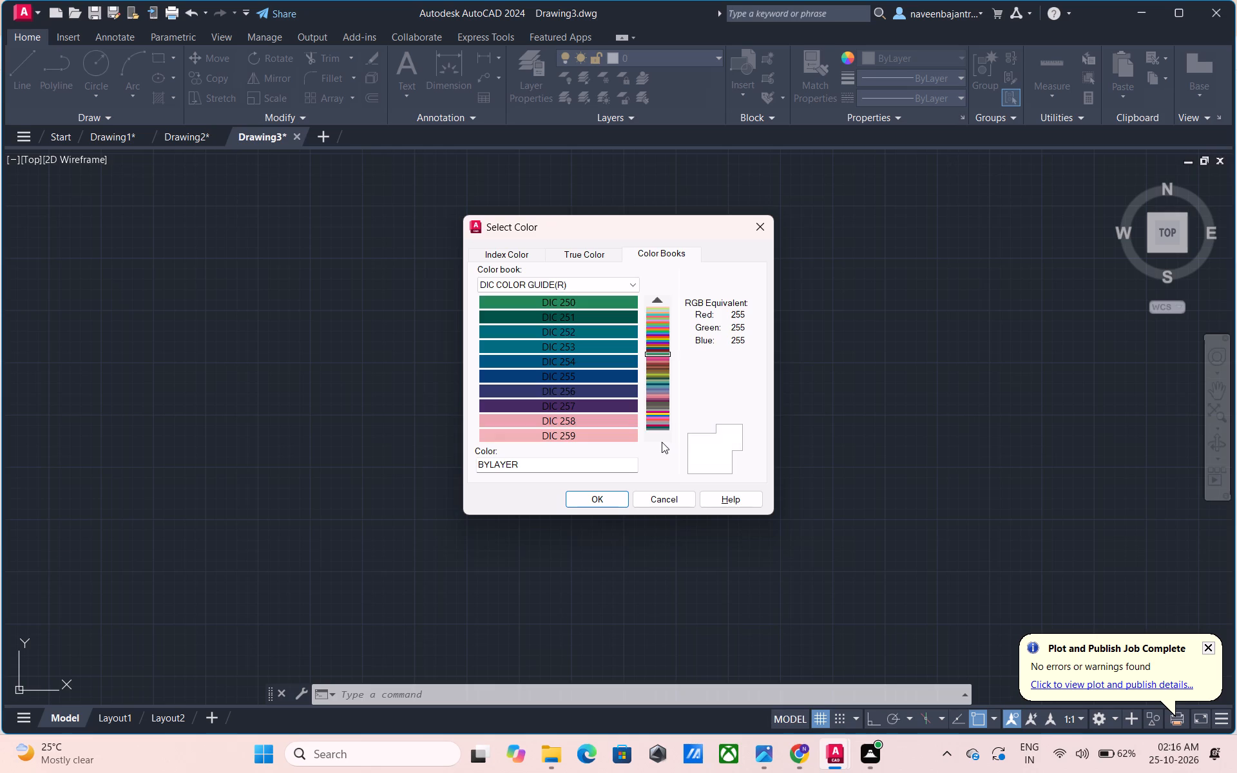
click(662, 435)
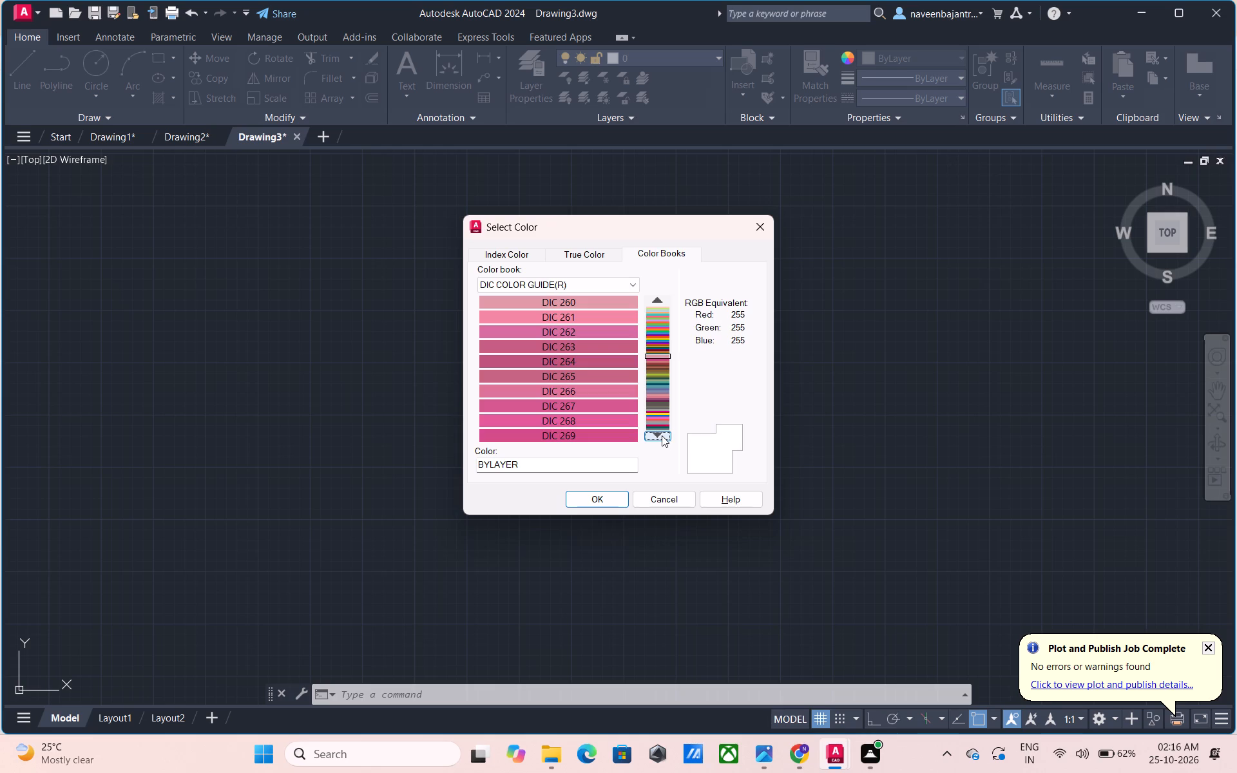
click(662, 435)
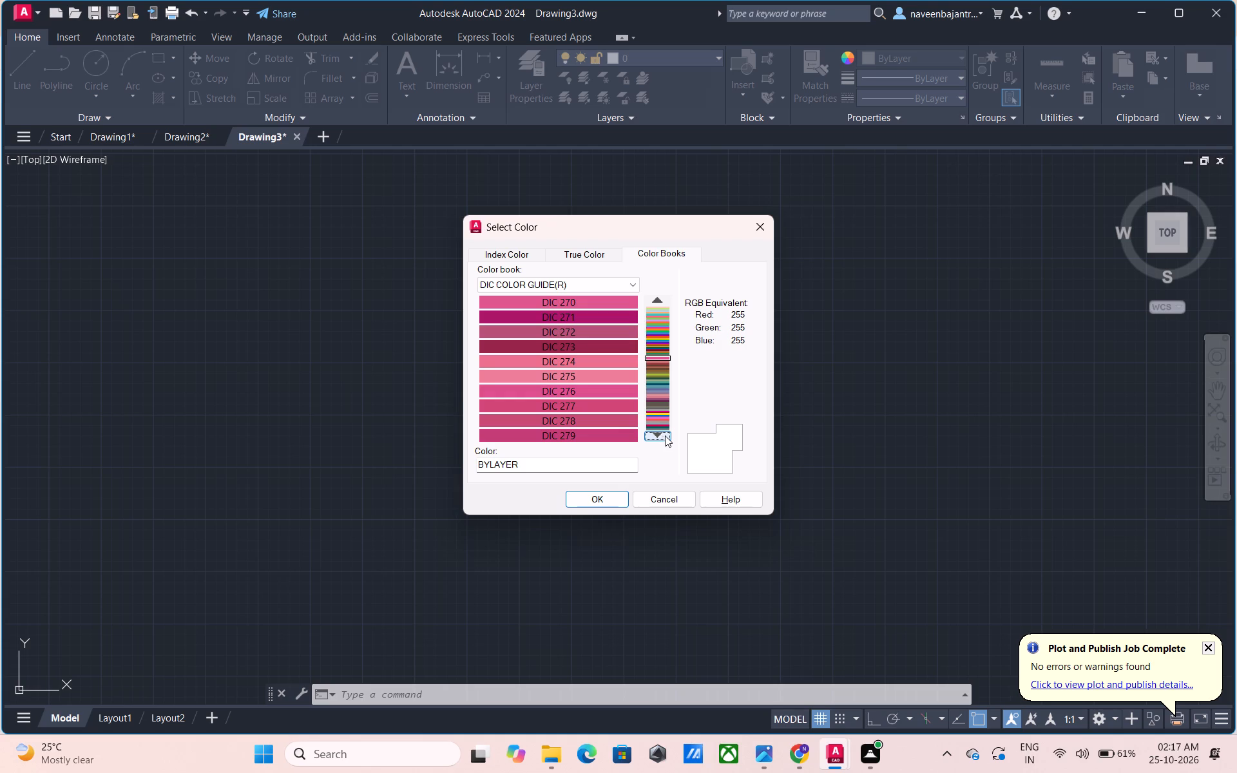
click(659, 438)
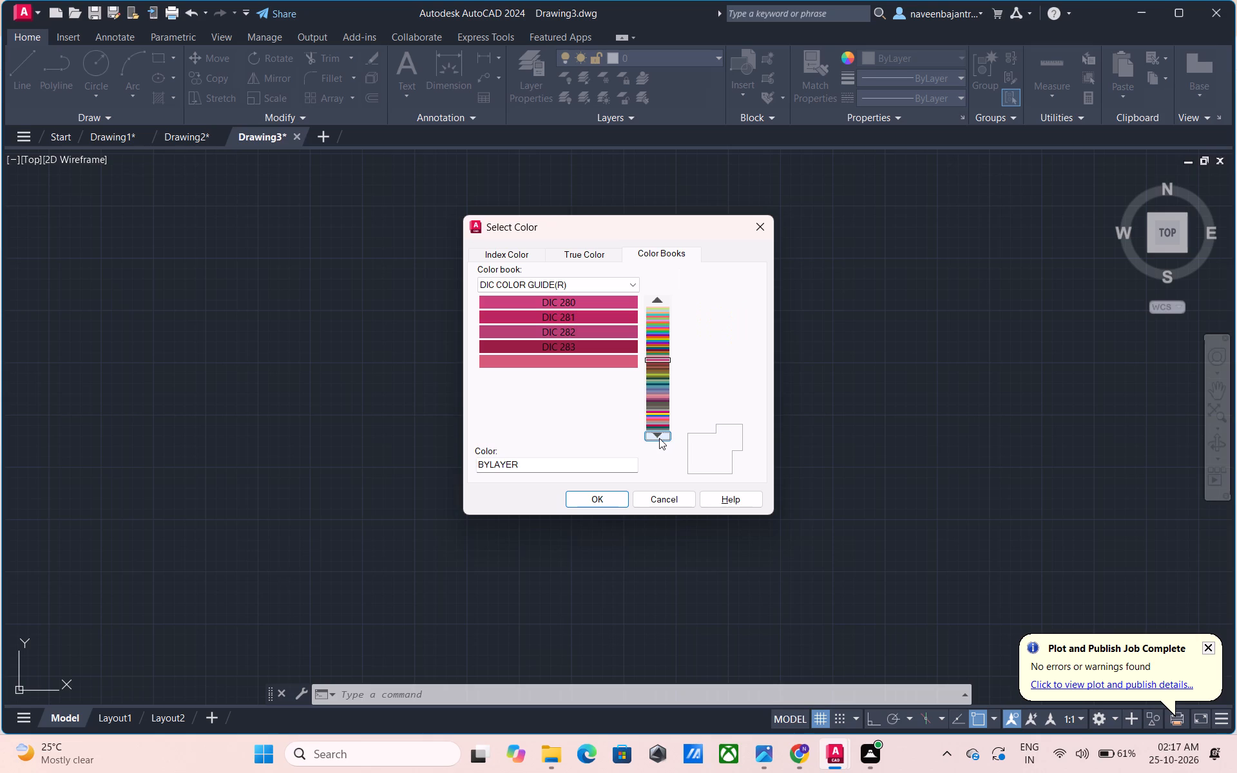
click(659, 438)
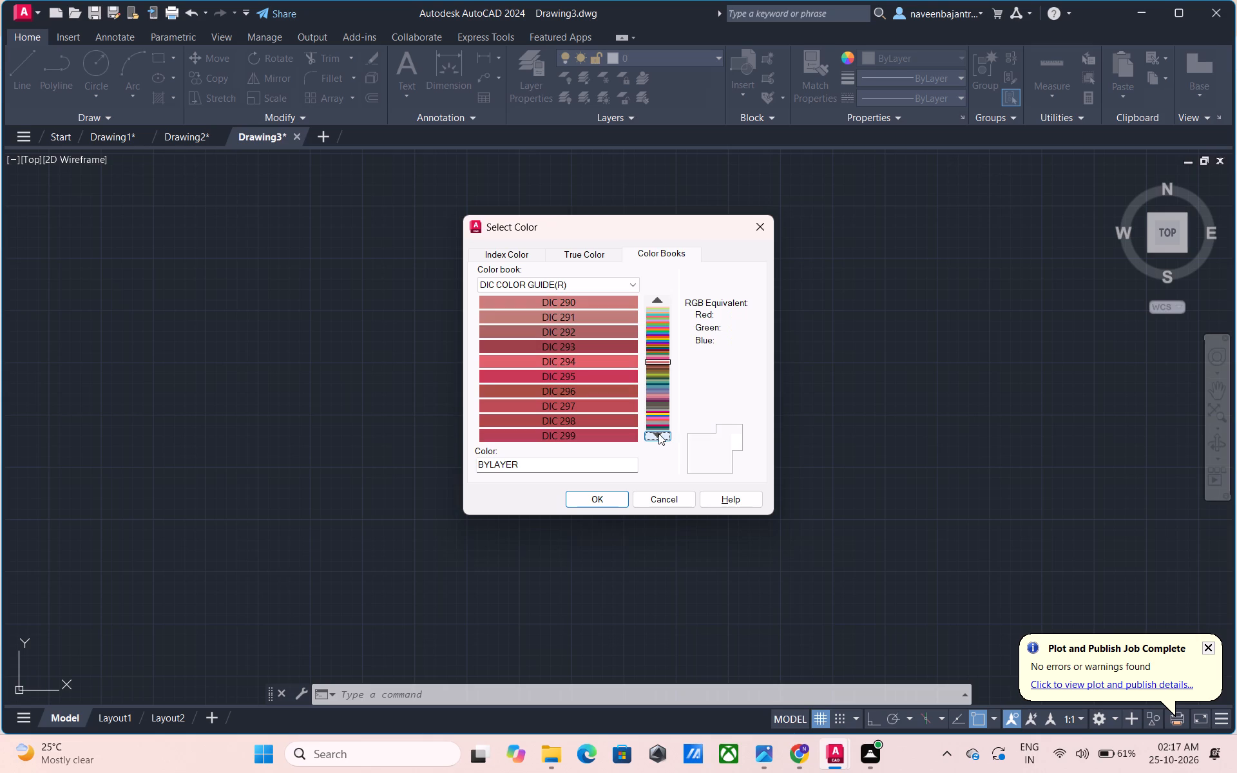
click(658, 434)
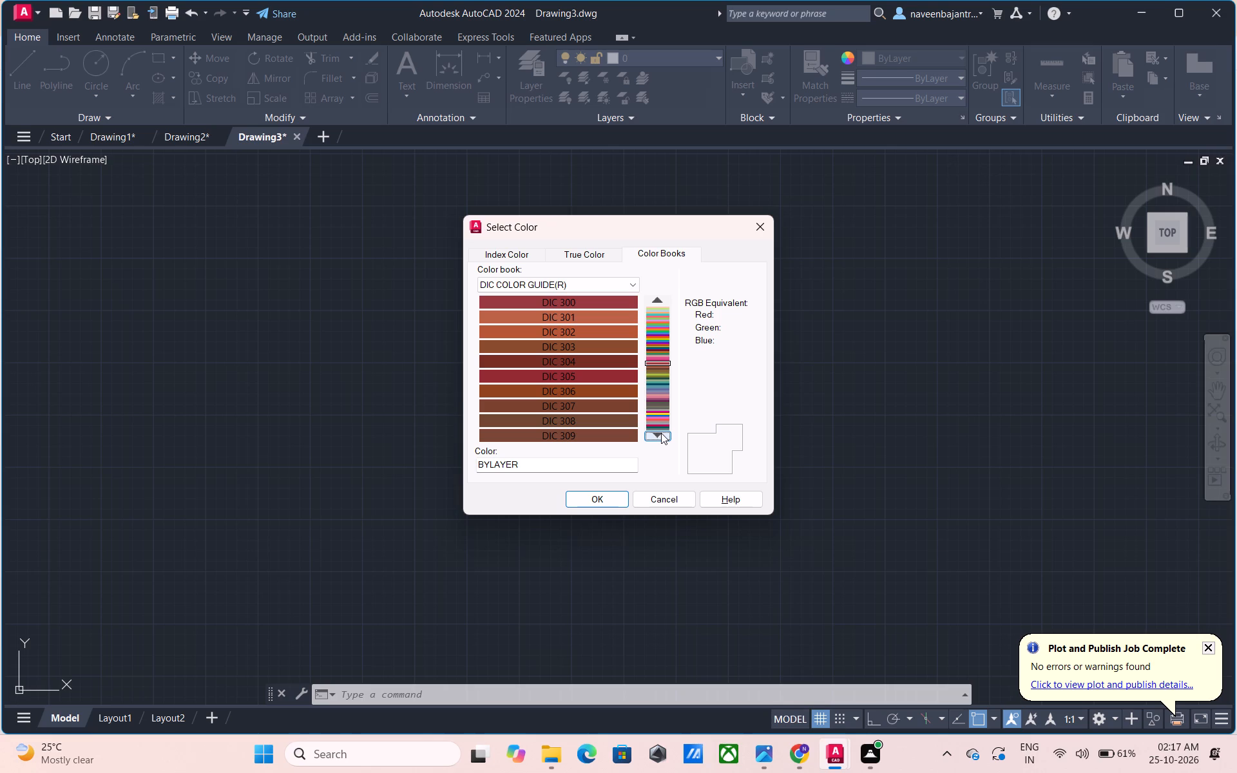
click(662, 433)
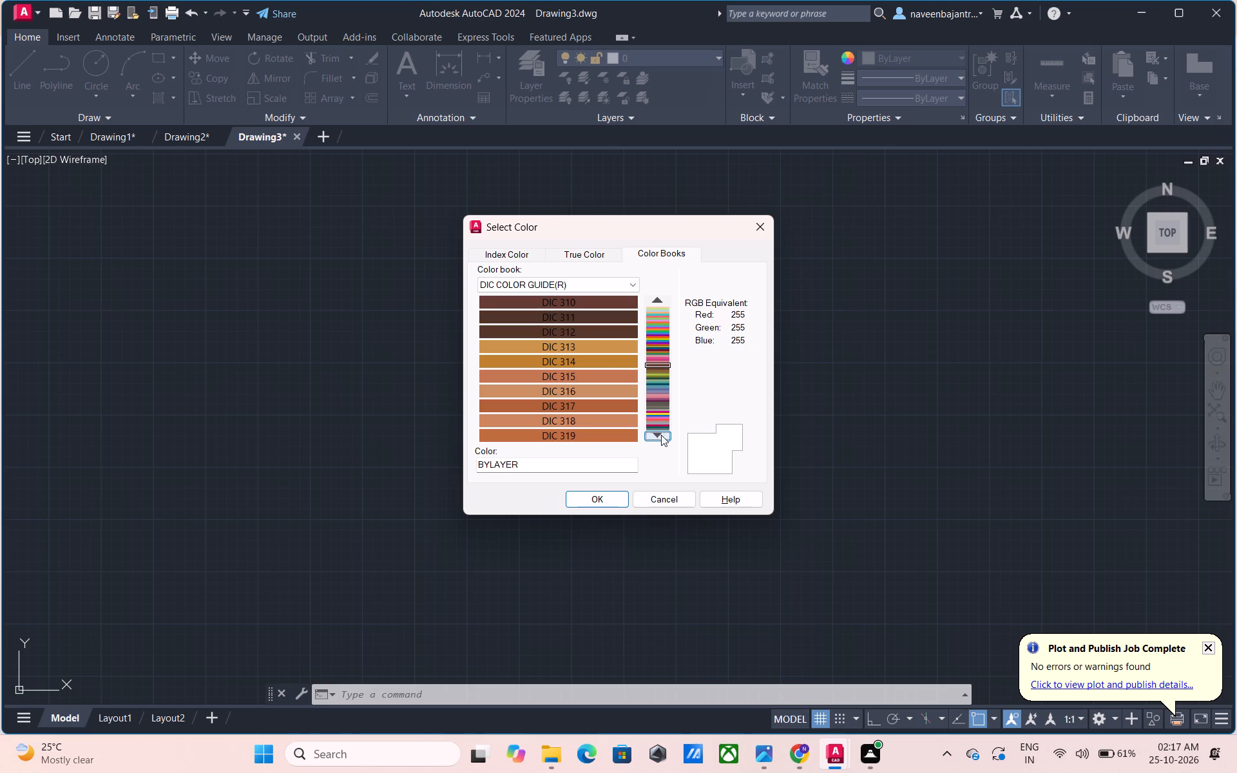
Continue examining the DIC COLOR GUIDE(R) colours, from DIC 320 through the browns, olives, greens and teals up to DIC 429.
click(658, 435)
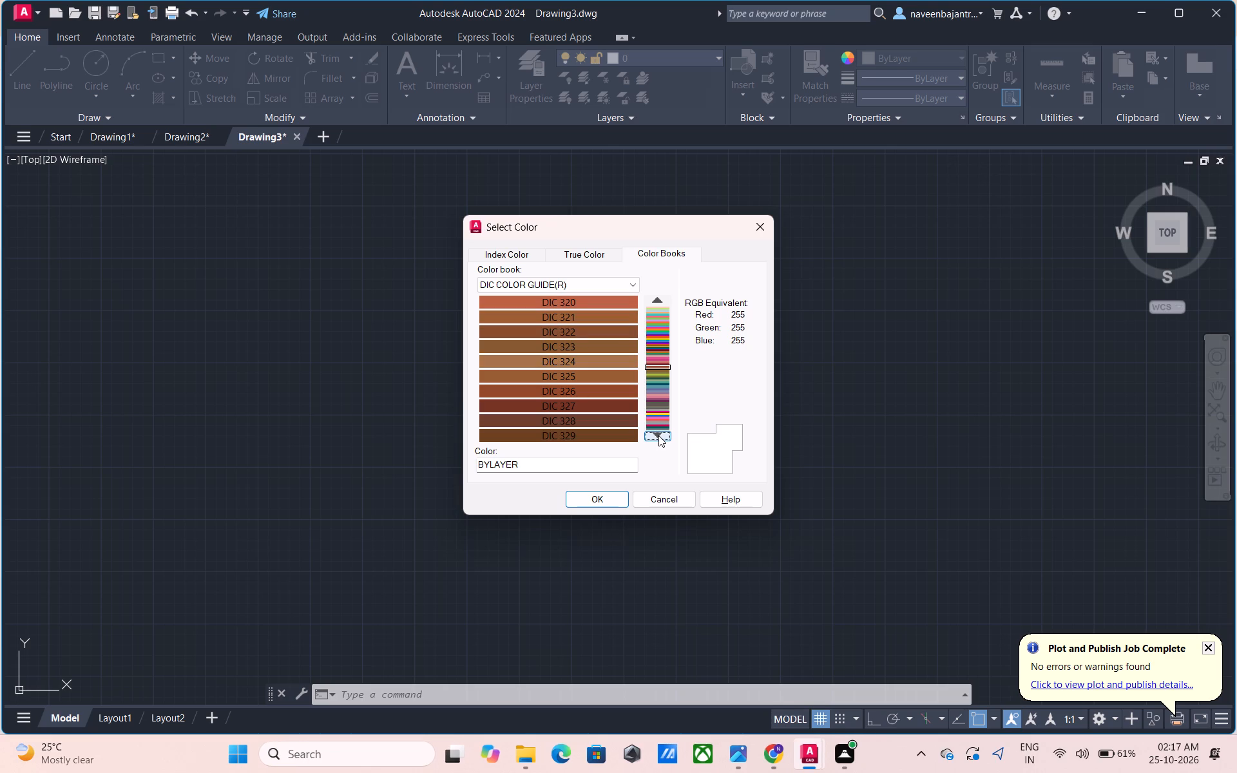
click(658, 435)
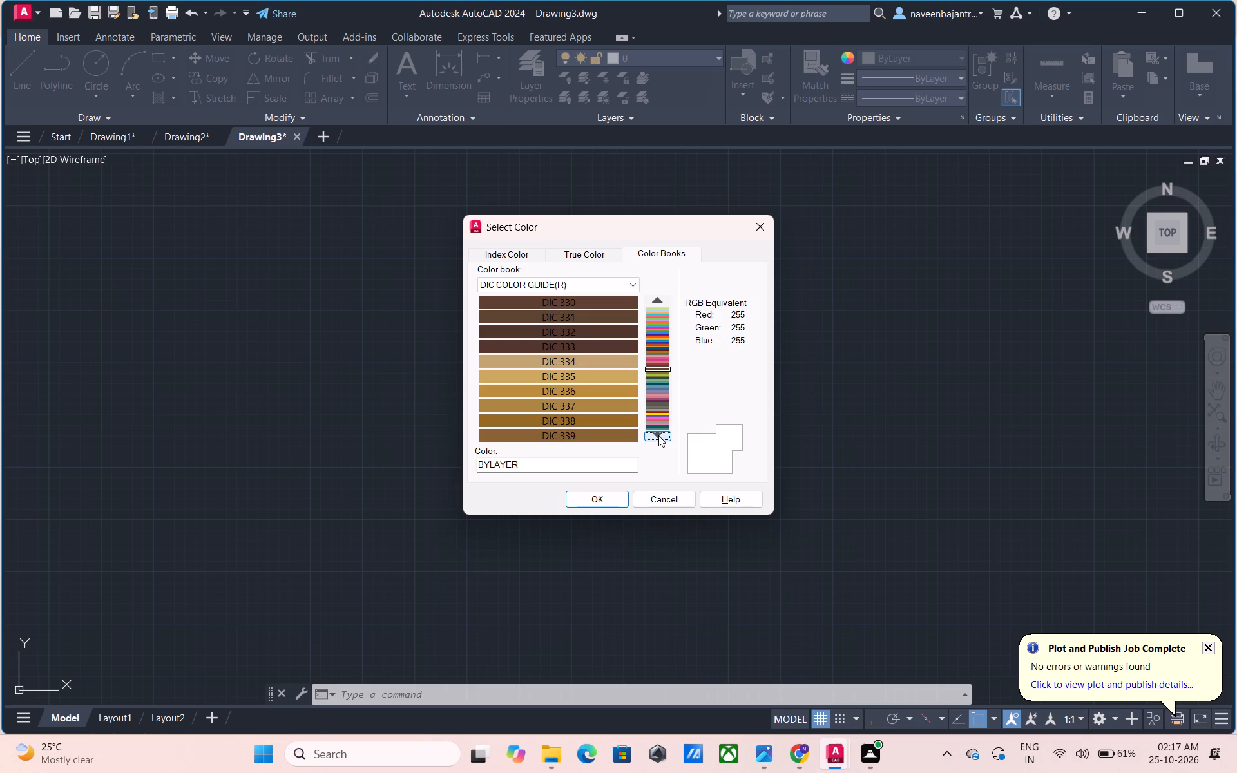
click(659, 435)
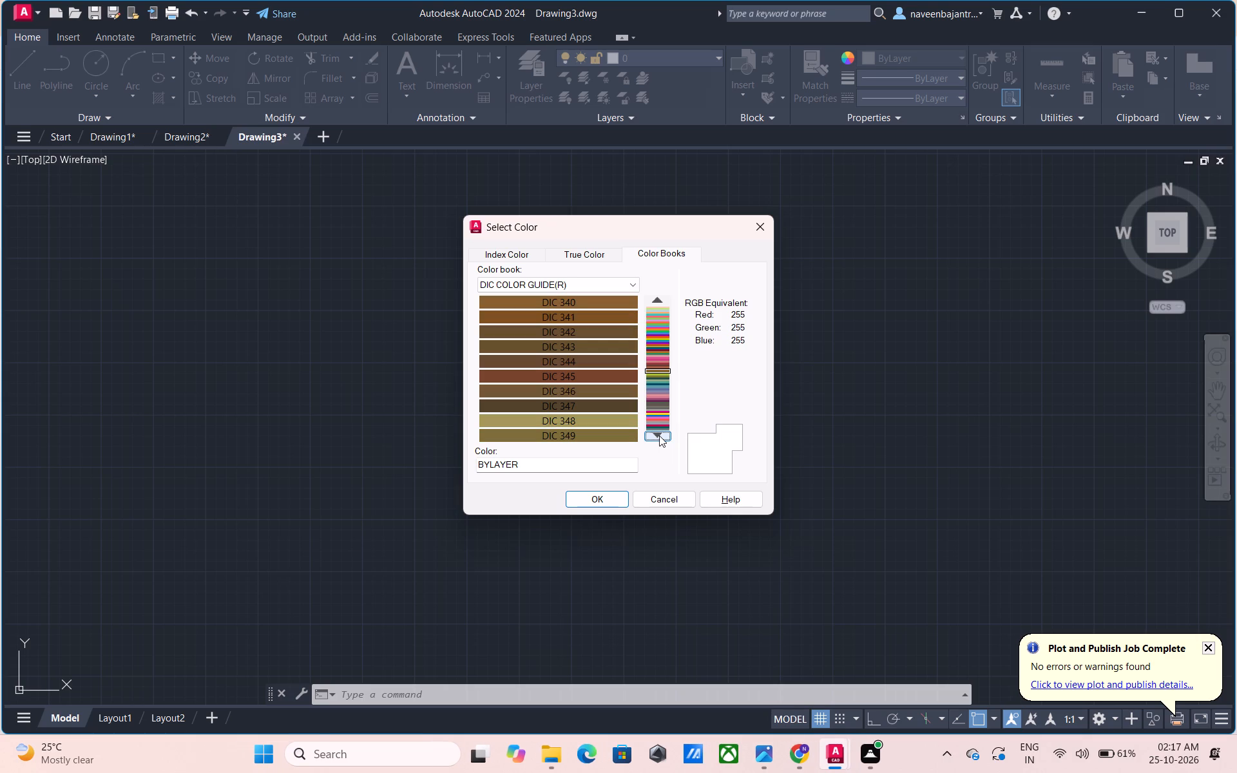
click(659, 435)
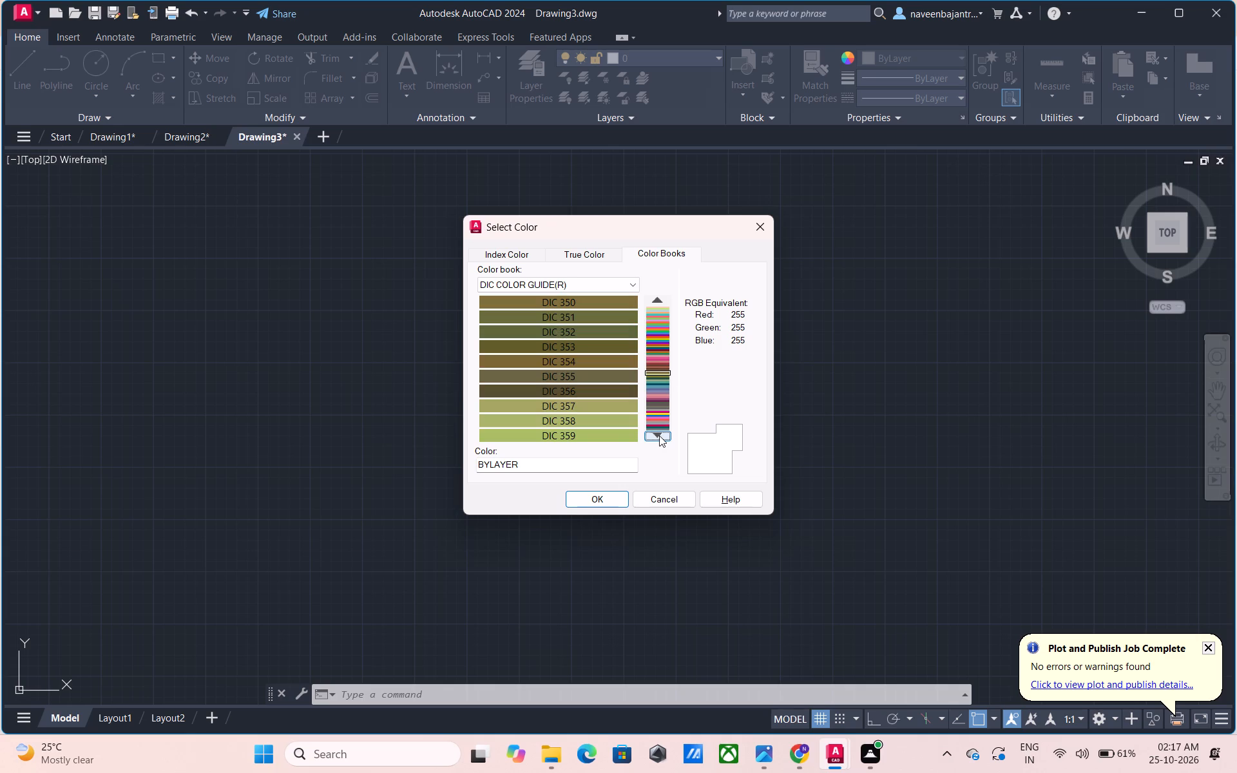
click(659, 435)
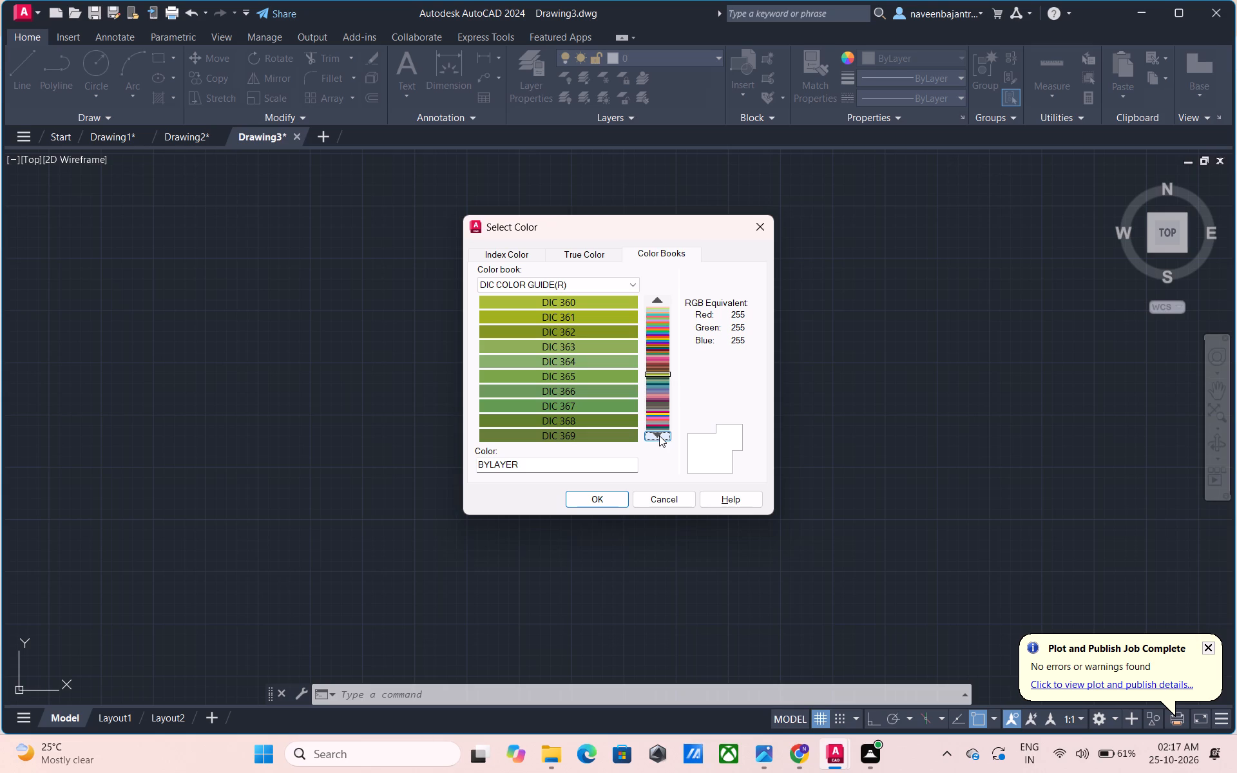
click(659, 435)
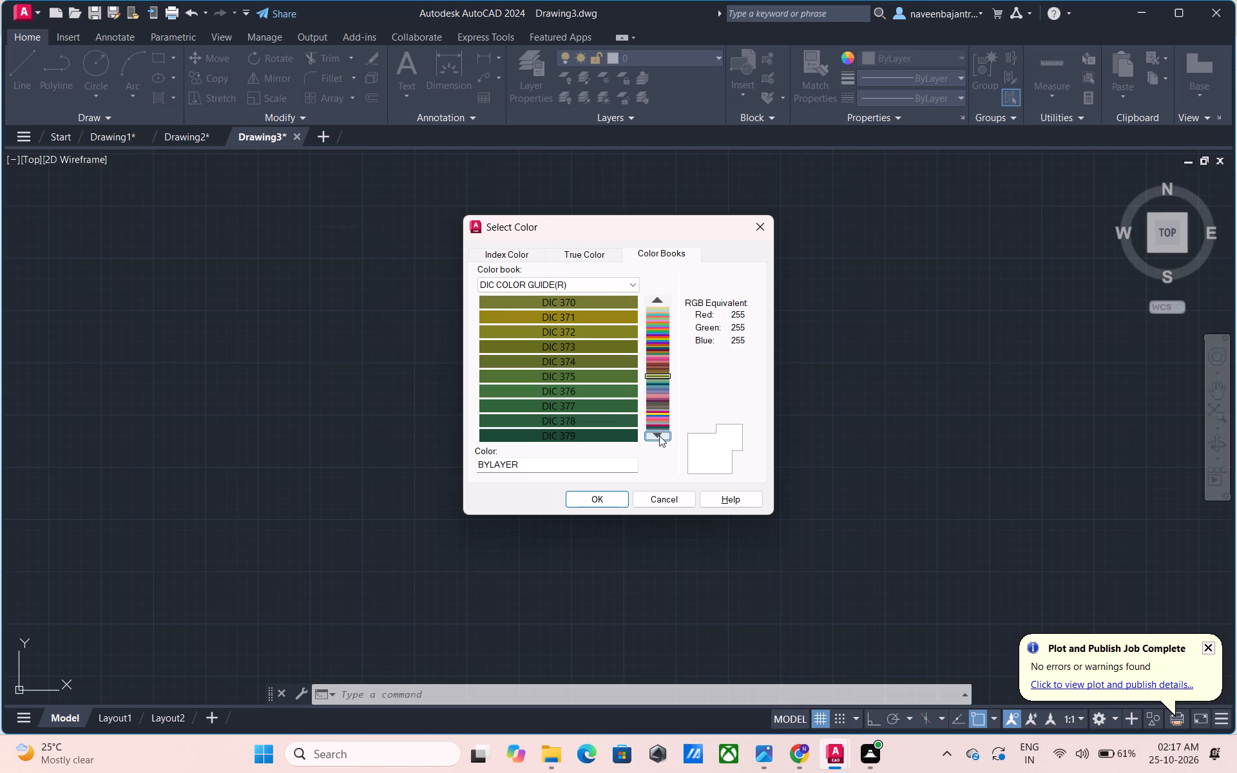
click(659, 435)
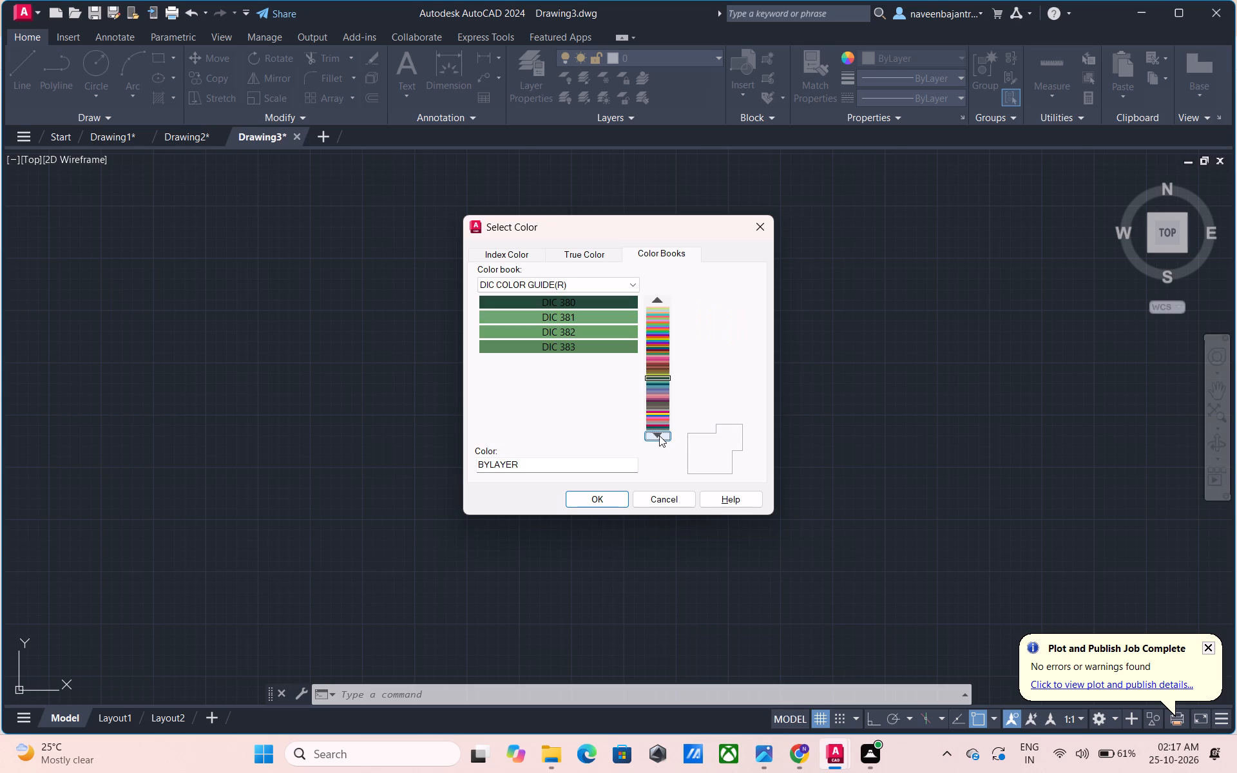
click(659, 435)
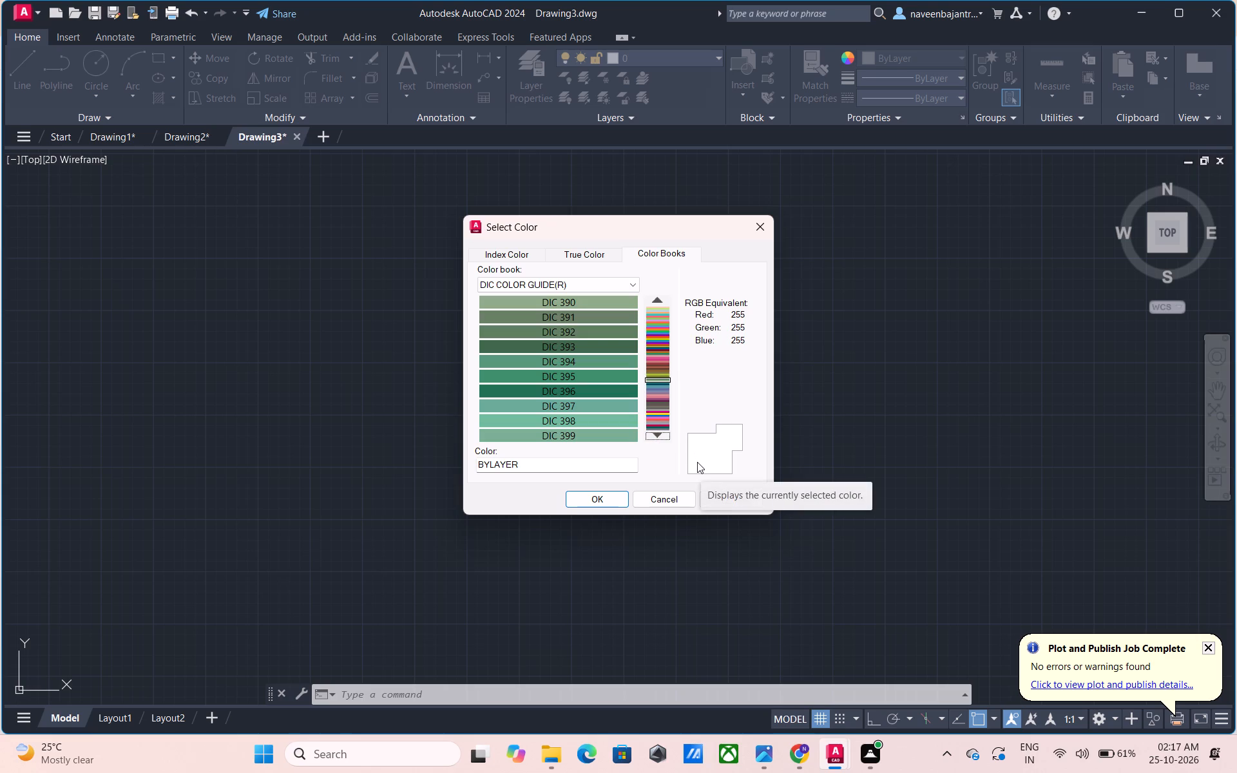
click(657, 437)
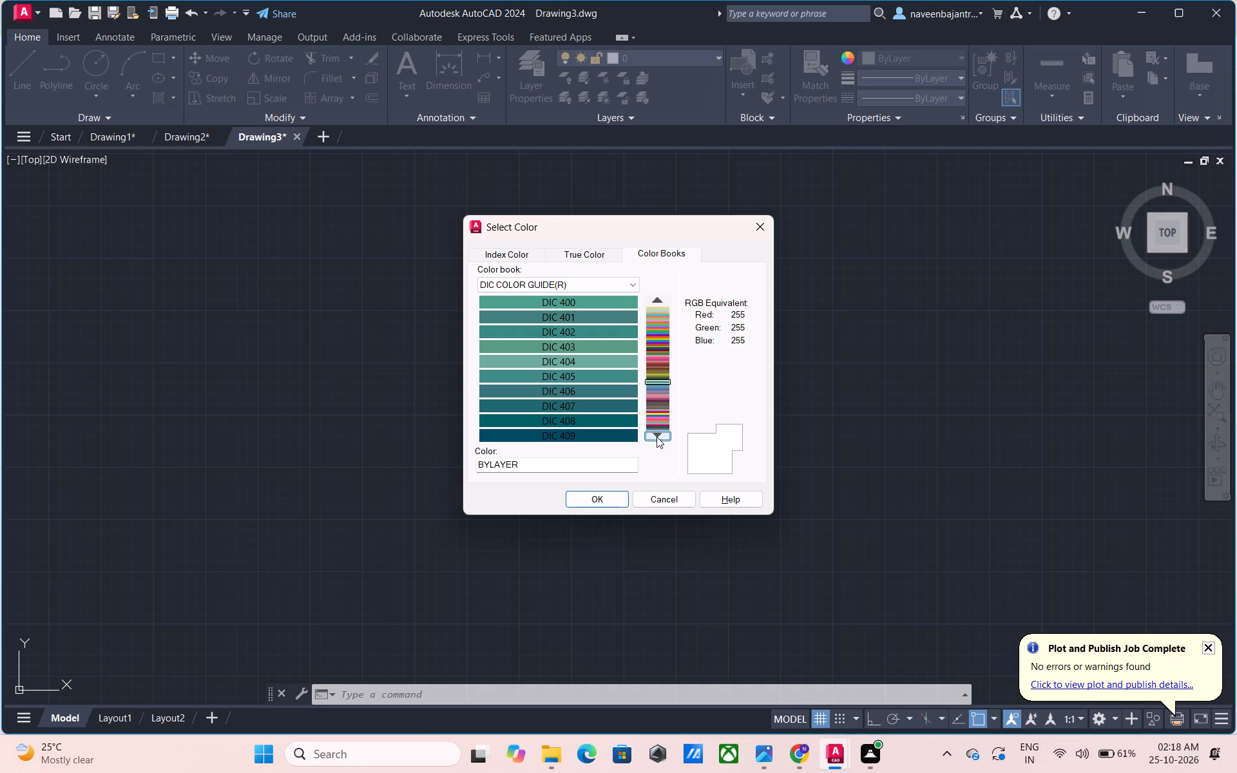
click(657, 437)
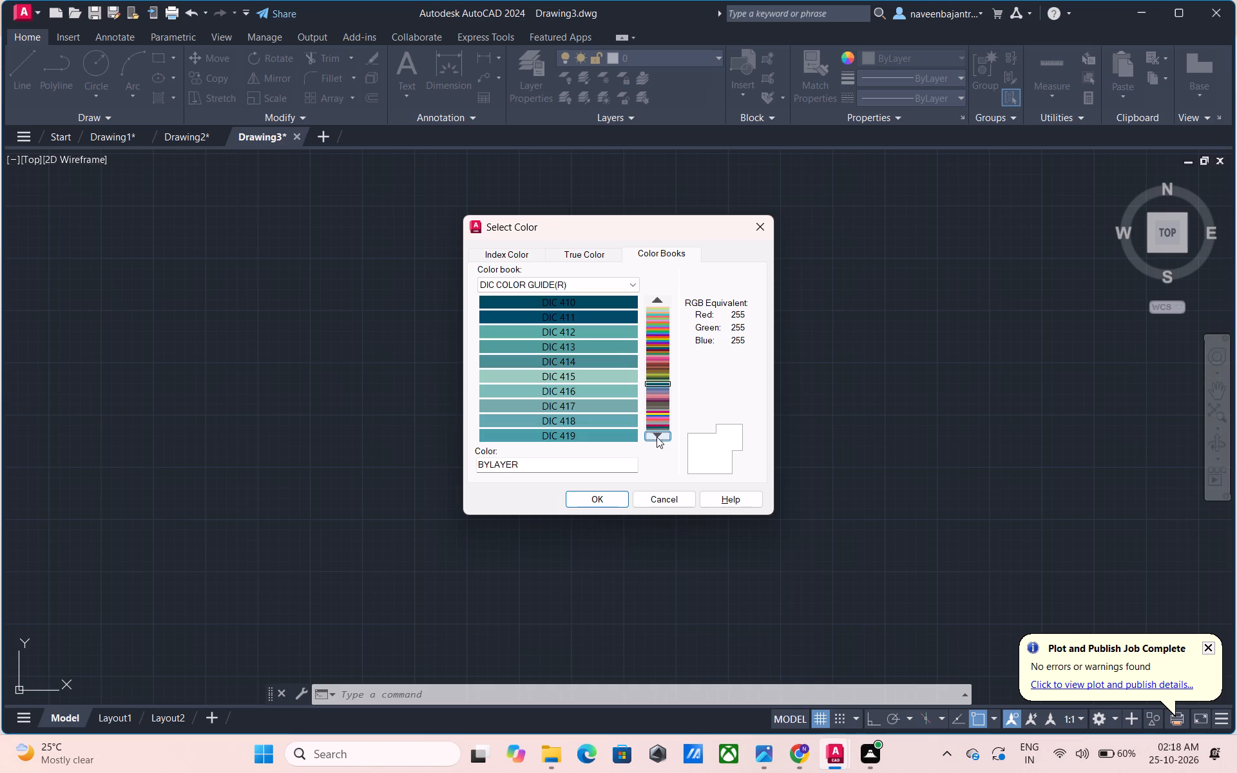
click(657, 437)
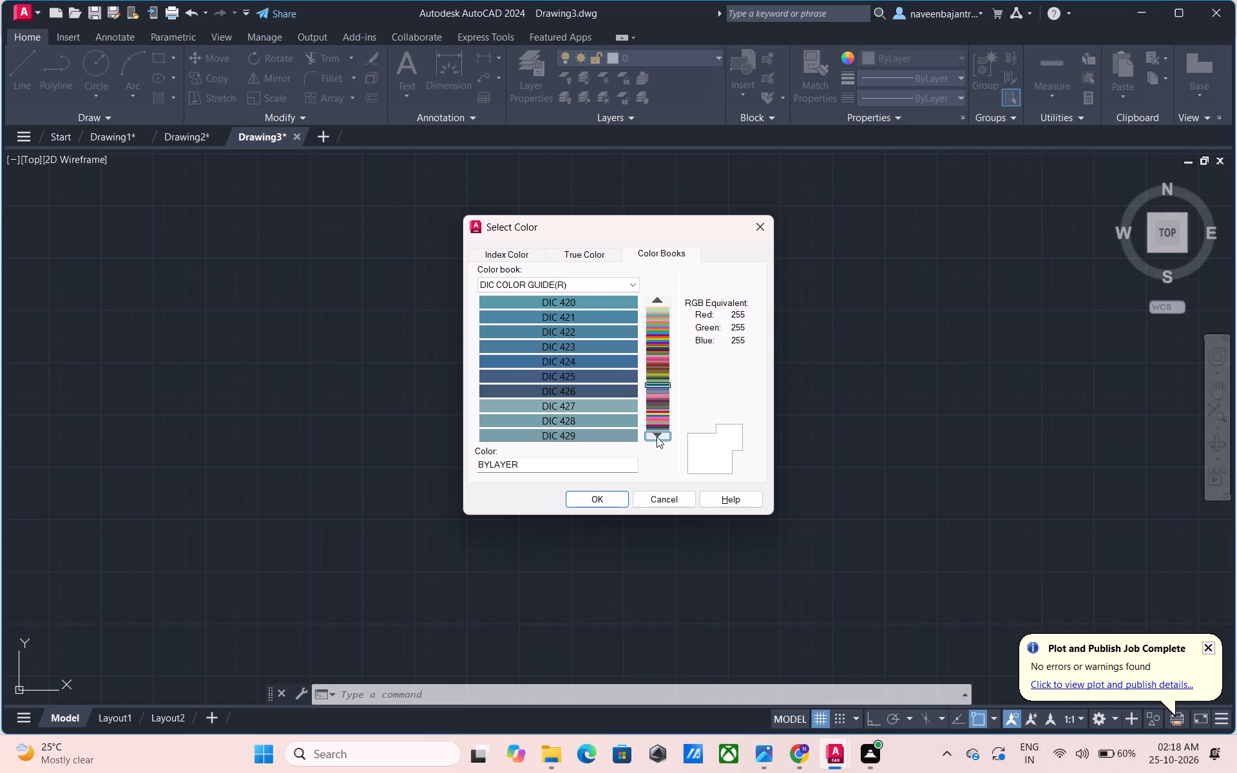
Examine the DIC COLOR GUIDE(R) colours from DIC 430 through the purples, pinks and greys up to DIC 548.
click(657, 437)
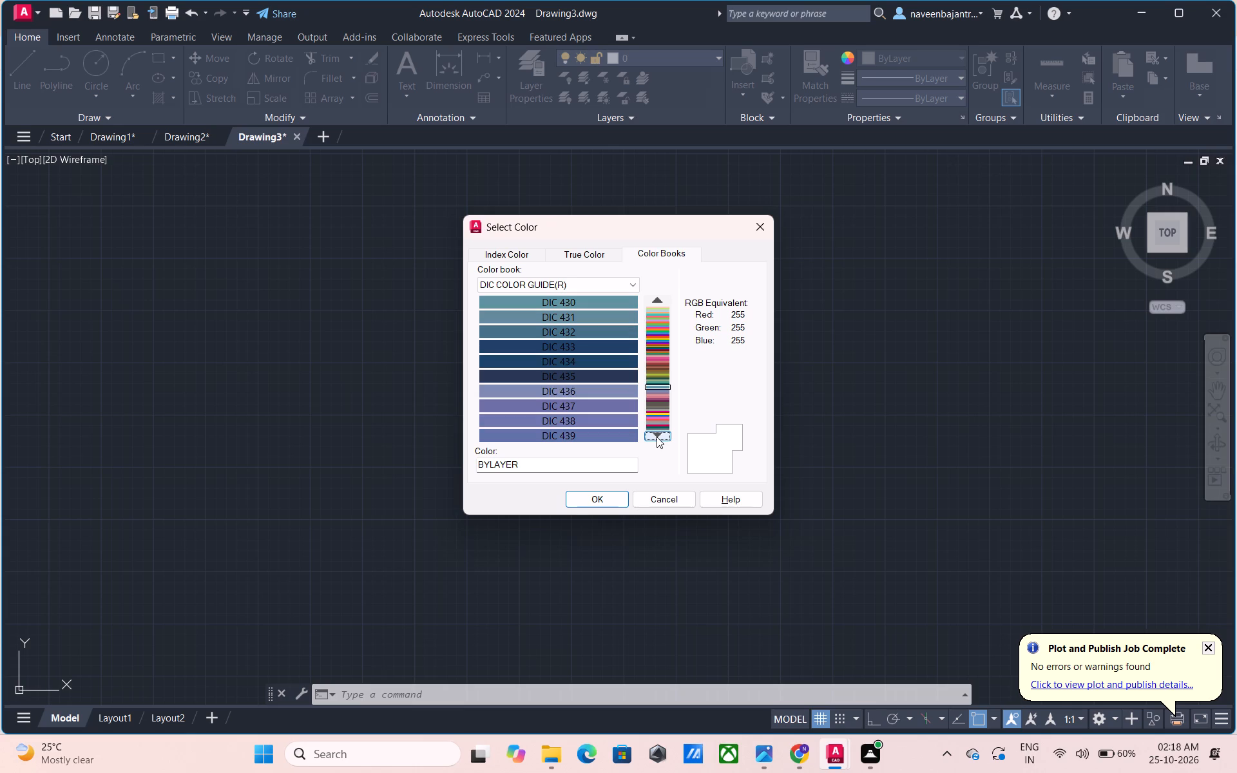
click(657, 437)
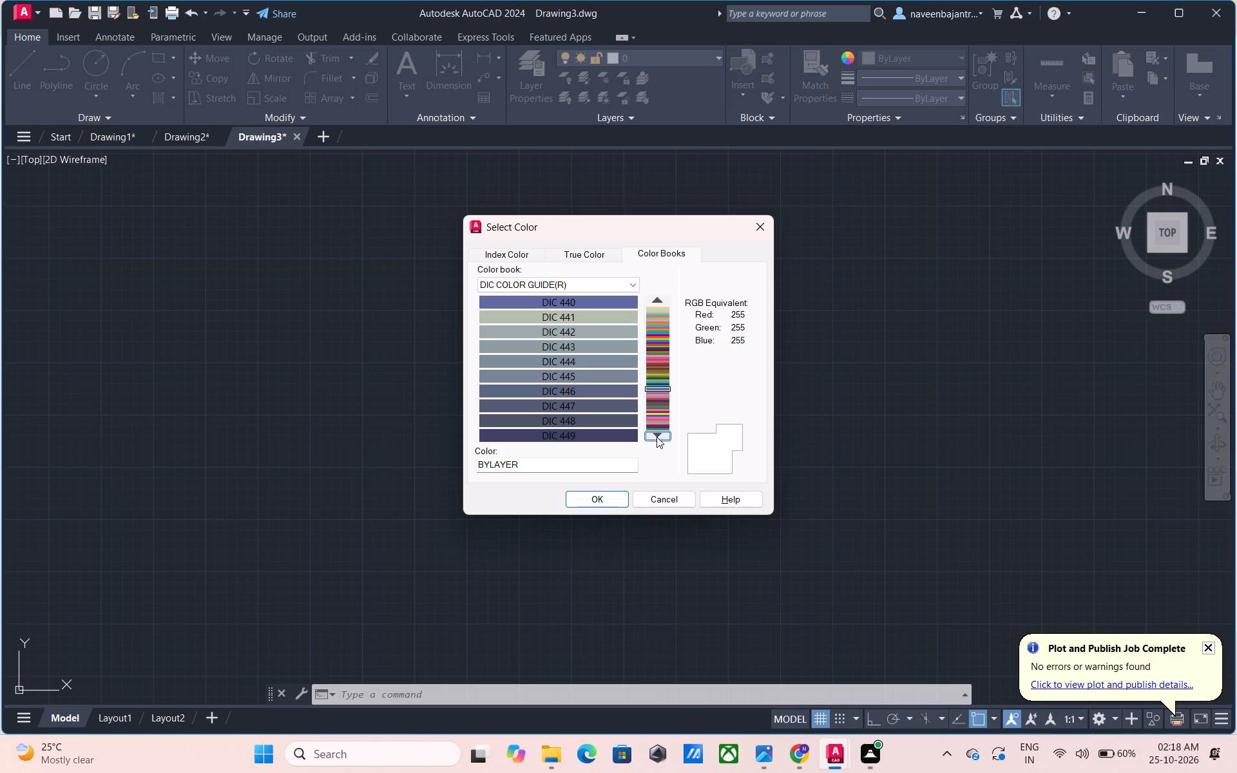
click(657, 437)
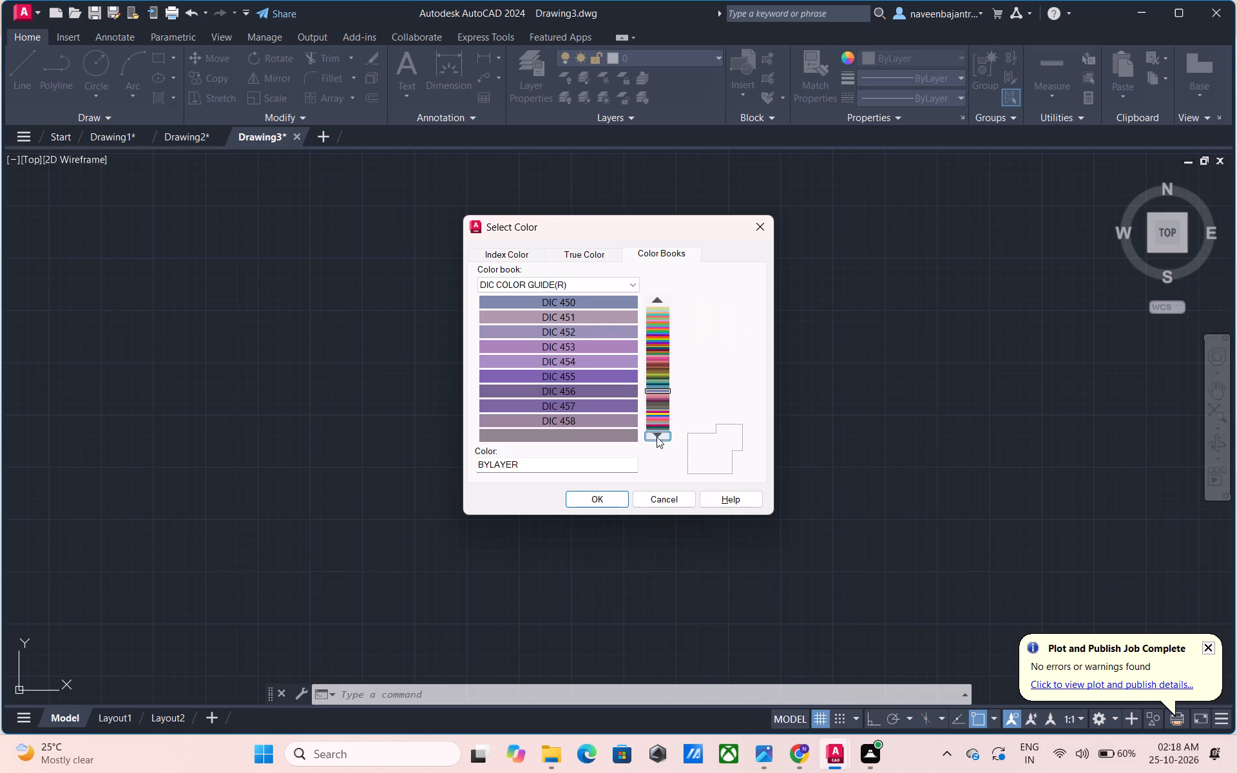
click(657, 437)
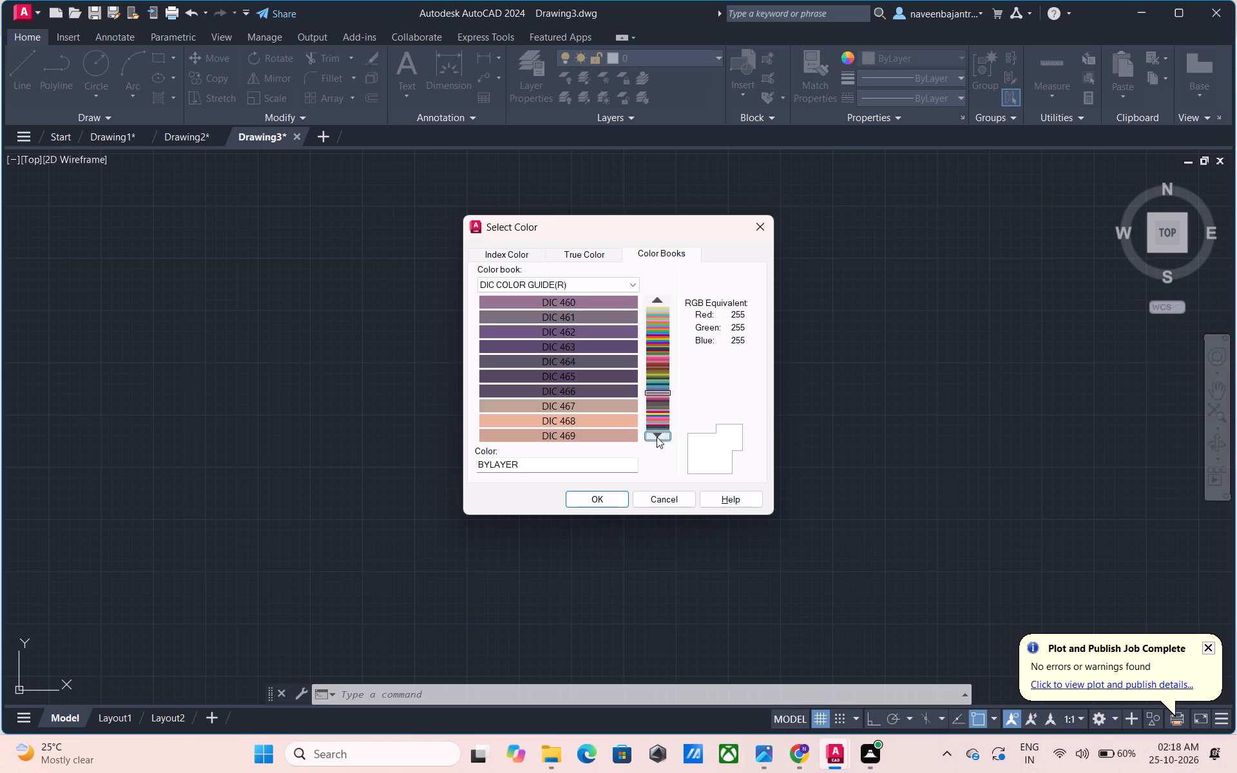
click(657, 437)
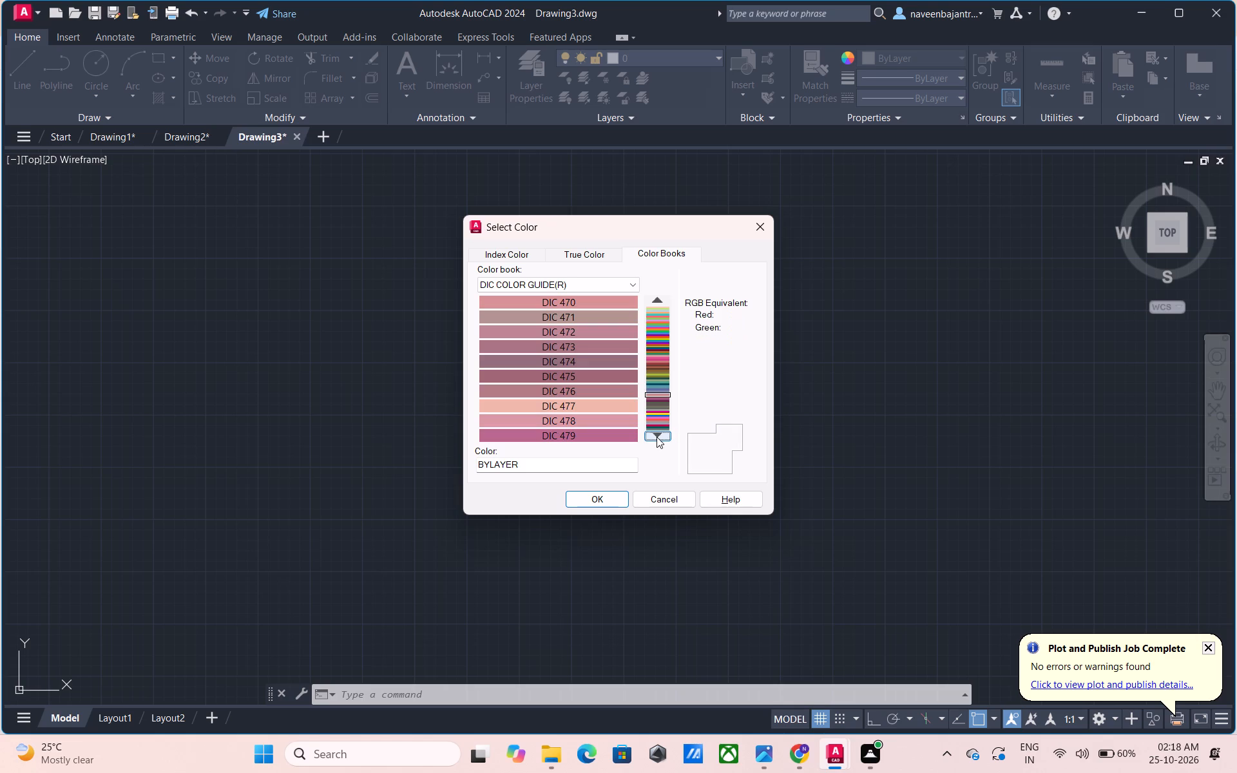
click(657, 437)
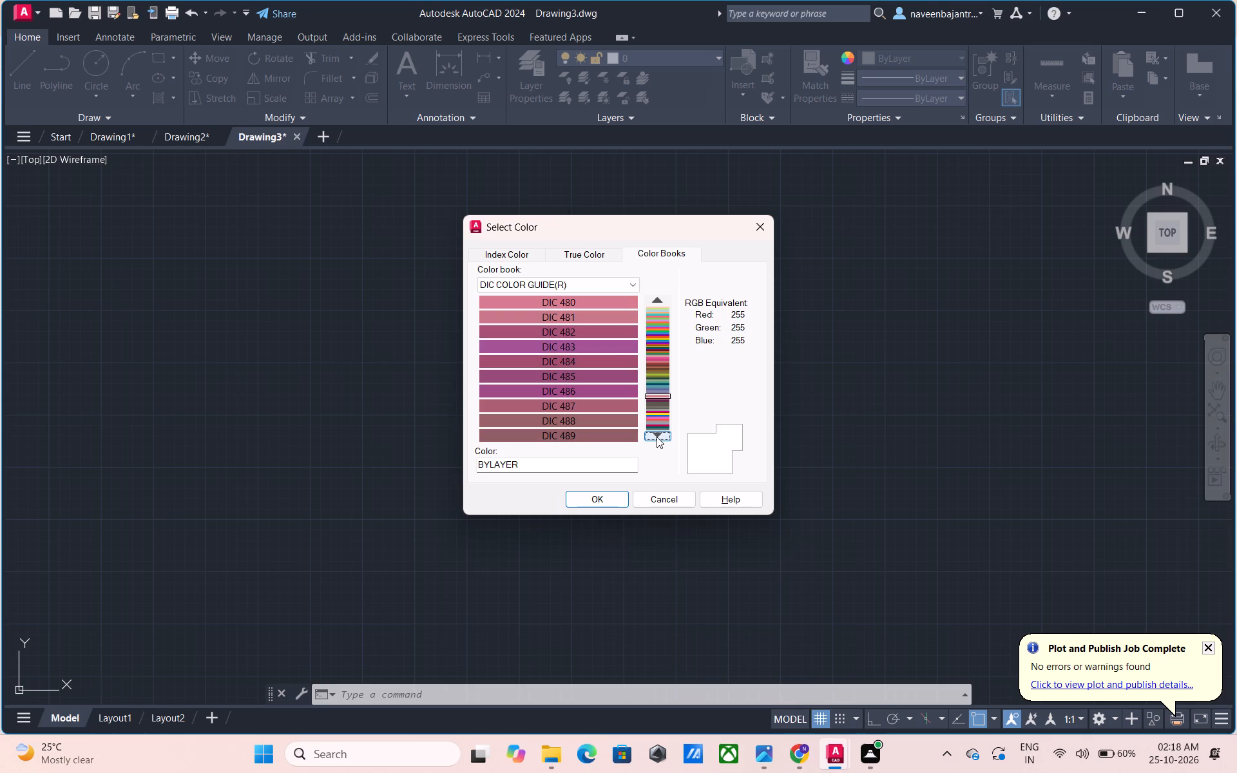
click(657, 437)
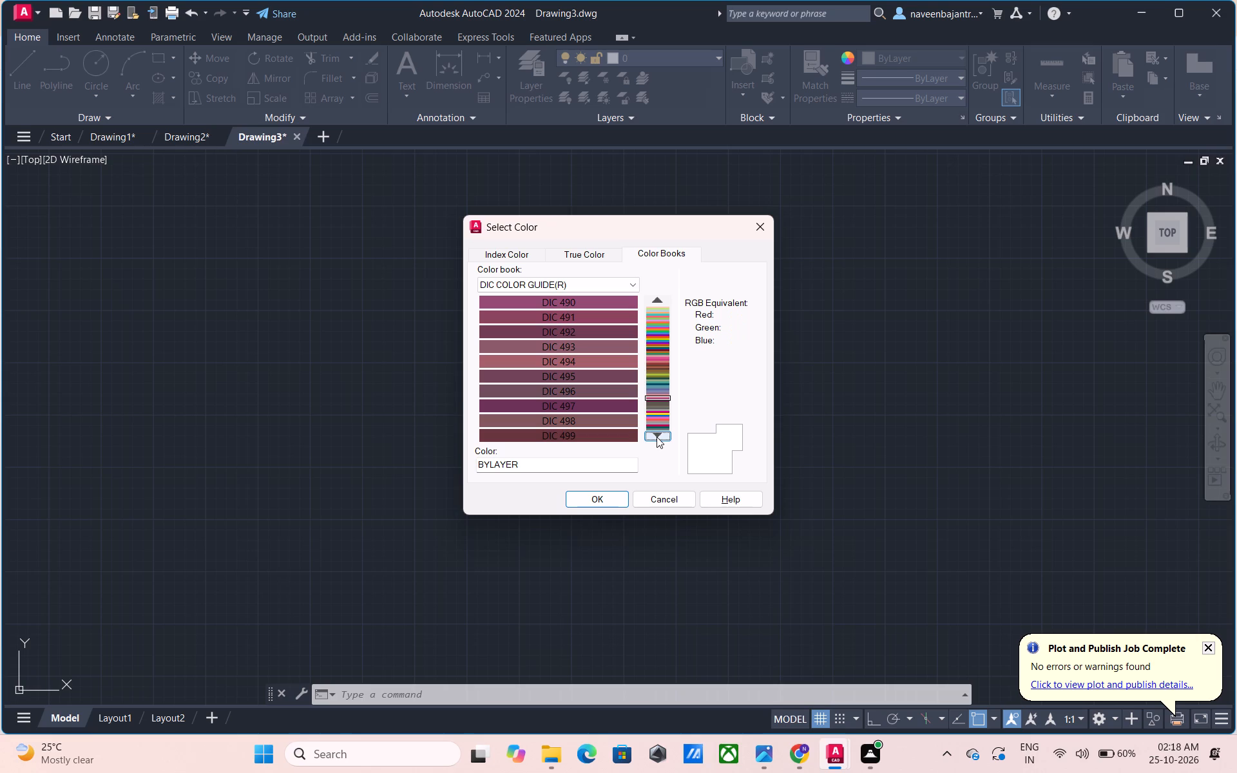
click(657, 437)
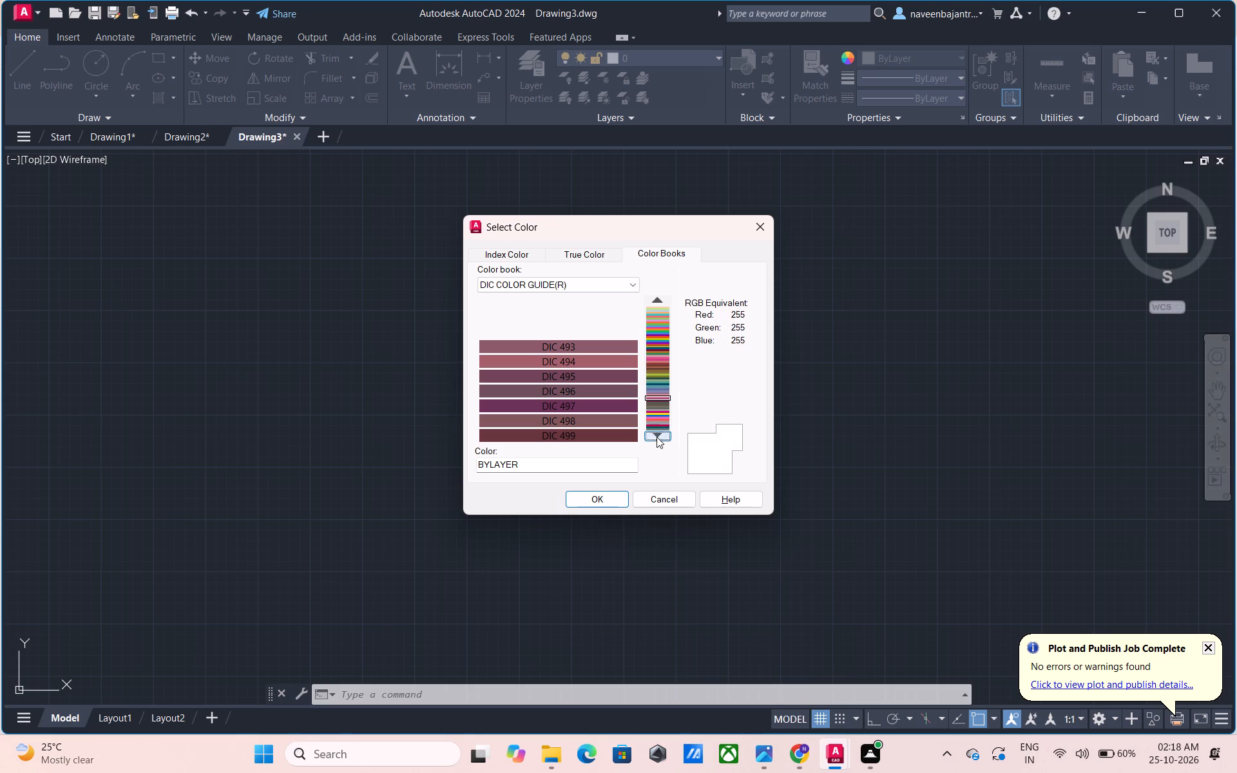
click(657, 437)
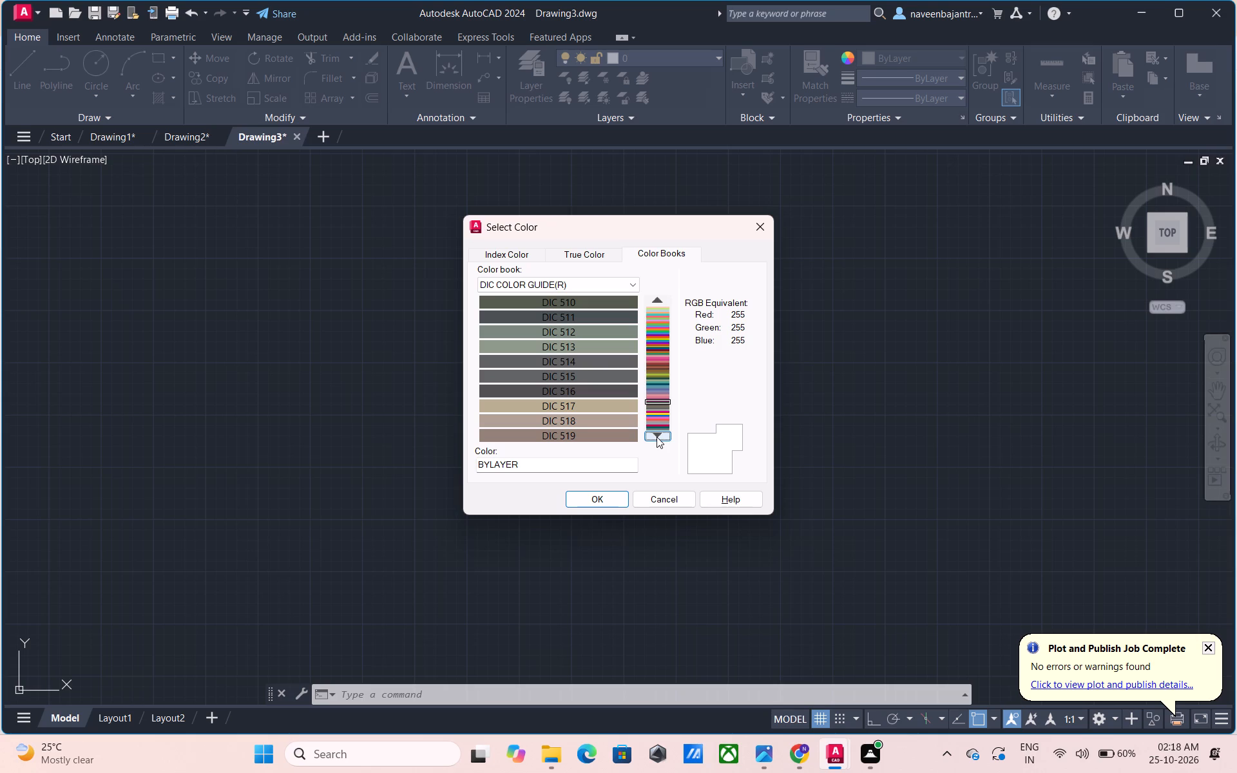
click(657, 437)
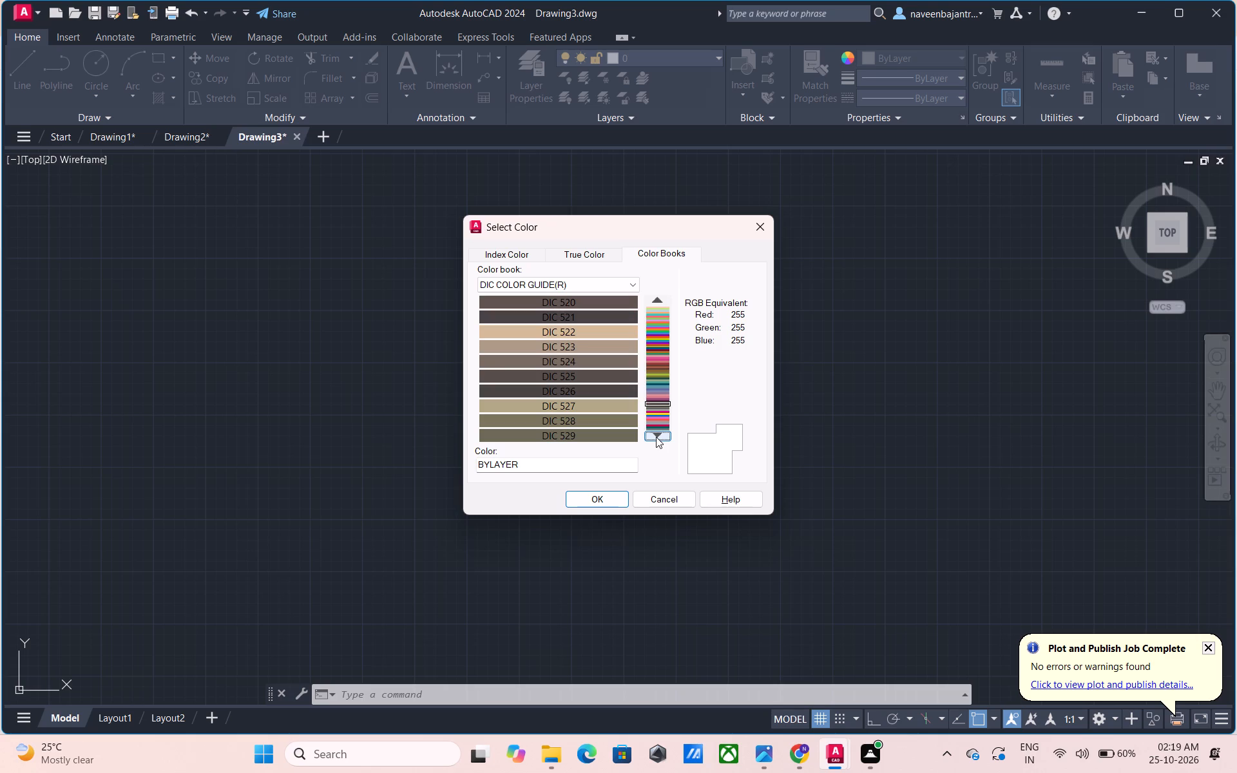
click(657, 437)
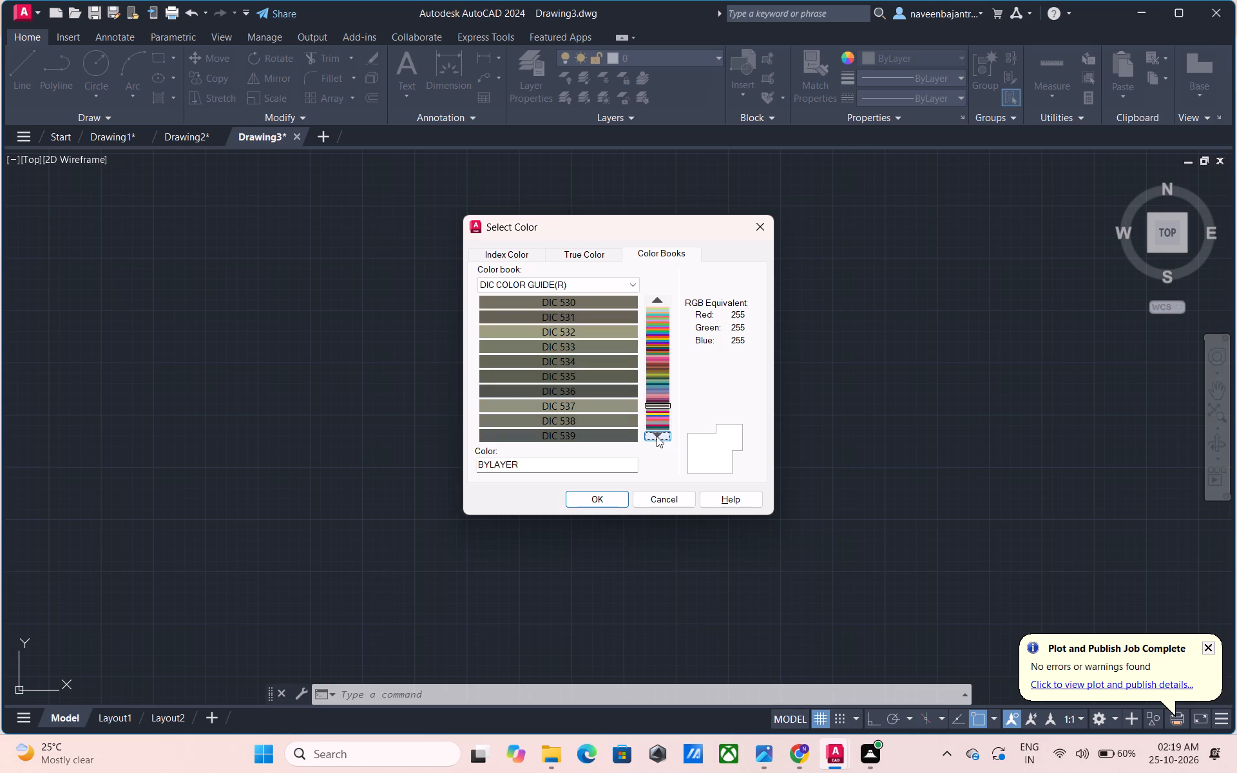
click(651, 437)
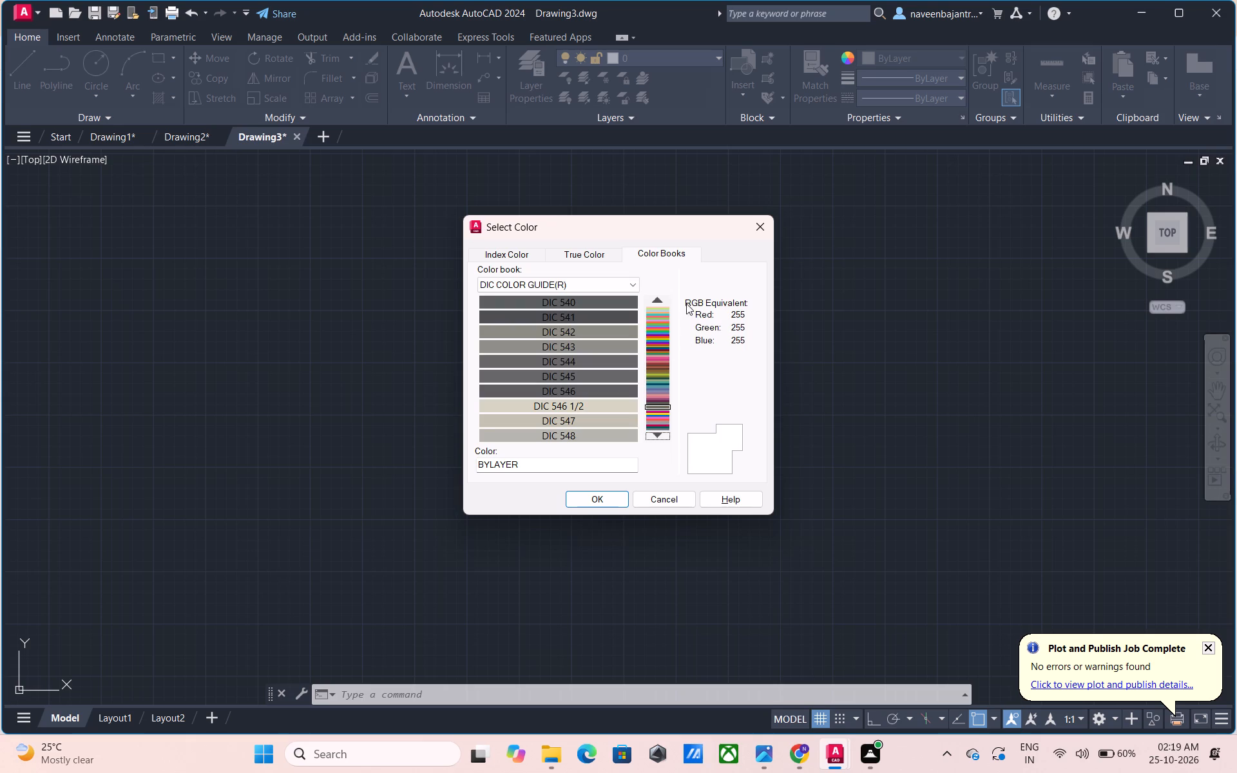
Re-examine the DIC COLOR GUIDE(R) colours in reverse, from DIC 539 through the greys, pinks and purples back to DIC 440.
click(667, 301)
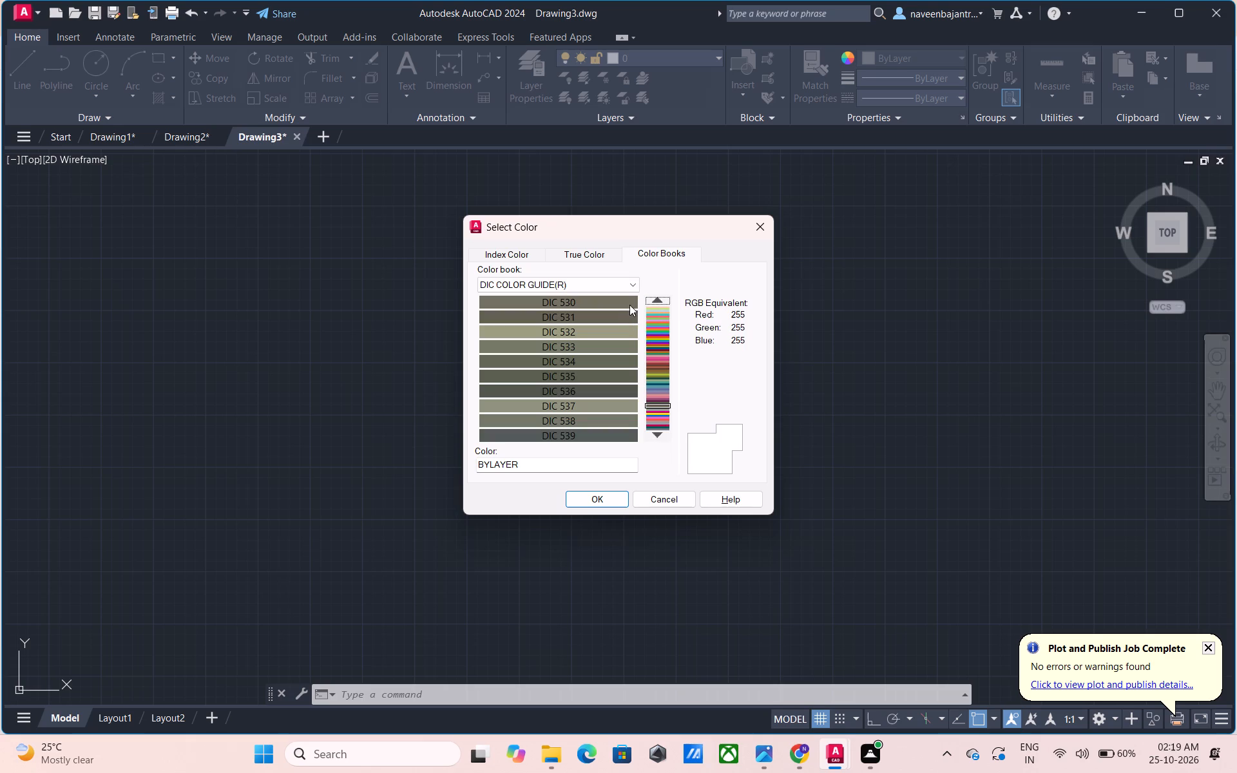
click(649, 299)
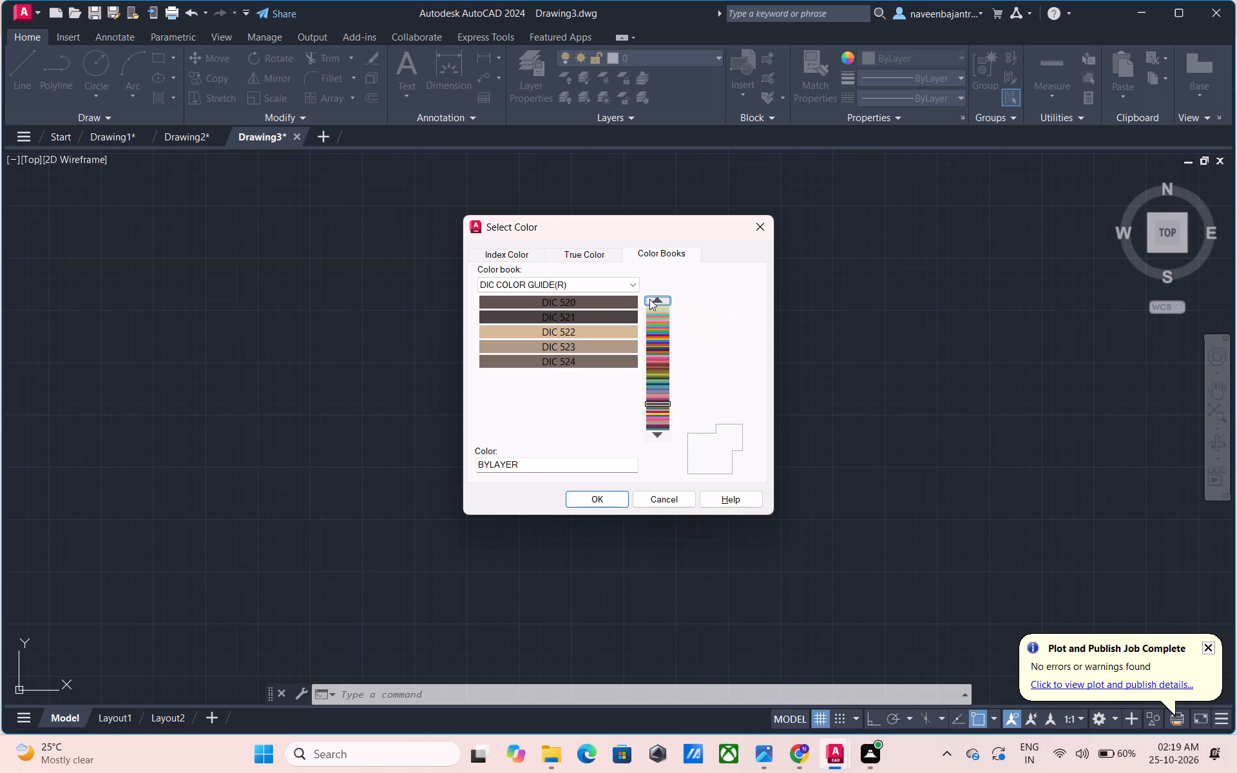
click(649, 299)
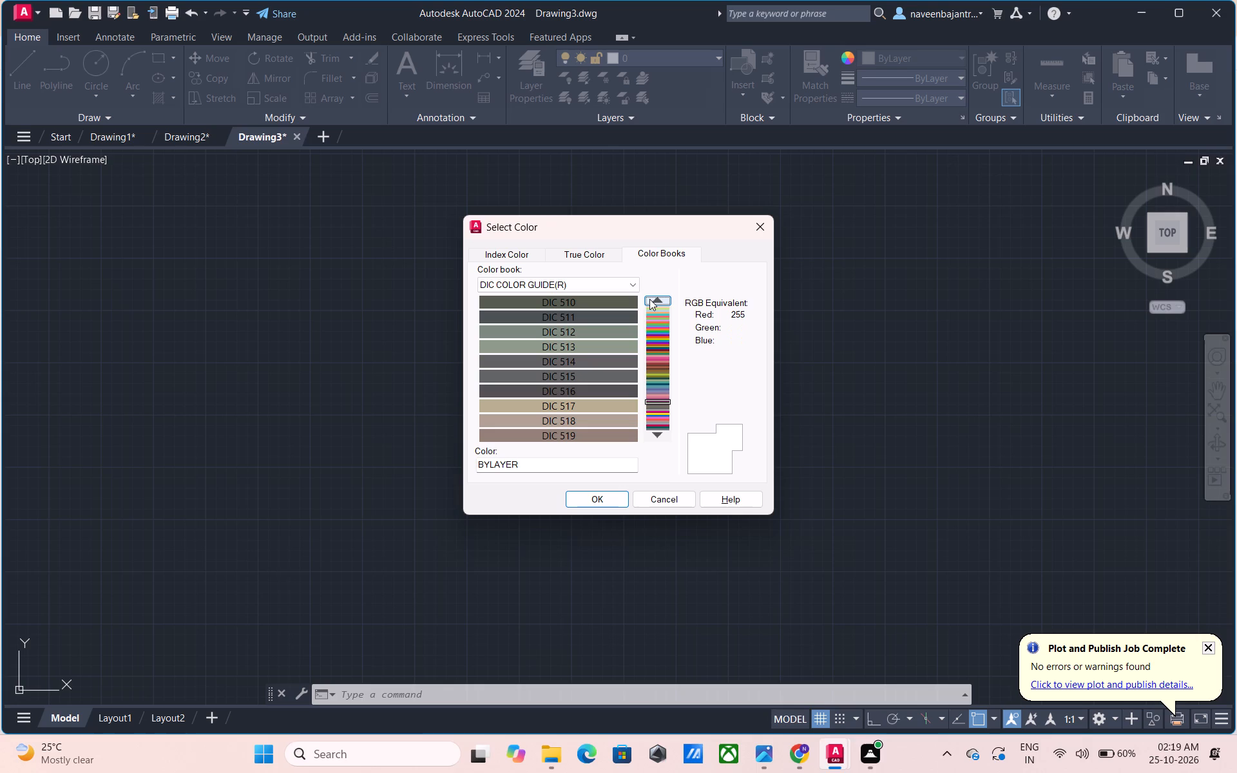
click(650, 299)
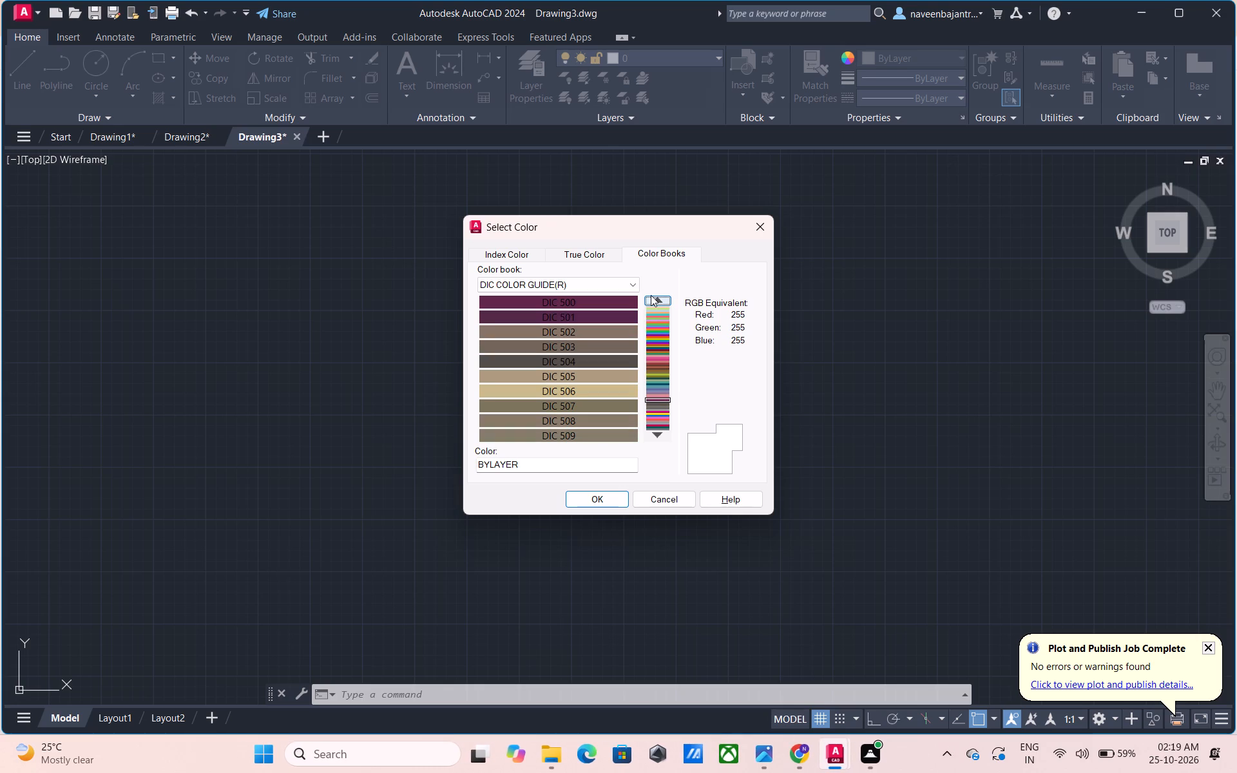
click(653, 297)
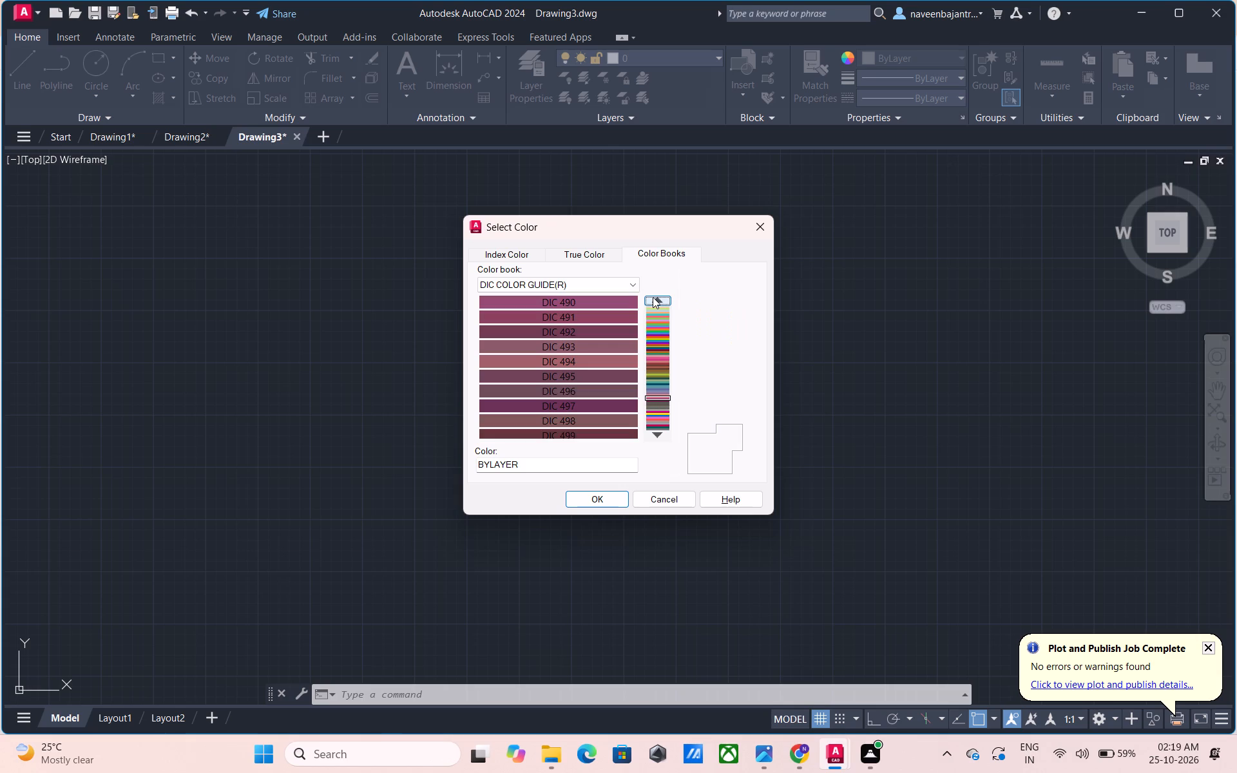
click(653, 297)
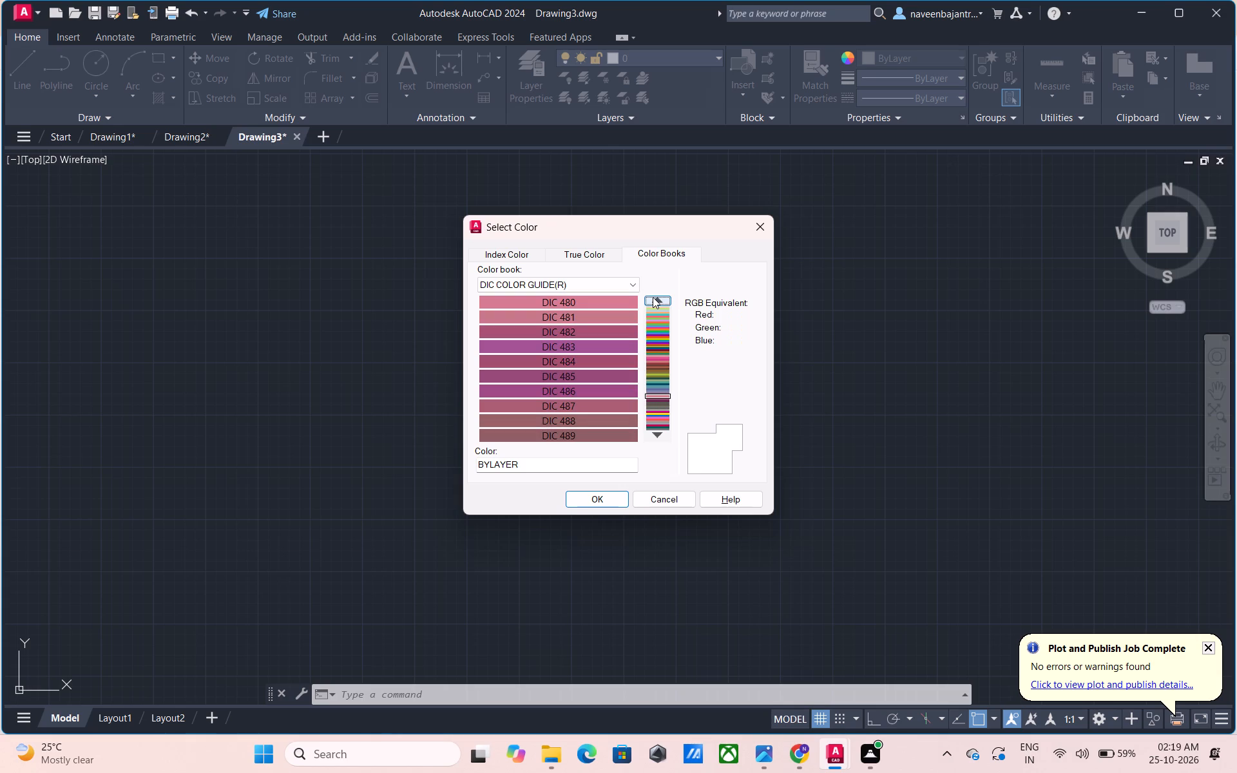
click(653, 297)
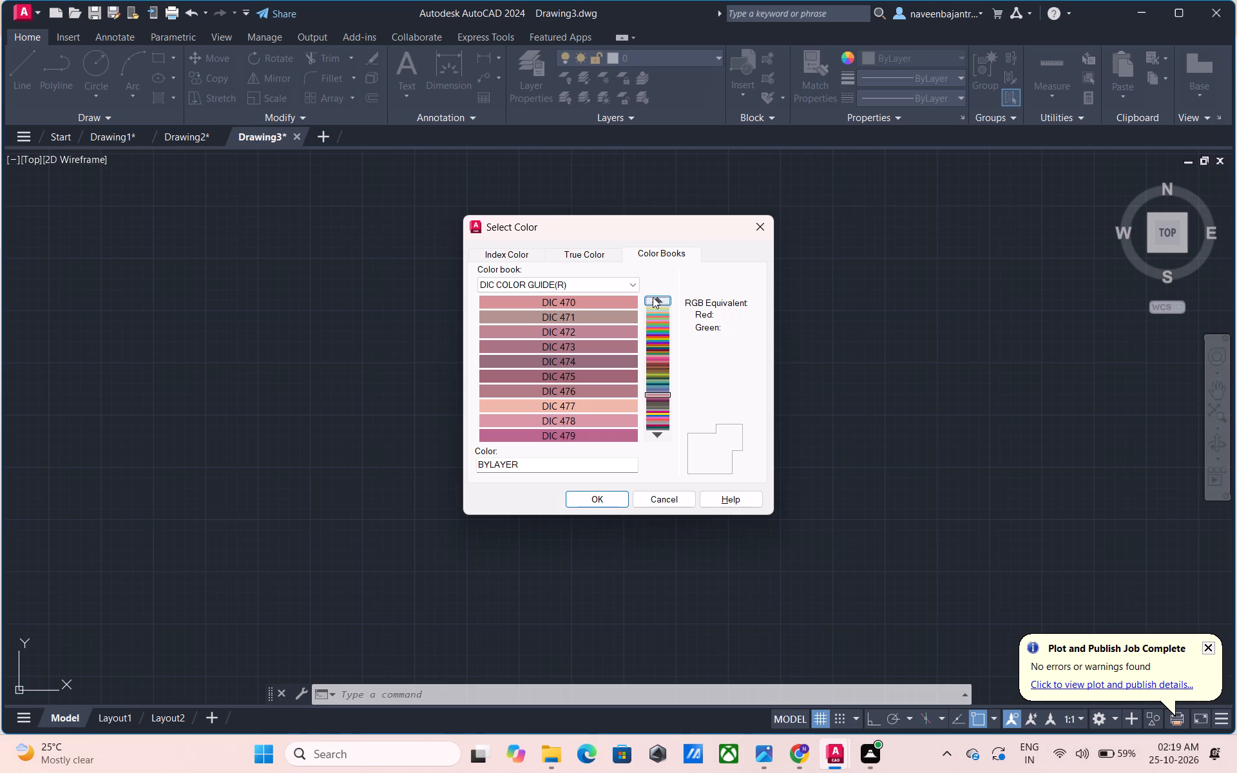
click(653, 297)
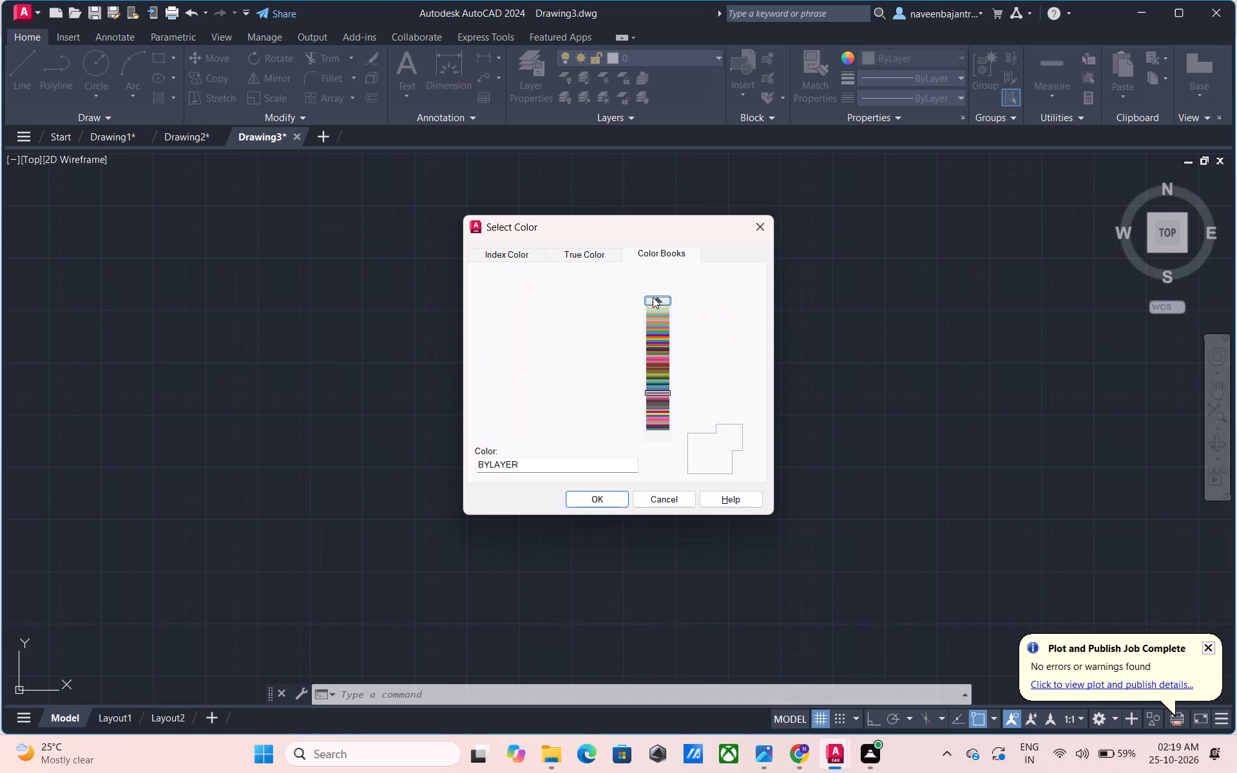
click(653, 297)
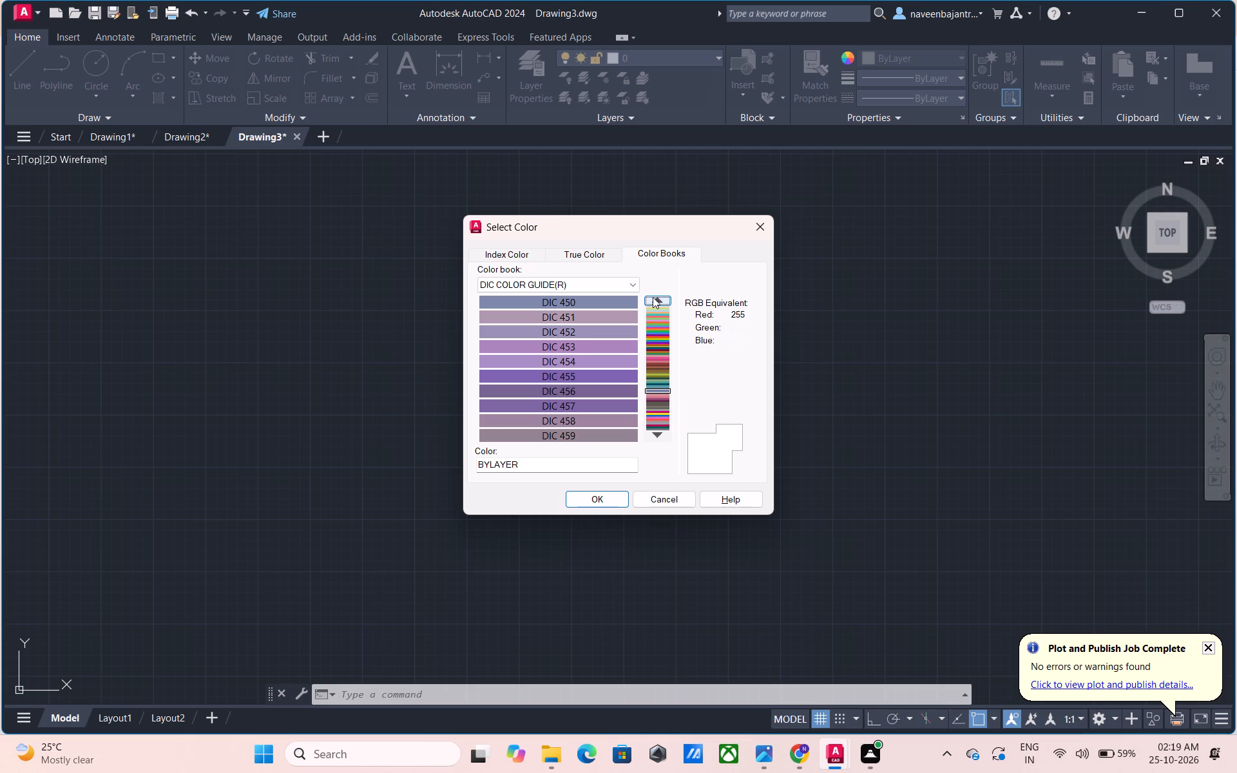
click(653, 297)
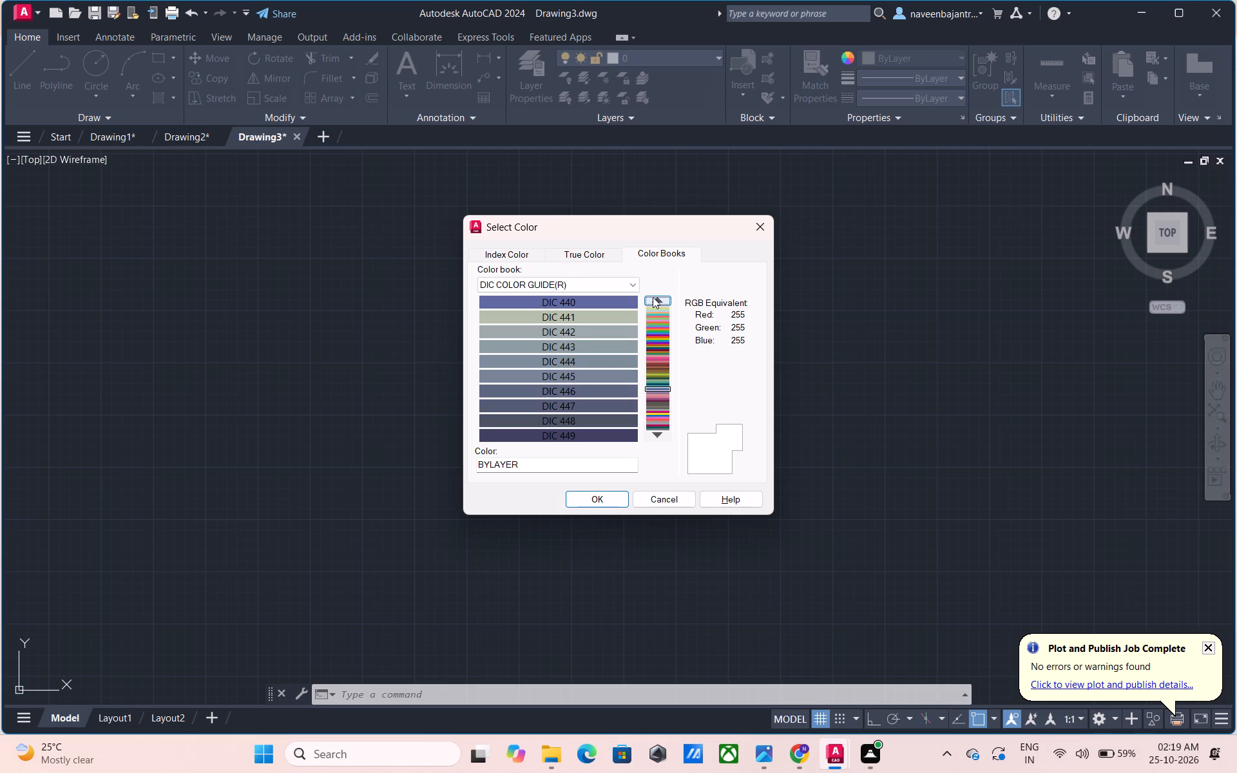
Continue back through the DIC COLOR GUIDE(R) colours, examining those below DIC 440, from the teals, greens and olives to the browns at DIC 310.
click(653, 297)
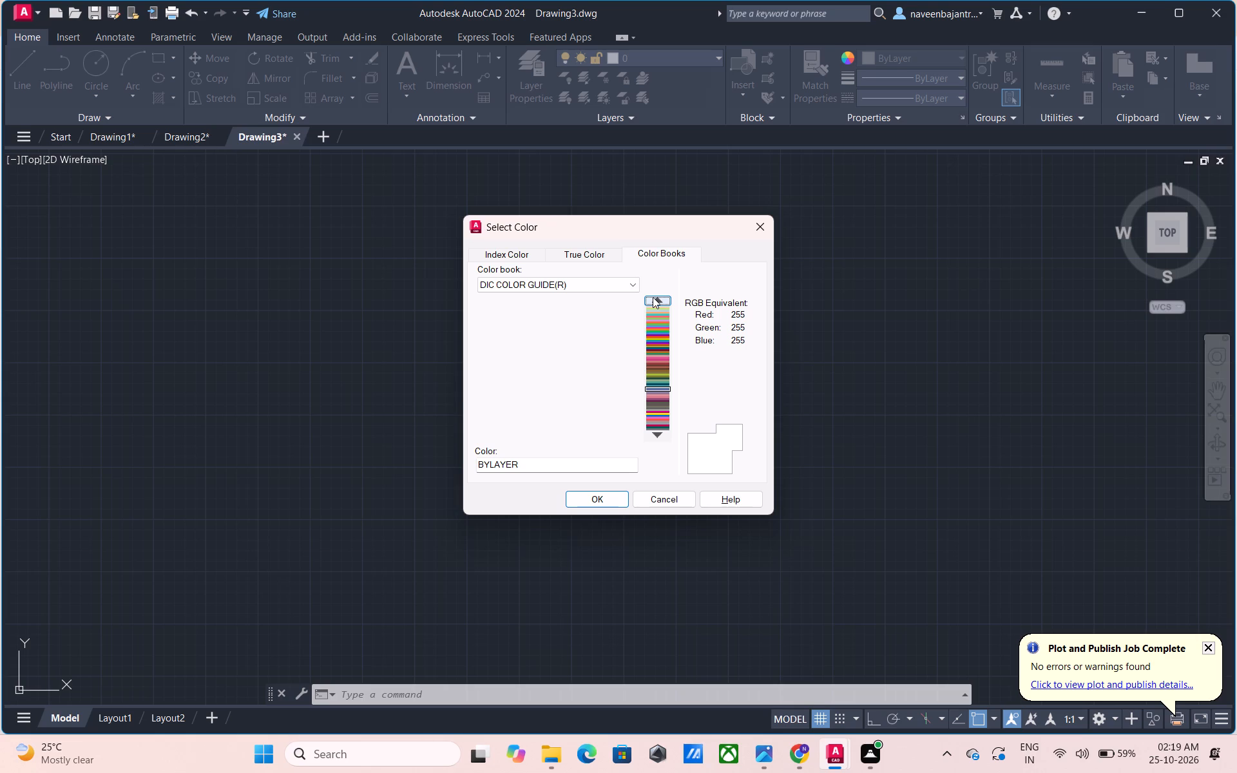
click(653, 297)
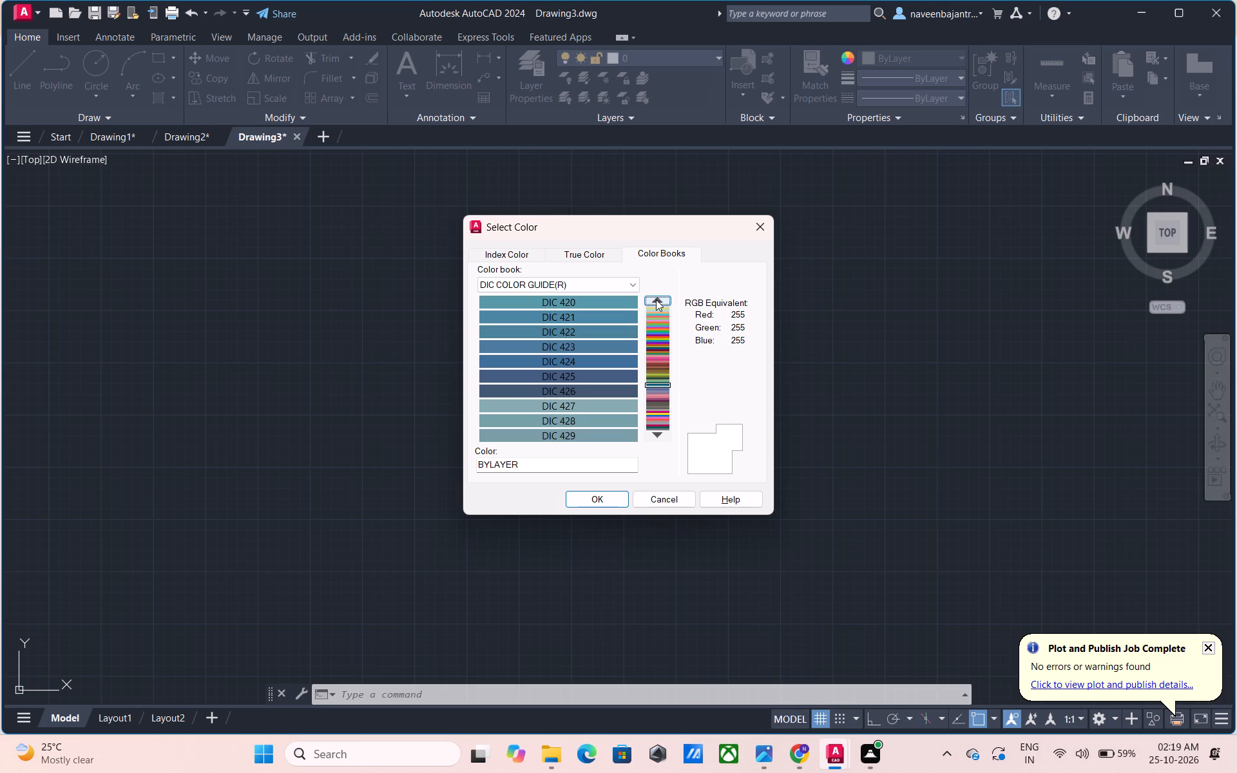
click(656, 300)
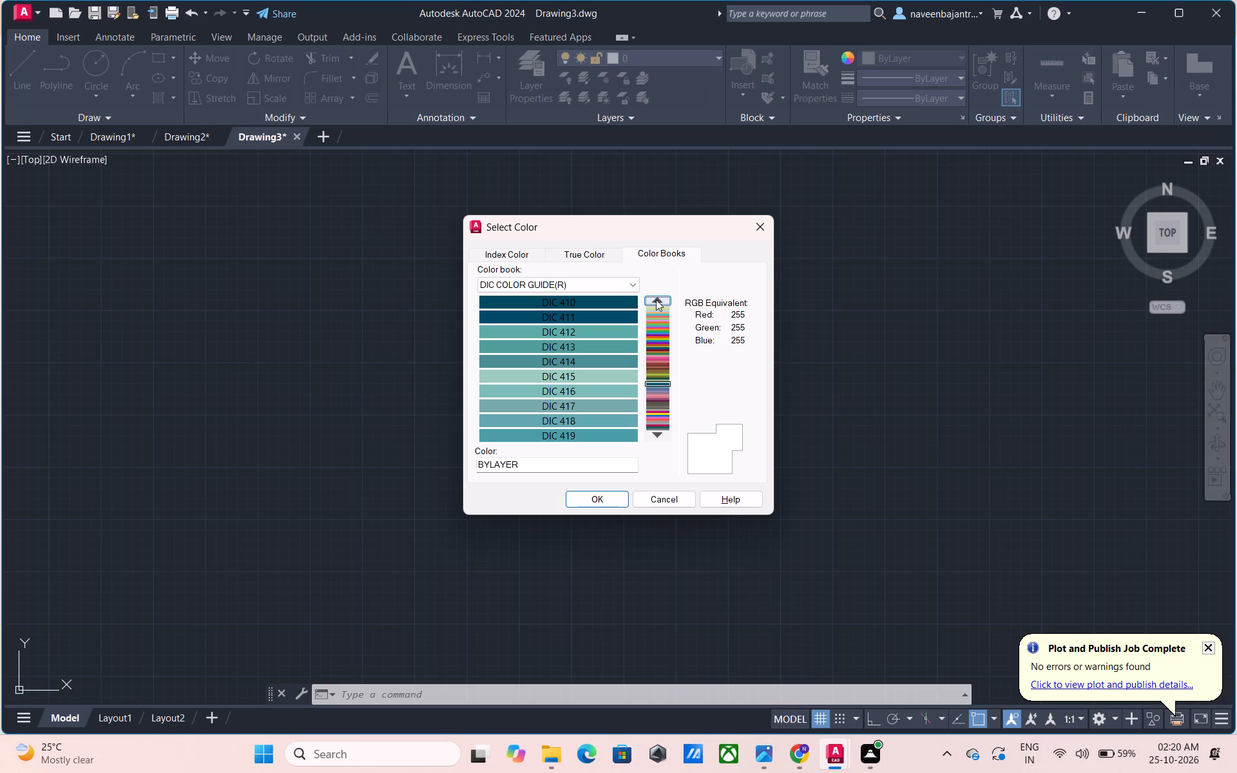
click(656, 300)
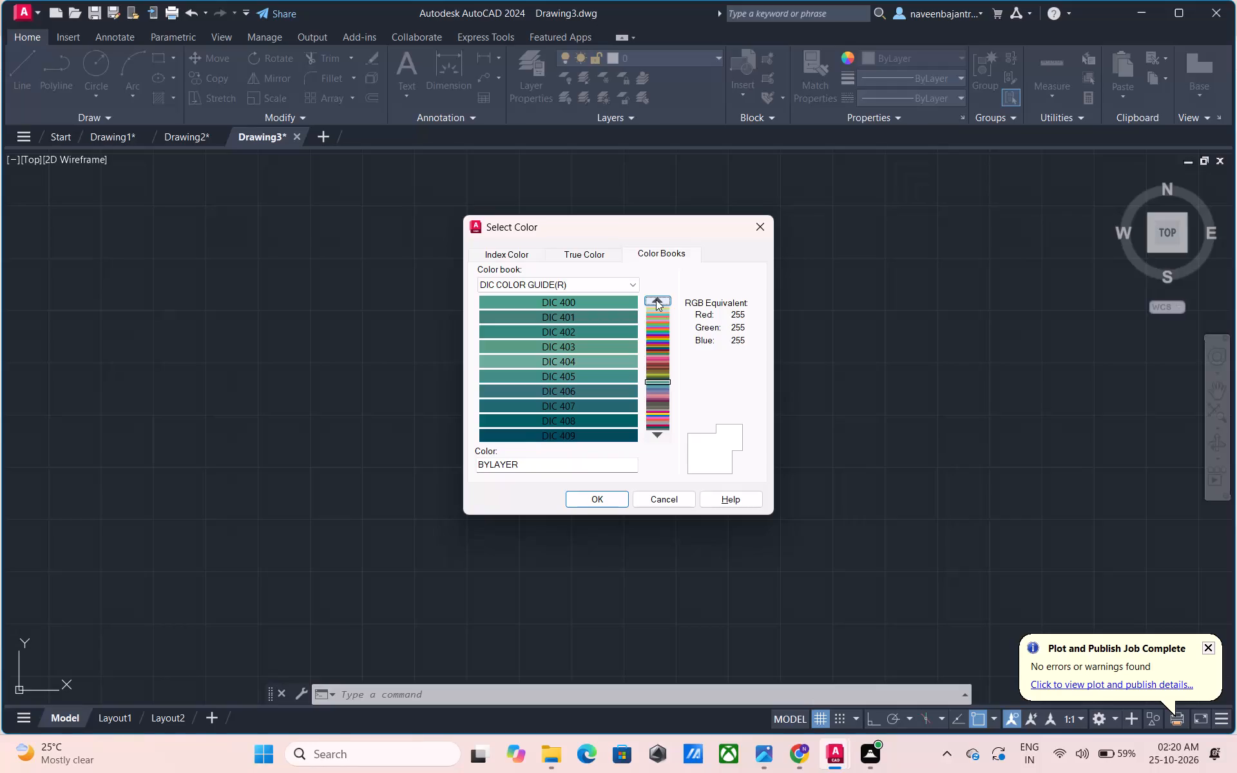
click(656, 300)
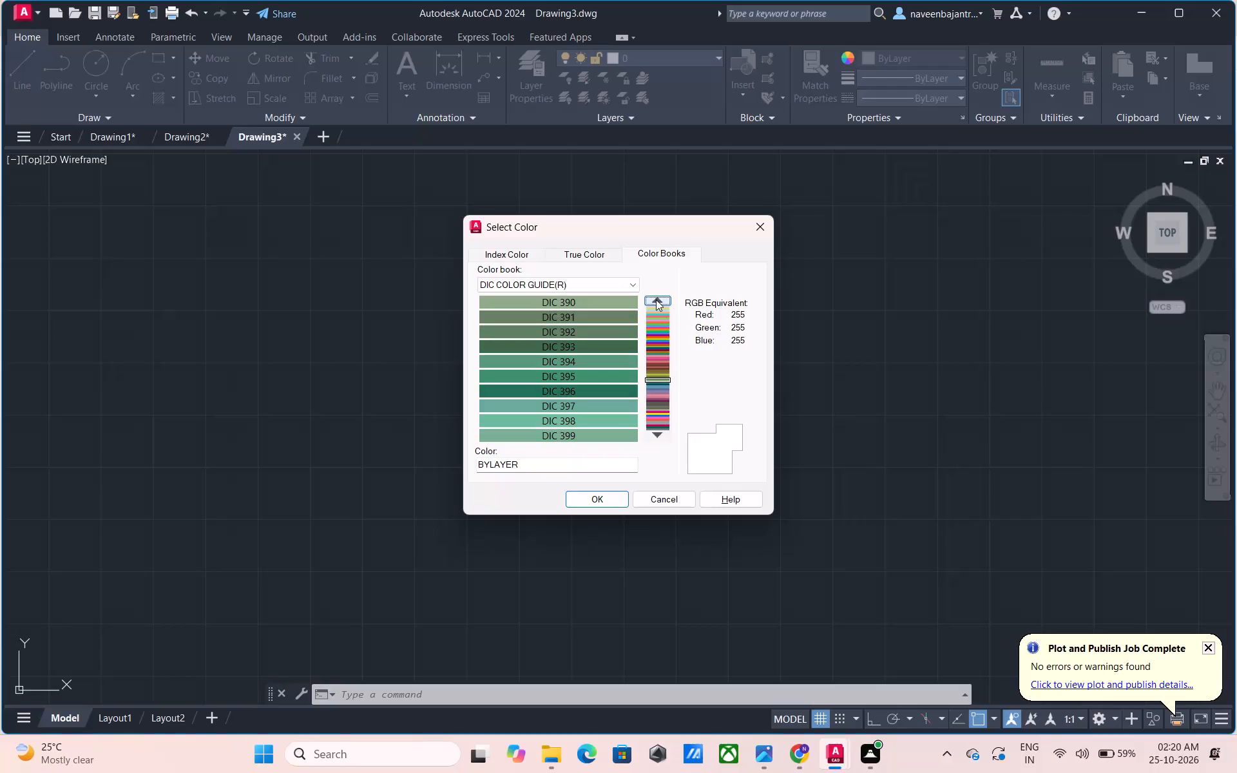
click(656, 300)
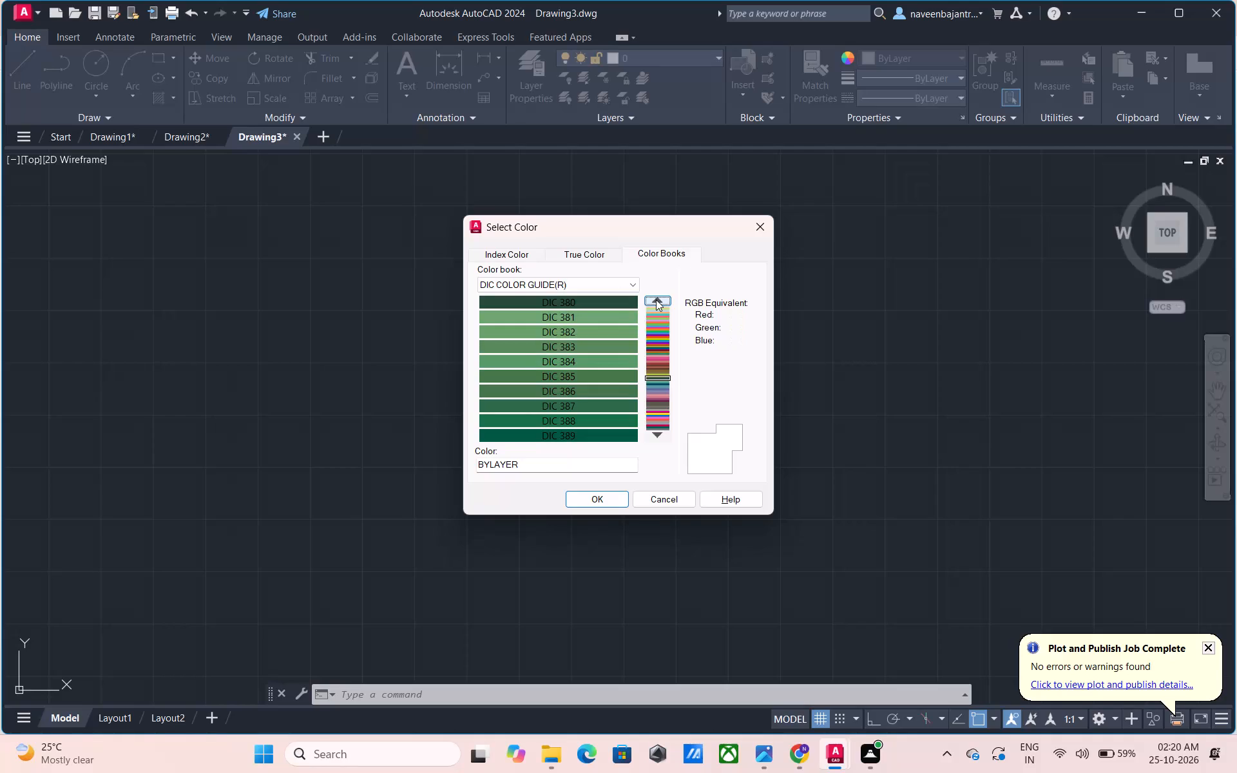
click(656, 300)
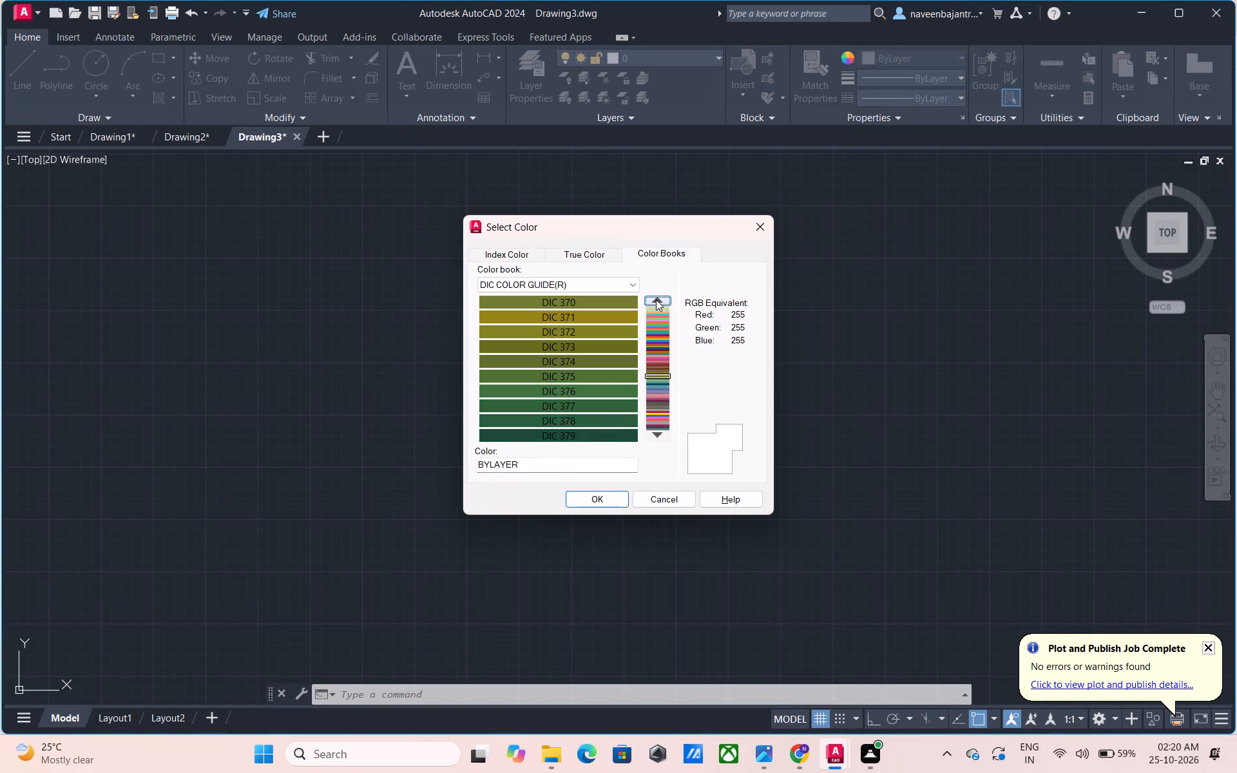
click(656, 300)
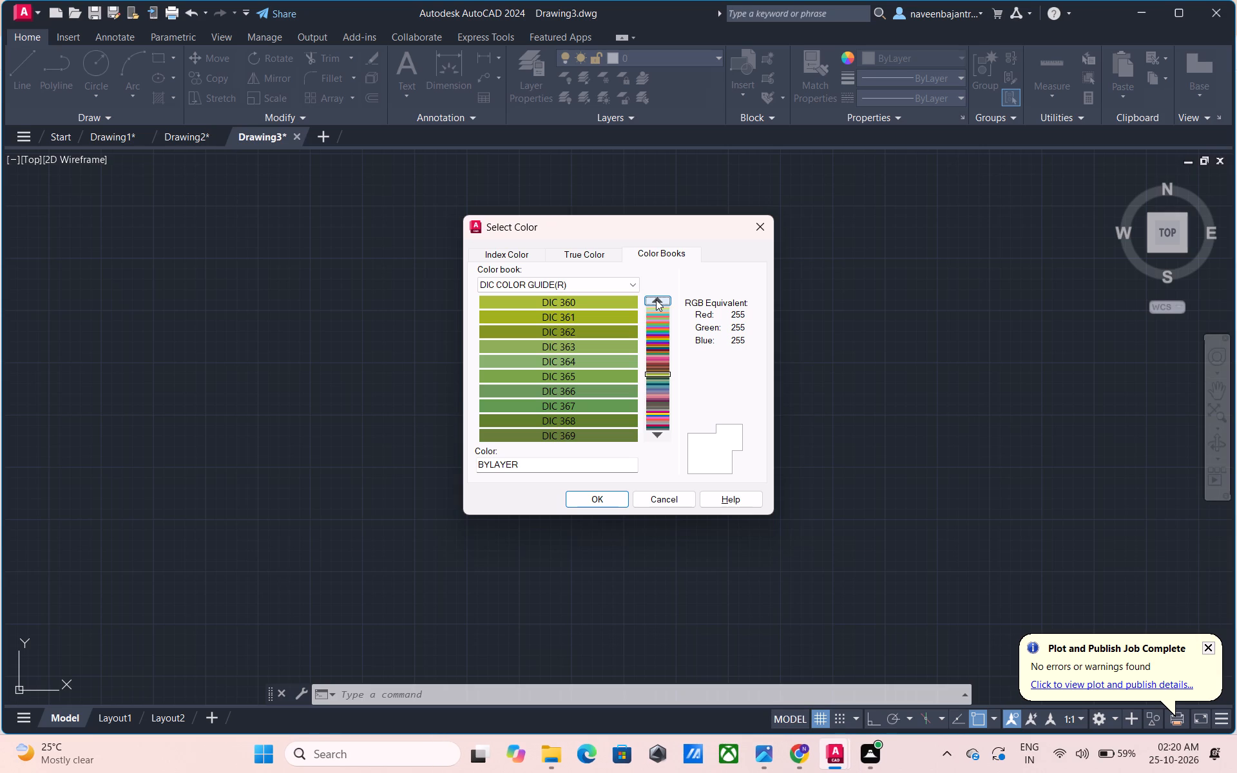
click(656, 300)
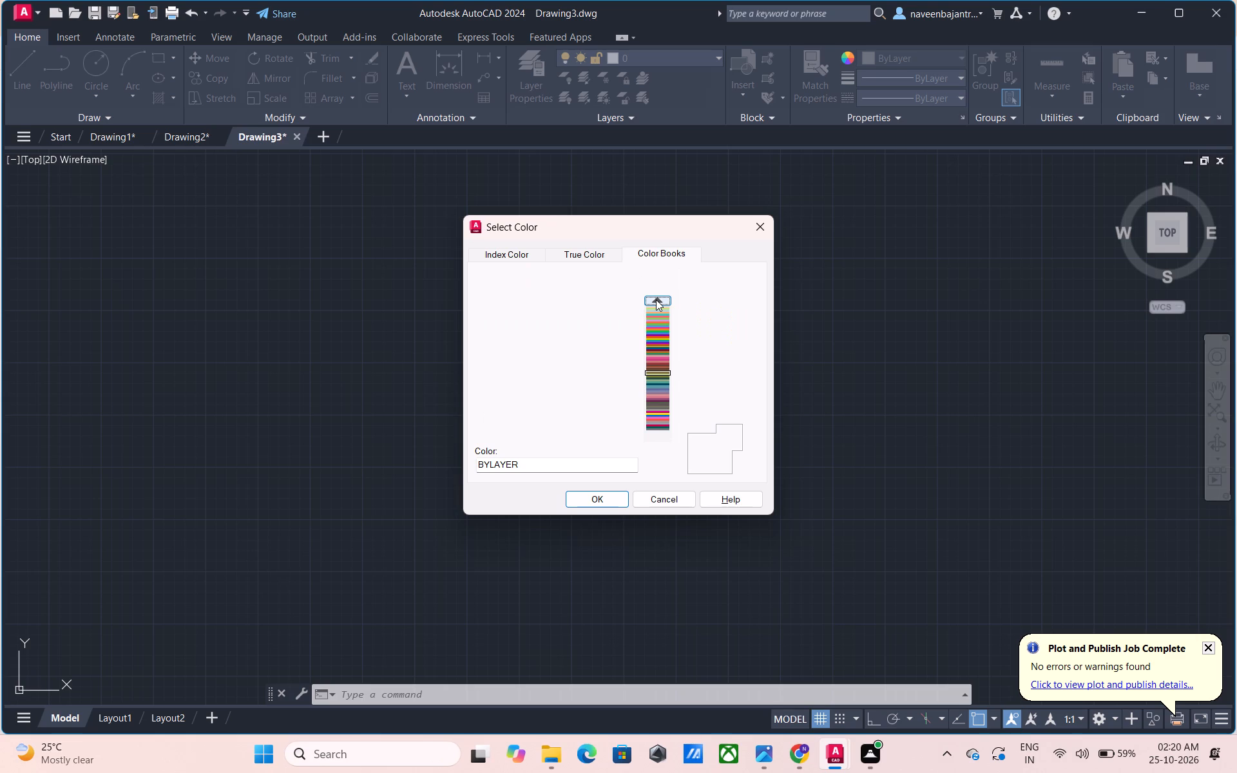
click(656, 300)
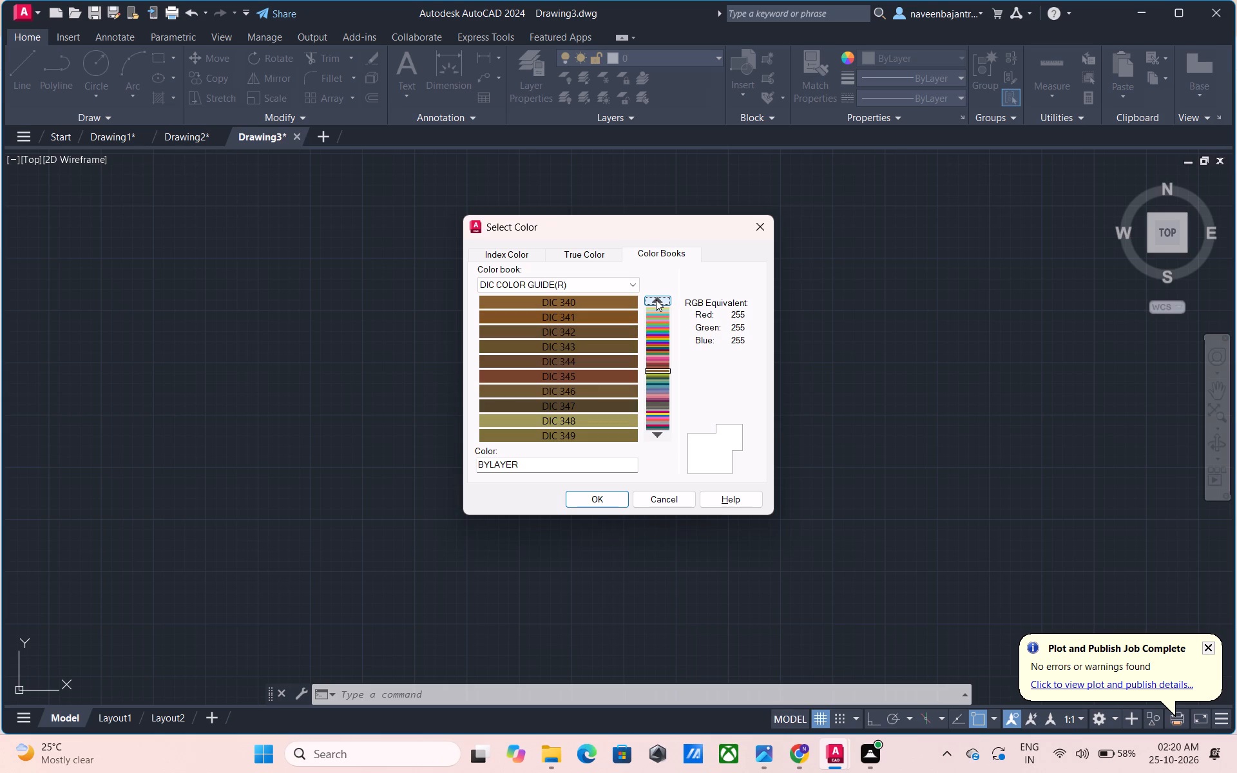
click(656, 300)
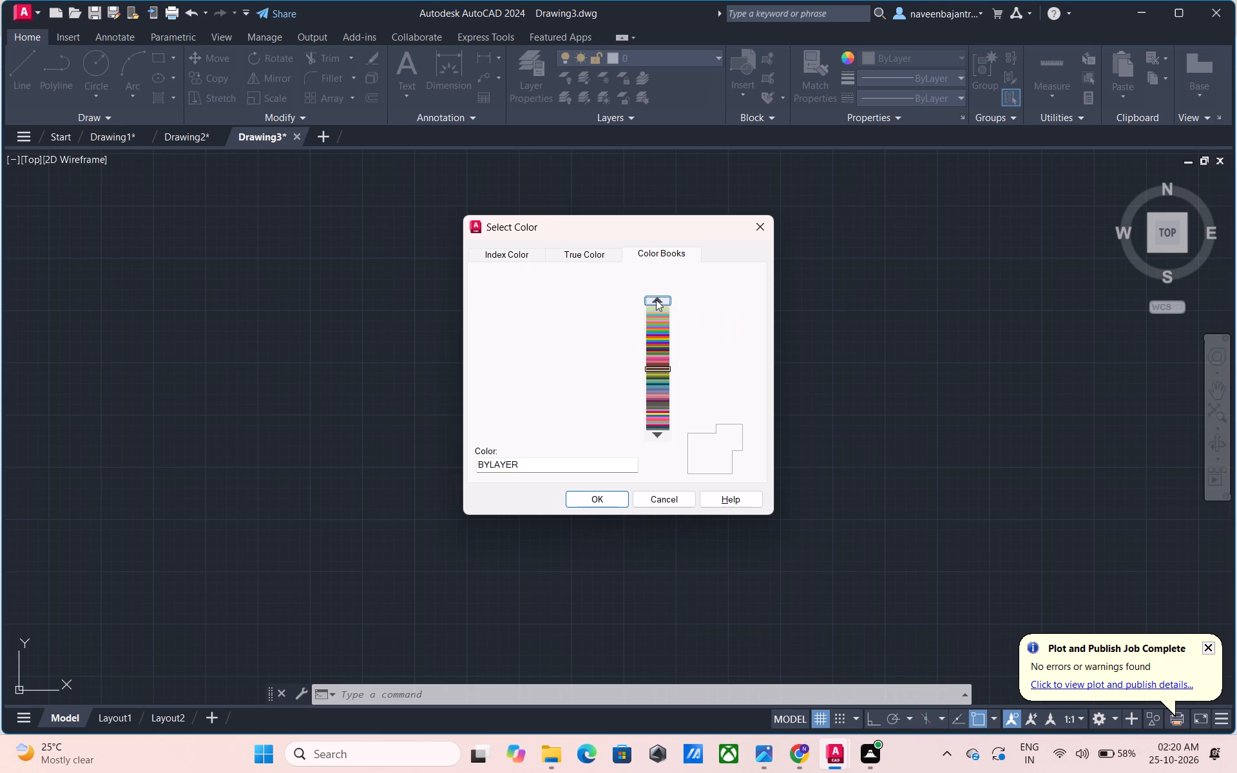
click(656, 300)
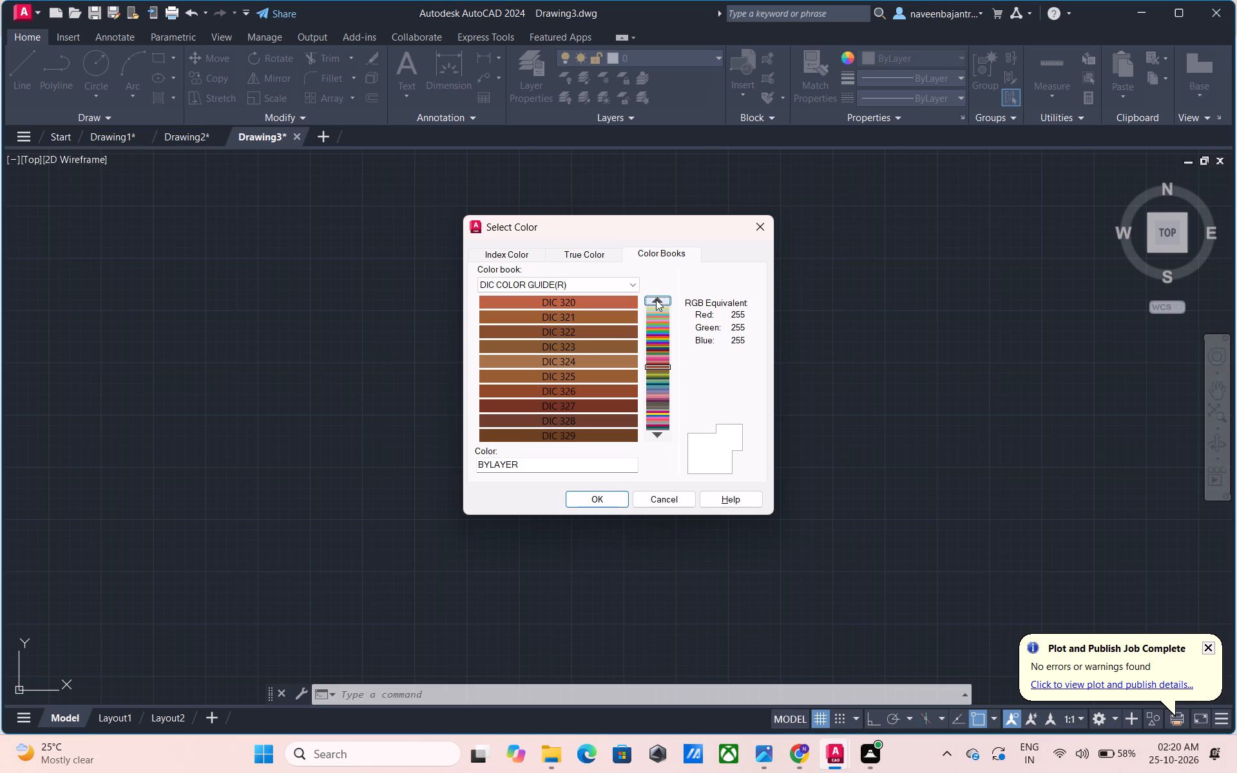
click(656, 300)
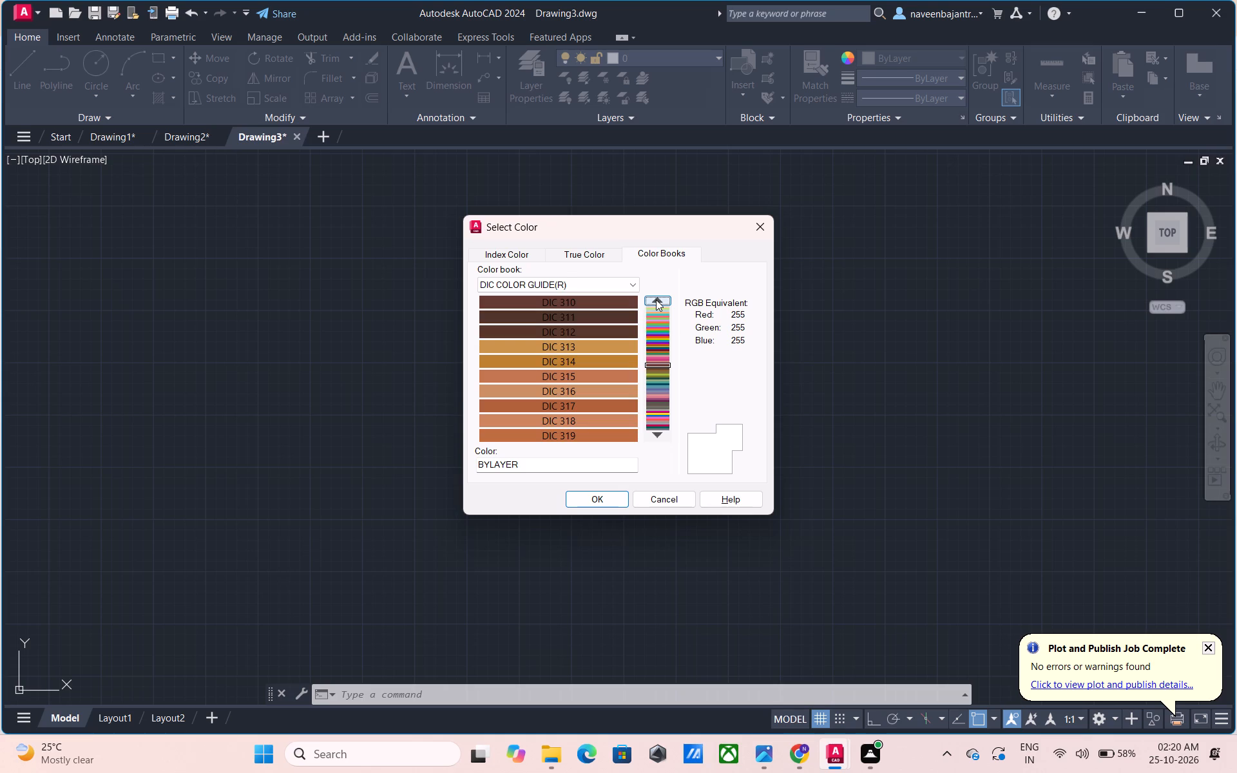
Continue back through the DIC COLOR GUIDE(R) colours, examining those below DIC 310, from the reds and pinks through greens and blues to DIC 200.
click(656, 300)
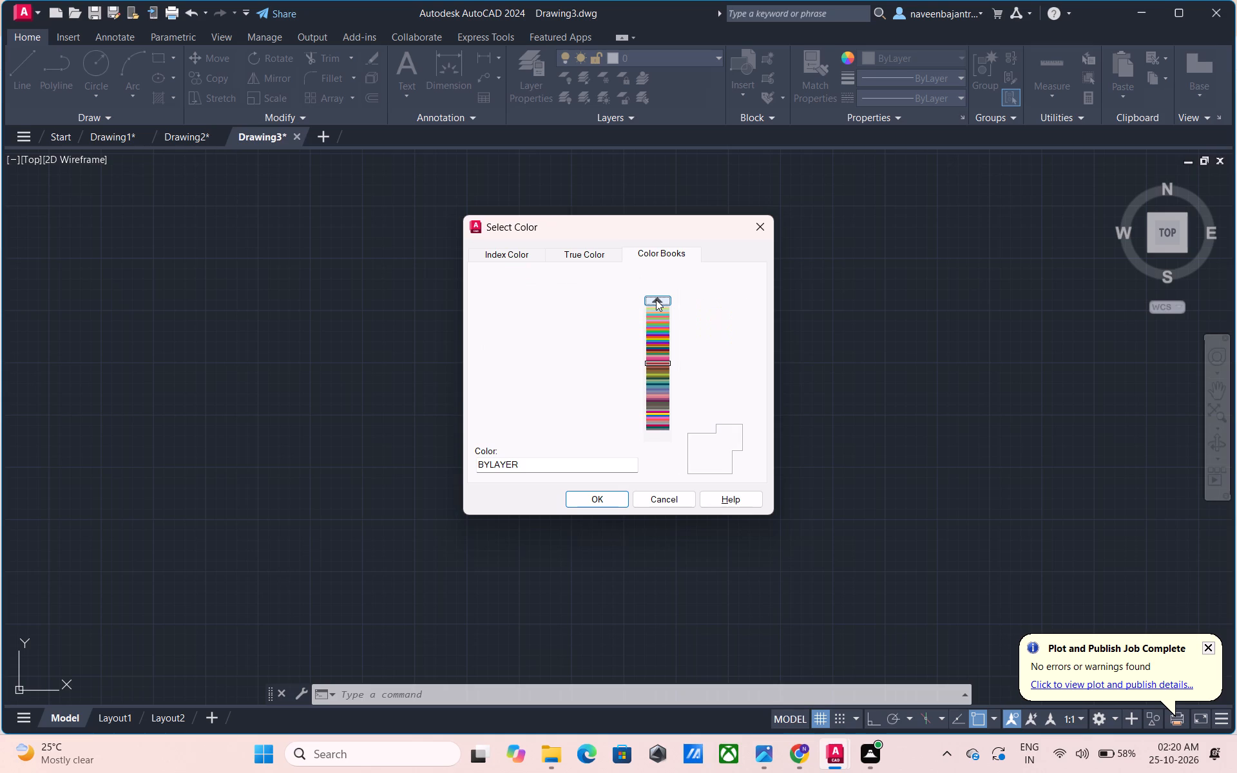
click(656, 300)
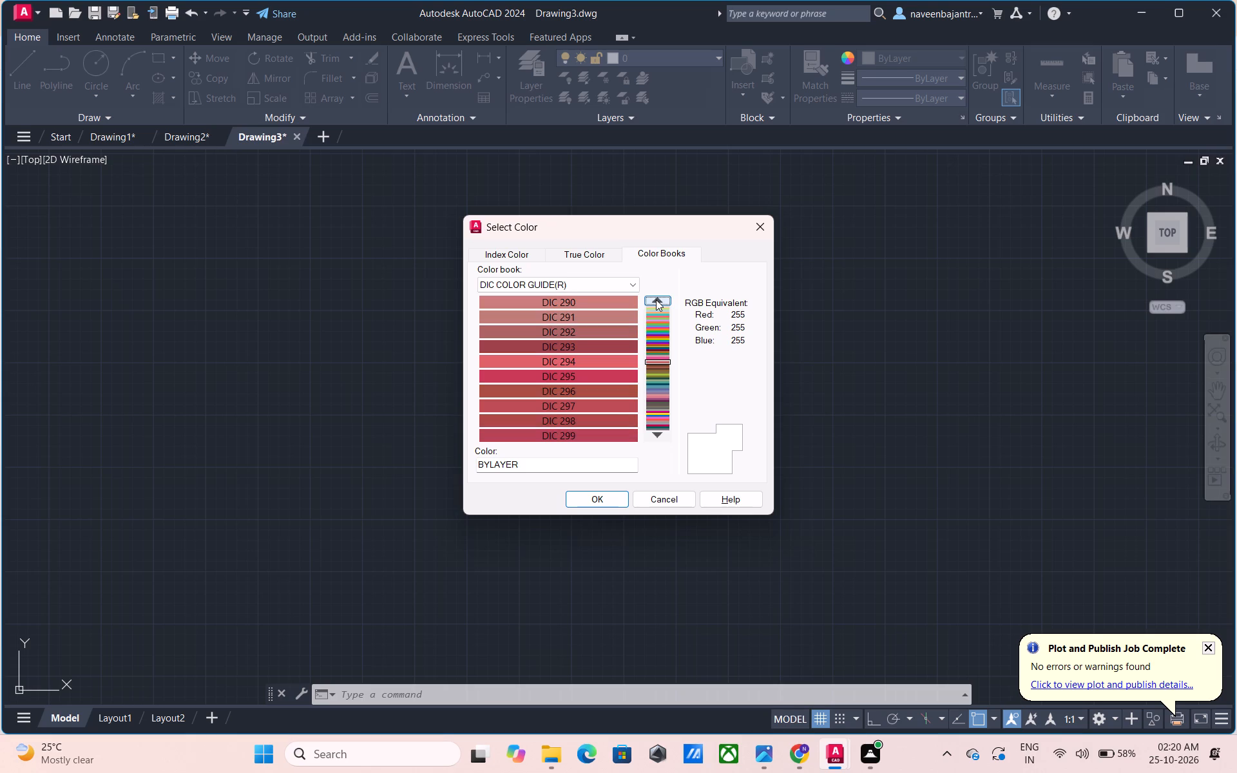
click(656, 300)
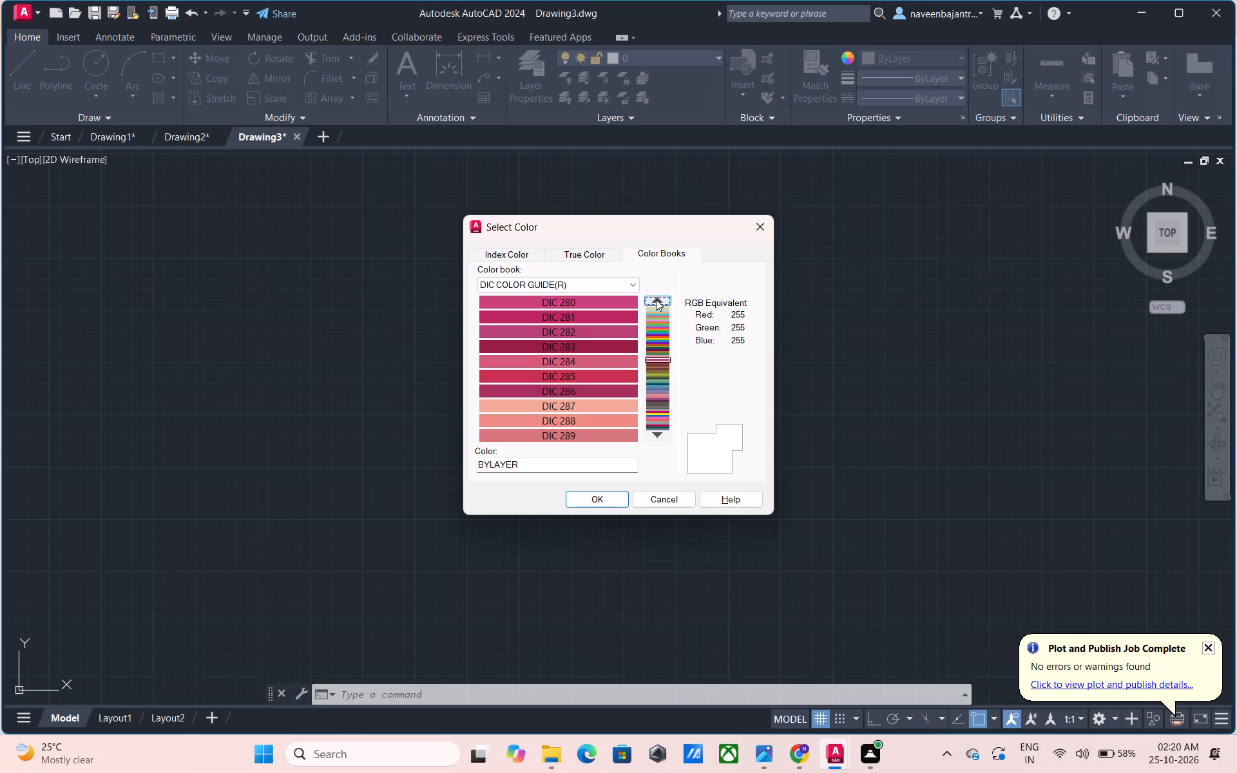
click(656, 300)
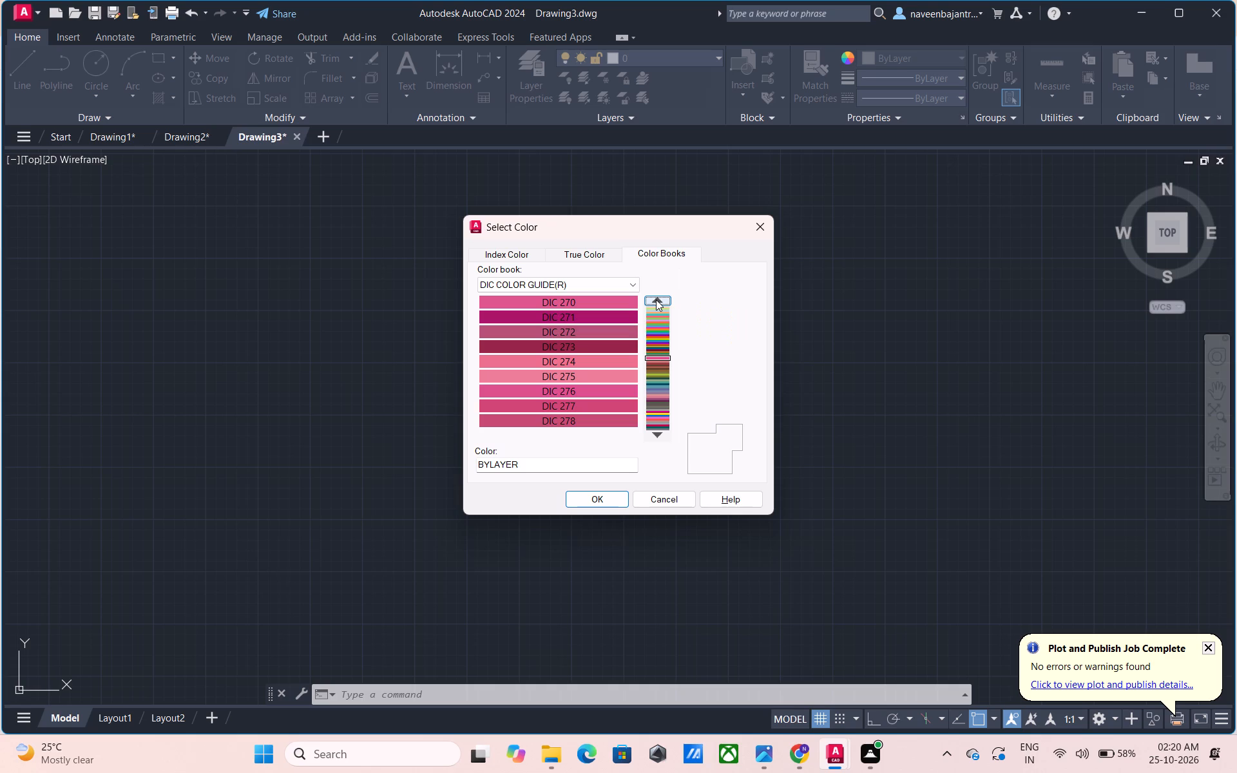
click(656, 300)
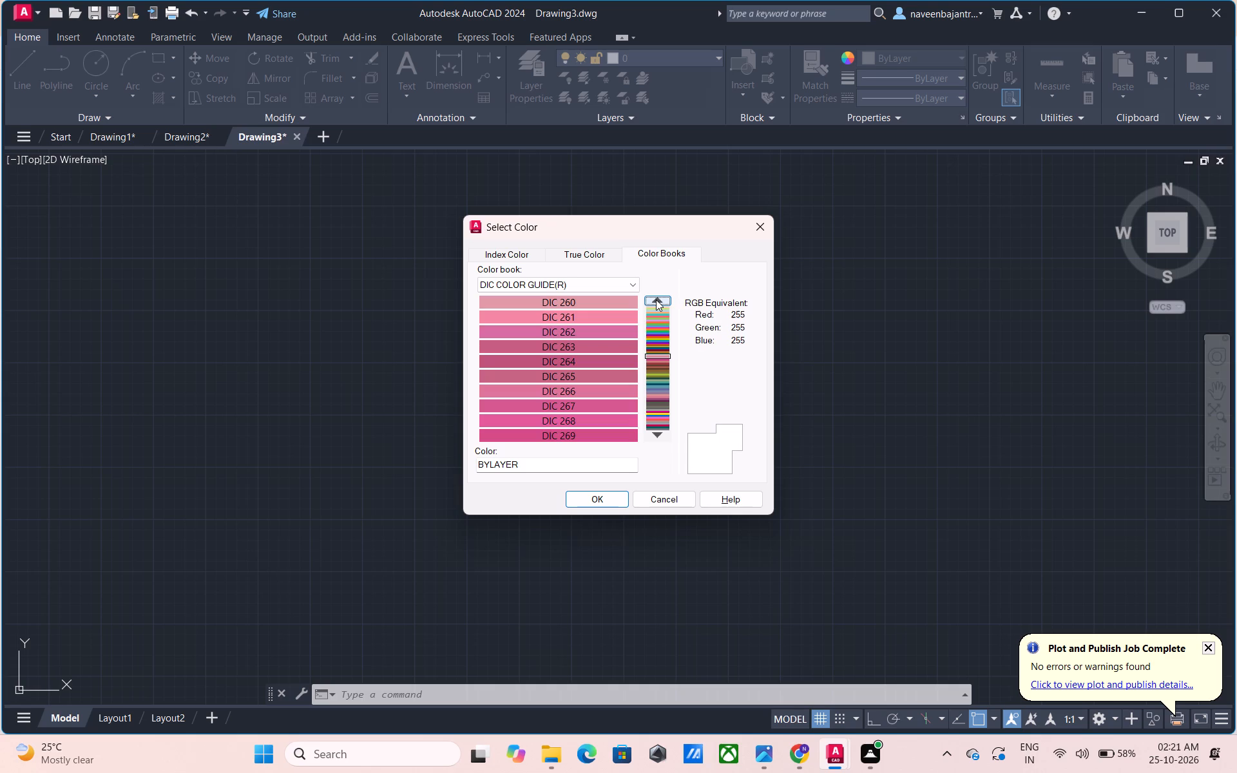
click(656, 300)
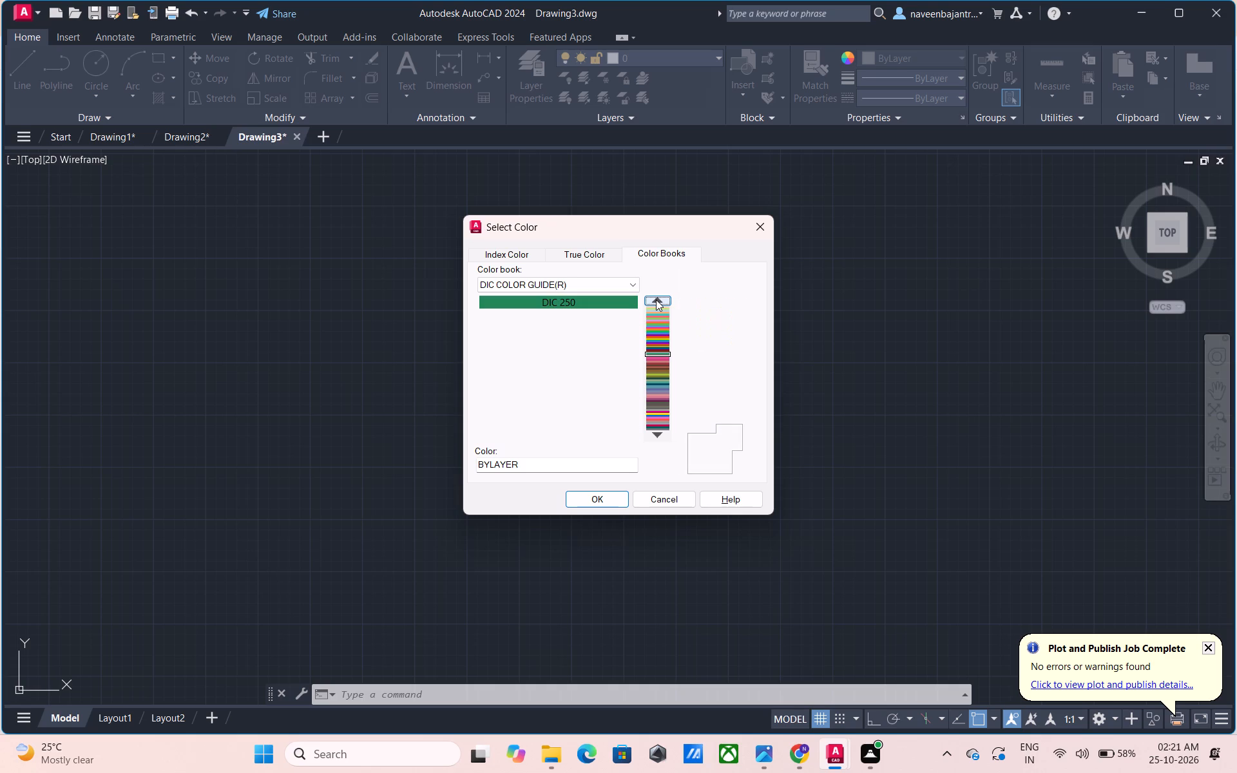
click(656, 300)
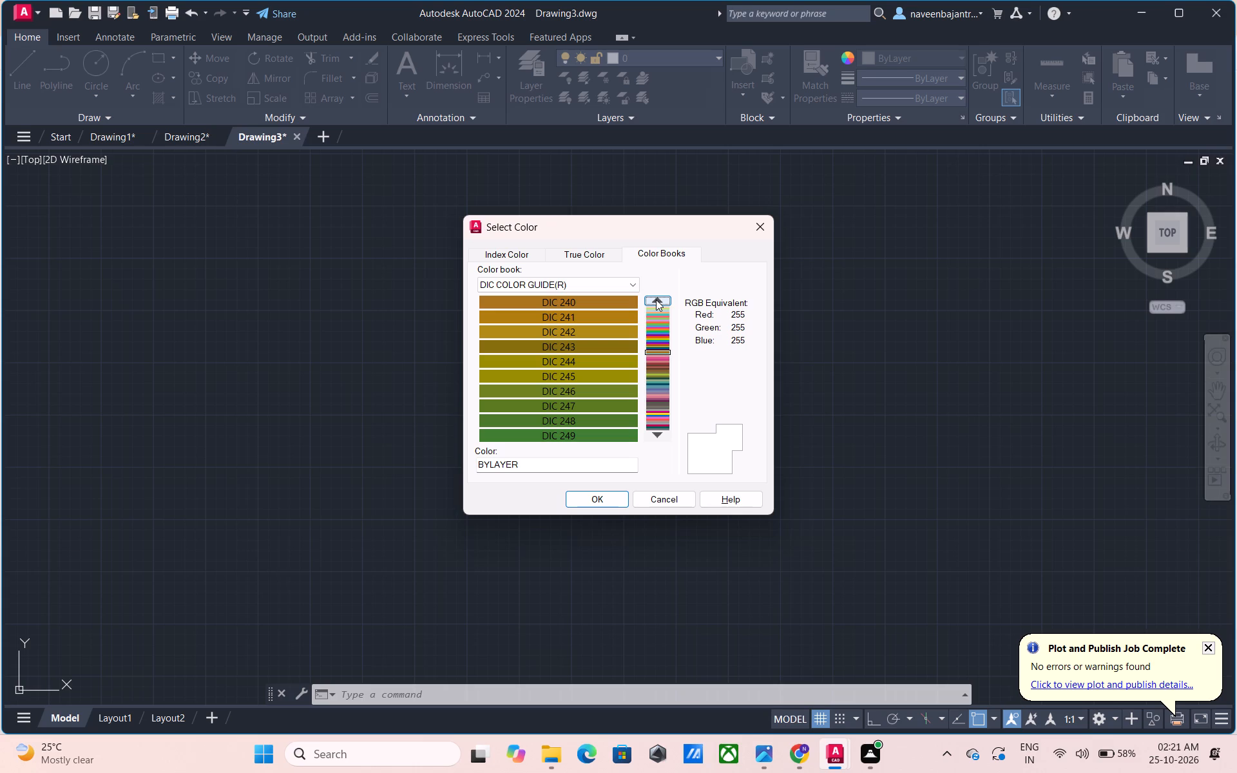
click(656, 300)
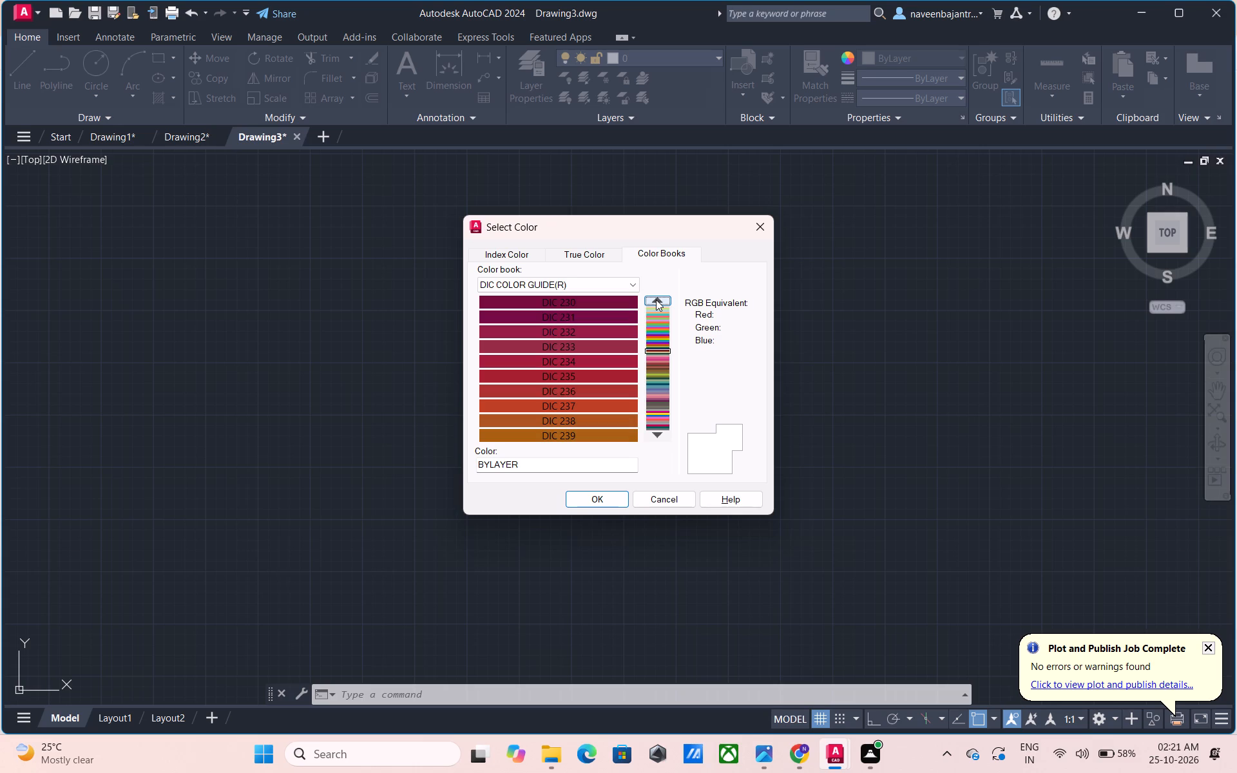
click(656, 300)
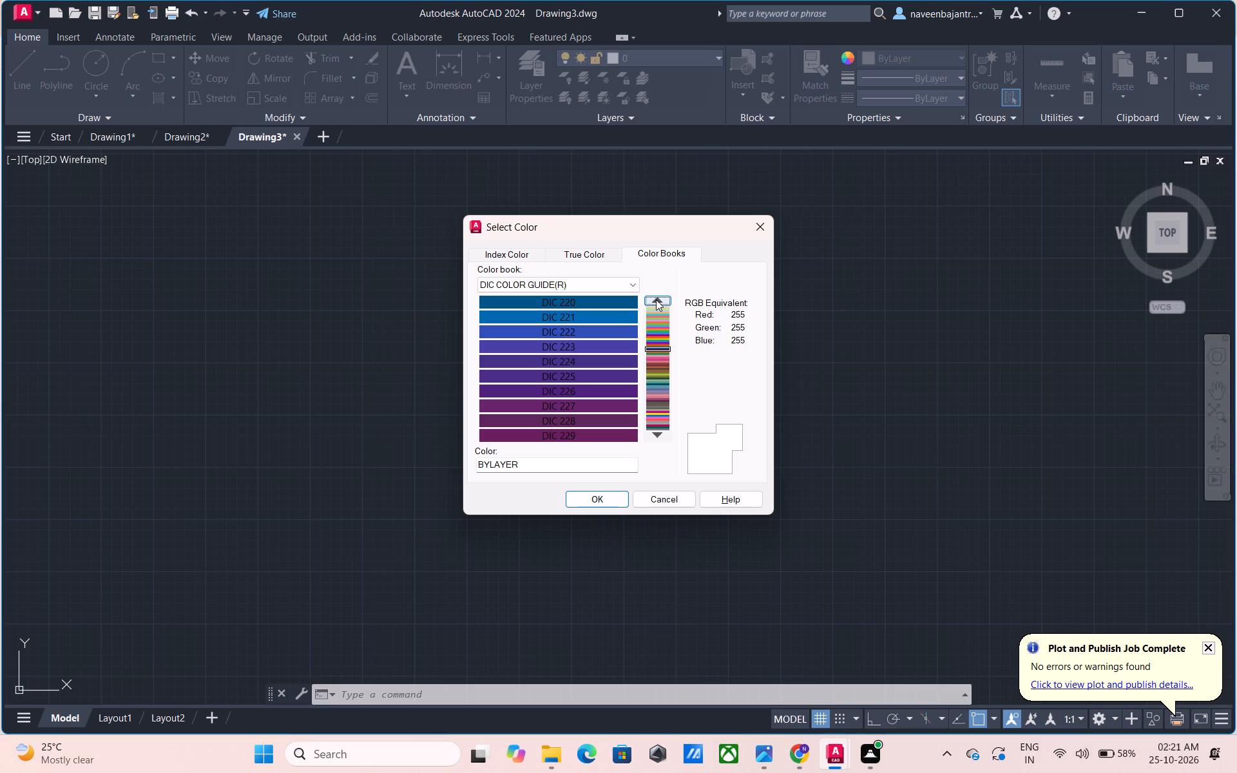
click(656, 300)
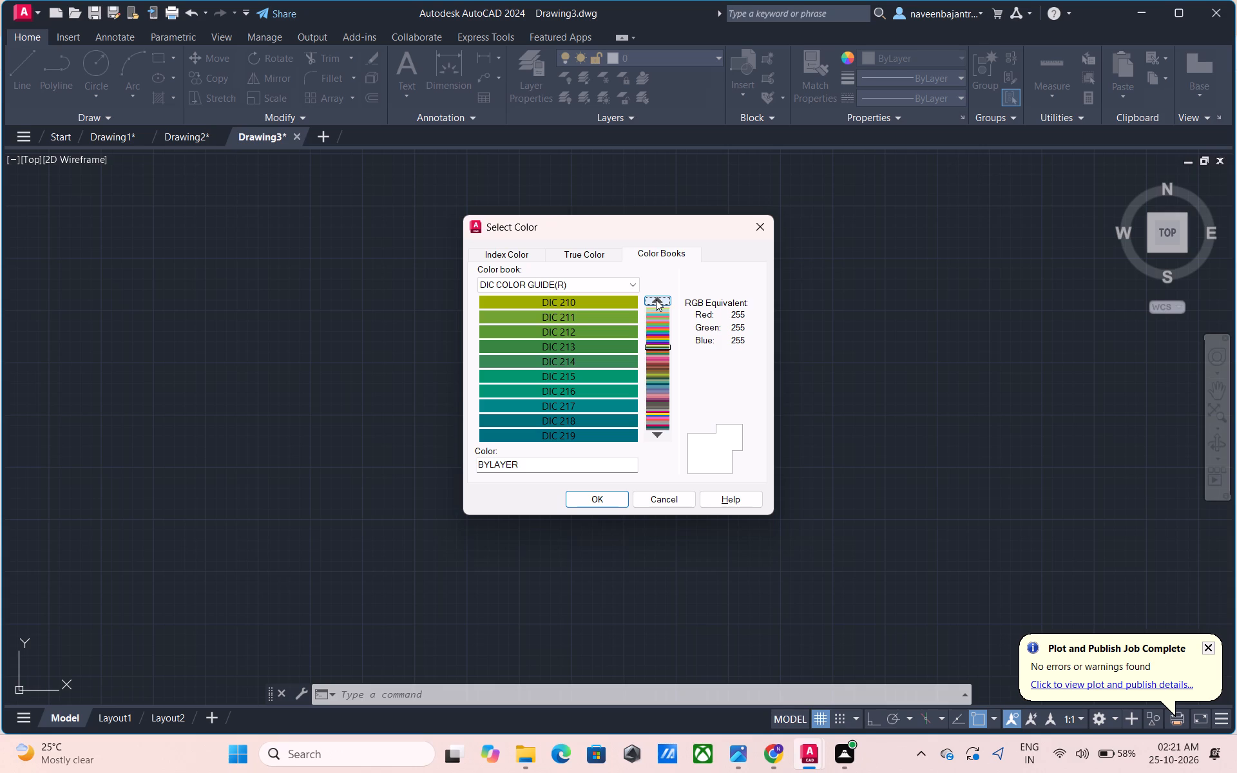
click(656, 300)
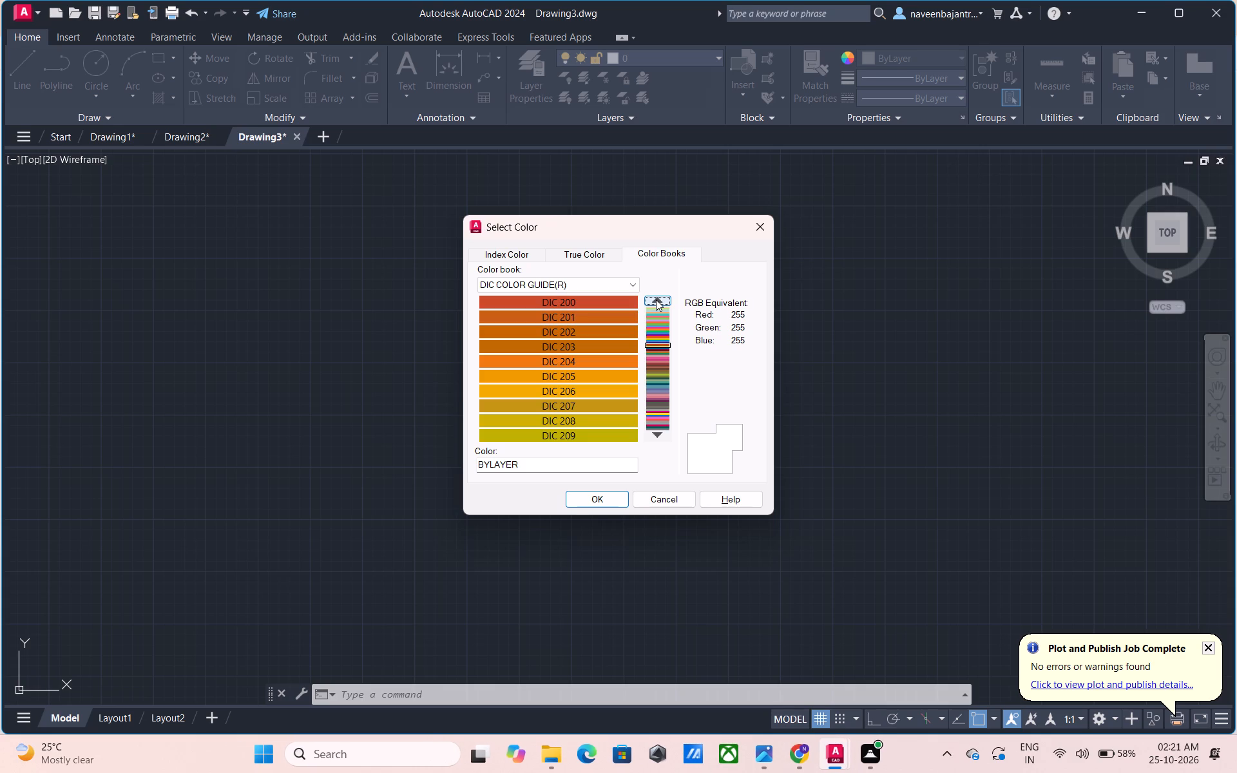
Examine the DIC COLOR GUIDE(R) colours below DIC 200, going back through the purples, blues, greens and oranges to DIC 101.
click(656, 300)
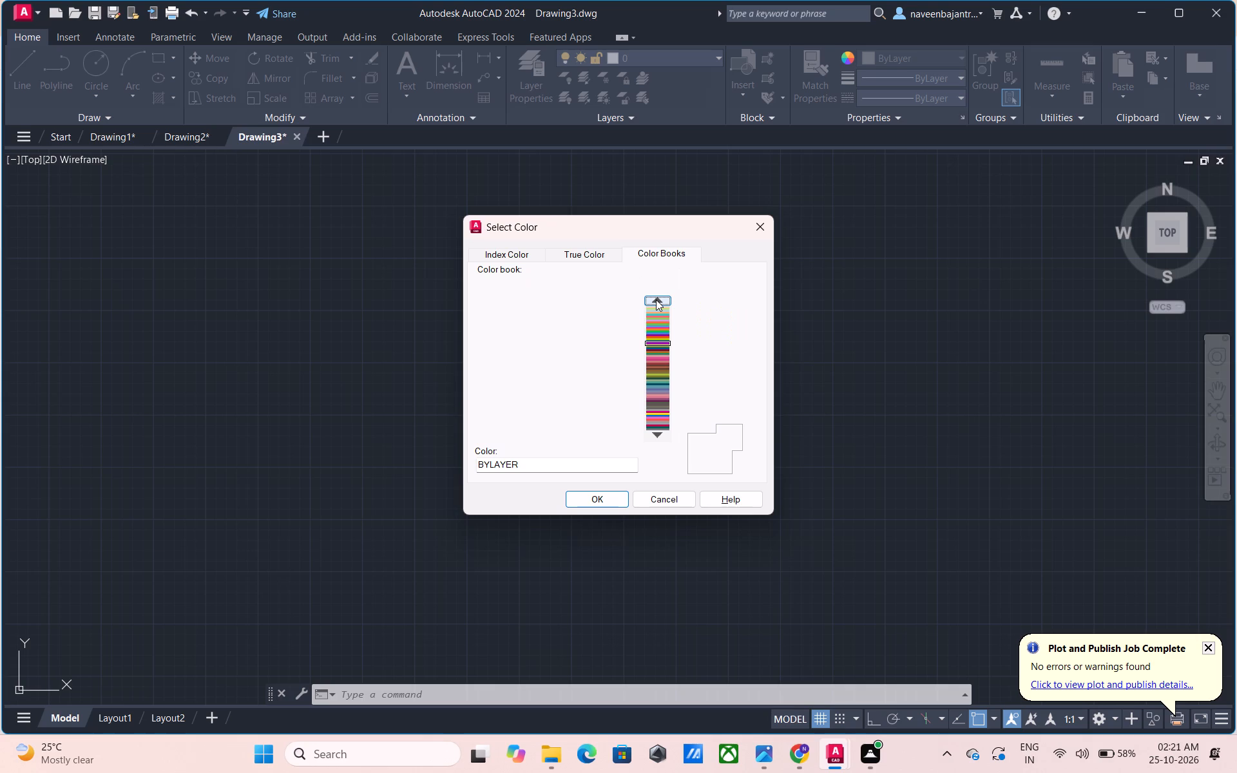
click(656, 300)
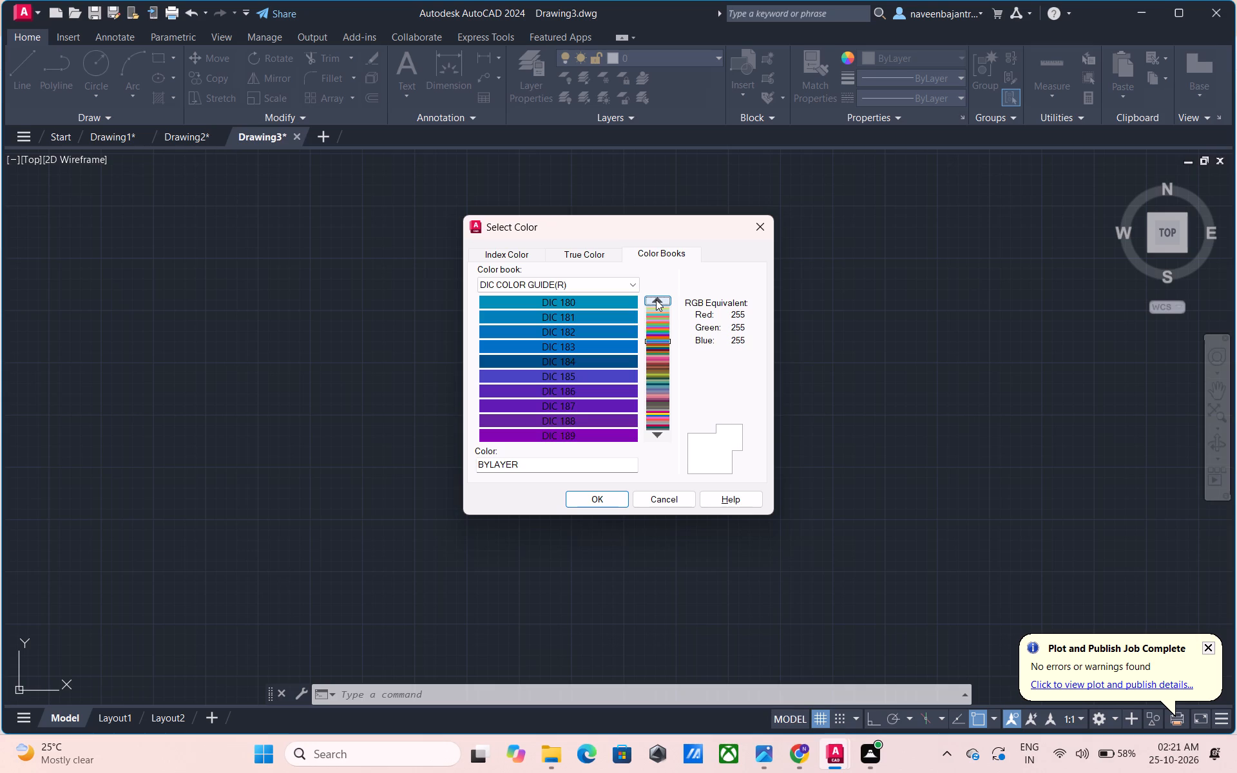
click(656, 300)
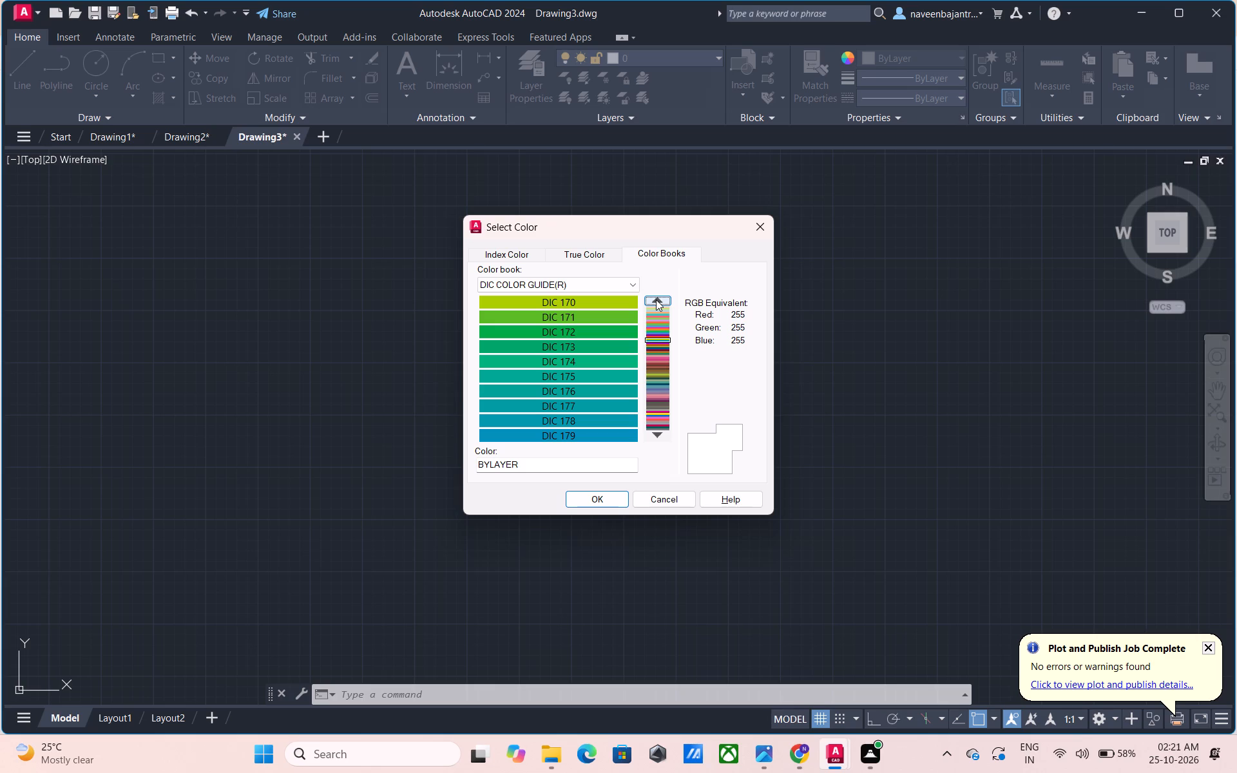
click(656, 300)
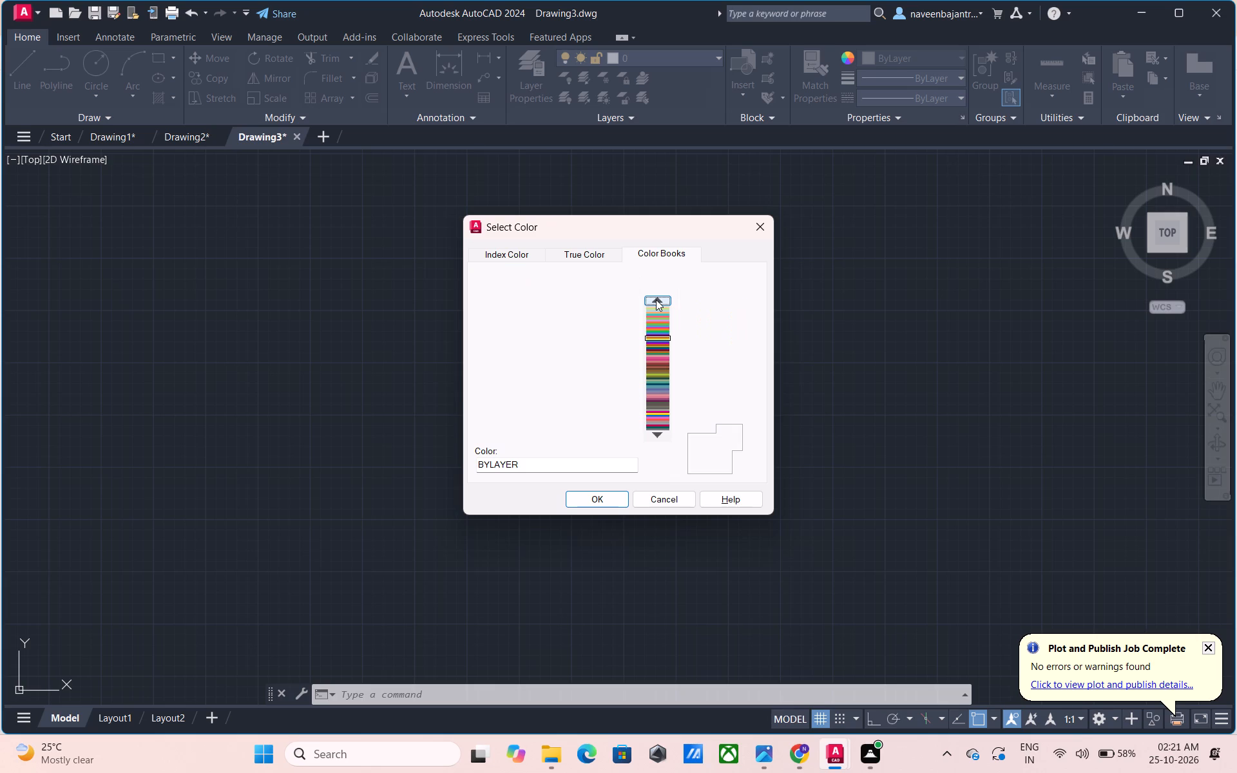
click(656, 300)
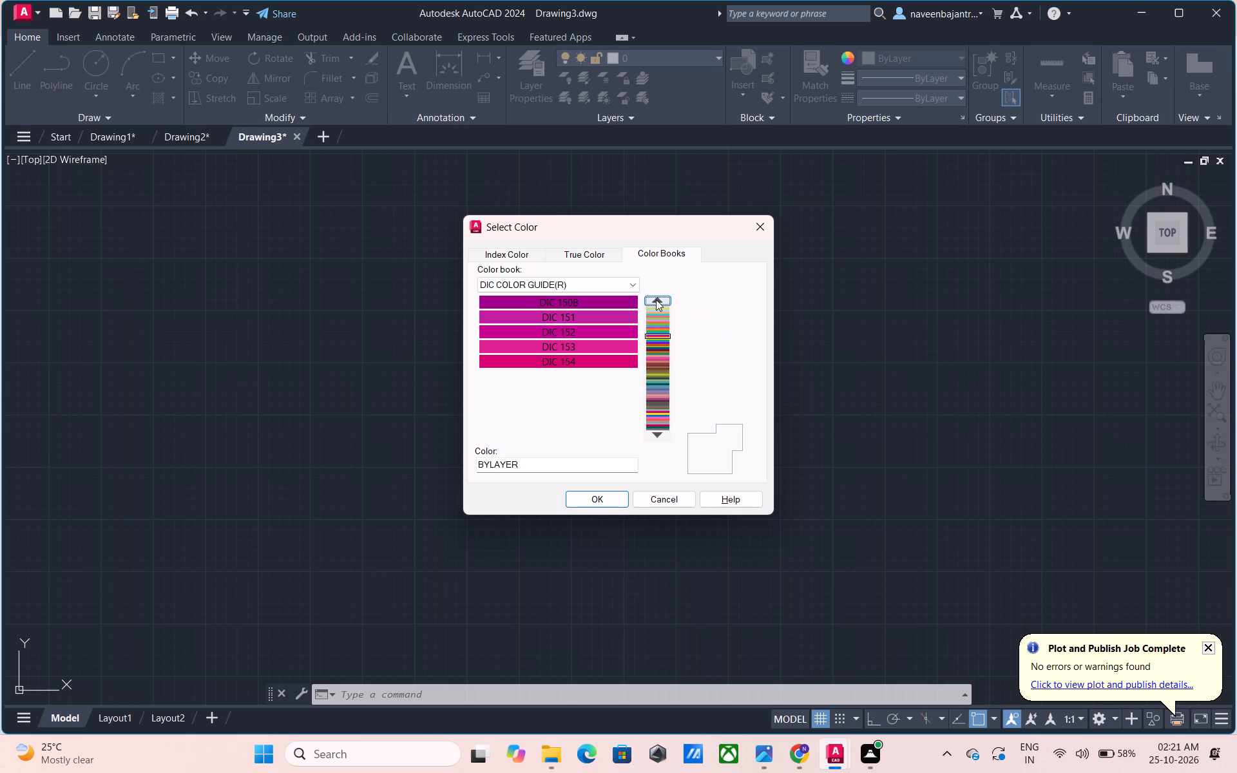
click(656, 300)
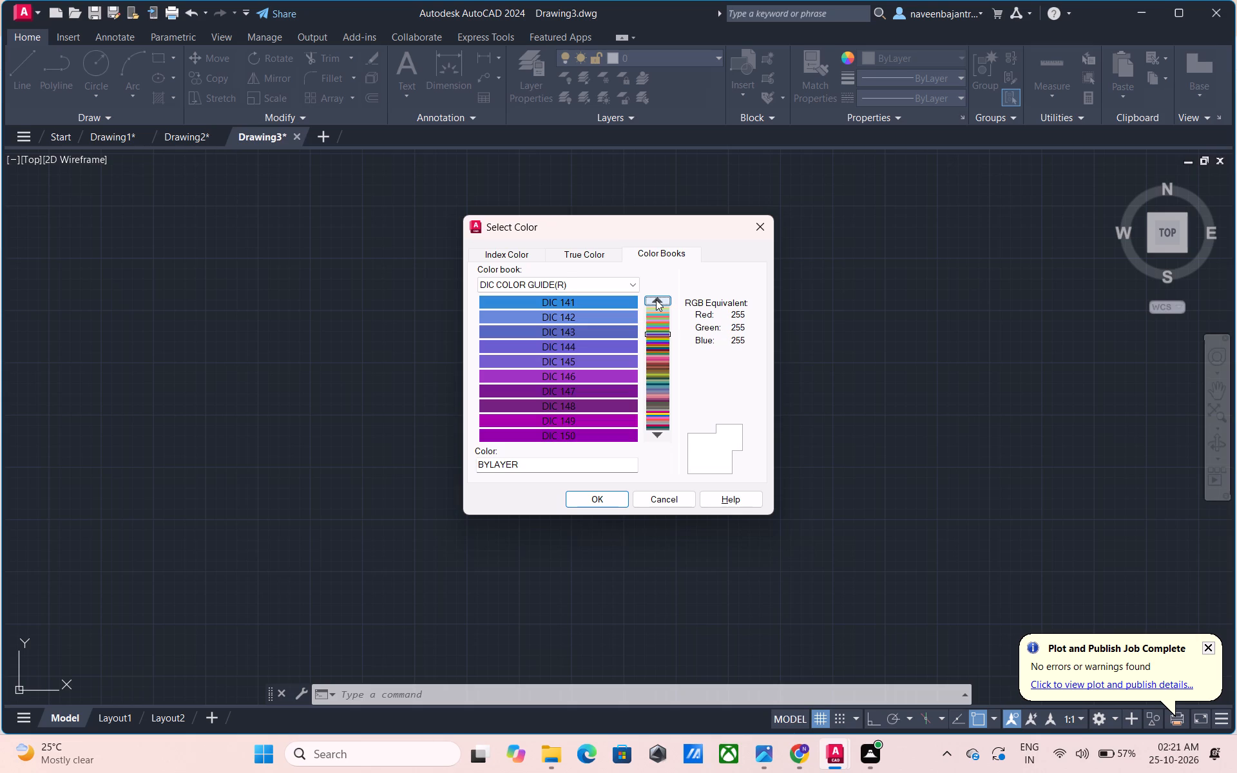
click(656, 300)
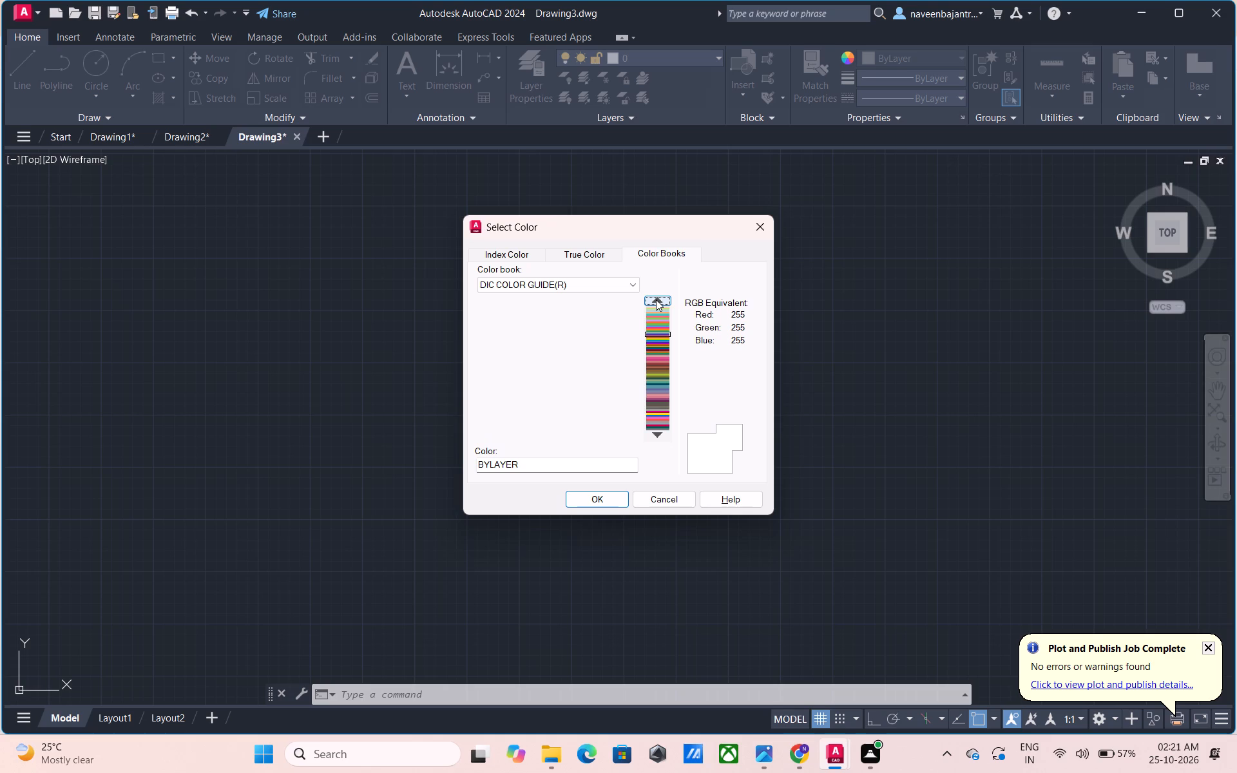
click(656, 300)
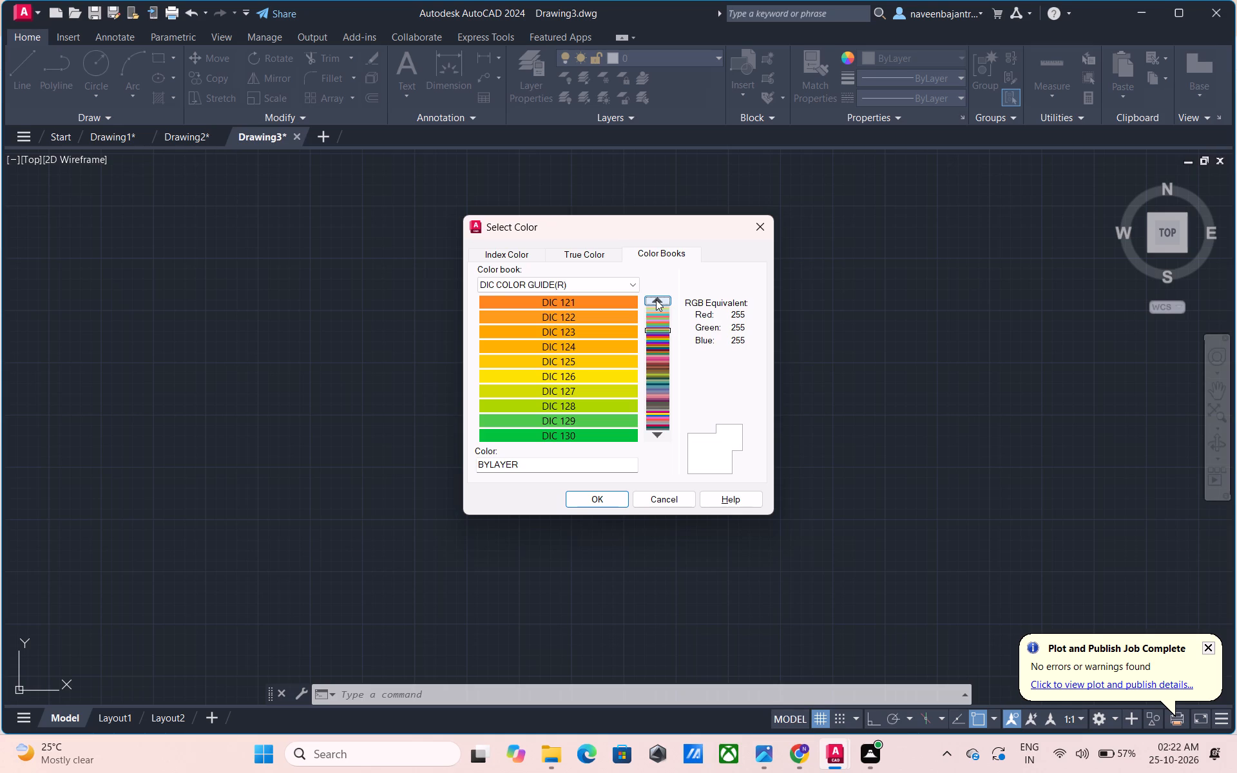
click(656, 300)
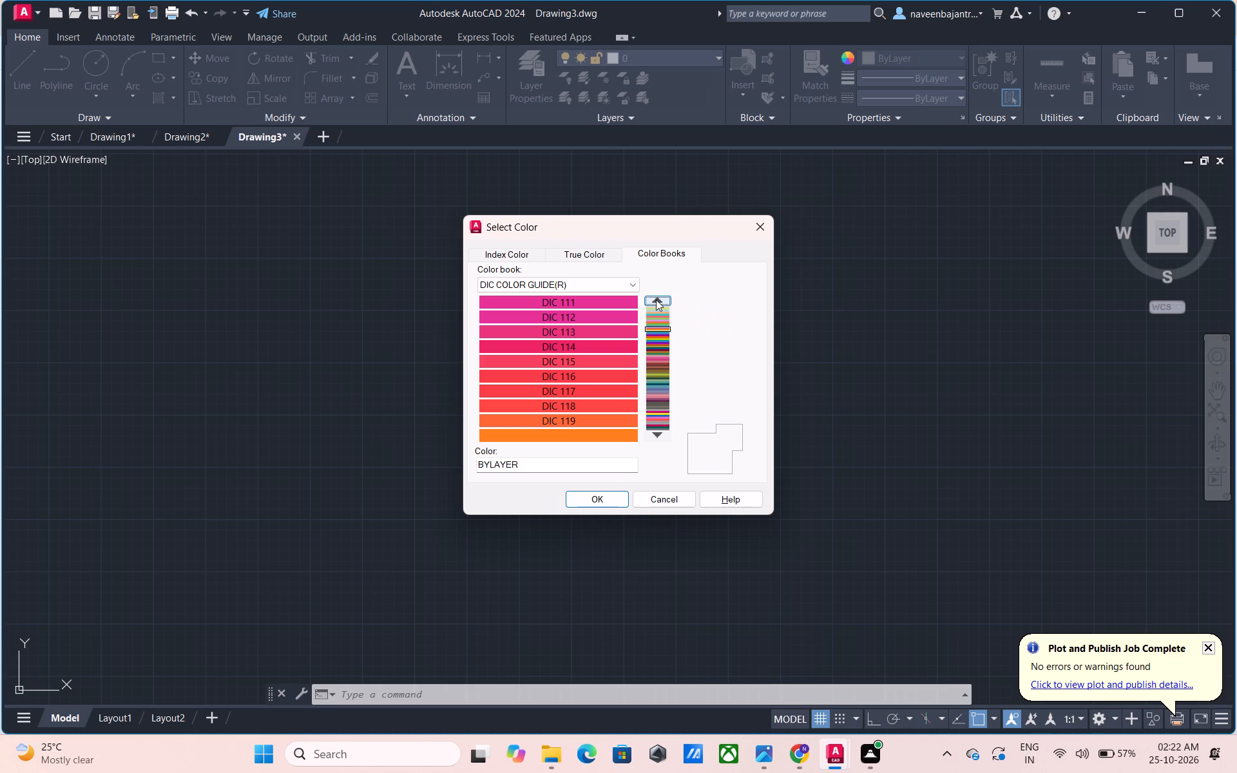
click(656, 300)
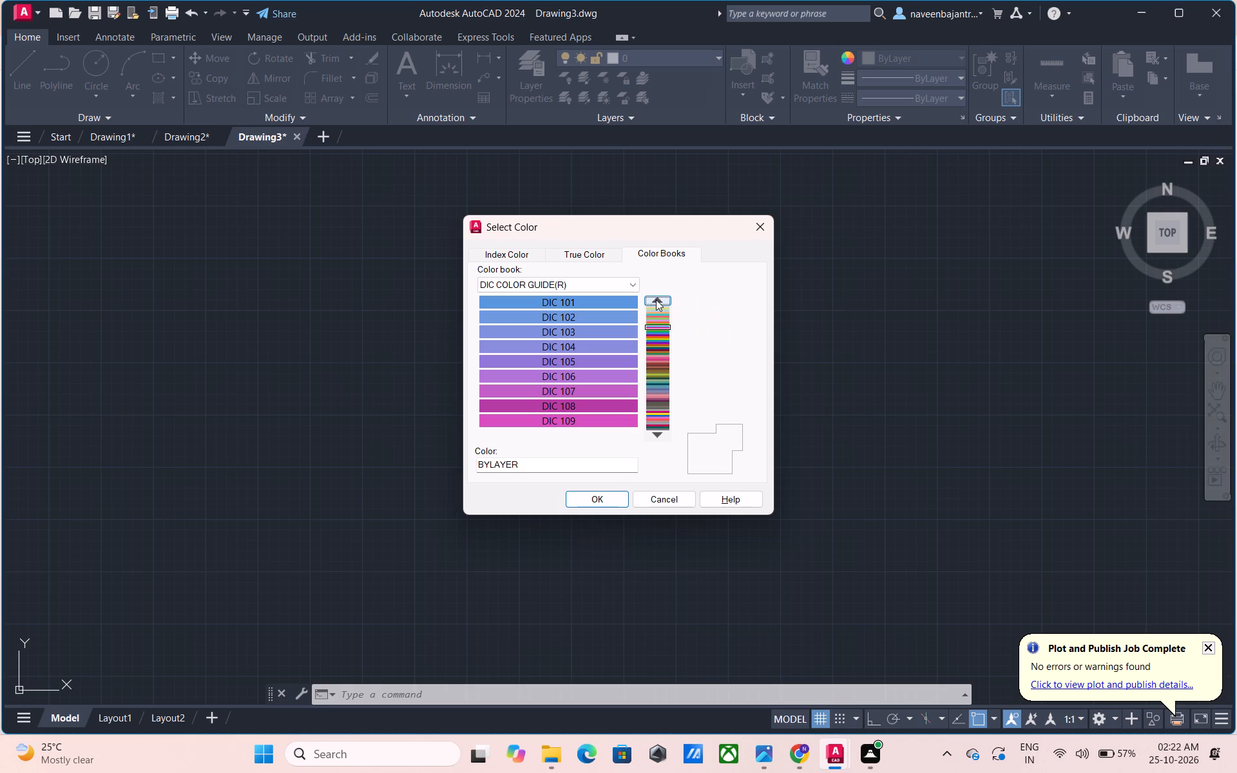
Examine the remaining DIC COLOR GUIDE(R) colours from DIC 100 back through the brights and pastels to DIC 1.
click(656, 300)
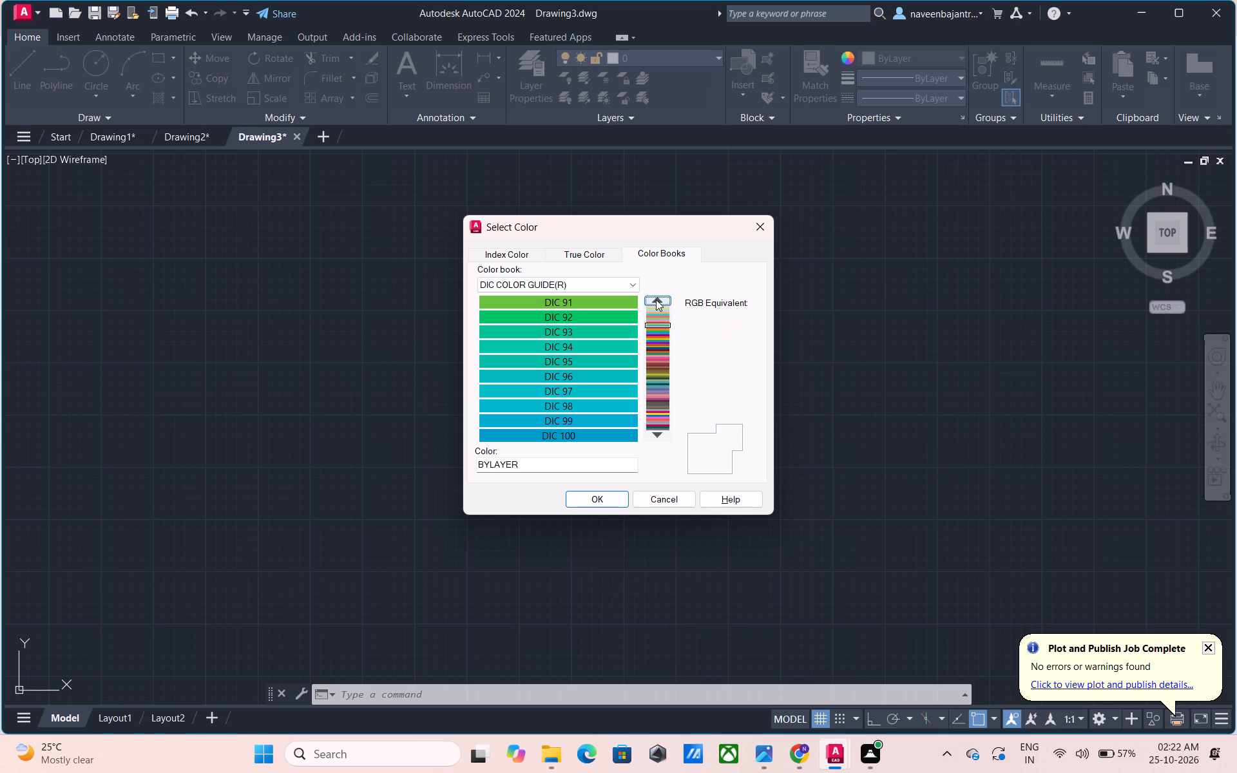
click(656, 300)
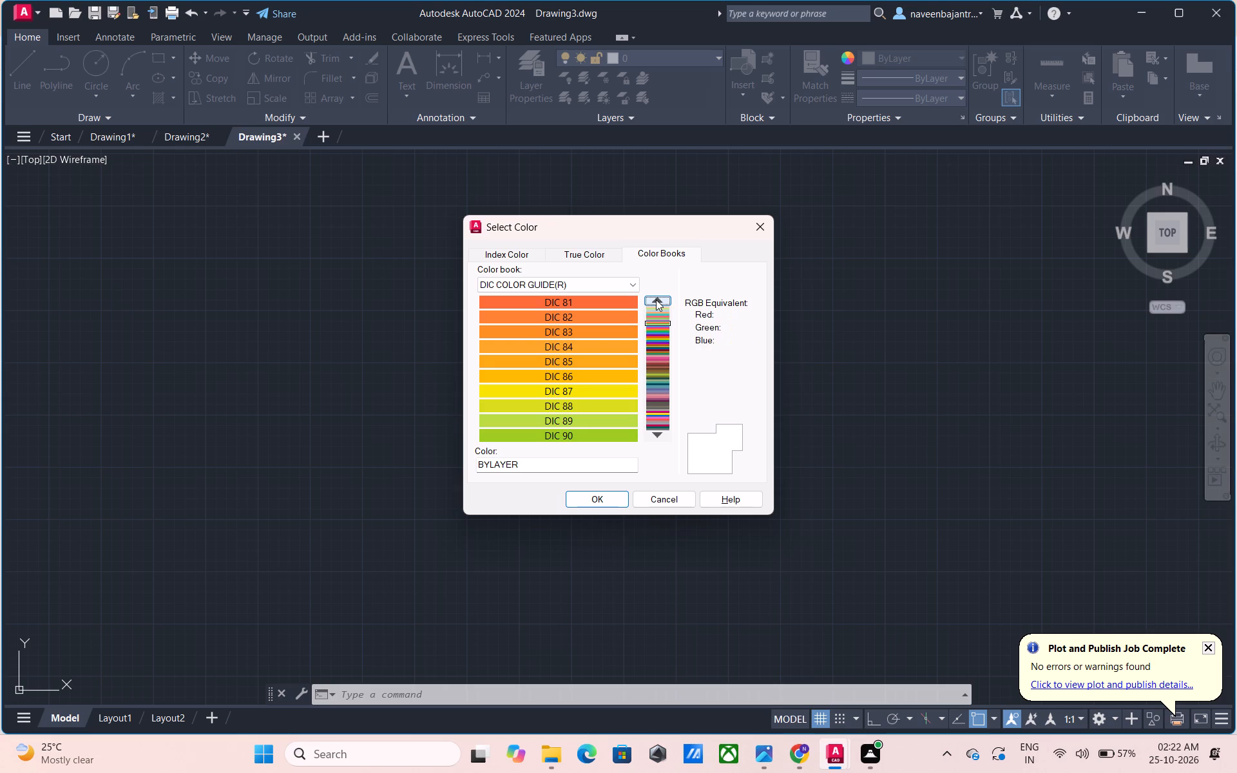
click(656, 300)
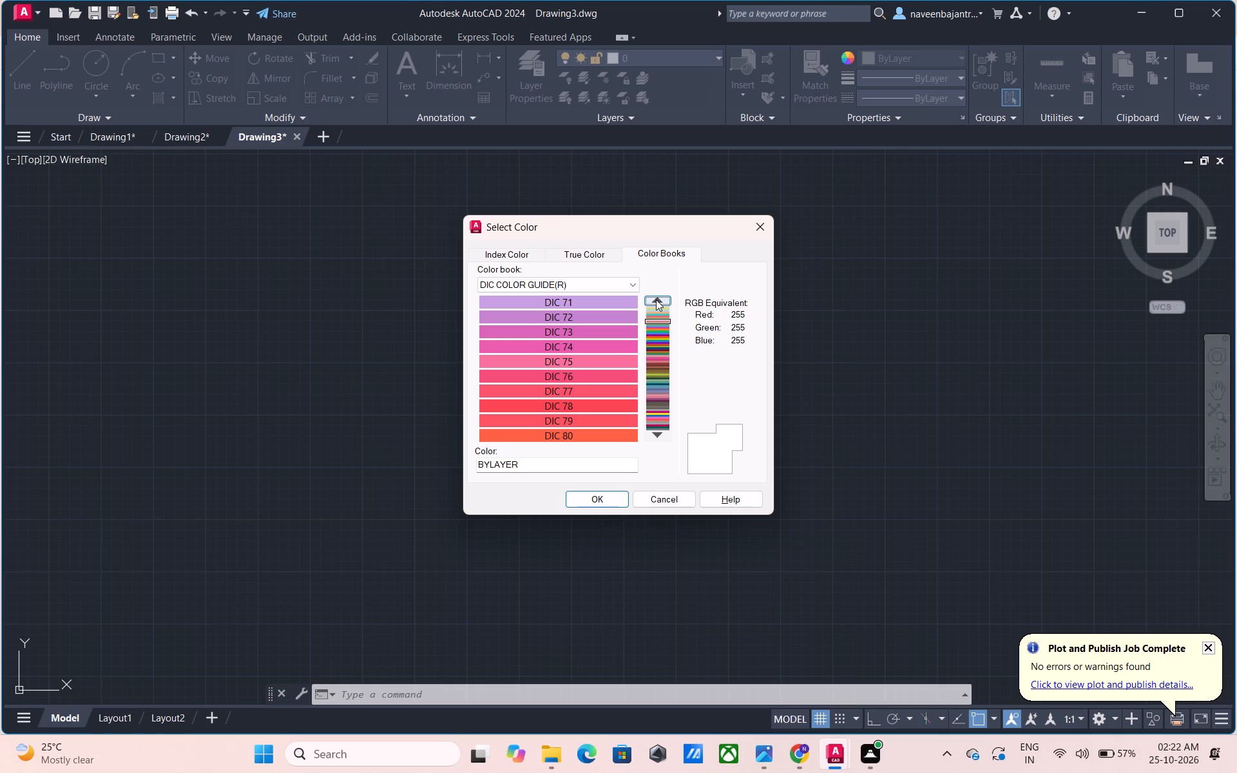
click(656, 300)
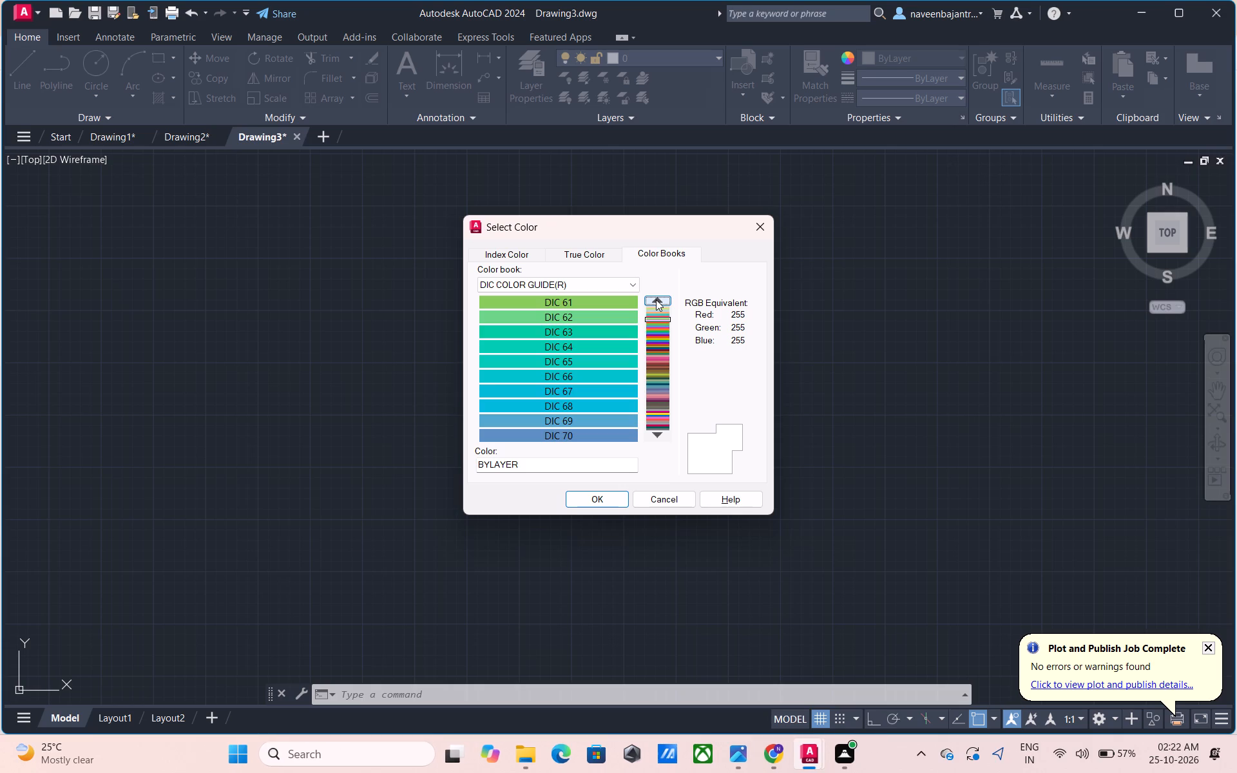
click(656, 300)
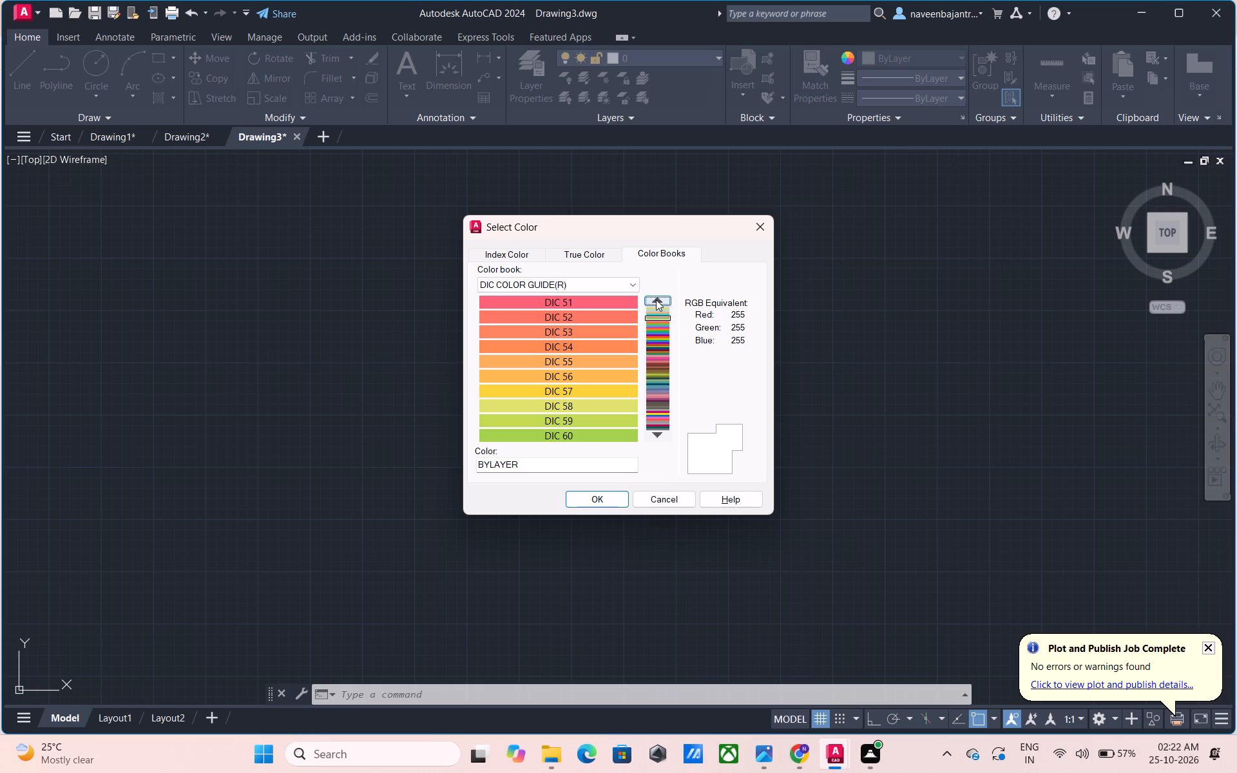
click(656, 300)
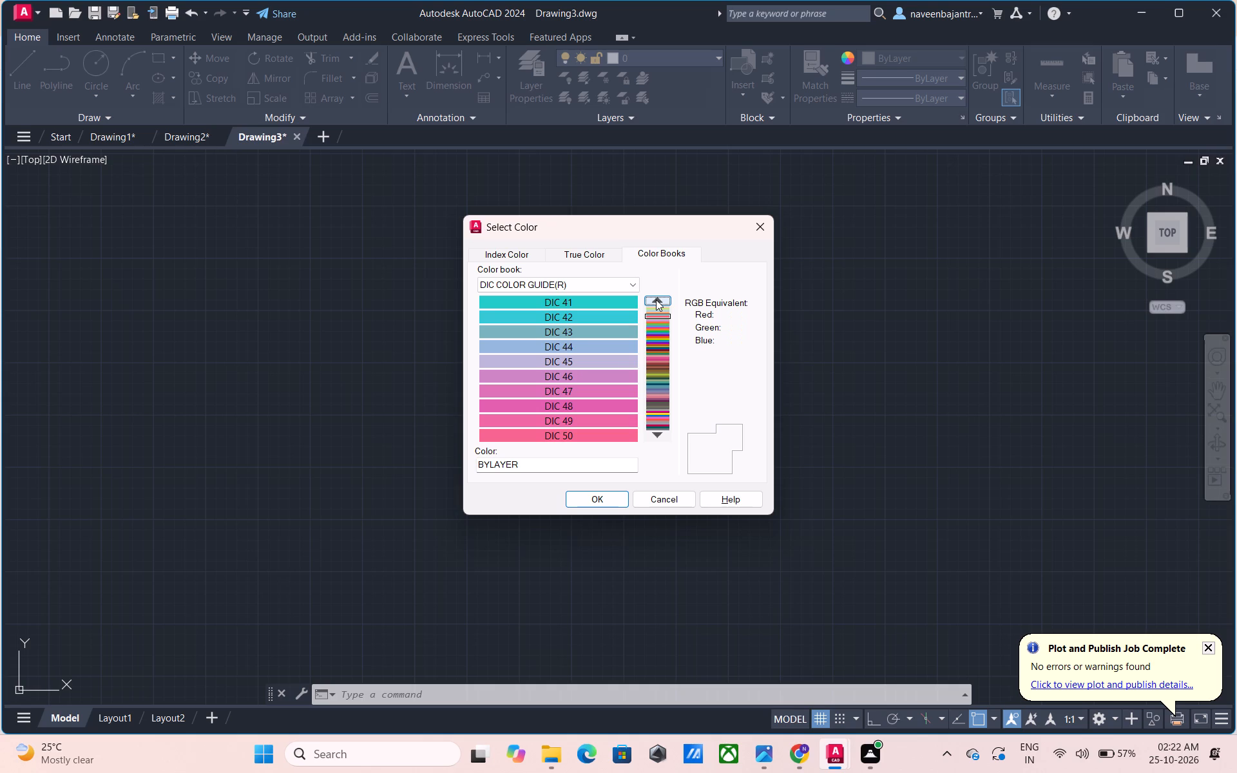
click(656, 300)
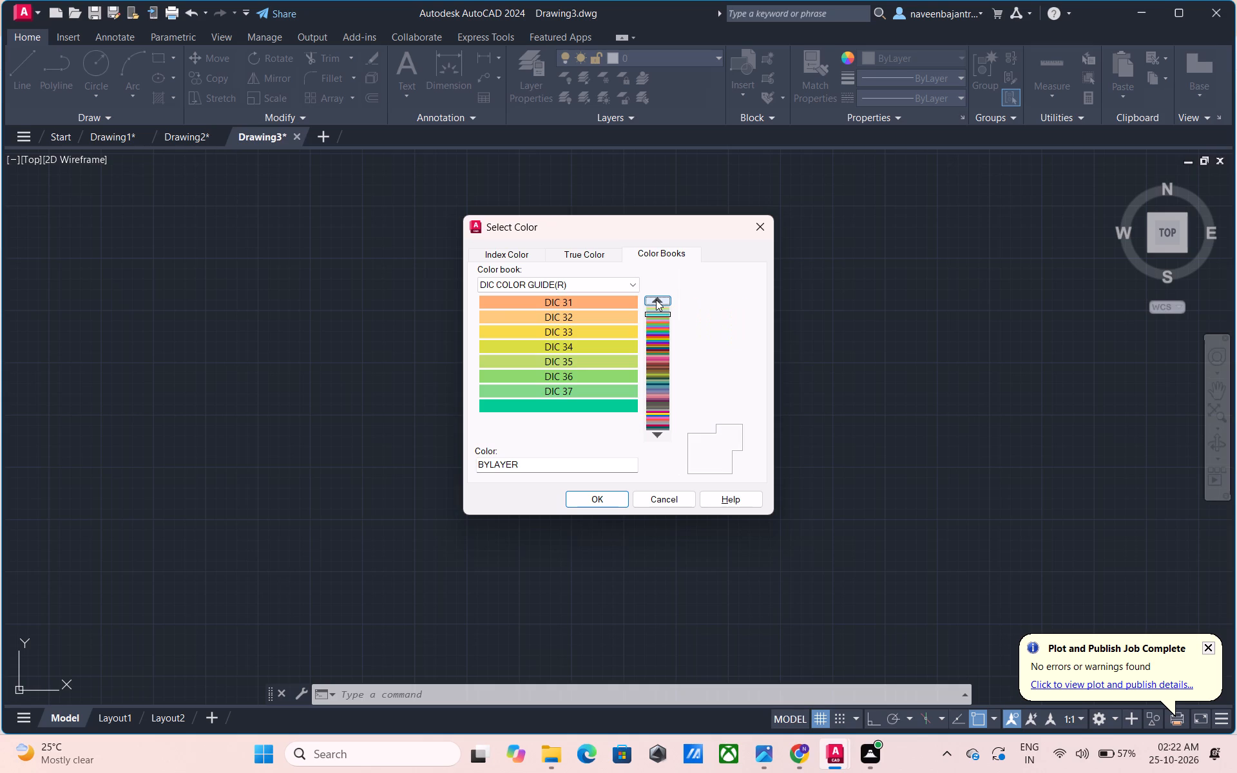
click(656, 300)
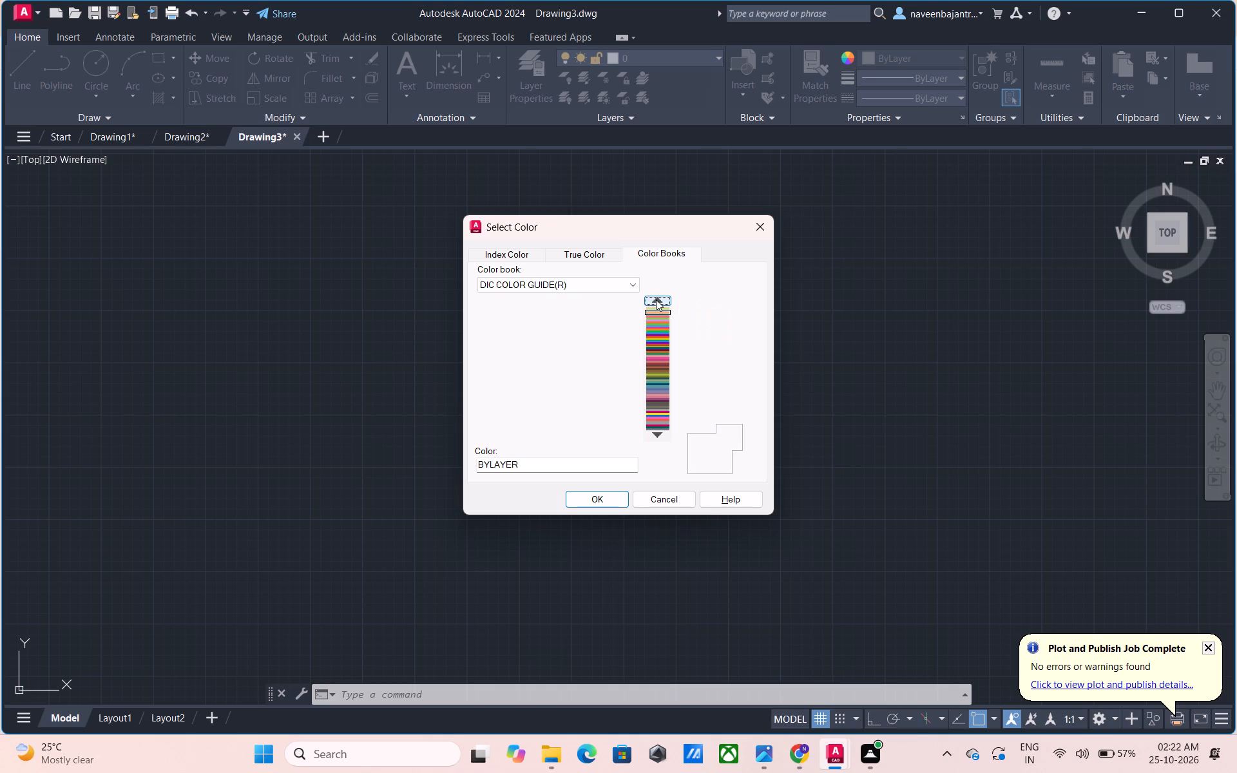
click(656, 300)
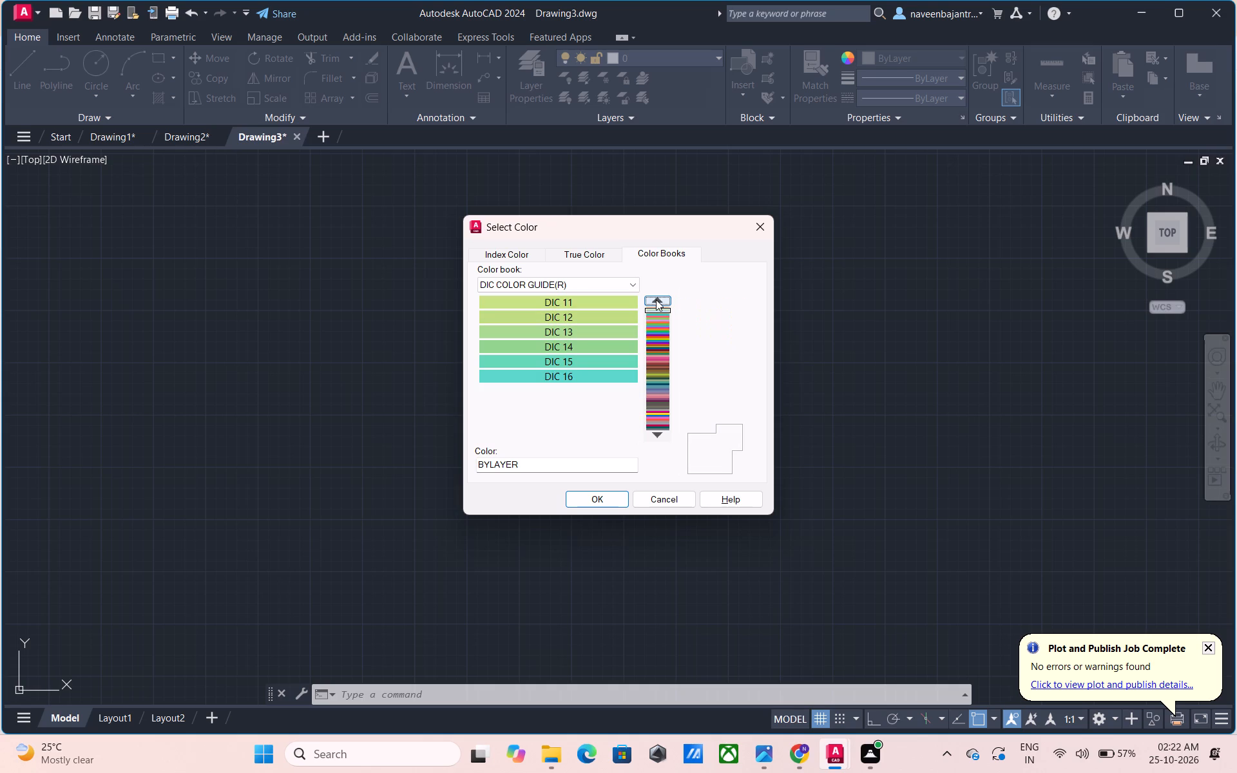
click(656, 300)
click(656, 300)
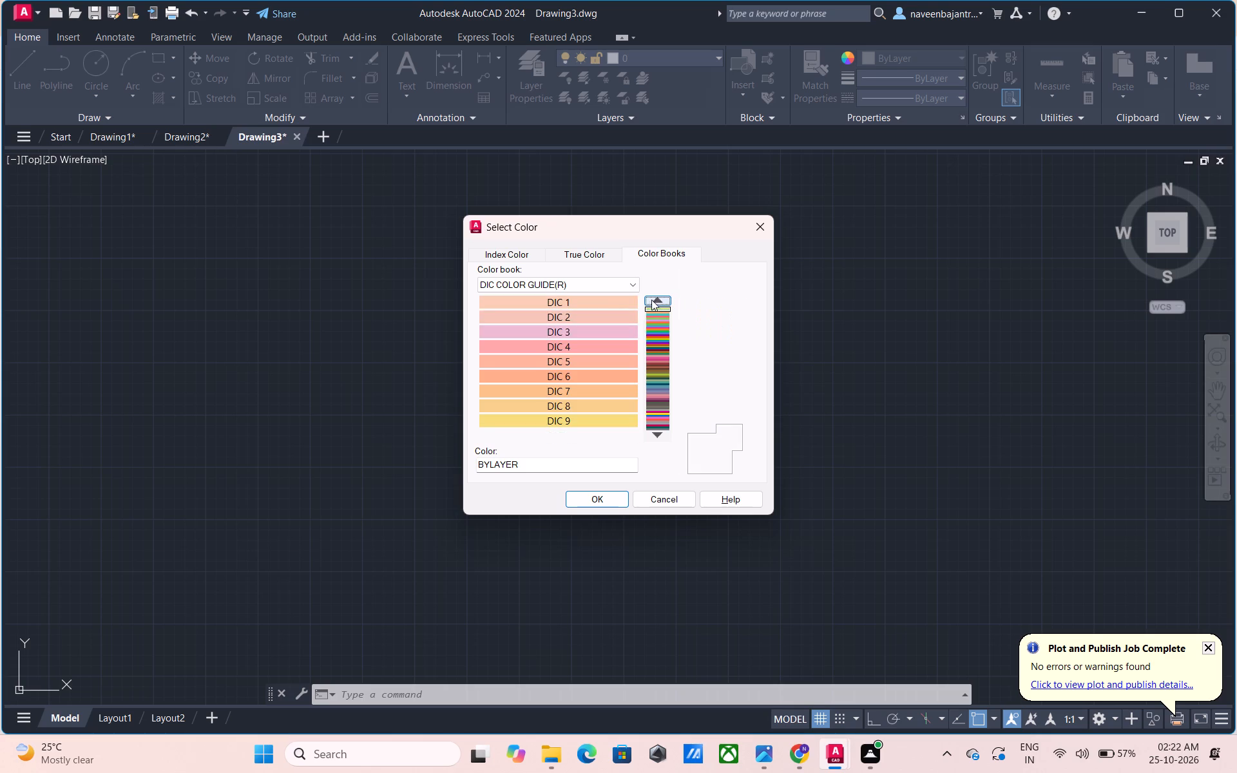
Preview the DIC COLOR GUIDE(R) colours one by one from DIC 1 to DIC 10, examining each swatch and its RGB equivalent.
click(566, 301)
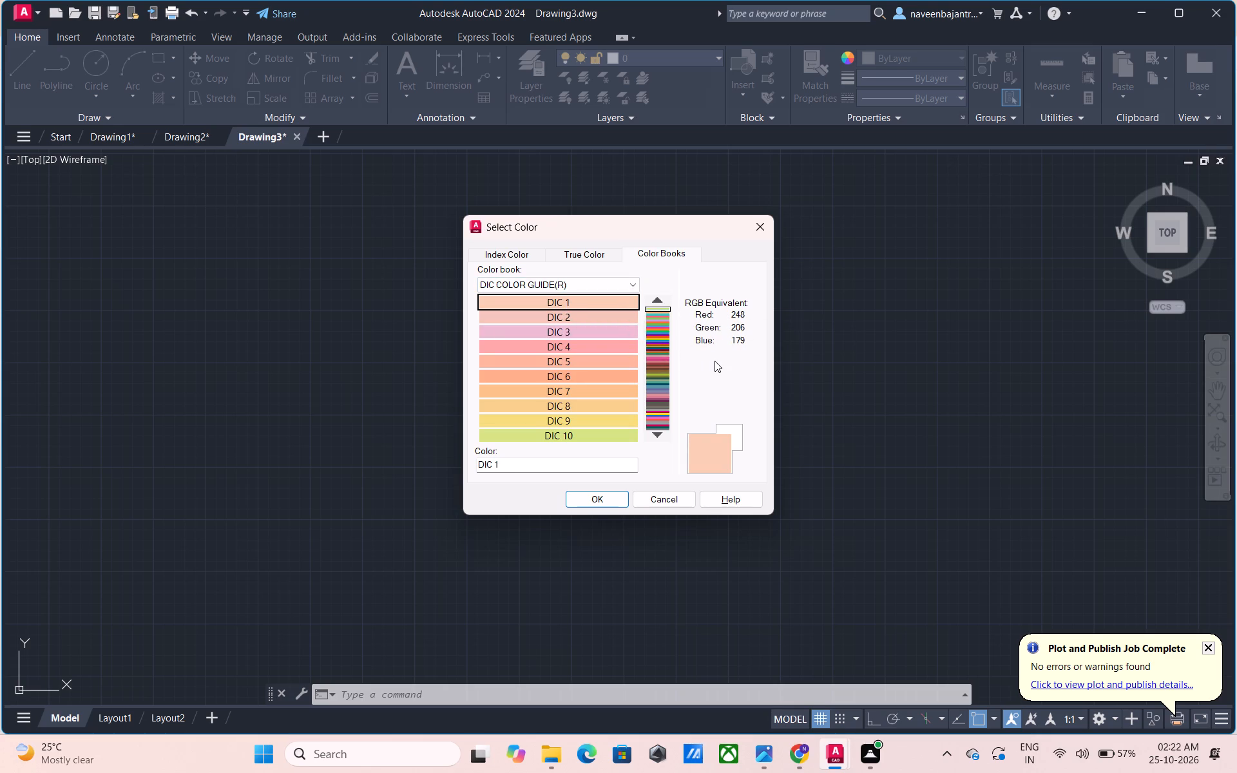
key(Down)
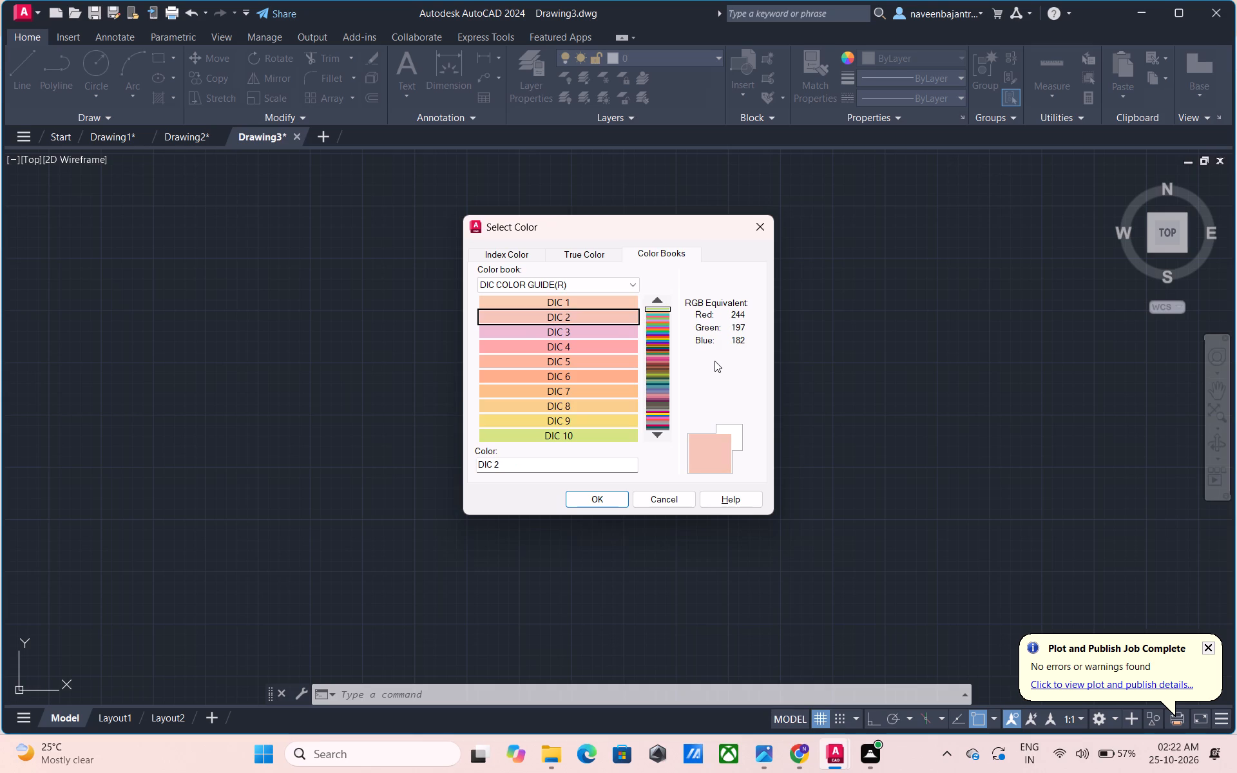
key(Down)
key(Down)
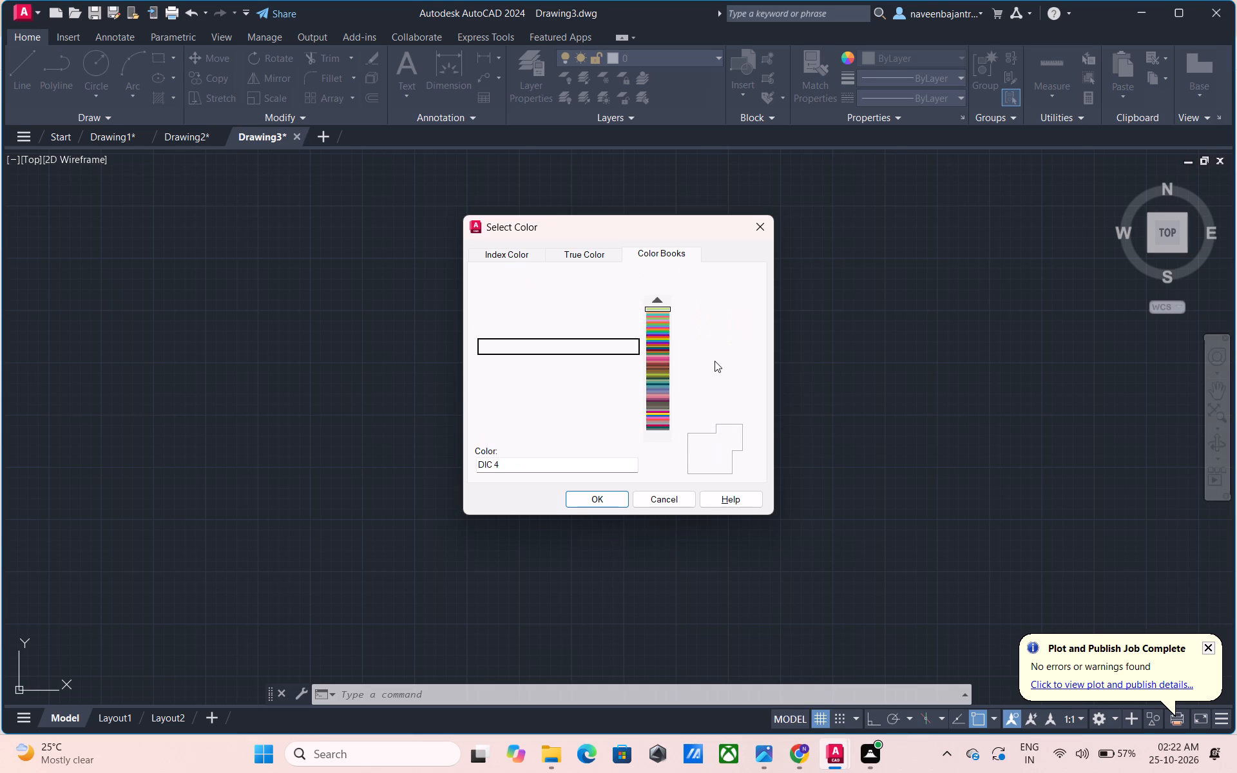
key(Down)
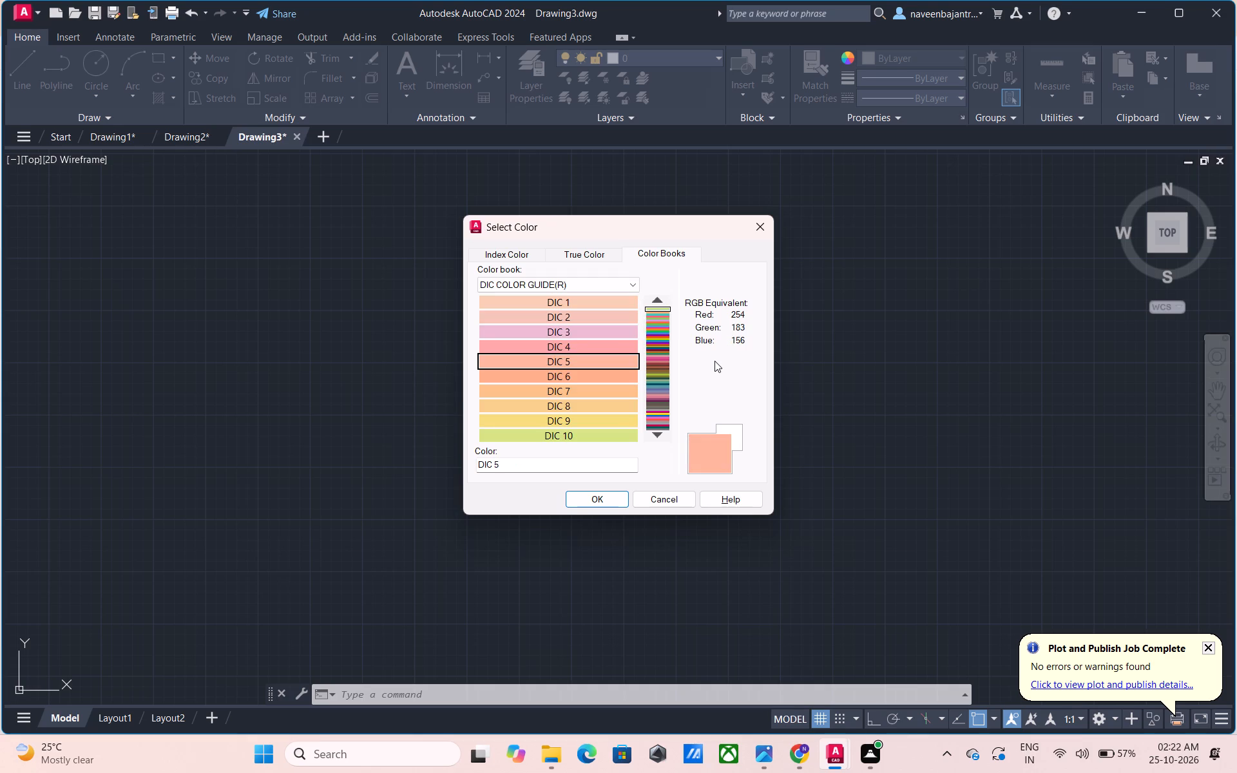
key(Down)
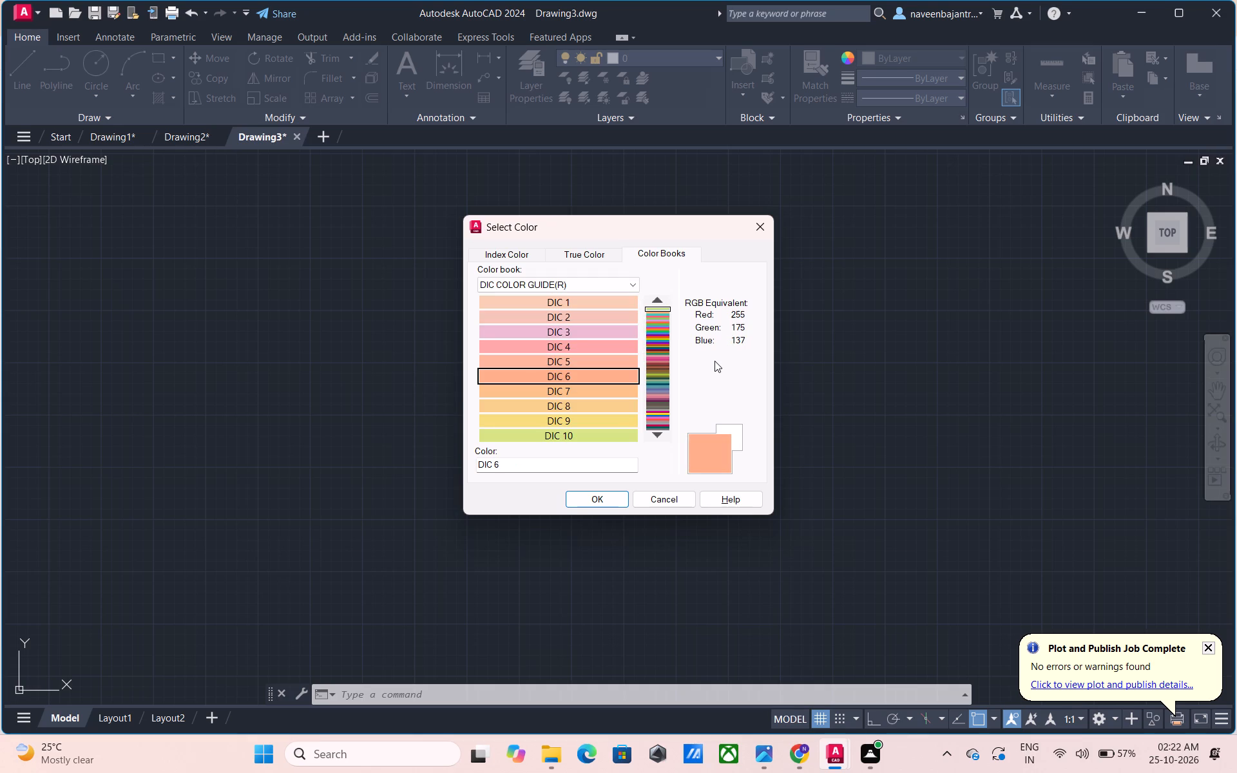
key(Down)
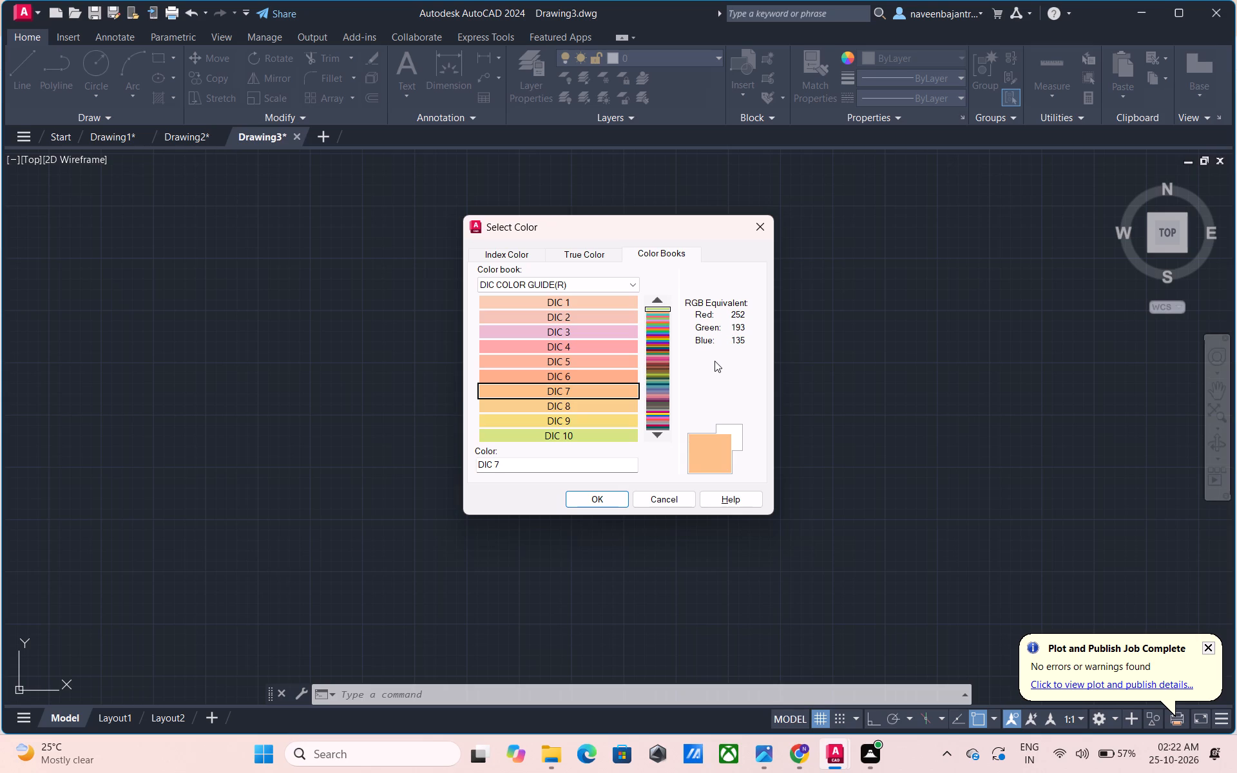
key(Down)
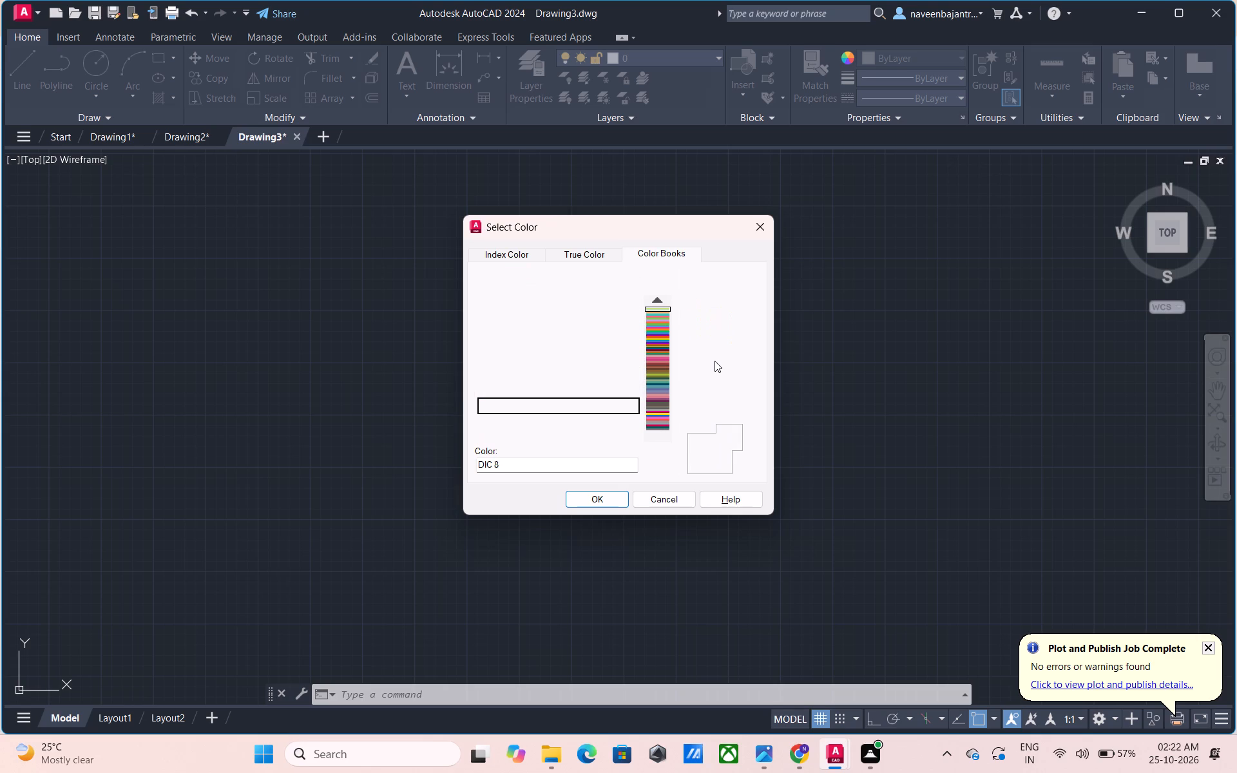
key(Down)
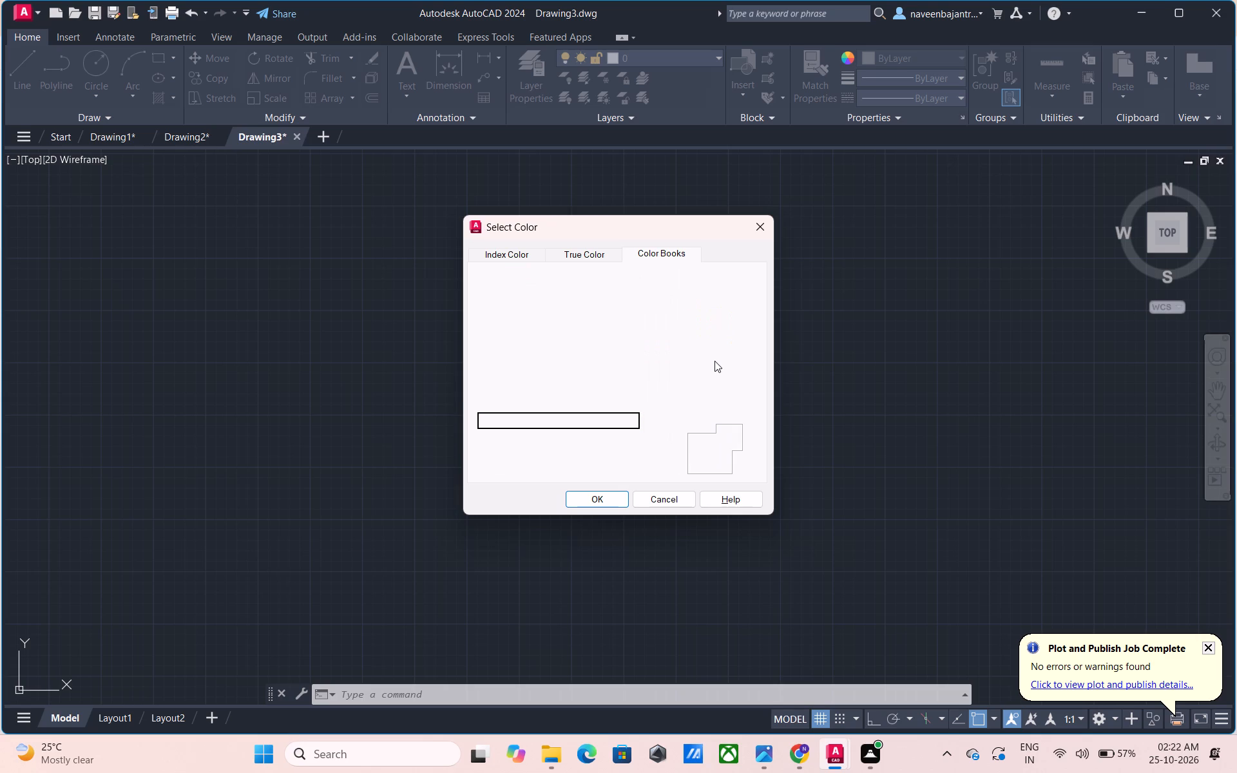
key(Down)
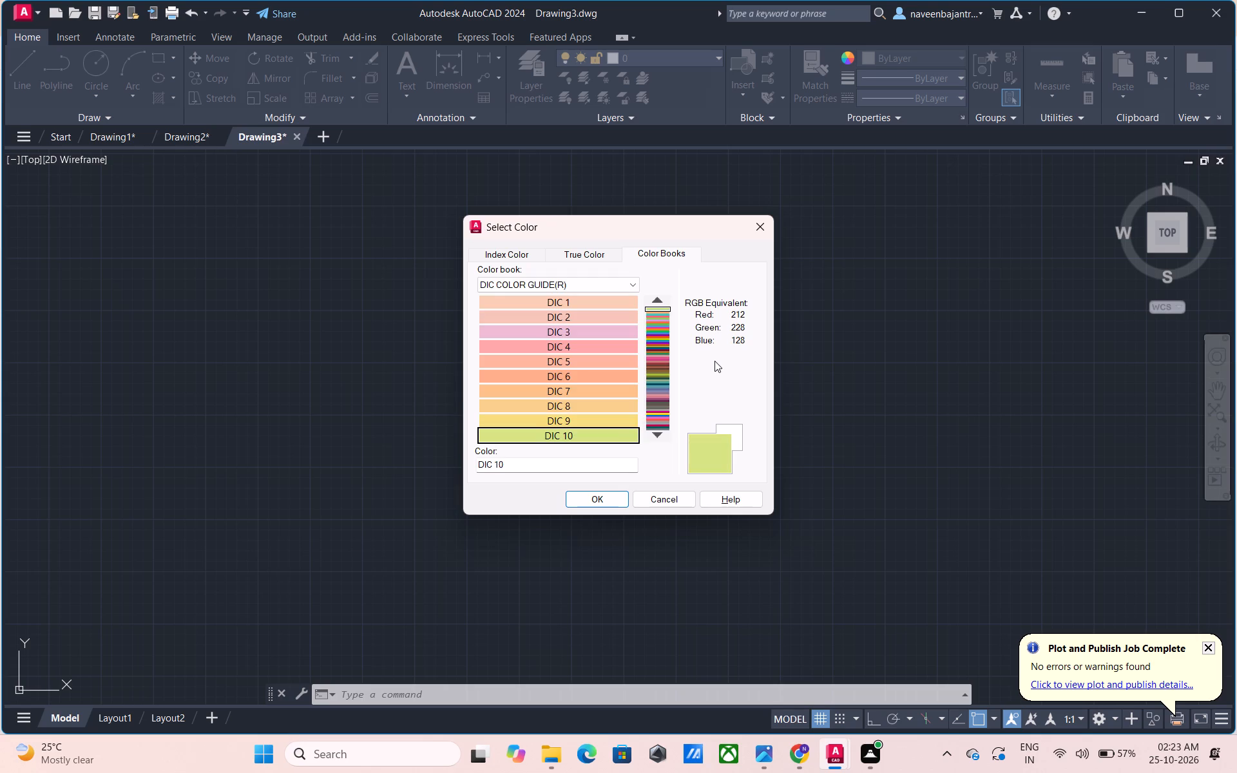
Preview the green to blue DIC COLOR GUIDE(R) colours one by one from DIC 11 to DIC 20, examining their RGB equivalents.
key(Down)
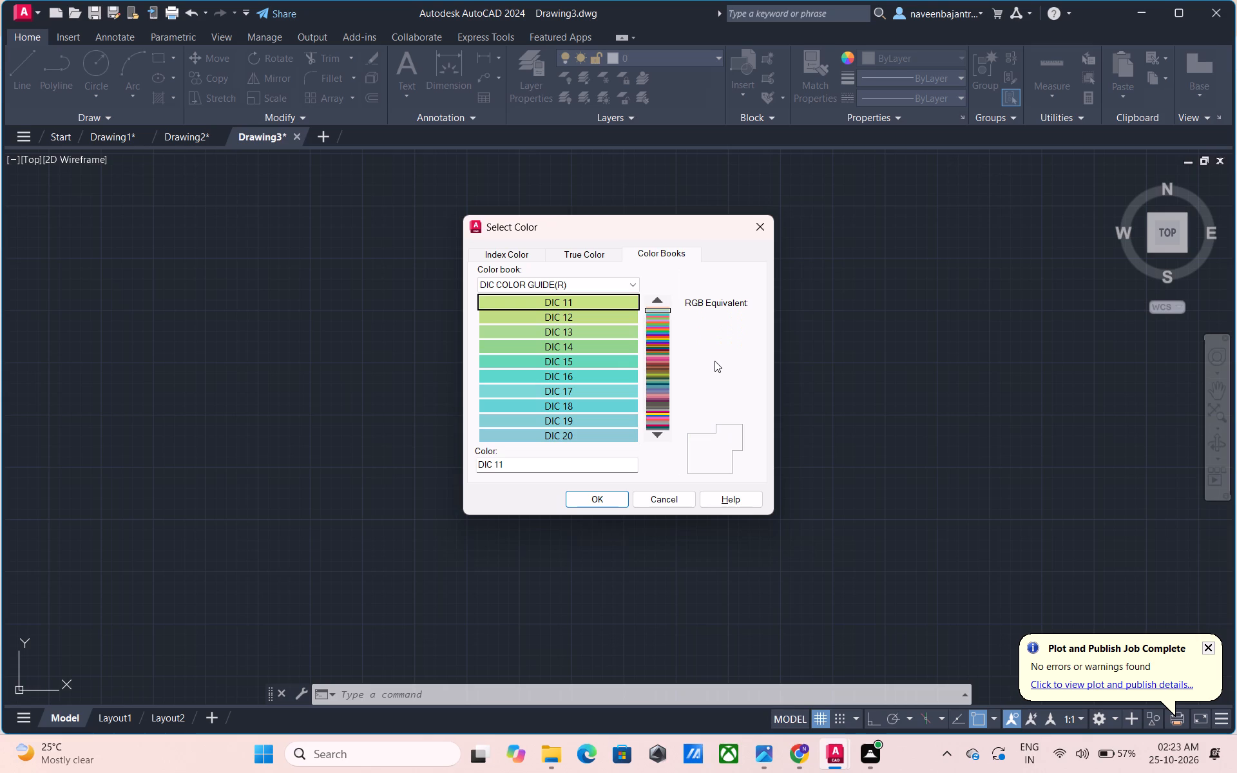
key(Down)
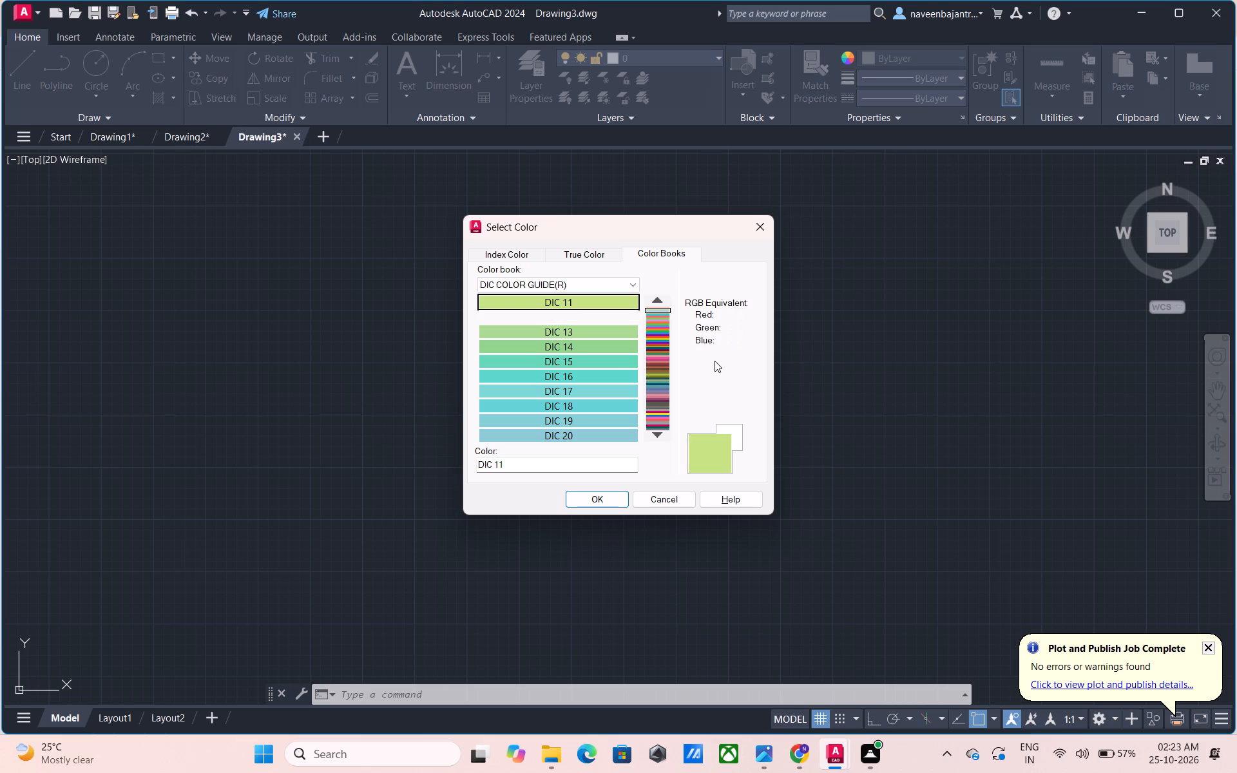
key(Down)
key(Down)
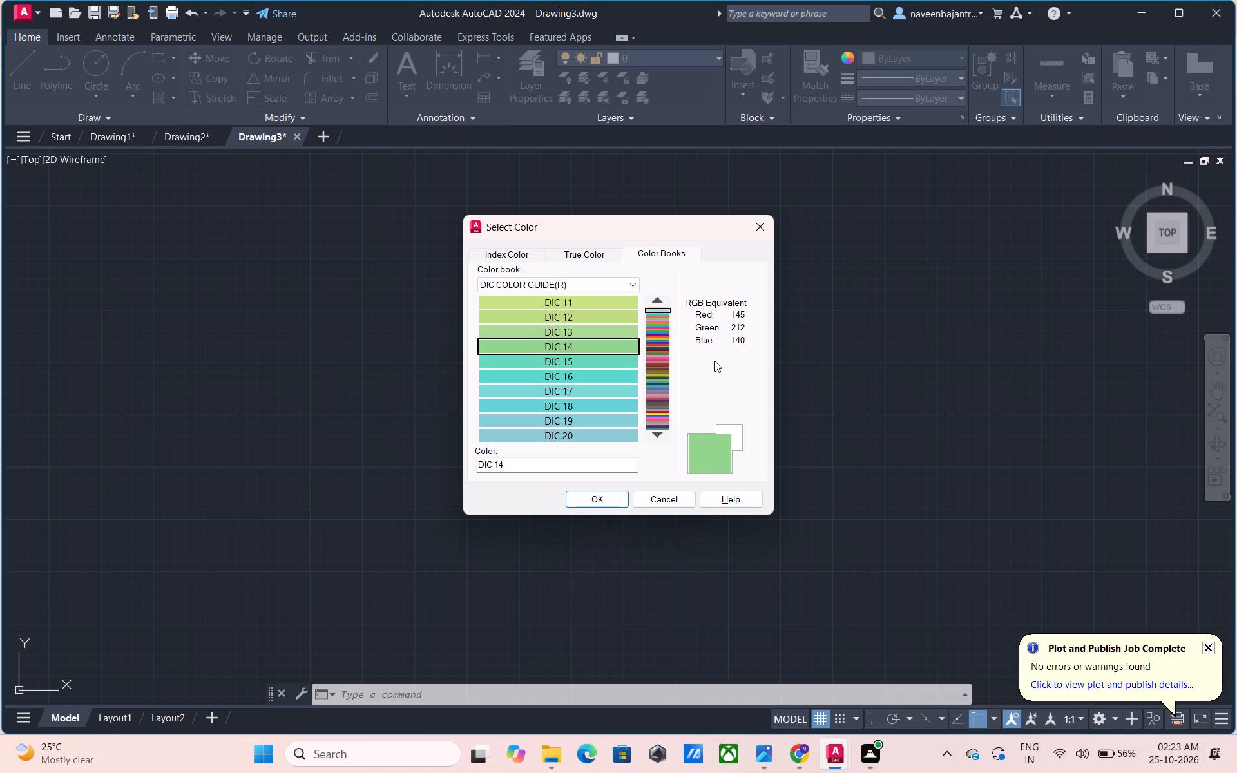
key(Down)
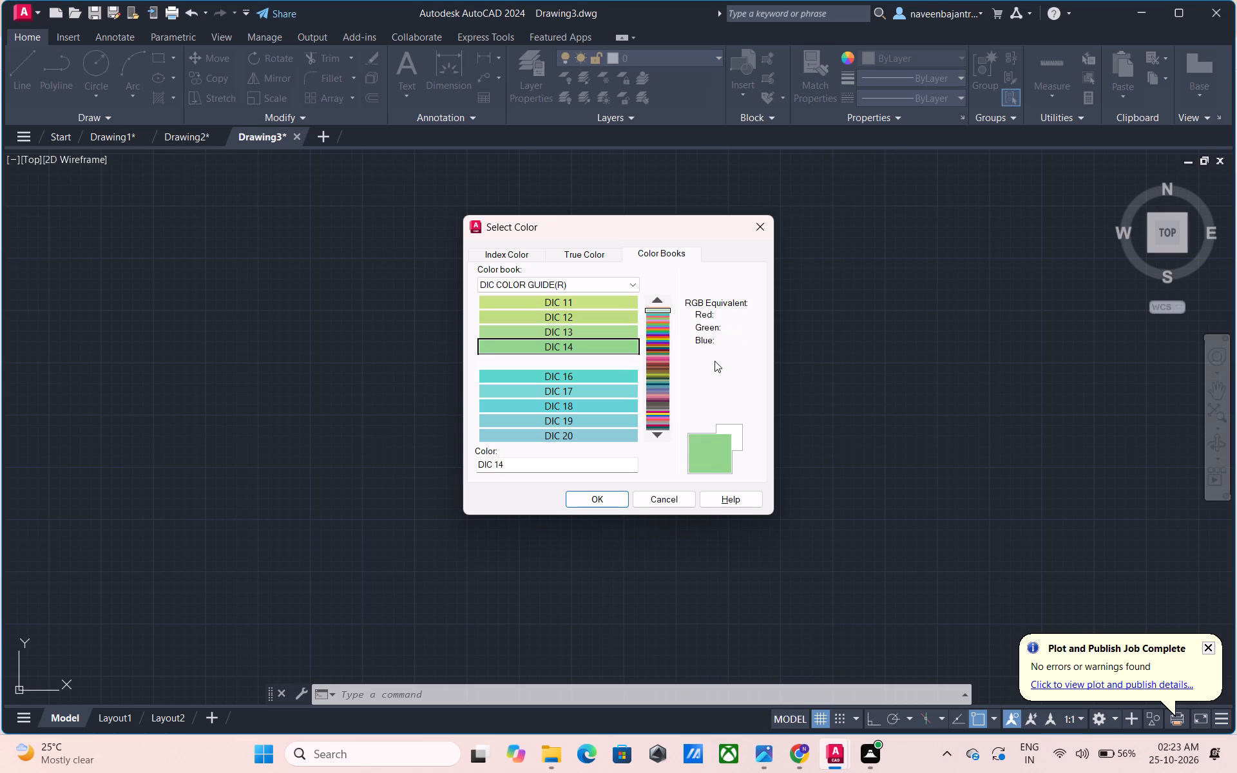
key(Down)
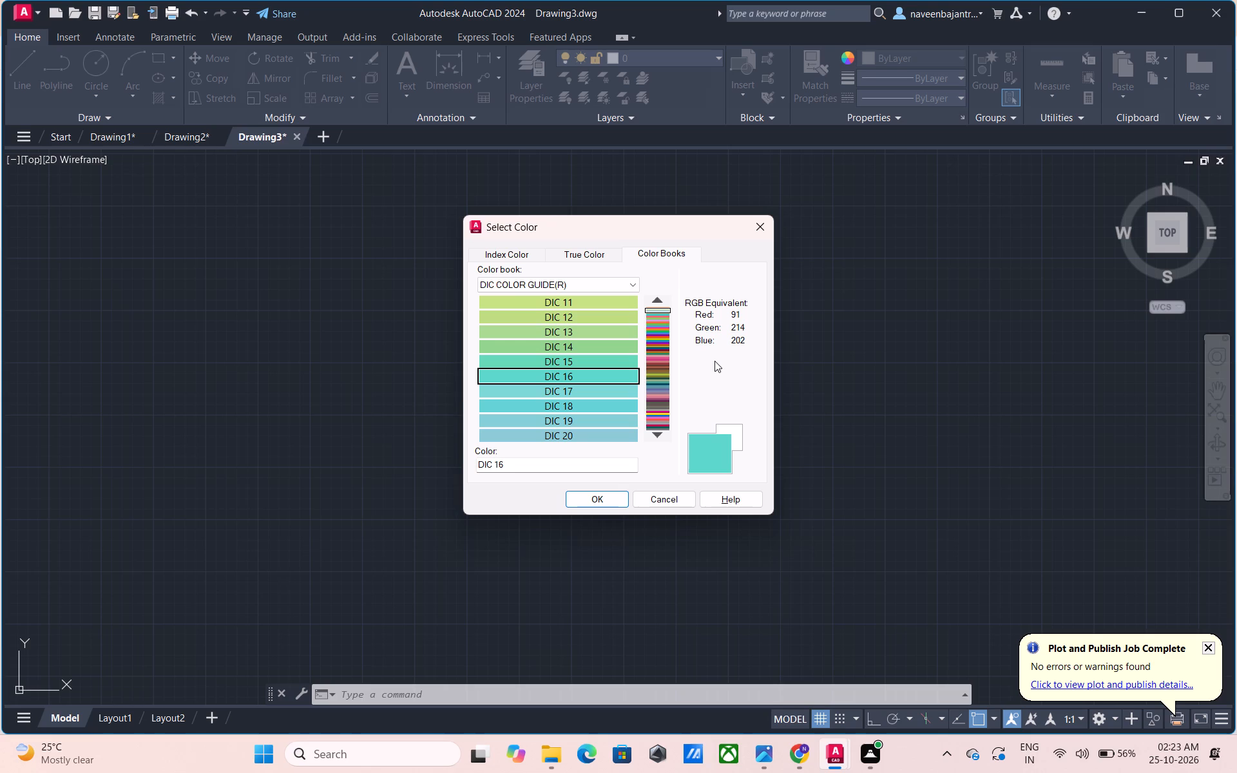
key(Down)
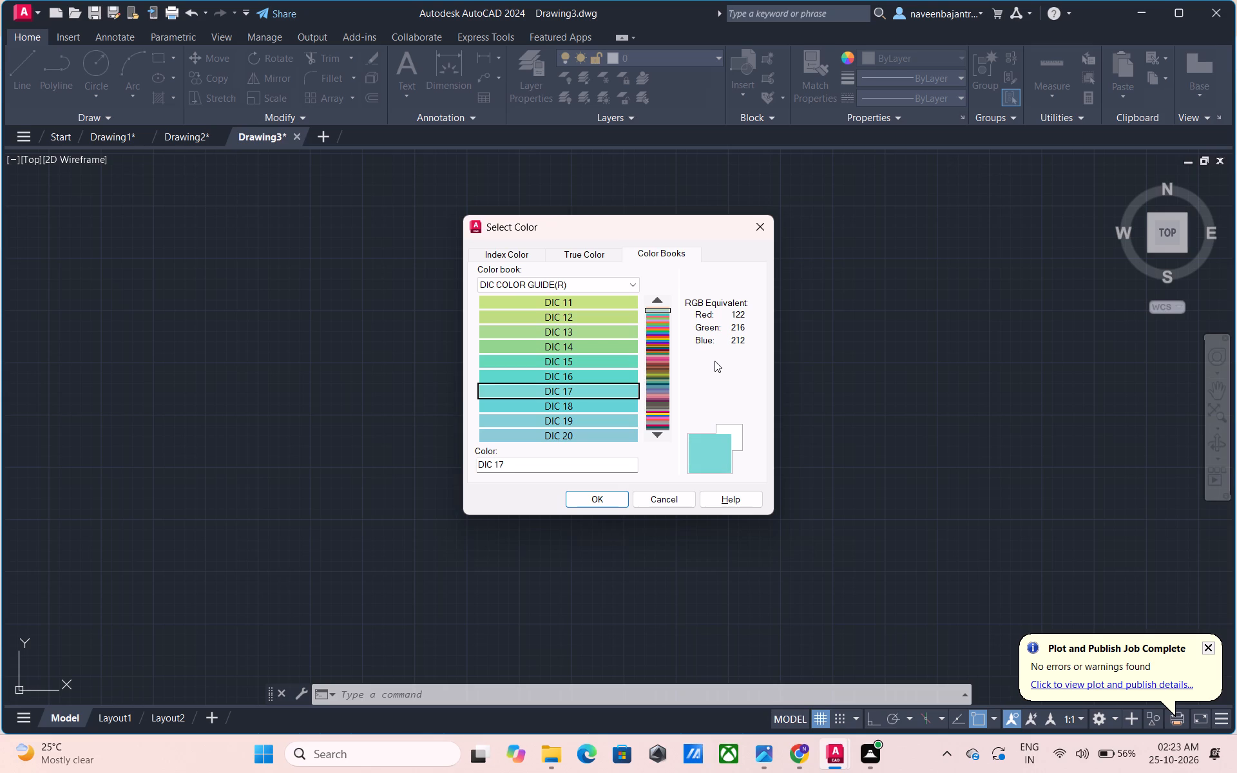
key(Down)
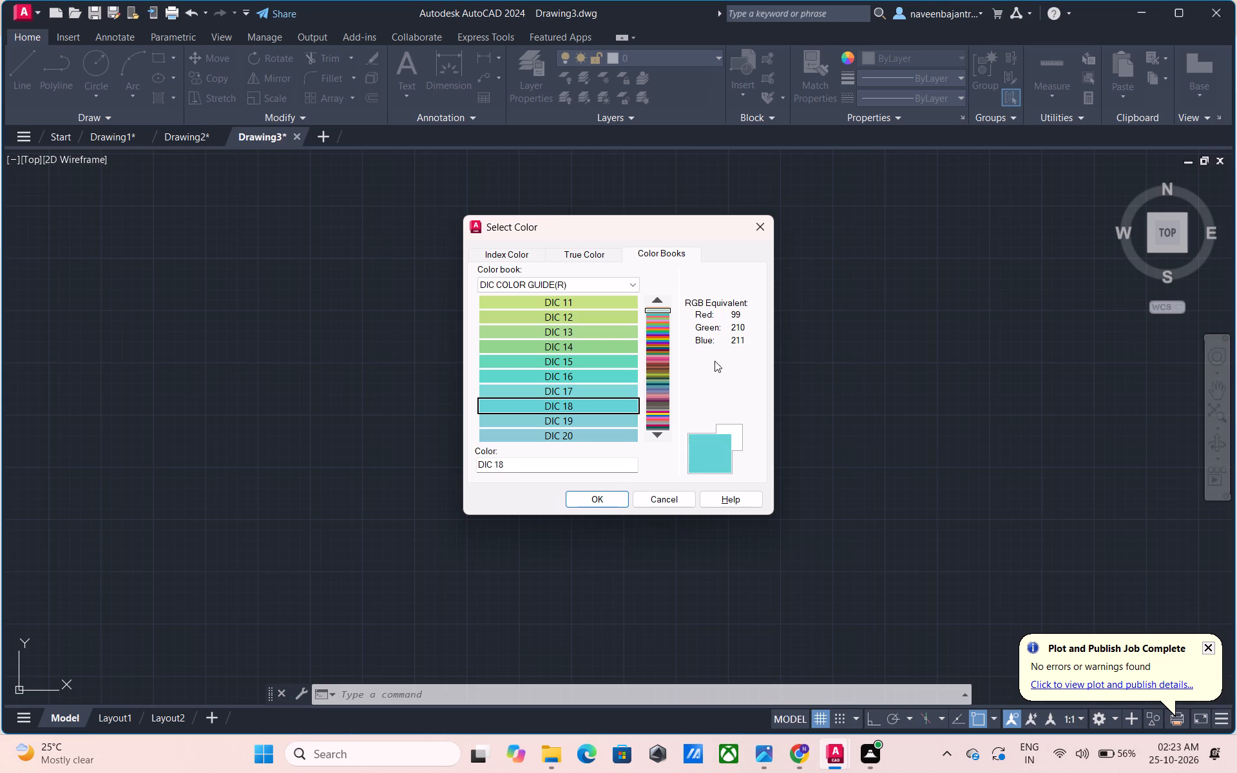
key(Down)
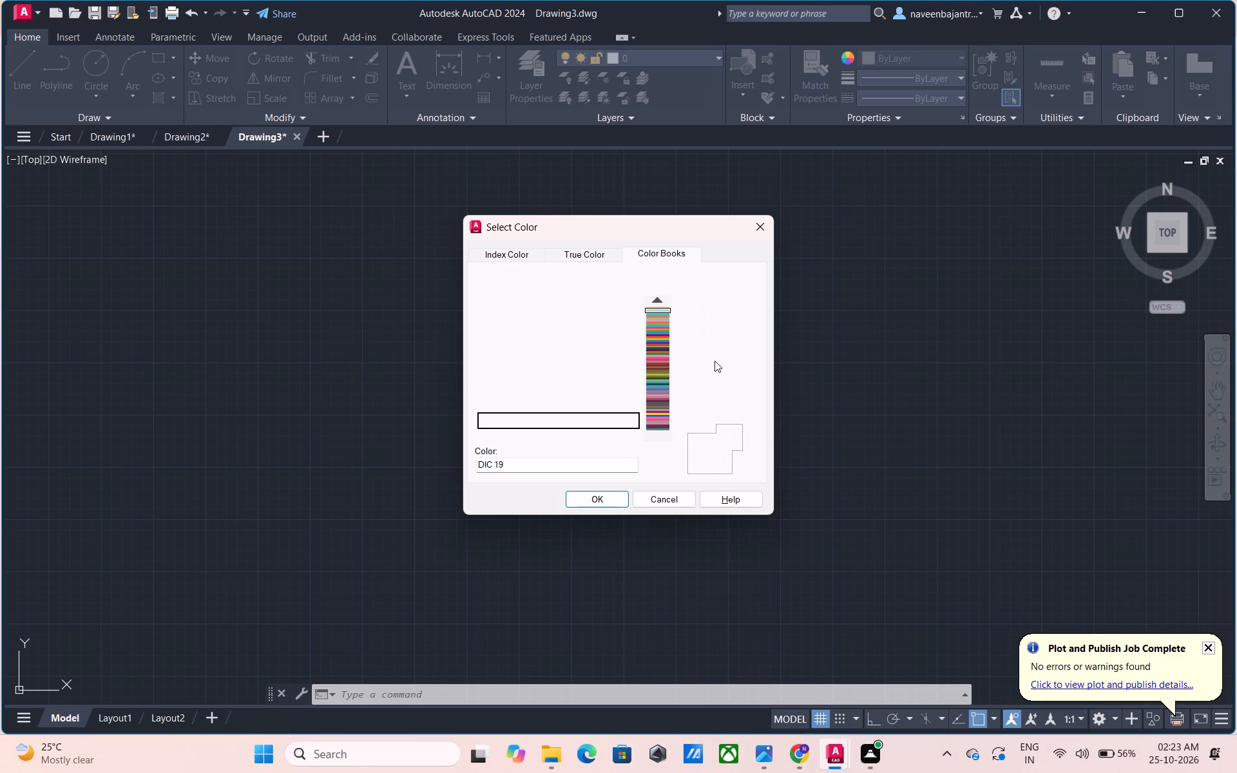
key(Down)
Preview the DIC COLOR GUIDE(R) colours one by one from the pale blue DIC 21 through the pinks to the orange DIC 30.
key(Down)
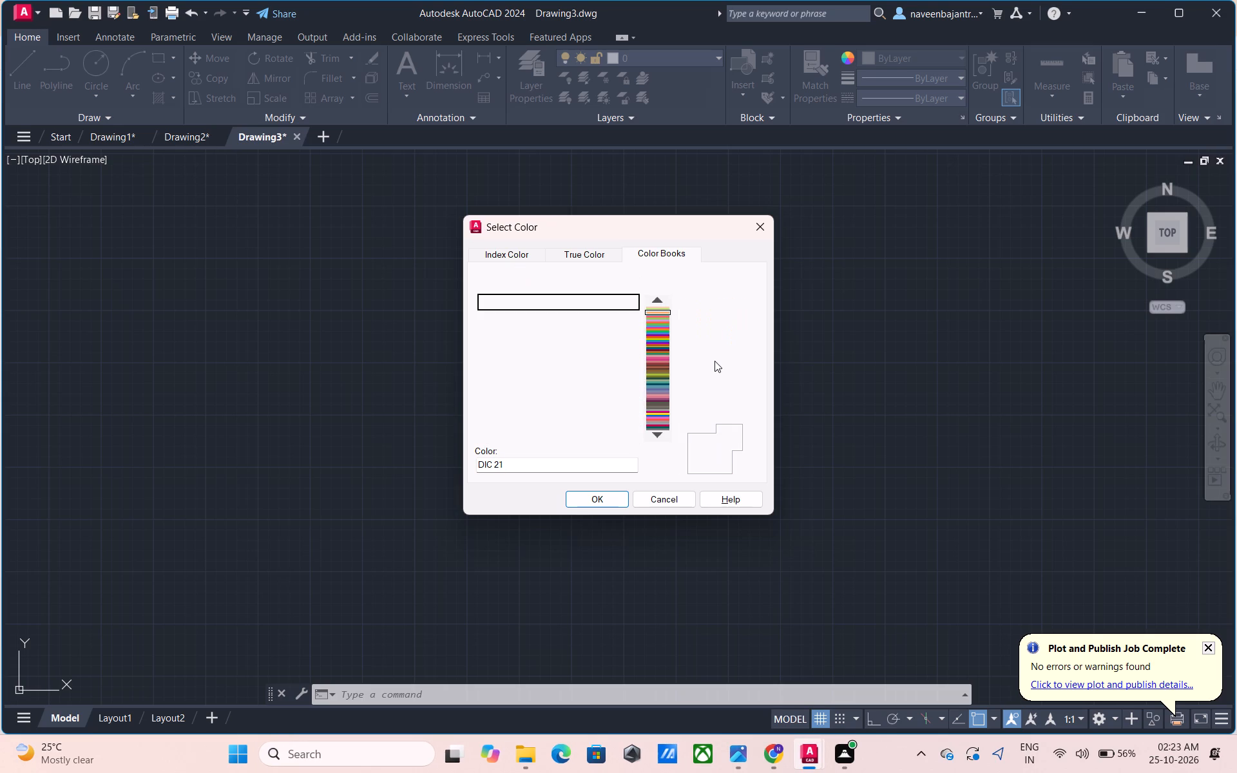
key(Down)
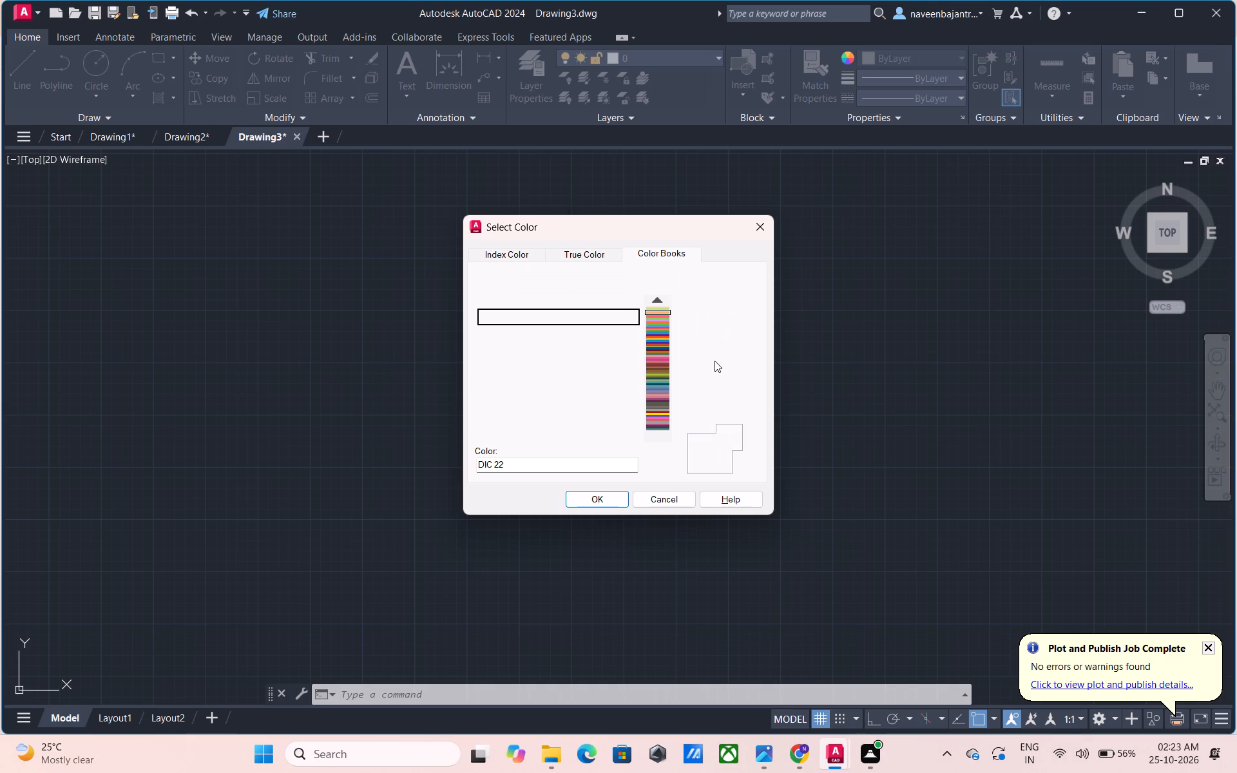
key(Down)
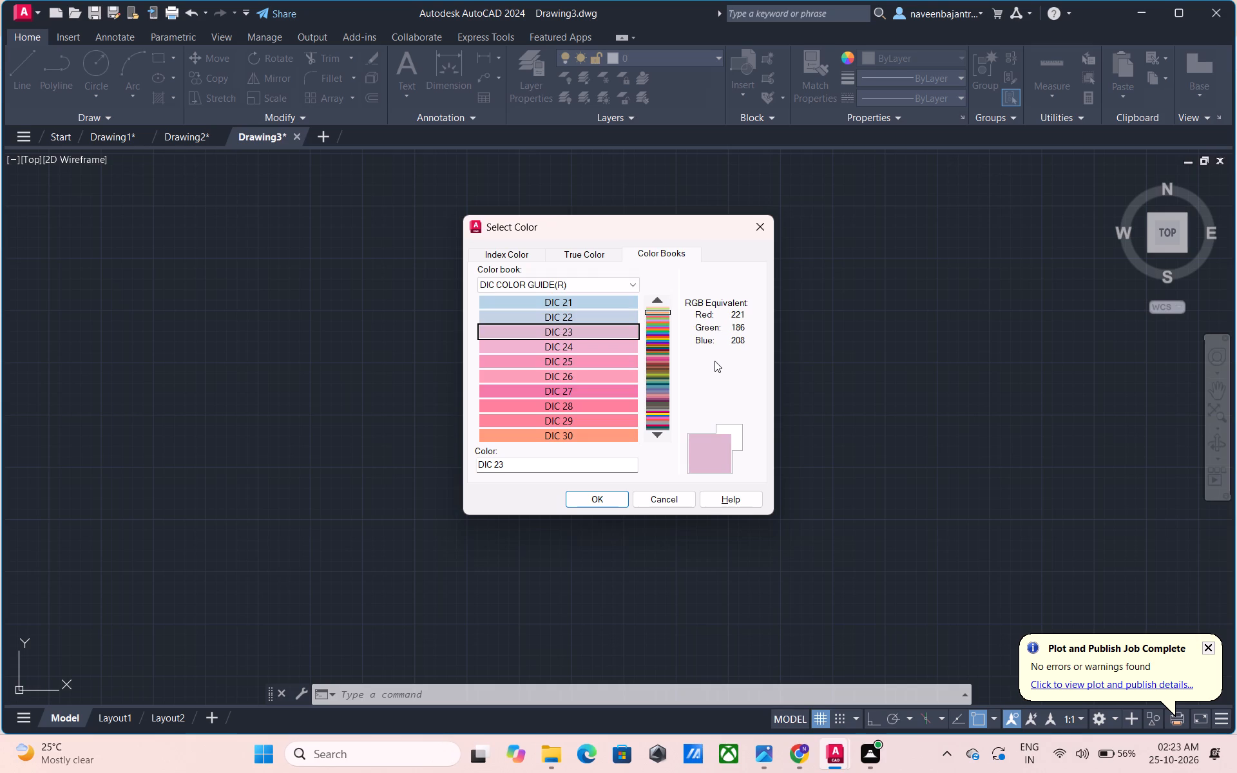
key(Down)
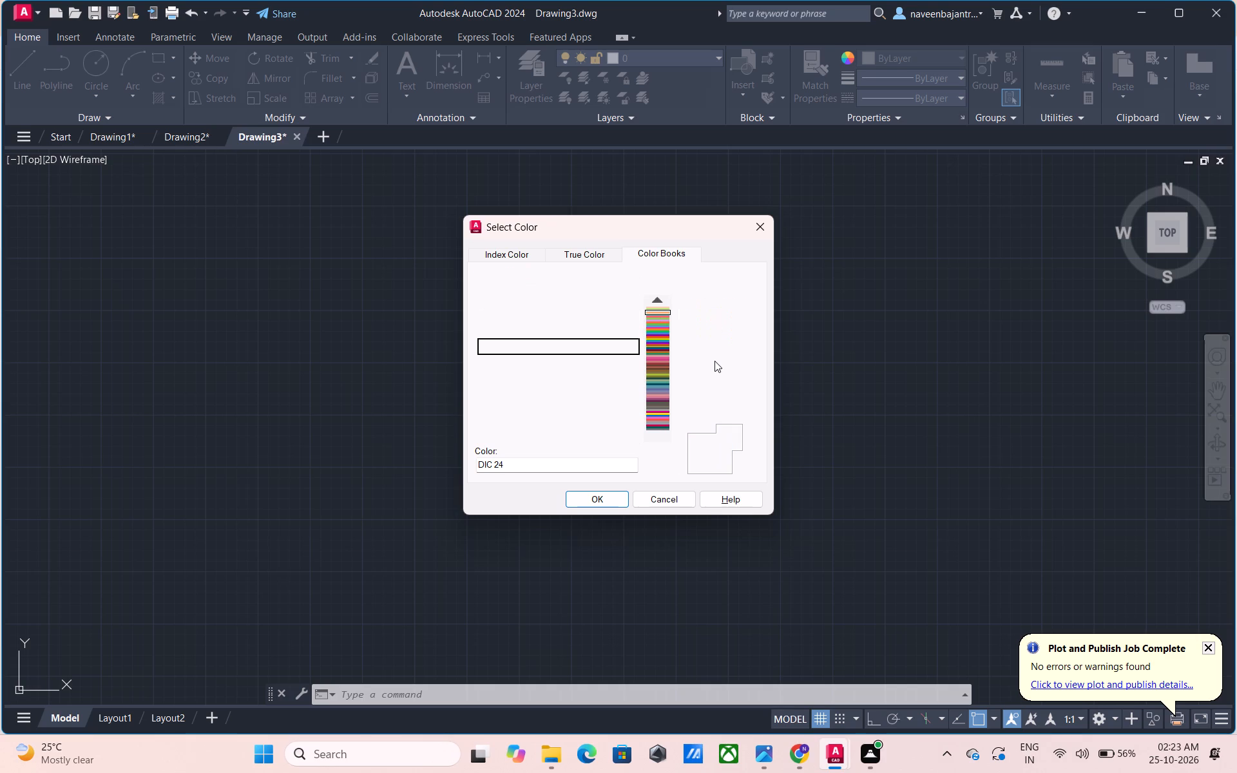
key(Down)
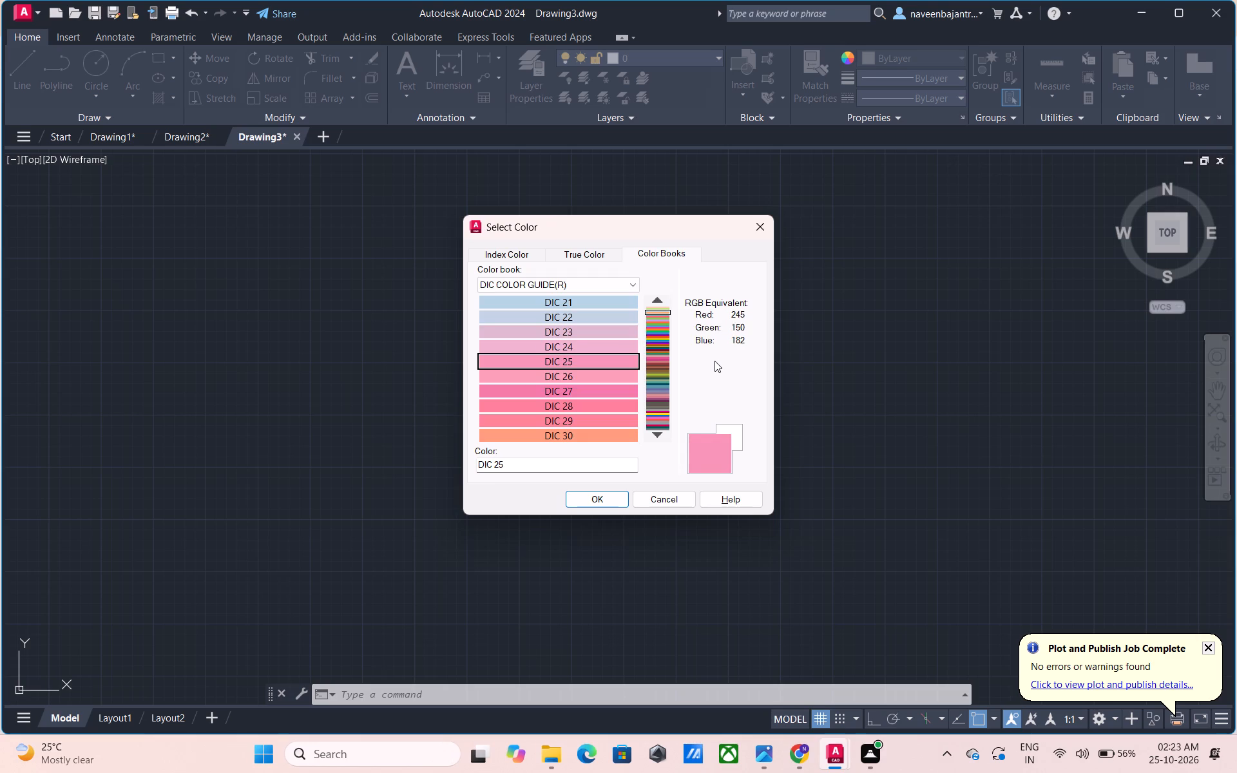
key(Down)
key(Down)
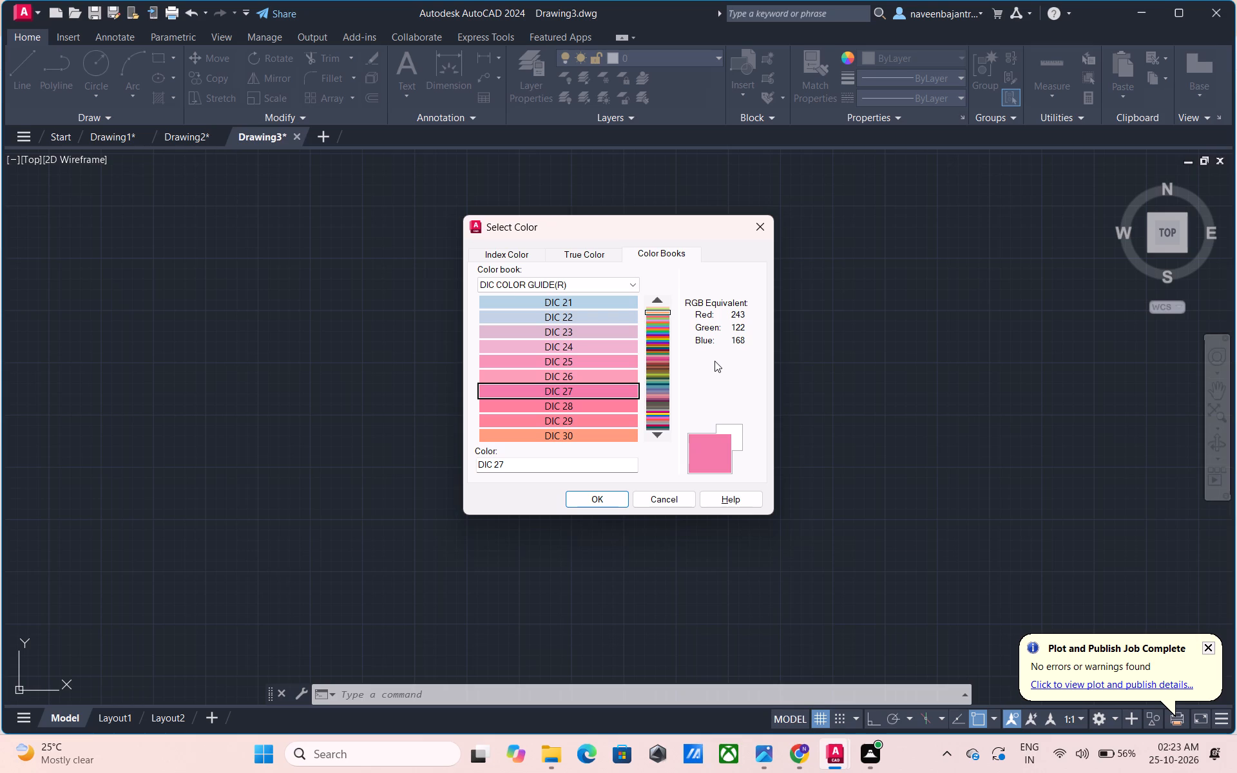
key(Down)
key(Down)
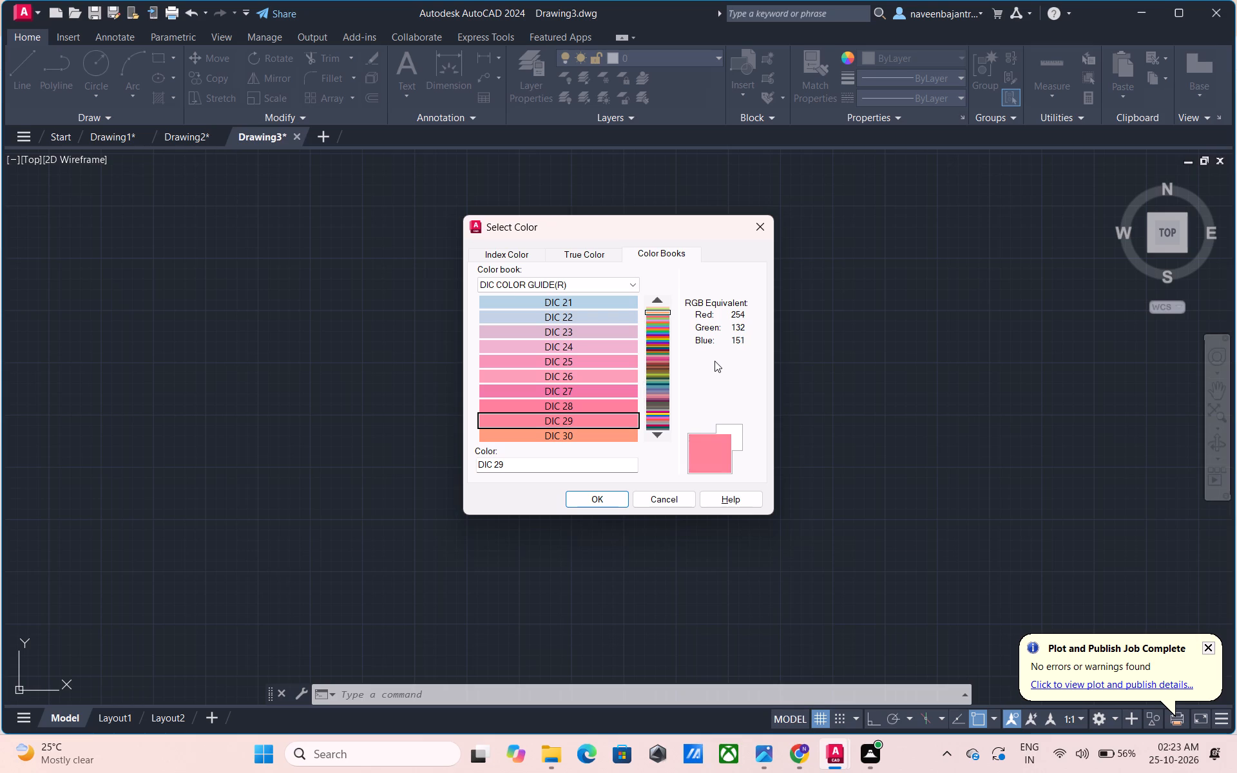
key(Down)
Preview the orange, yellow and green DIC COLOR GUIDE(R) colours one by one from DIC 31 to DIC 40, examining their RGB equivalents.
key(Down)
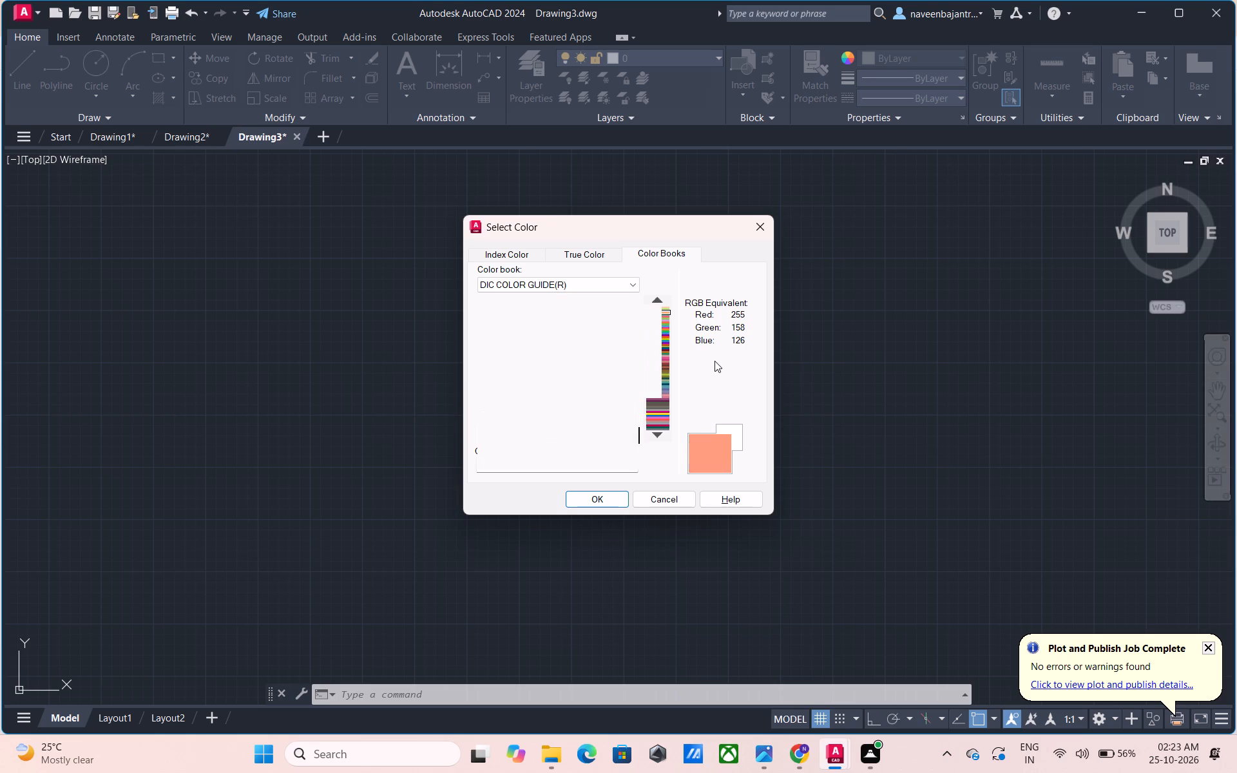
key(Down)
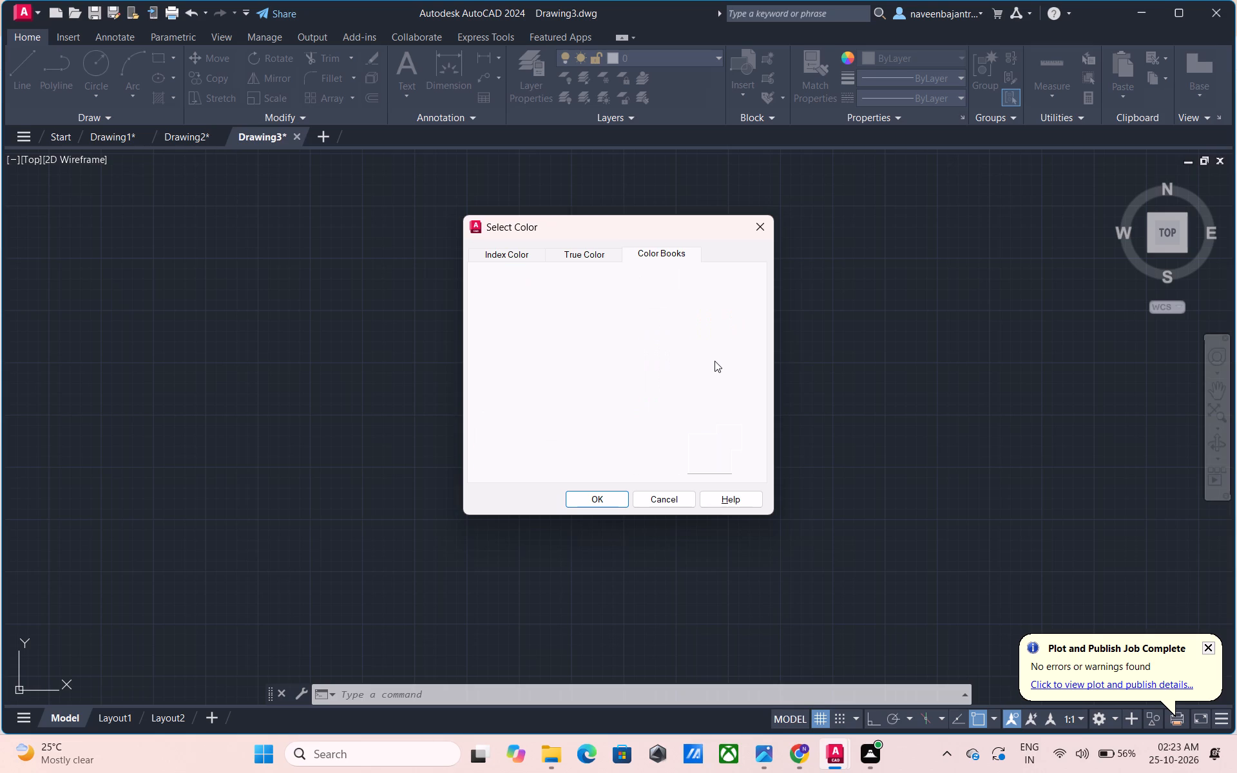
key(Down)
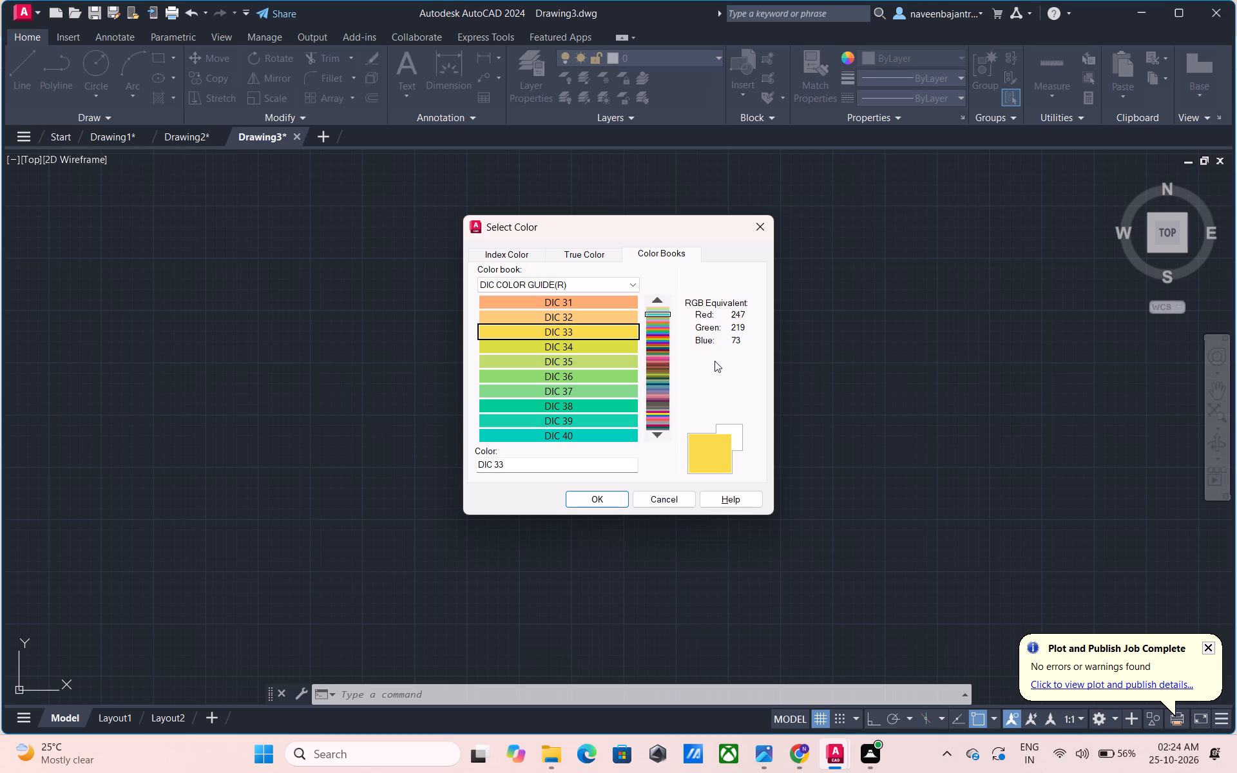
key(Down)
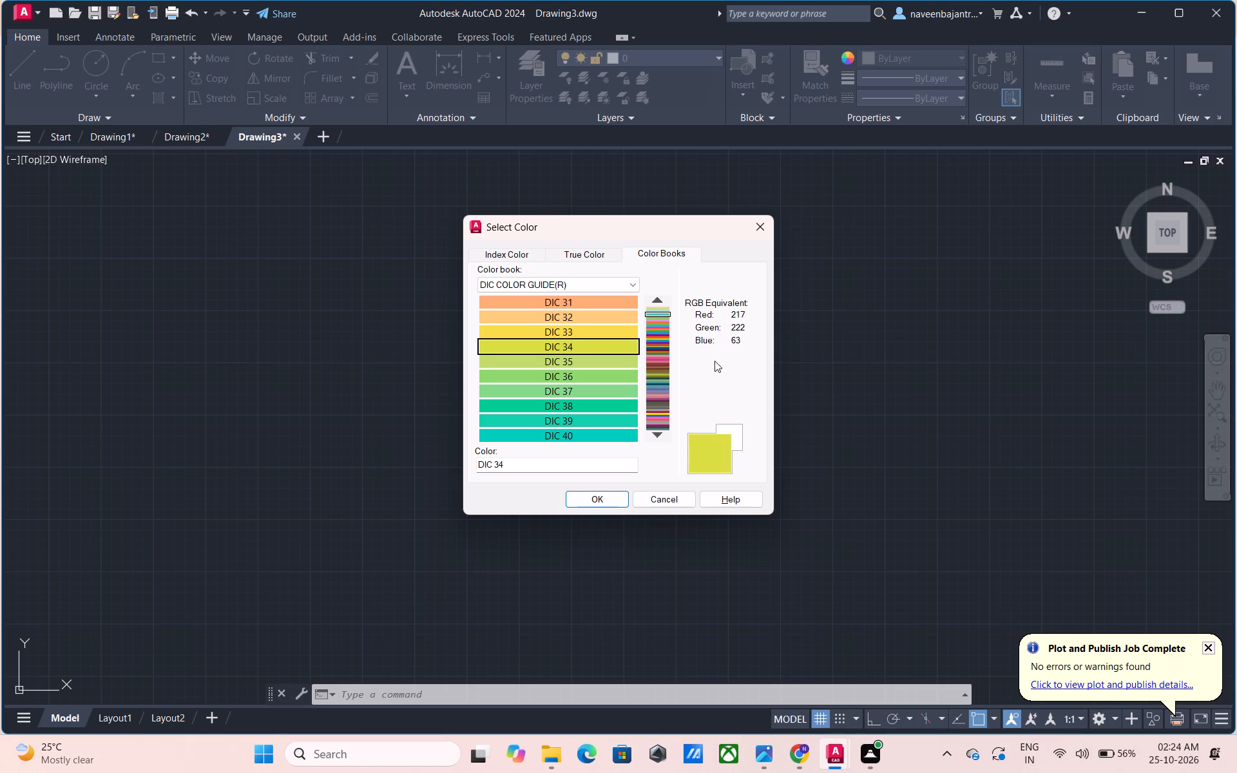
key(Down)
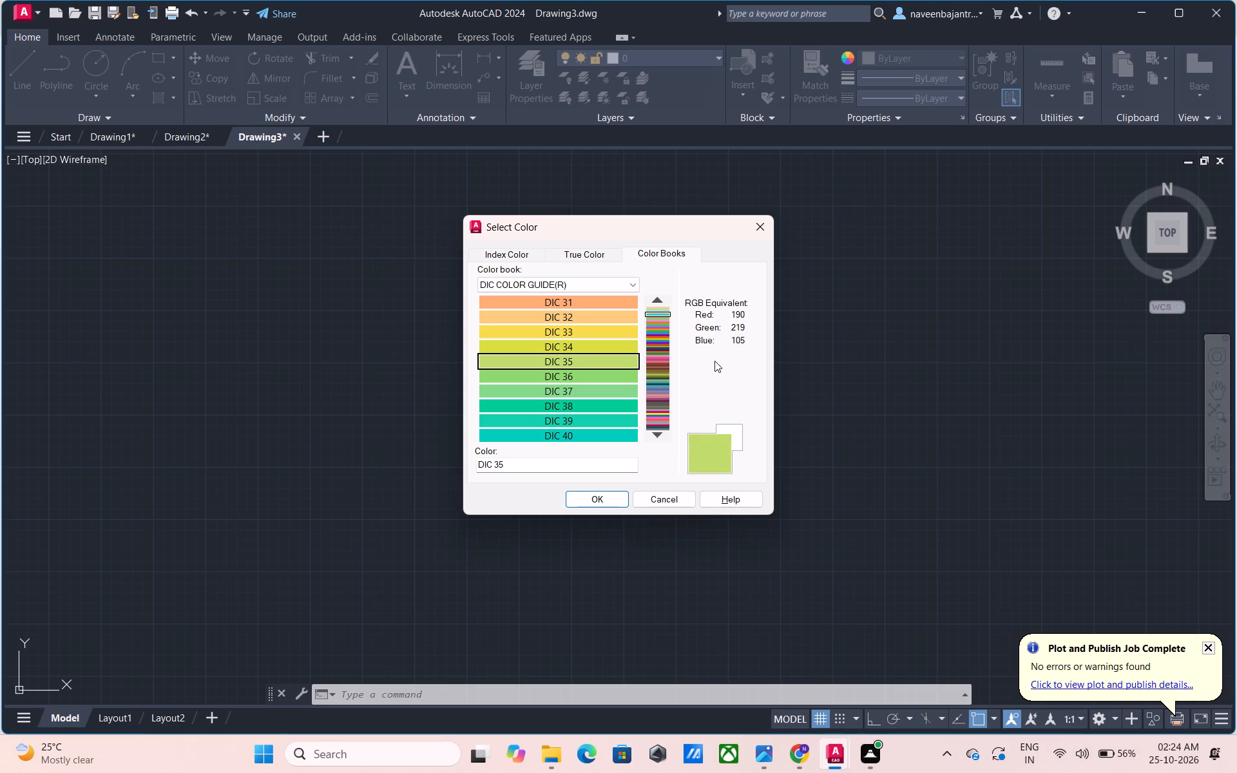
key(Down)
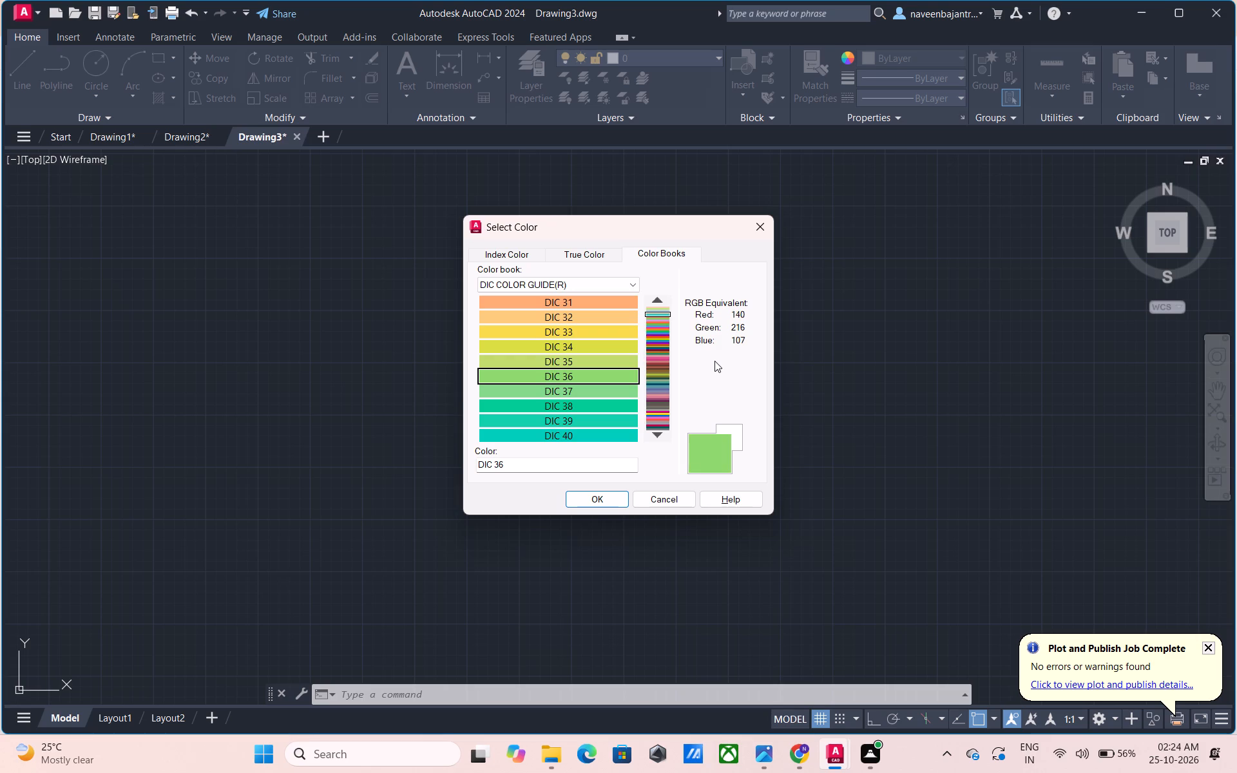
key(Down)
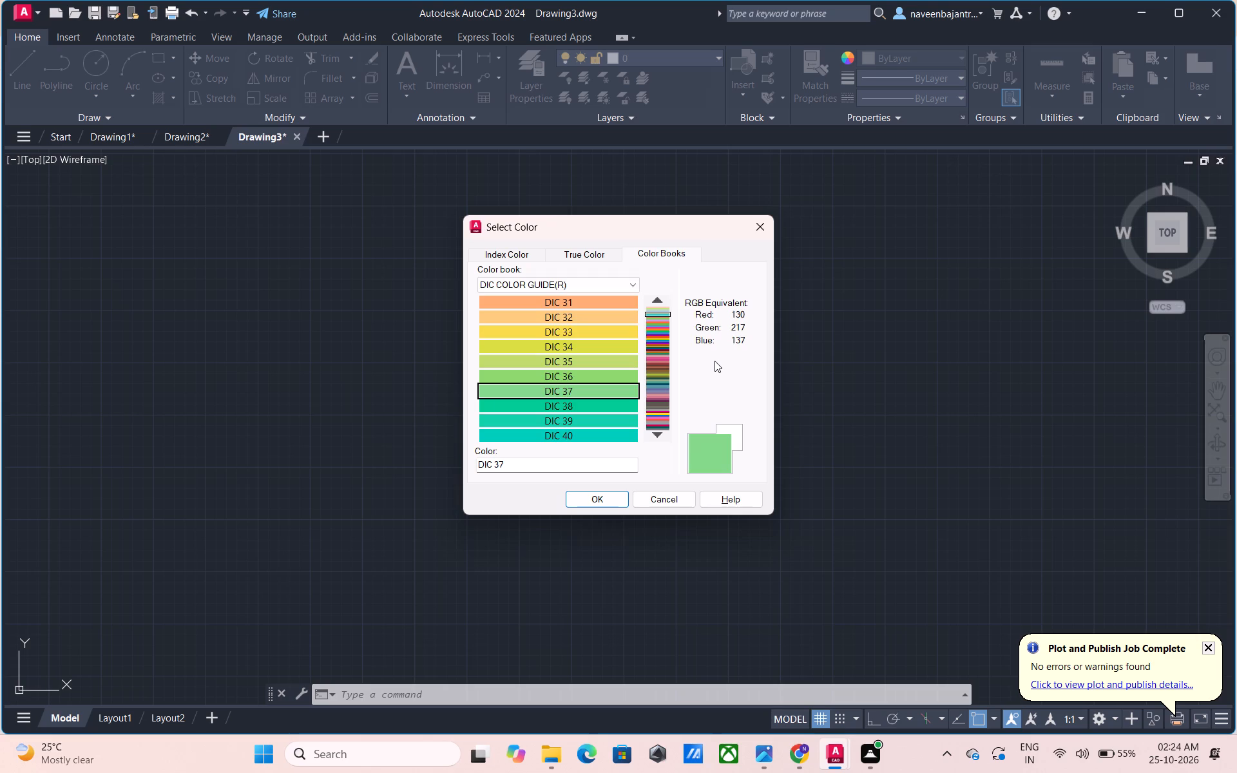
key(Down)
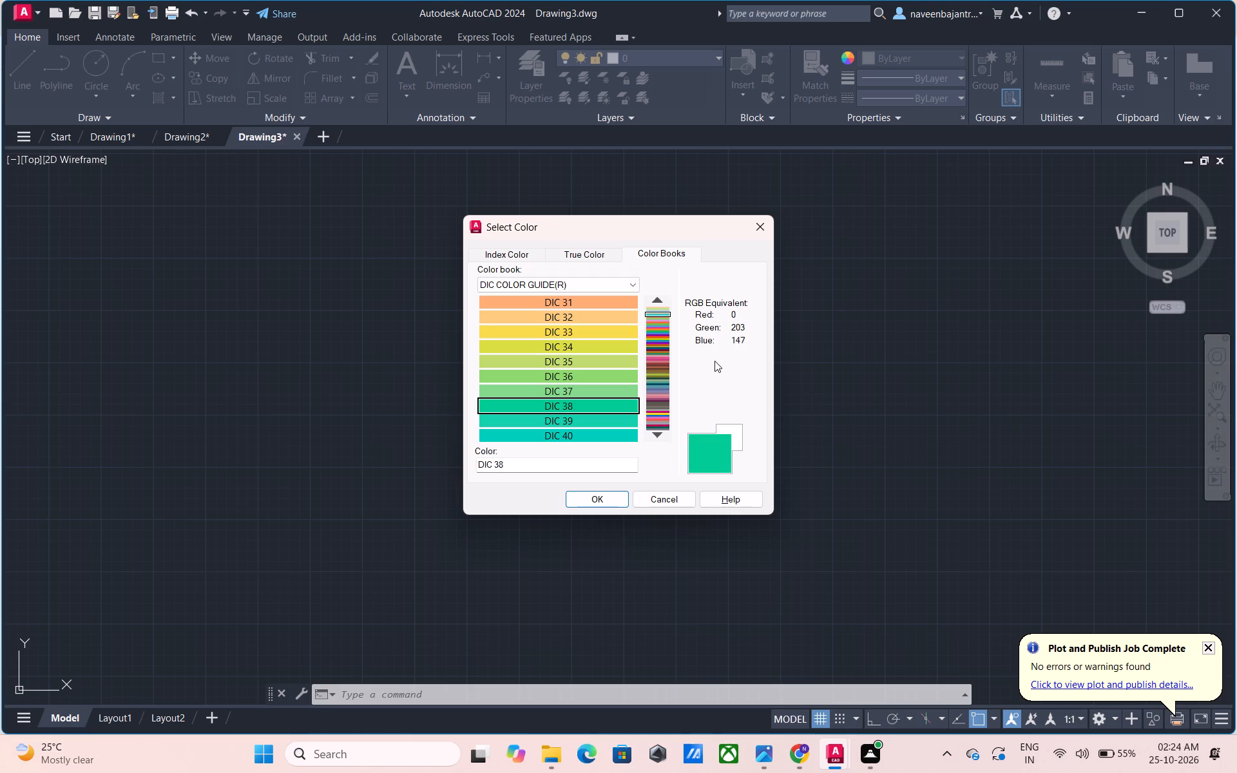
key(Down)
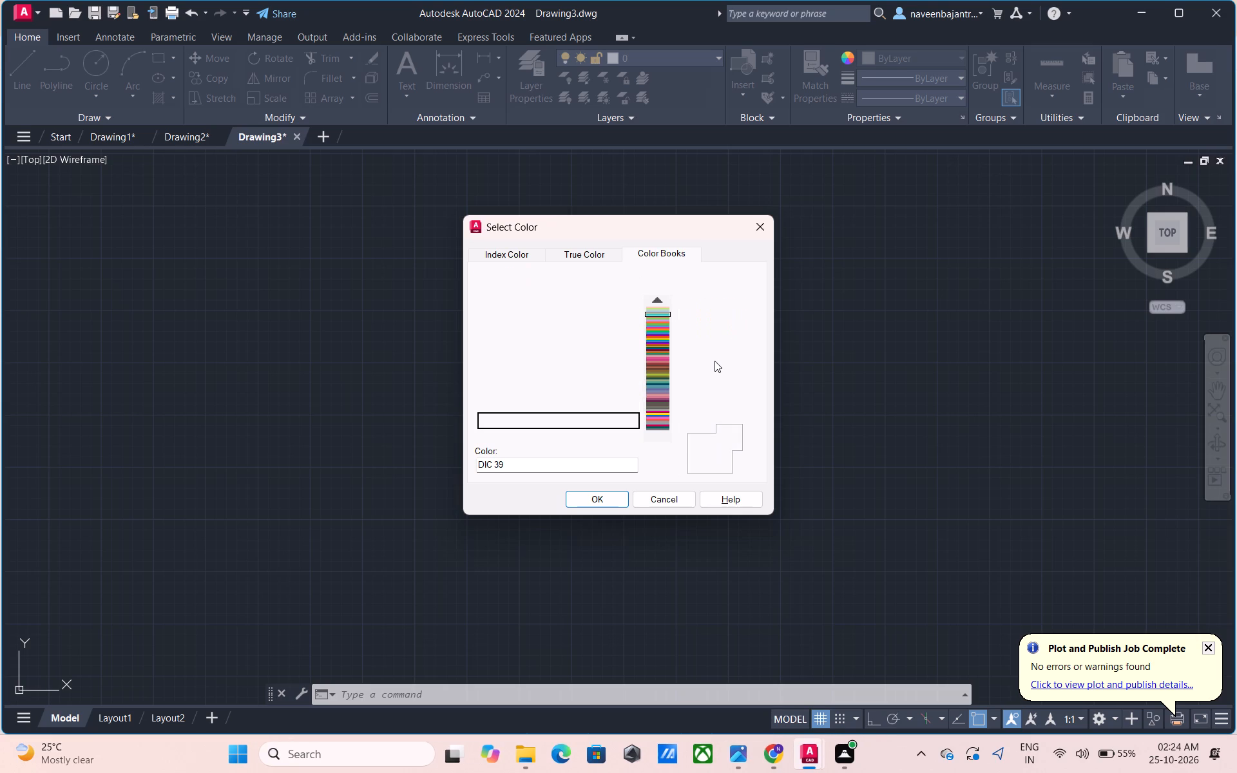
key(Down)
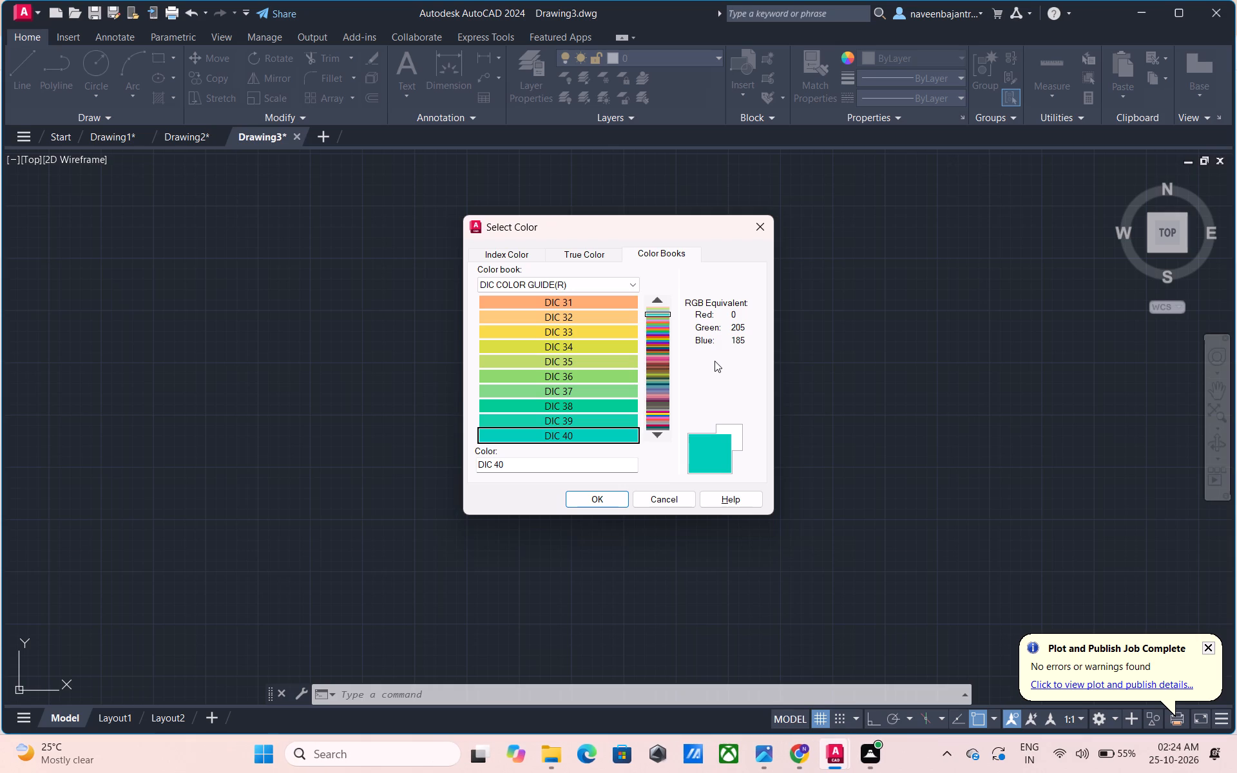
Preview the turquoise to pink DIC COLOR GUIDE(R) colours one by one from DIC 41 to DIC 50, comparing DIC 41 and DIC 42 again.
key(Down)
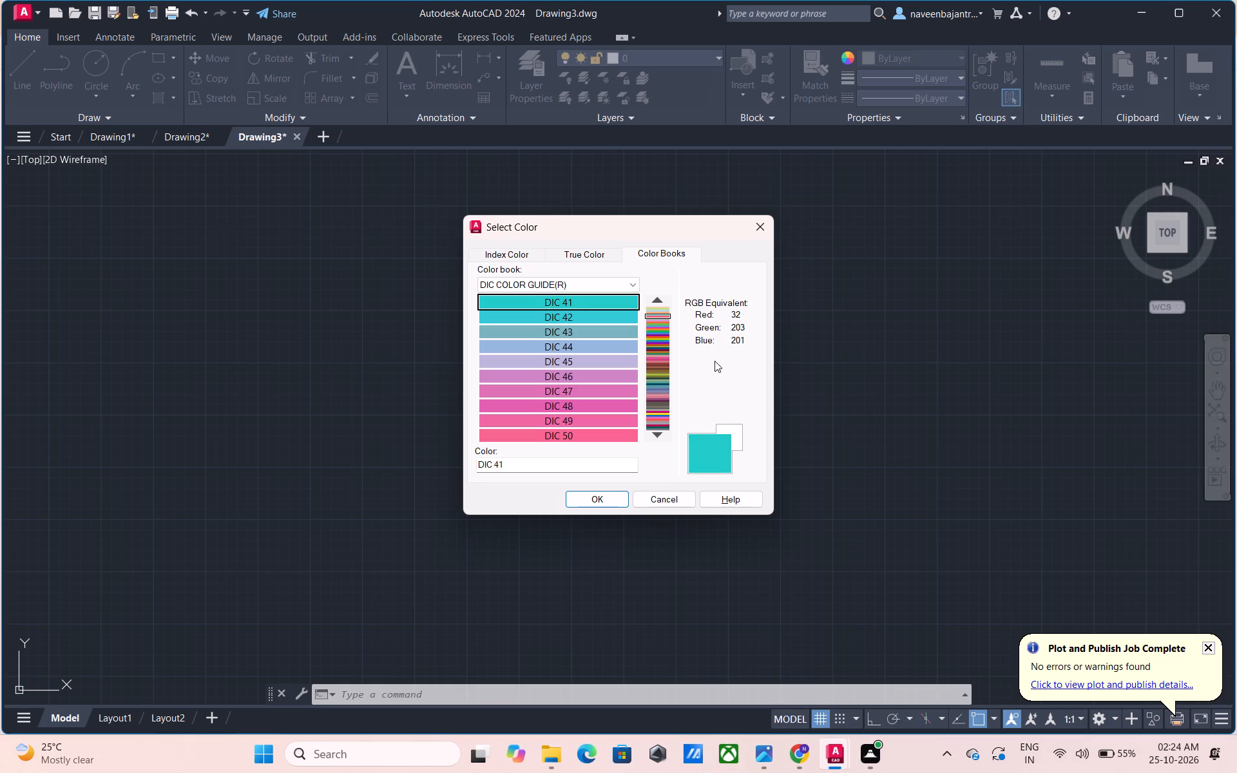
key(Down)
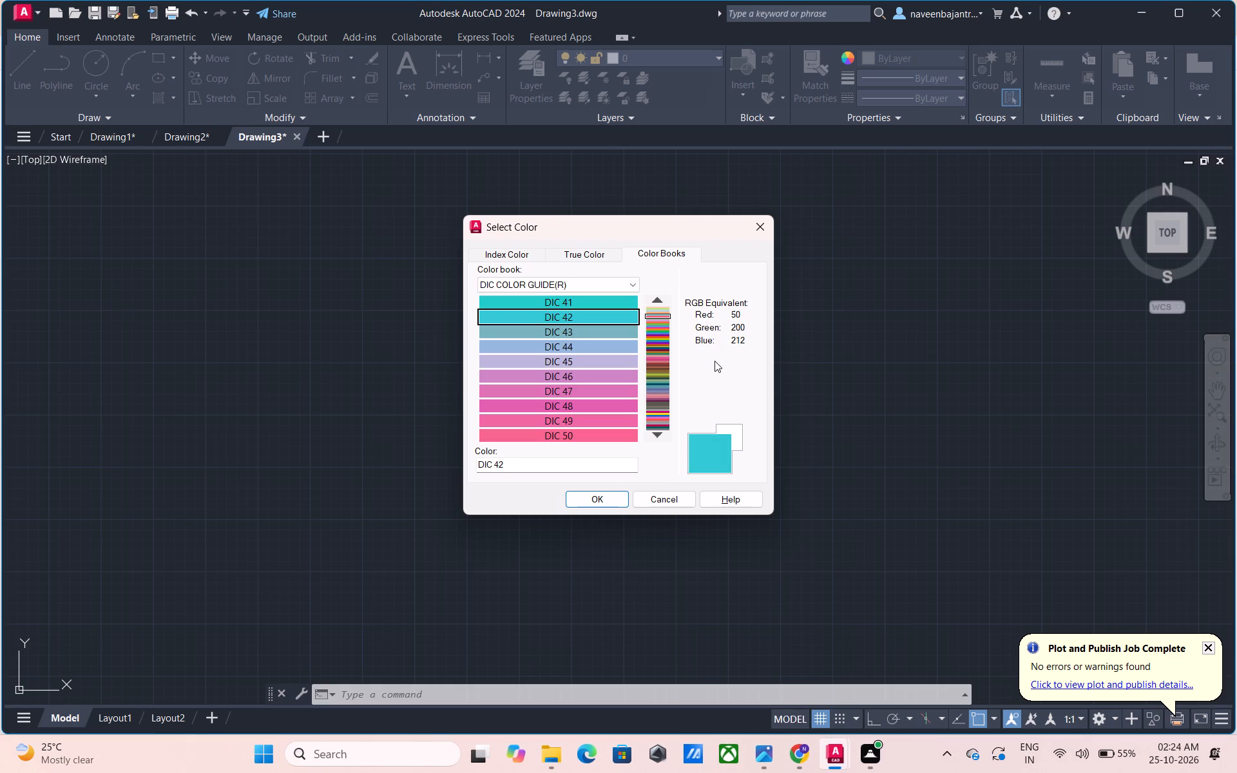
key(Up)
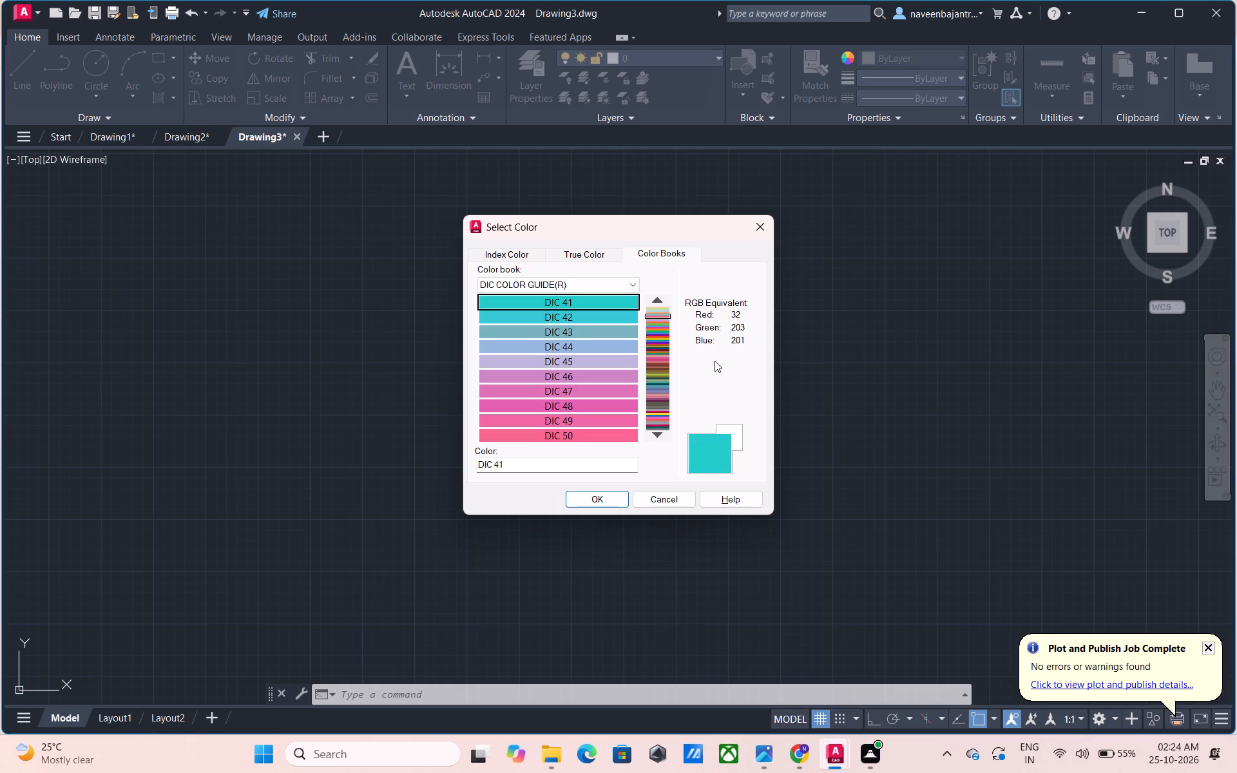
key(Down)
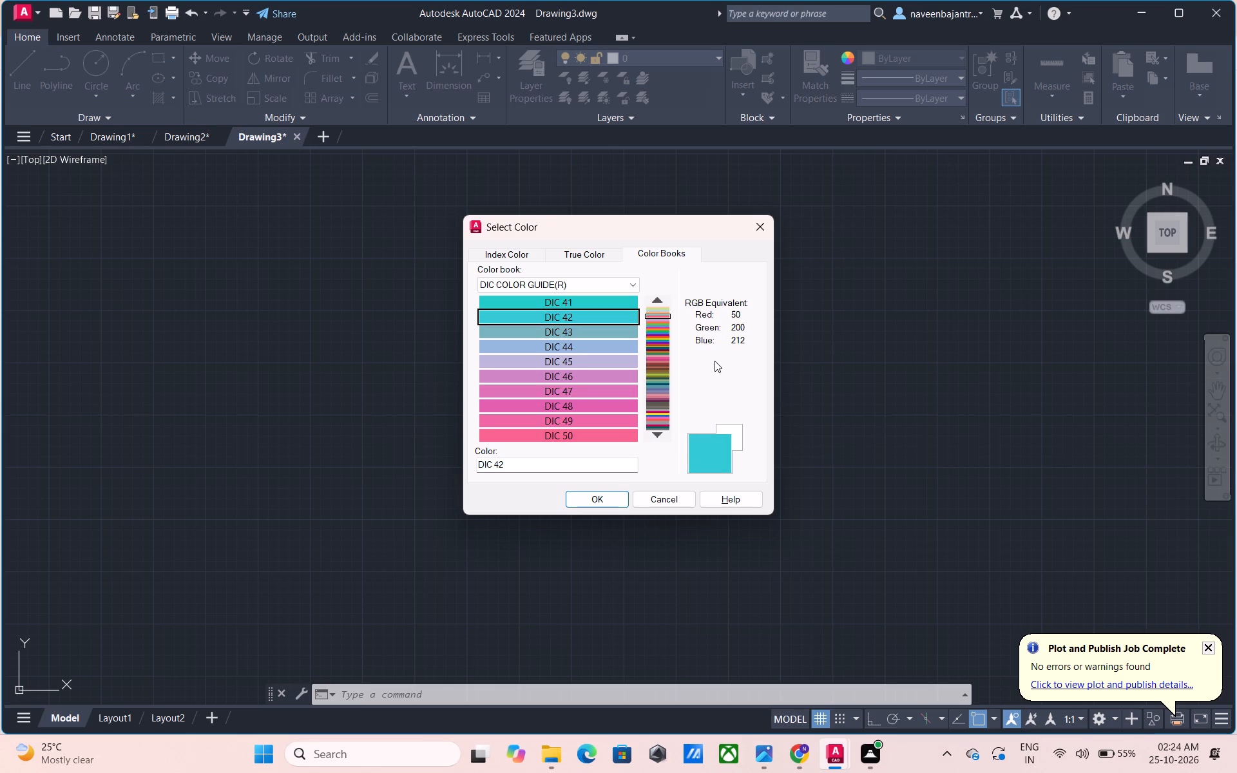
key(Down)
key(Down)
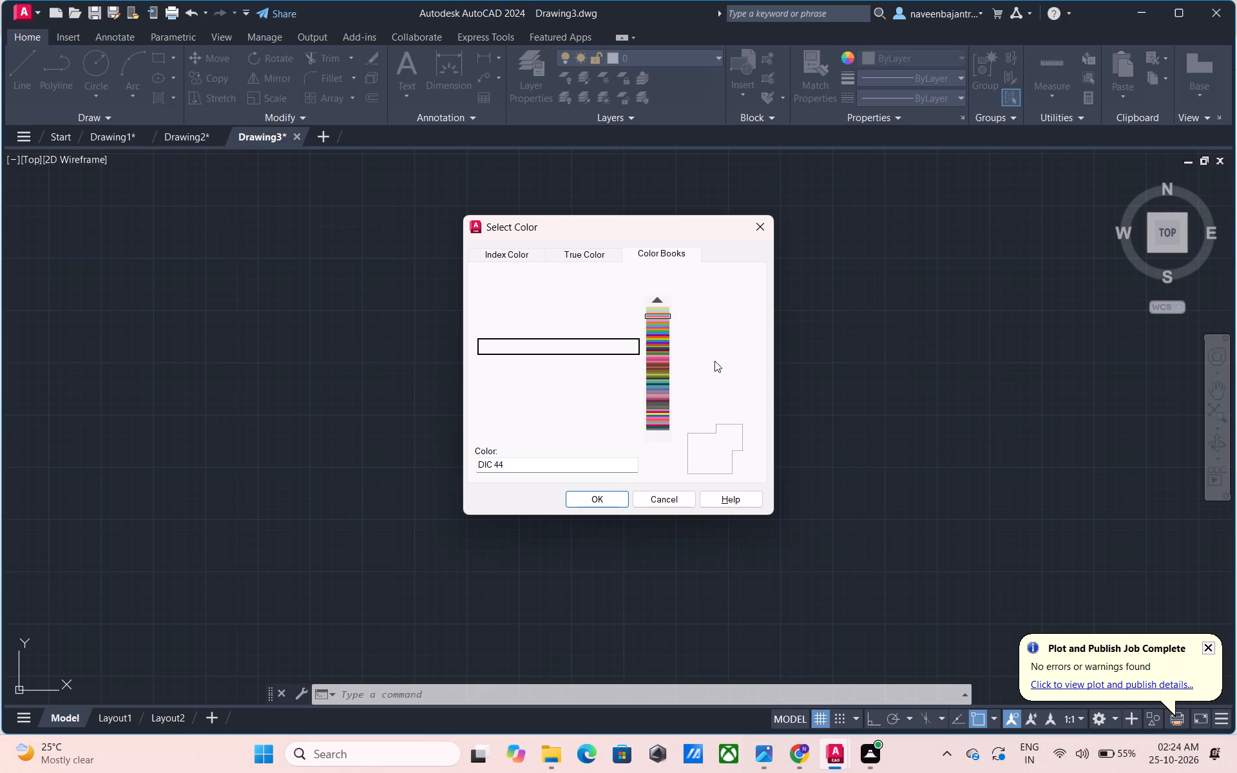
key(Down)
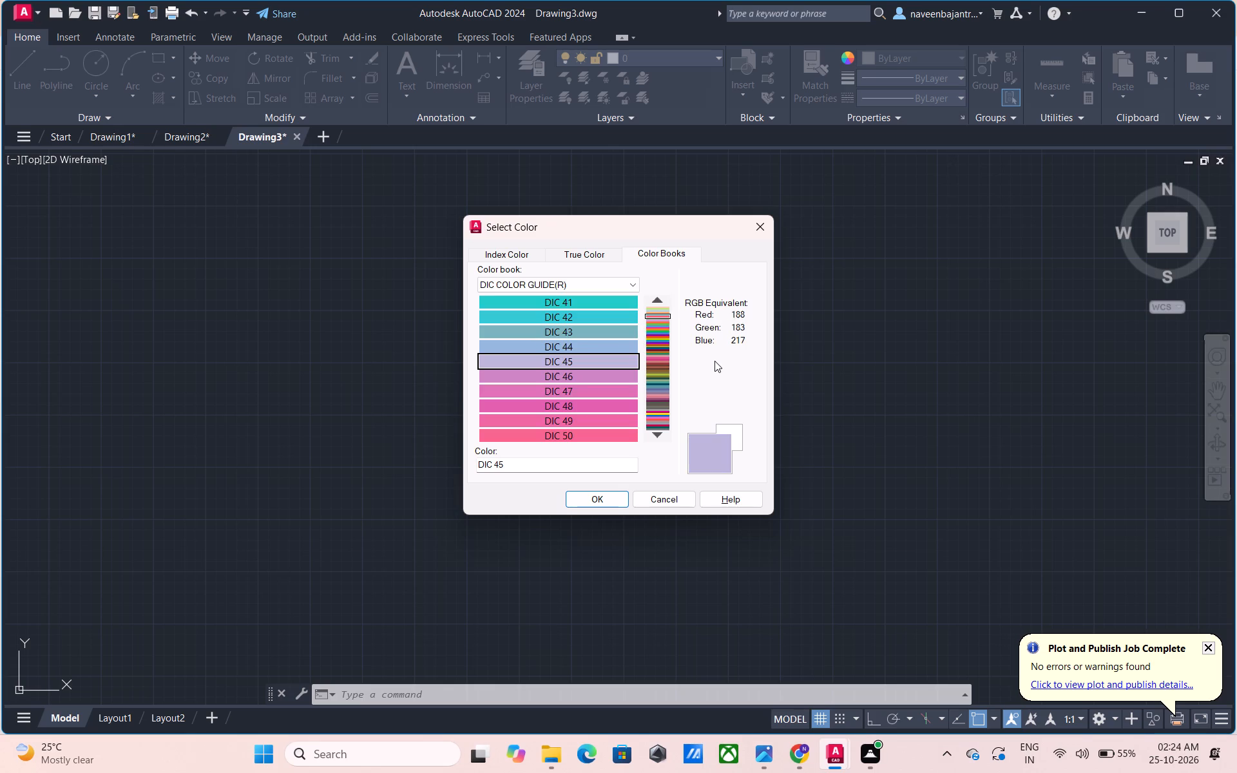
key(Down)
key(Down)
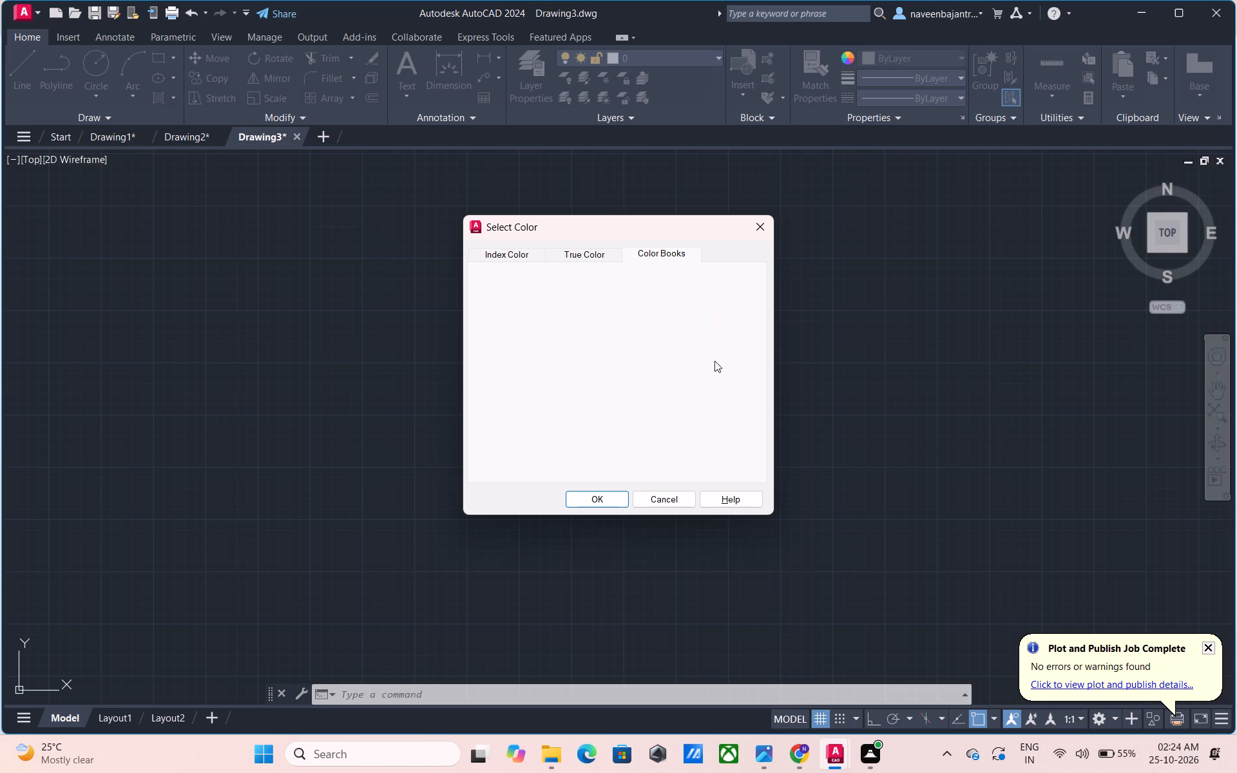
key(Down)
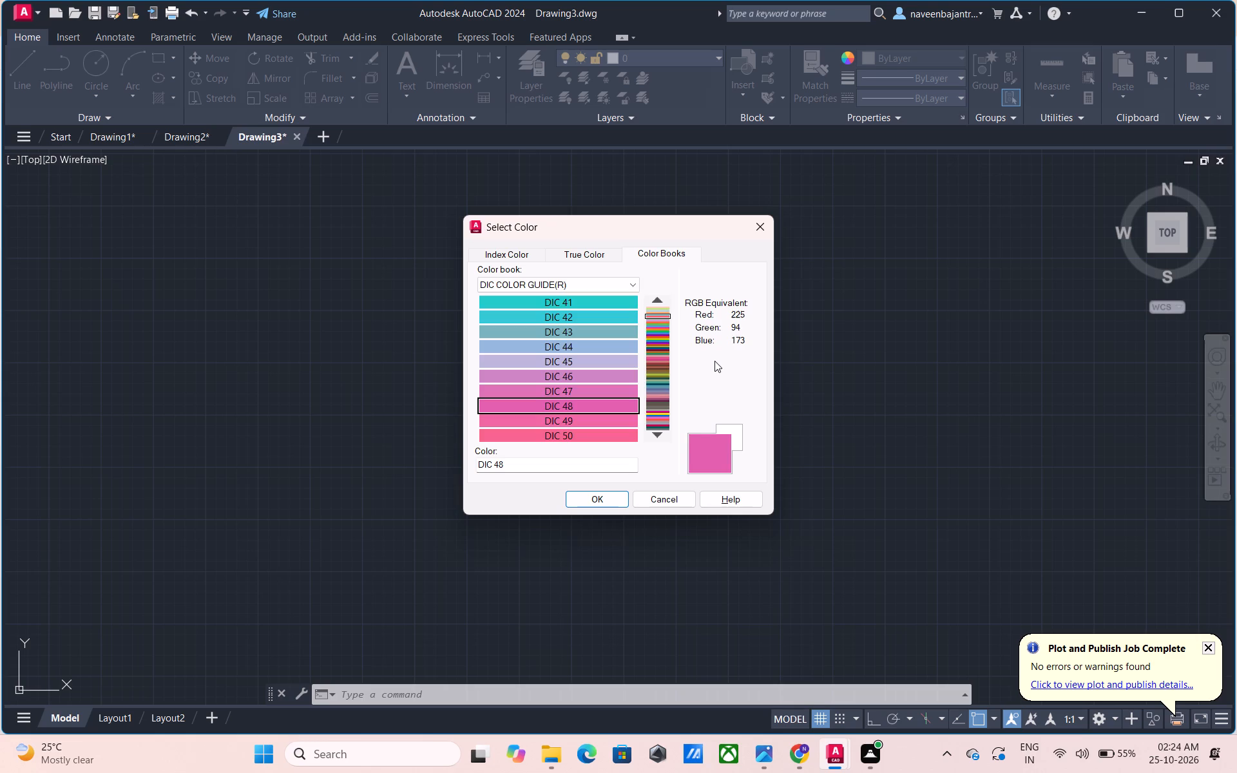
key(Down)
key(Down)
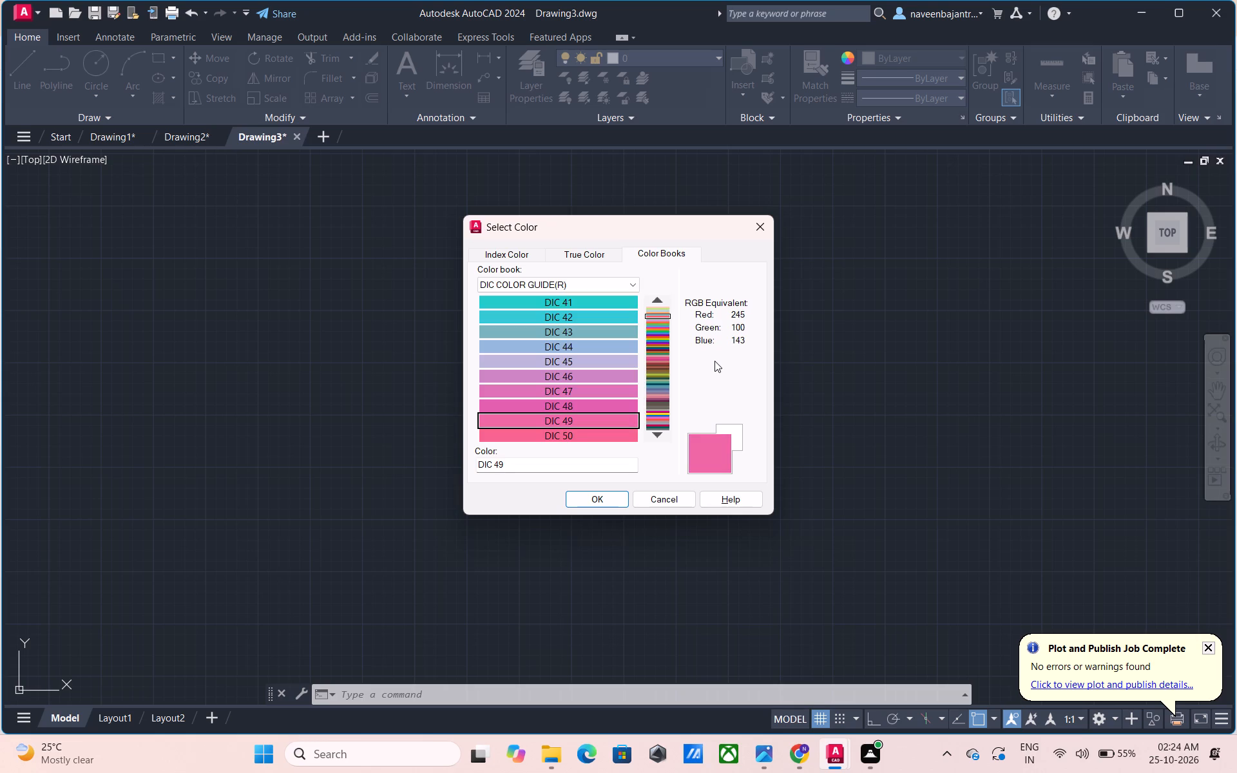
Preview the DIC COLOR GUIDE(R) colours one by one from the pinkish red DIC 51 through the oranges to the green DIC 60.
key(Down)
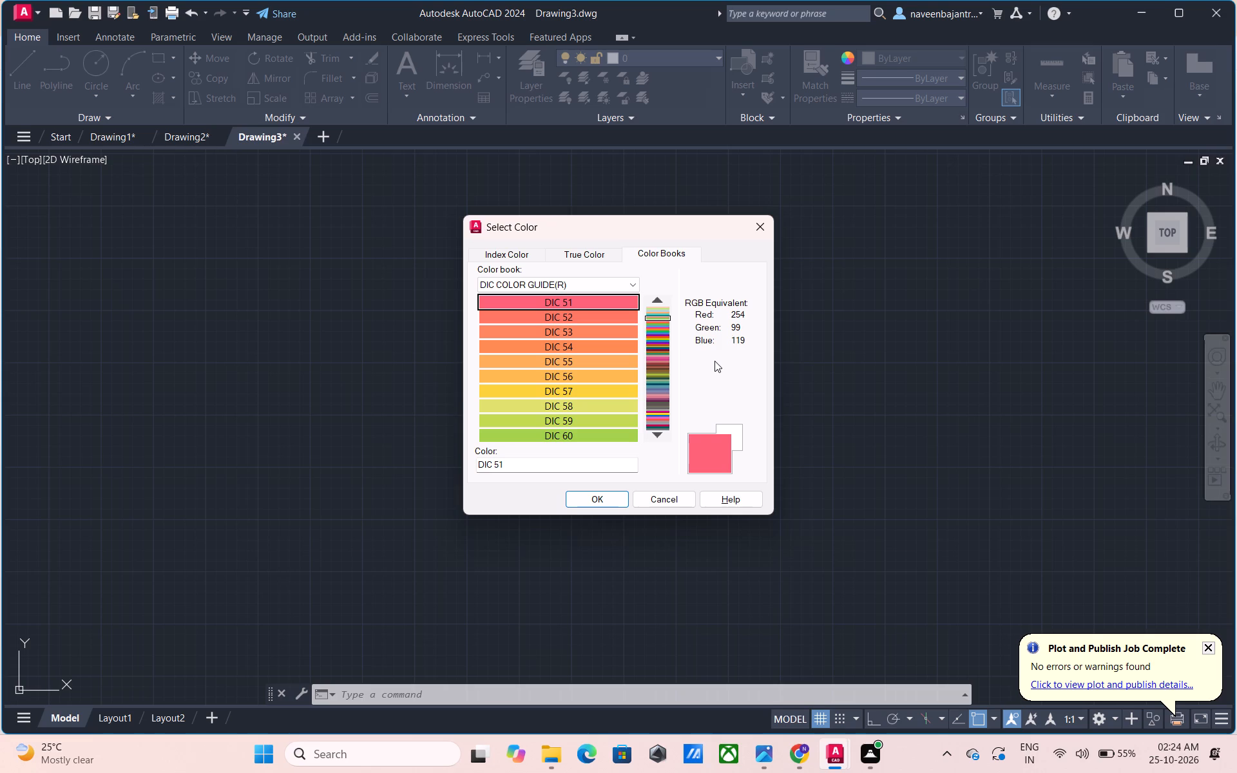
key(Down)
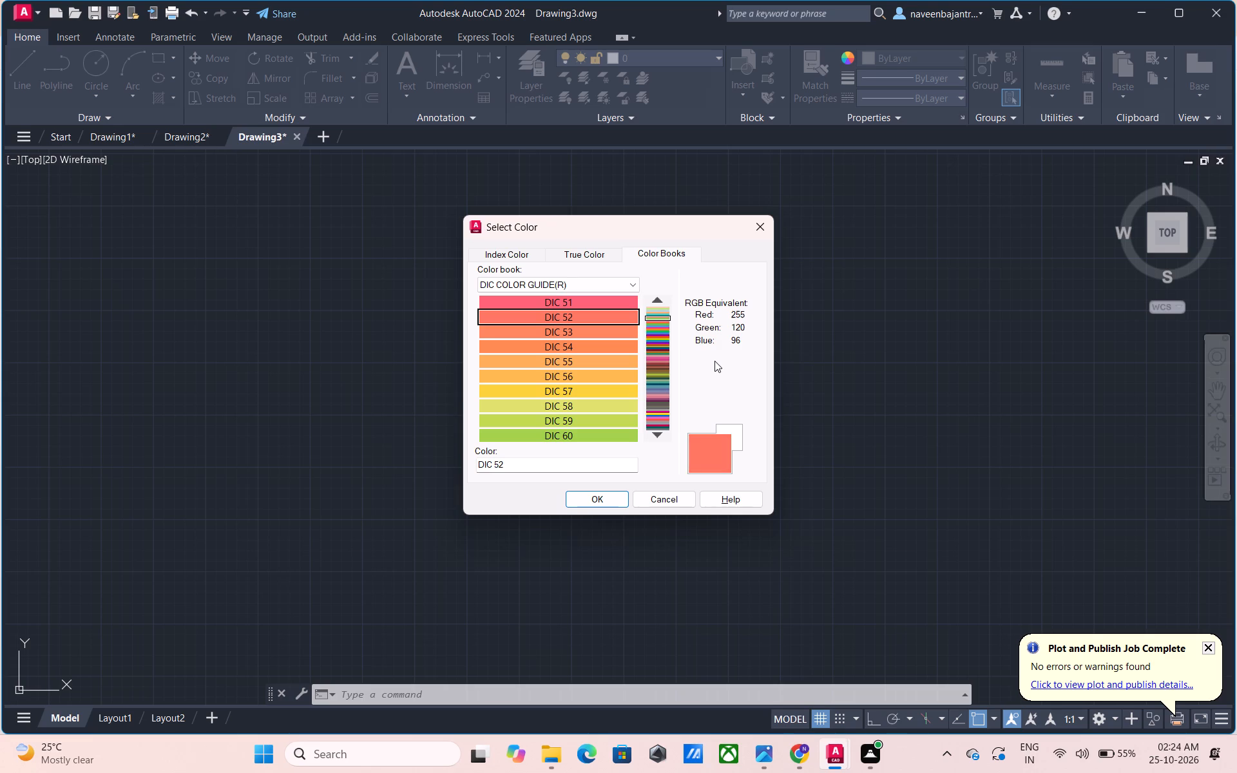
key(Down)
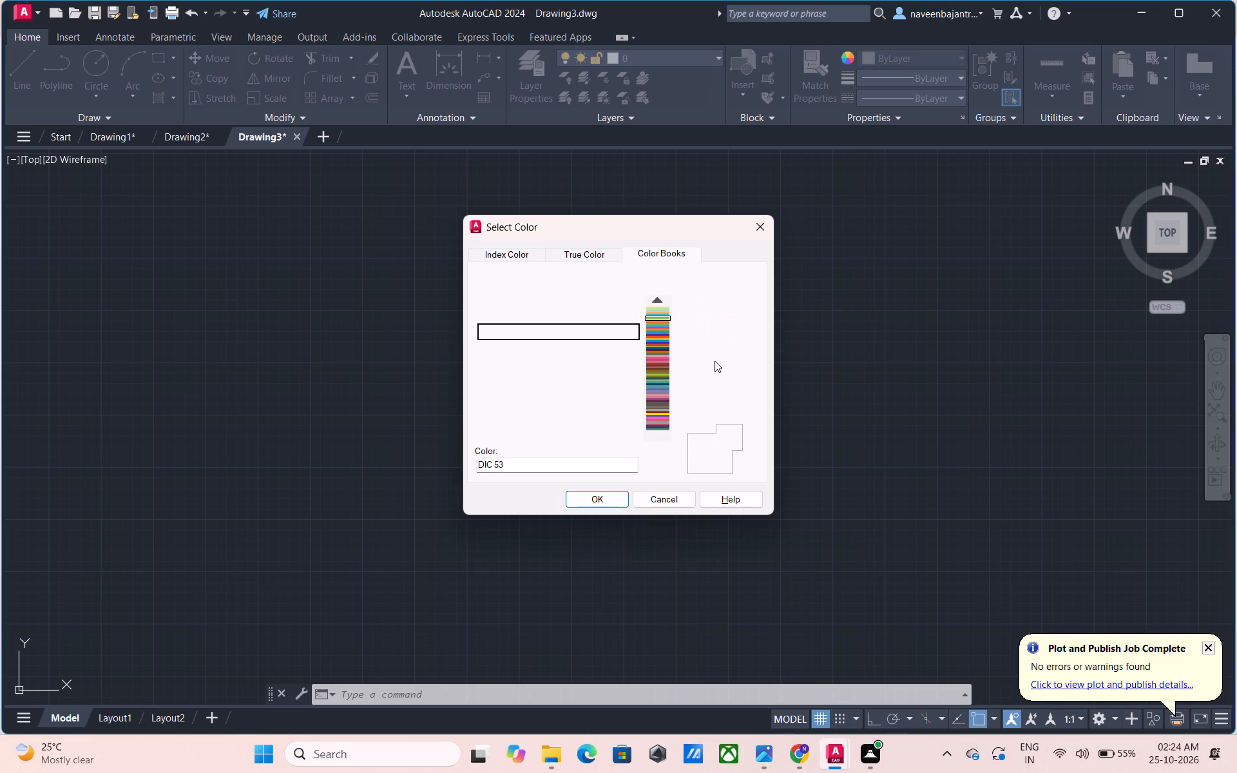
key(Down)
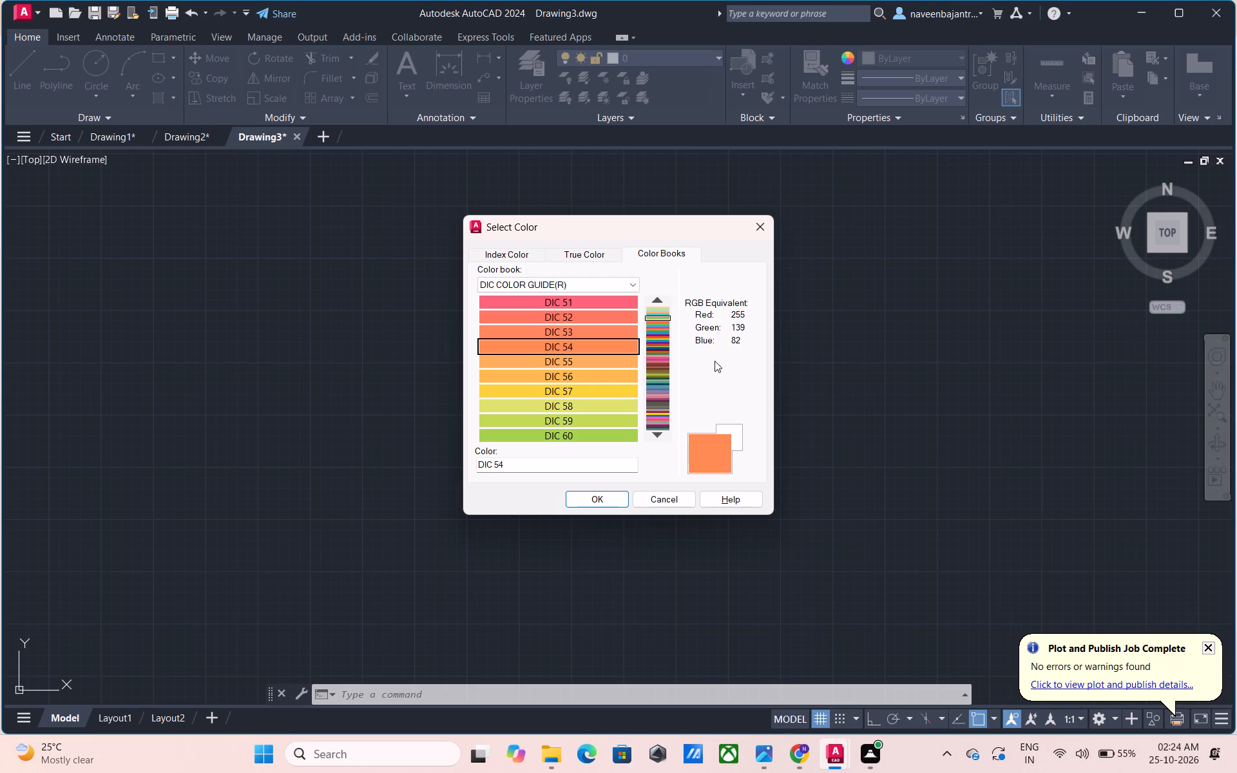
key(Down)
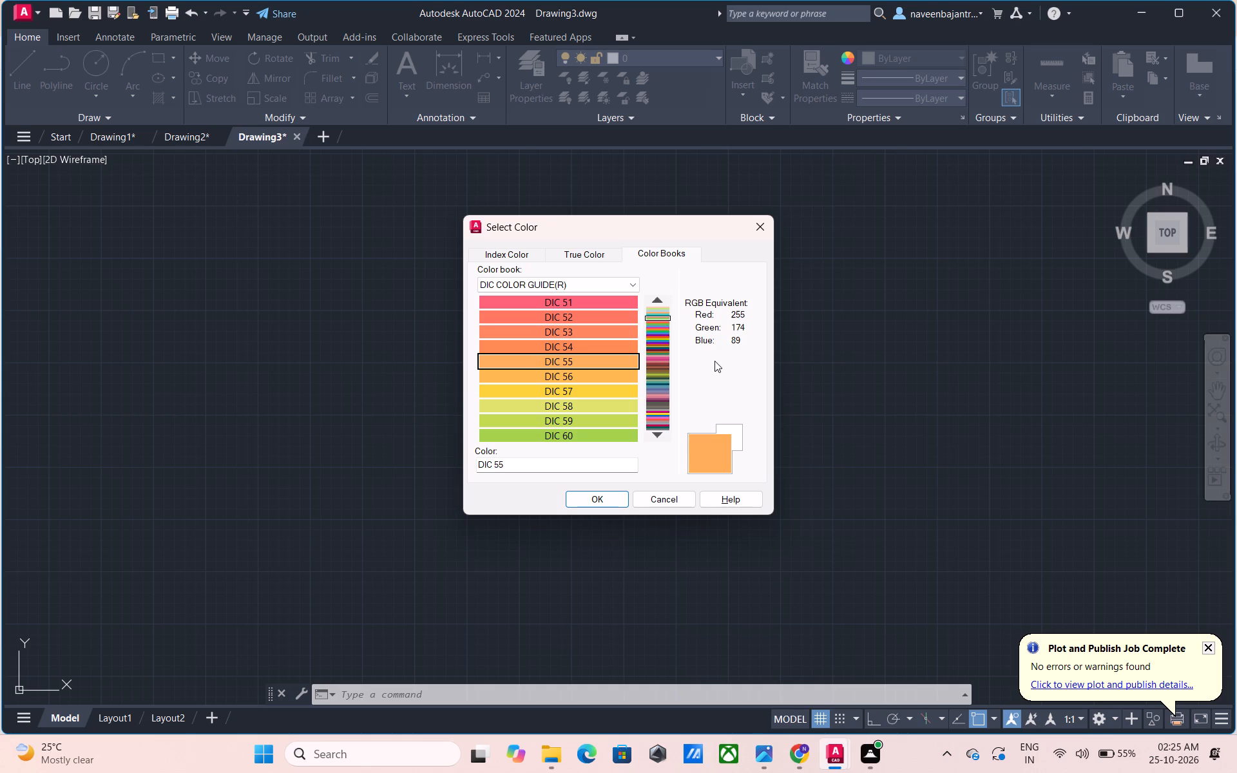
key(Down)
key(Down)
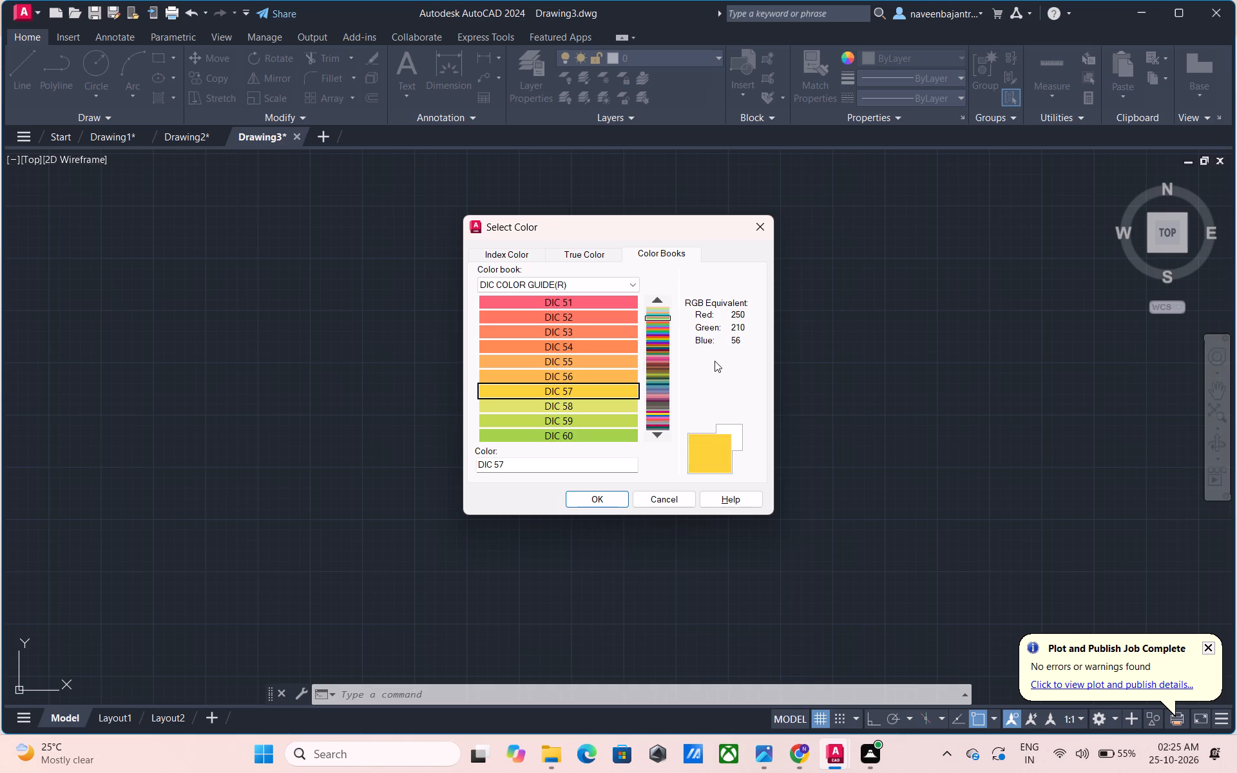
key(Down)
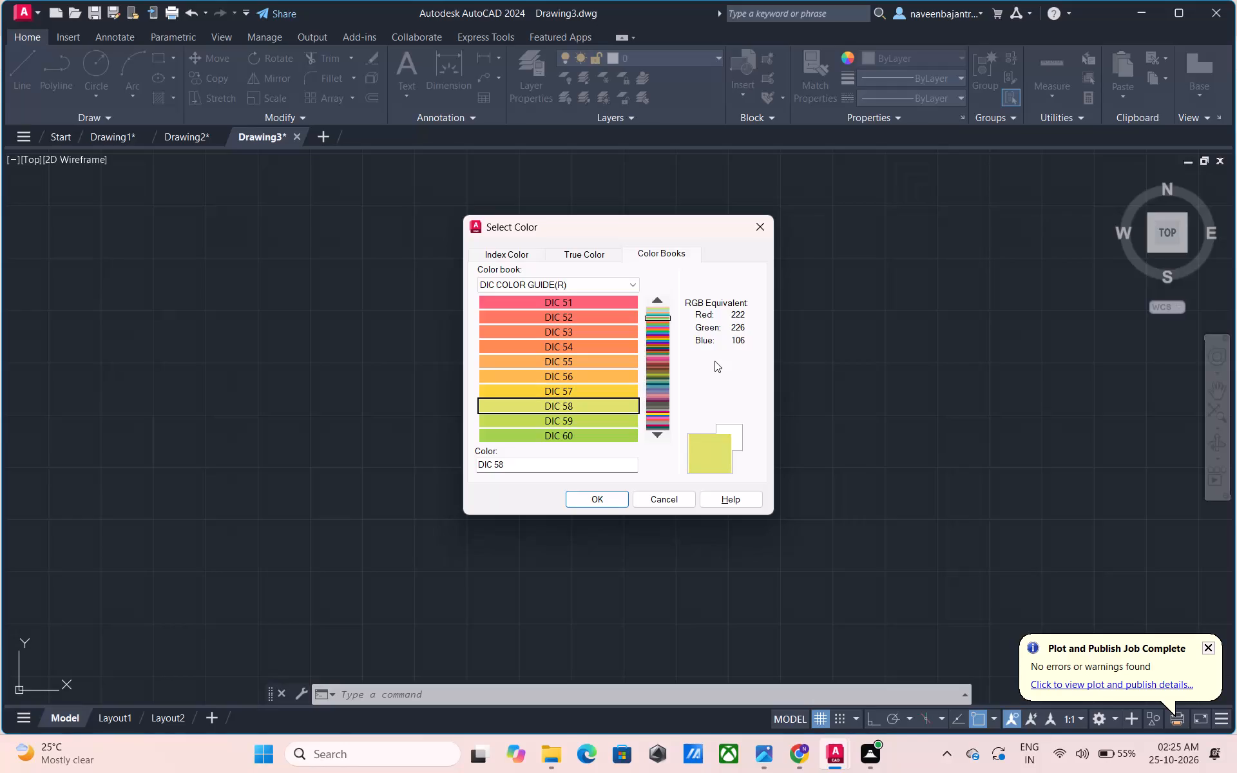
key(Down)
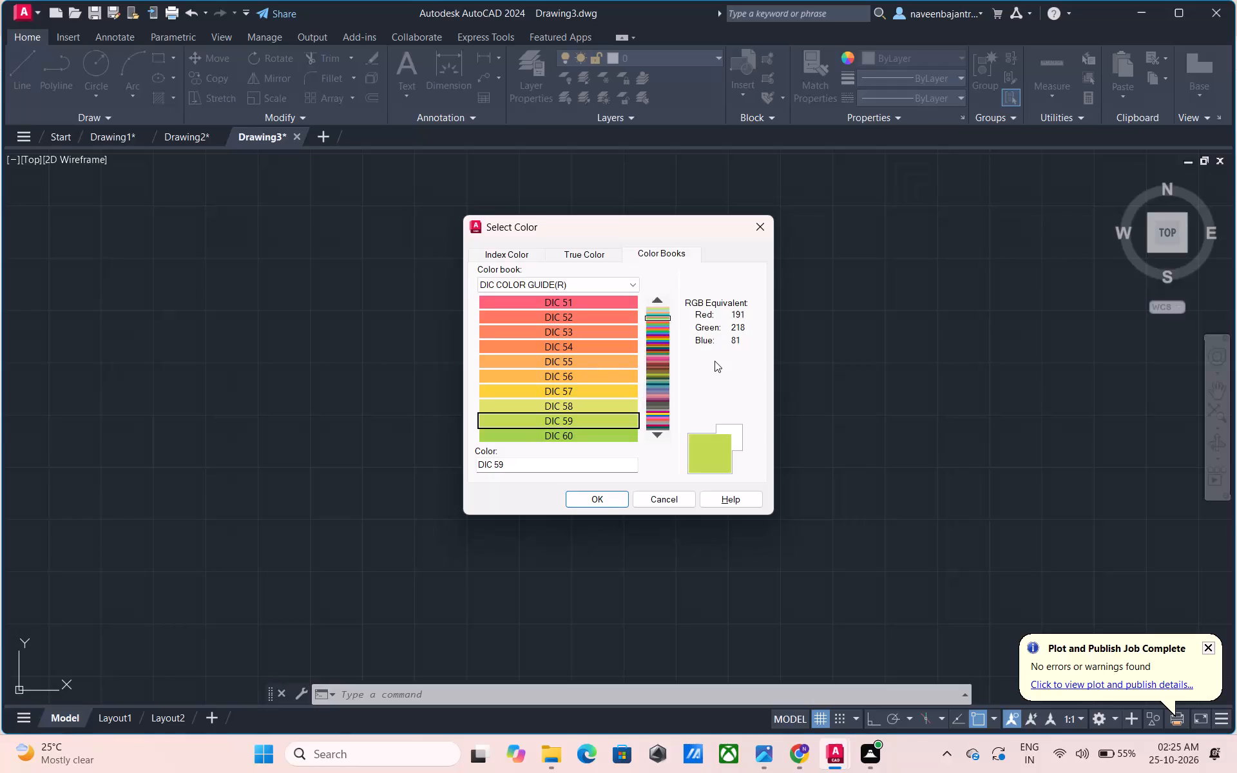
key(Down)
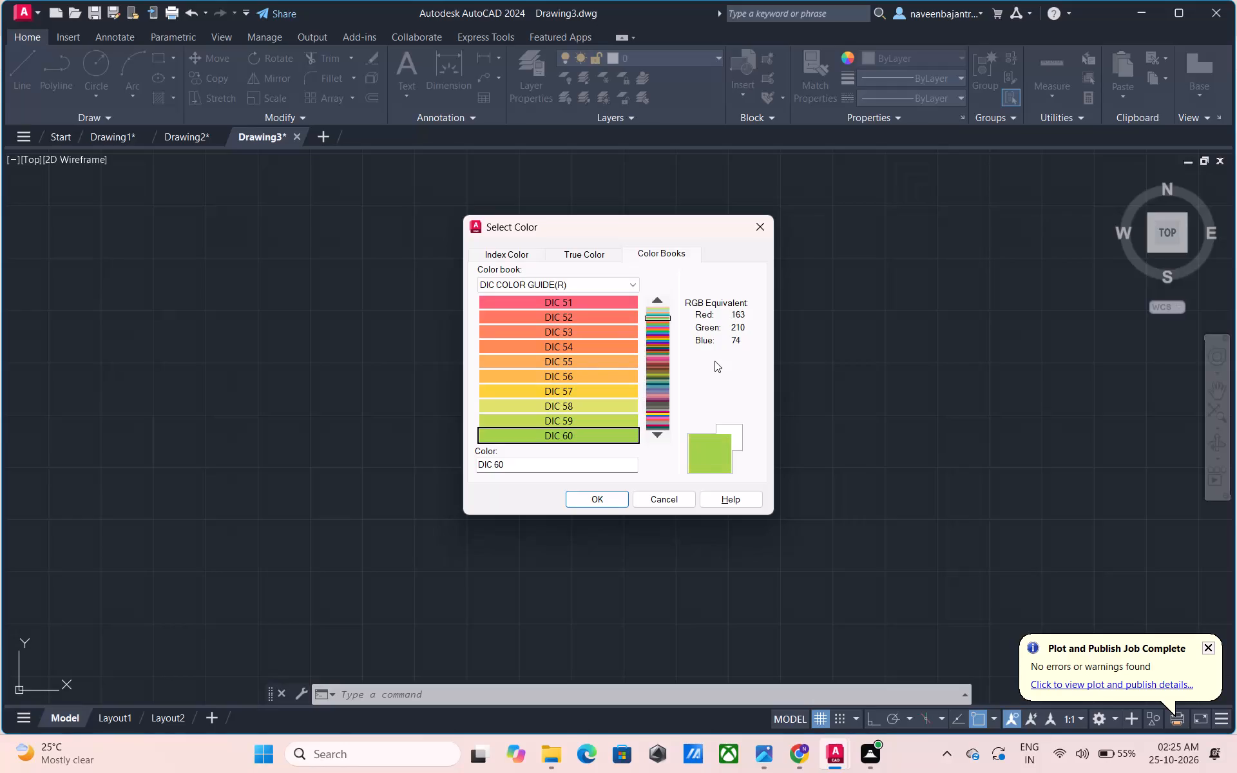
Preview the DIC COLOR GUIDE(R) colours one by one from the green DIC 61 through the turquoises to the blue DIC 70.
key(Down)
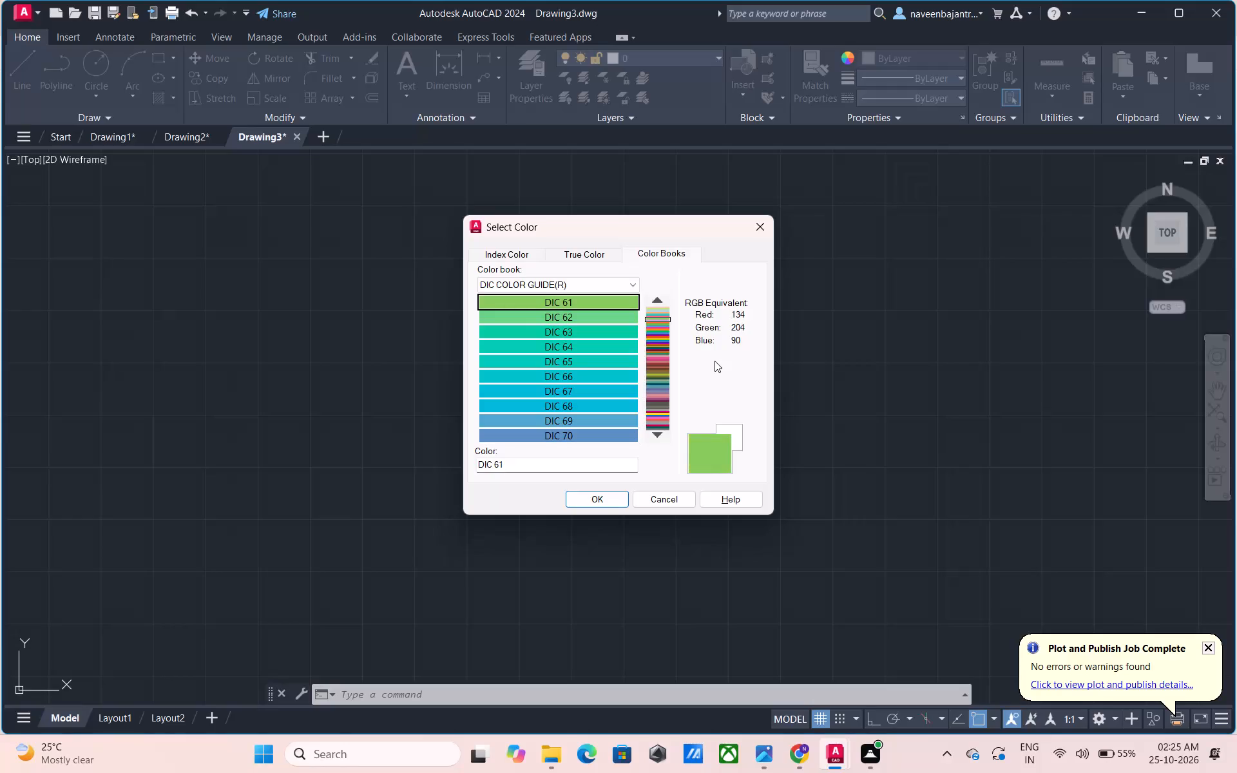
key(Down)
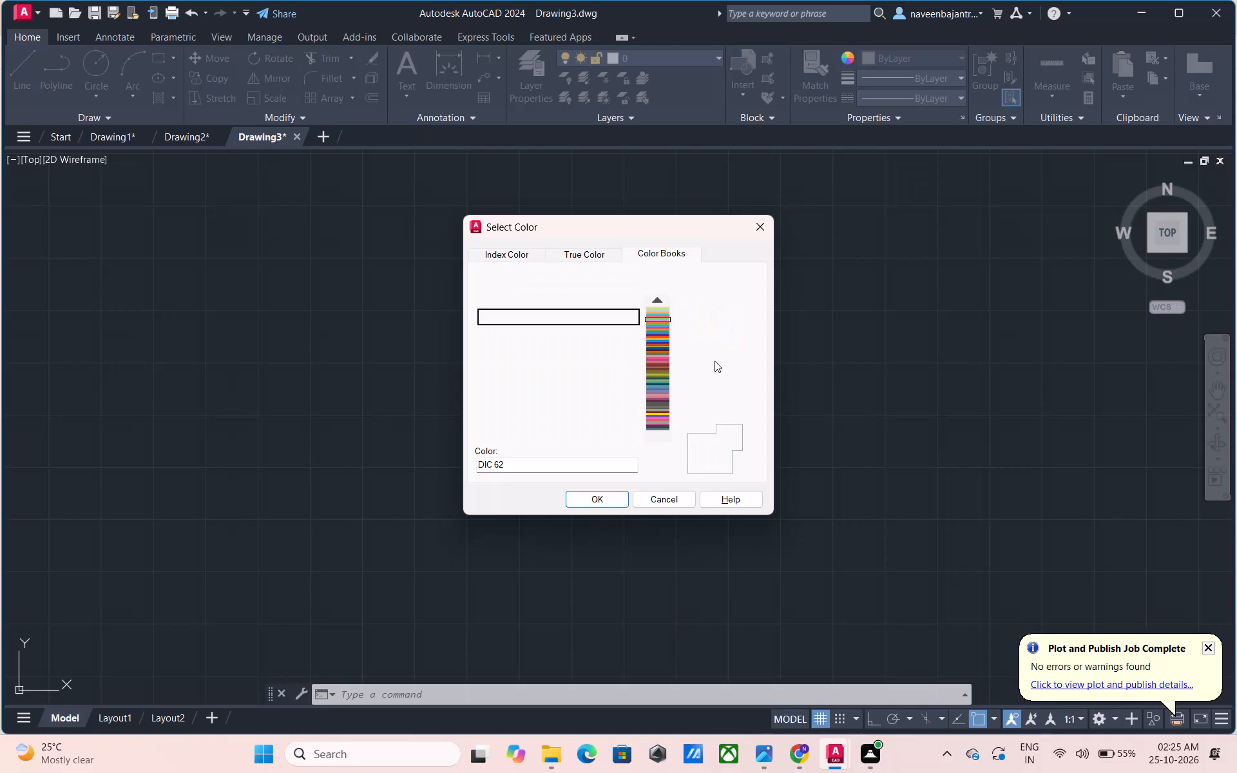
key(Down)
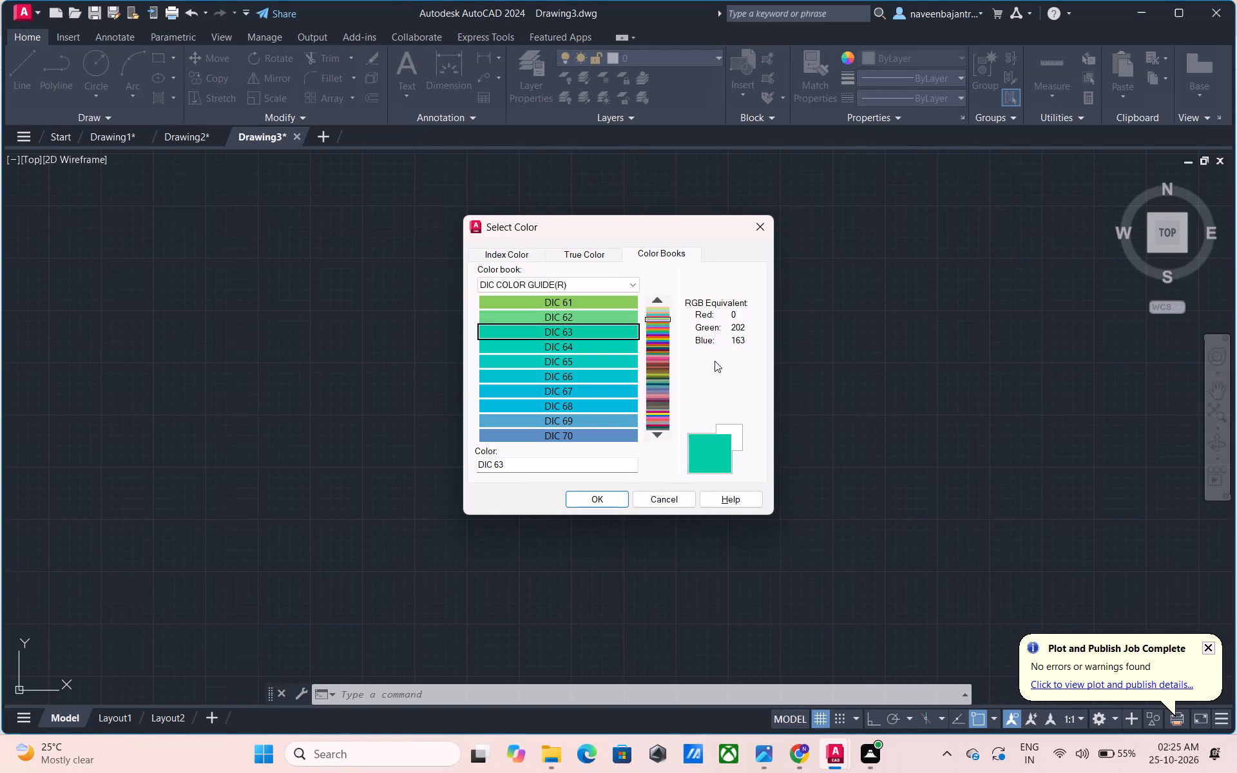
key(Down)
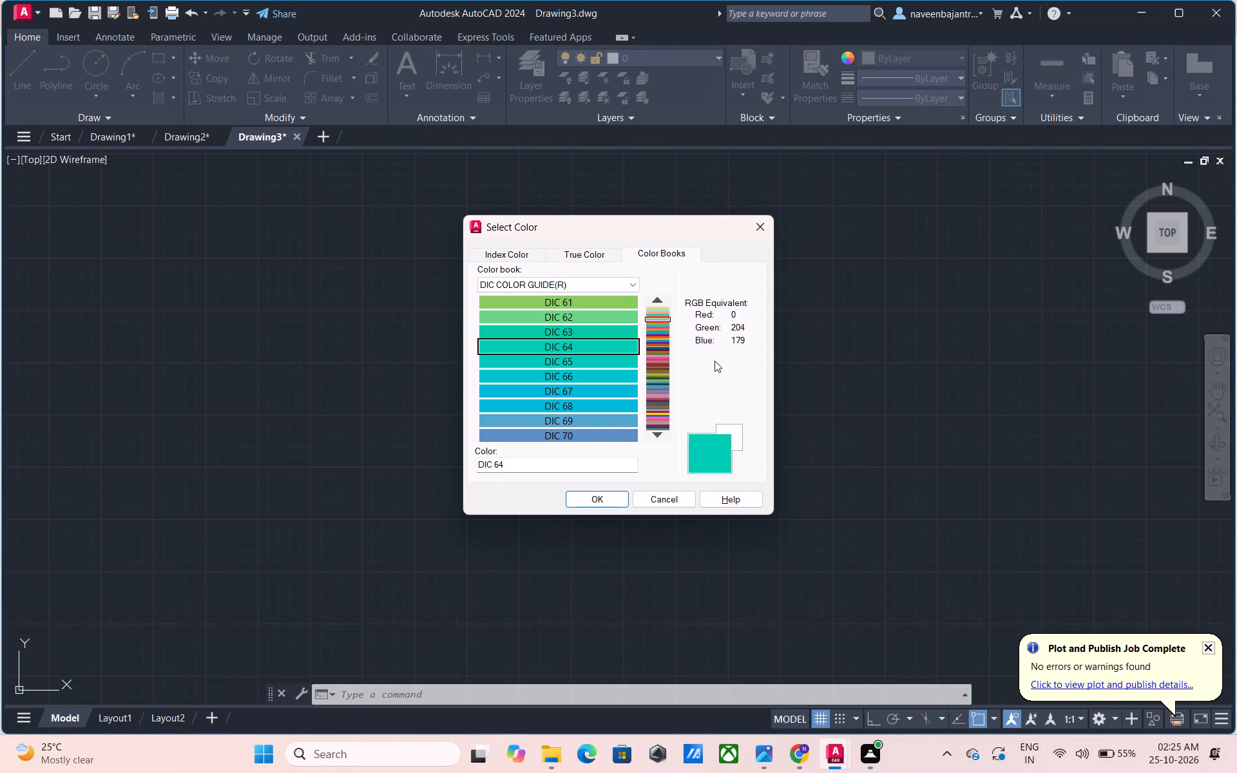
key(Down)
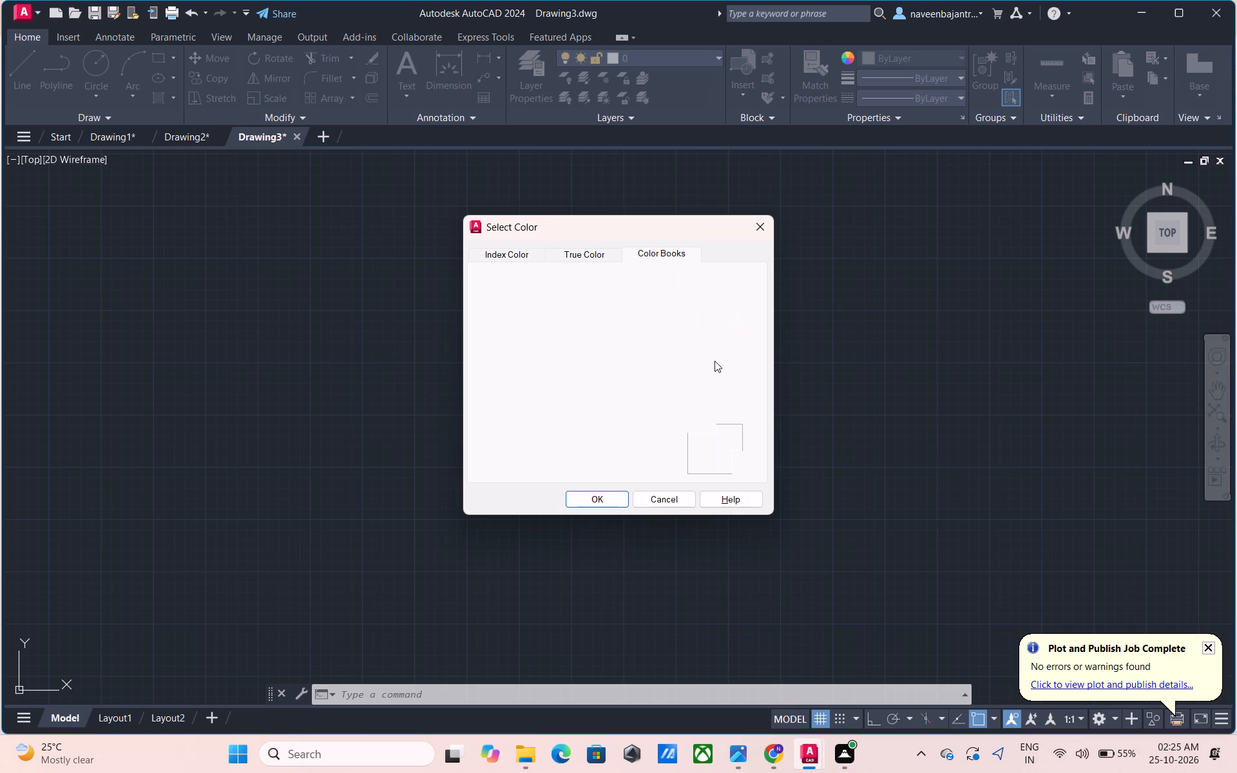
key(Down)
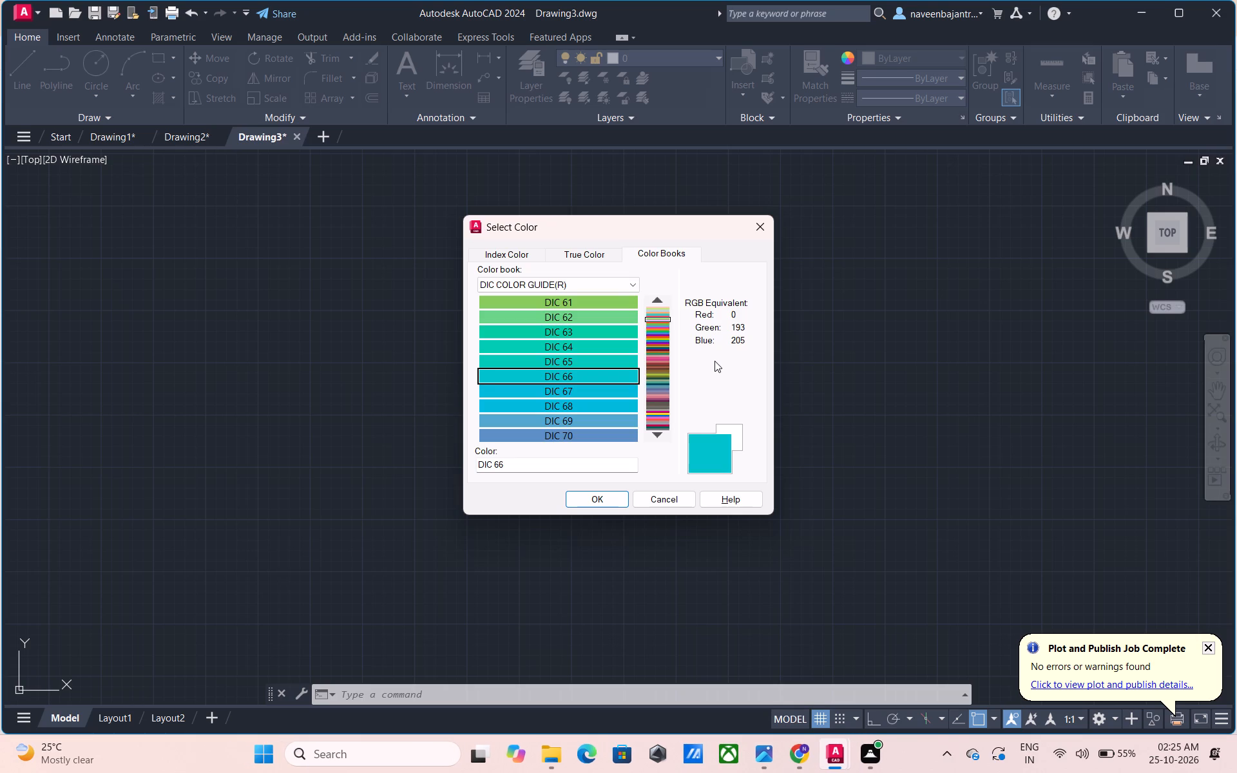
key(Down)
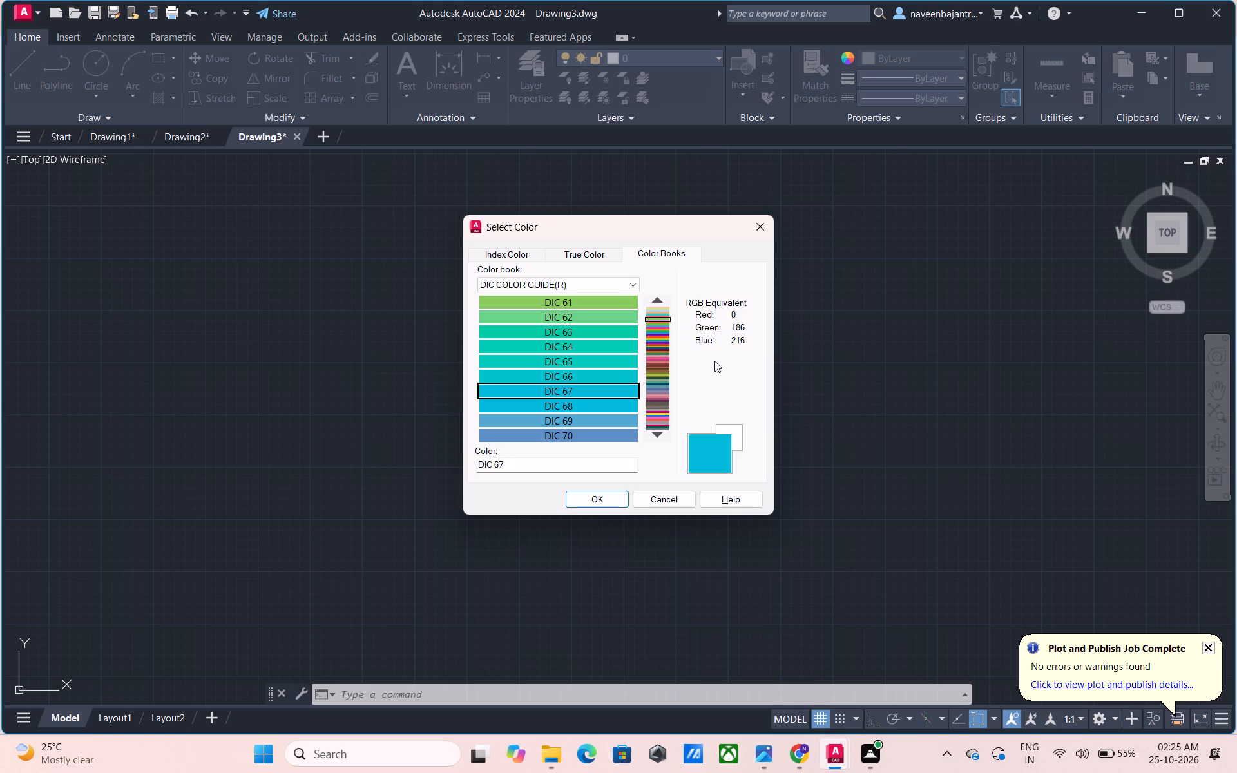
key(Down)
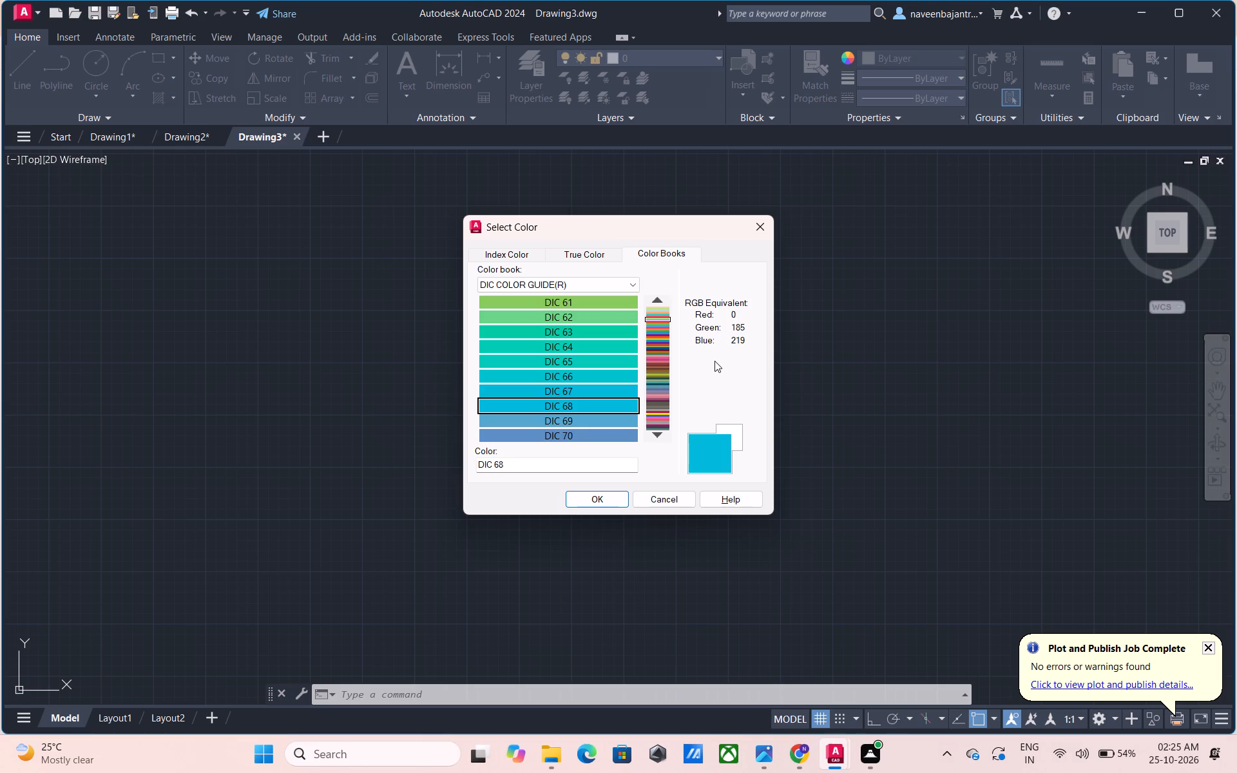
key(Down)
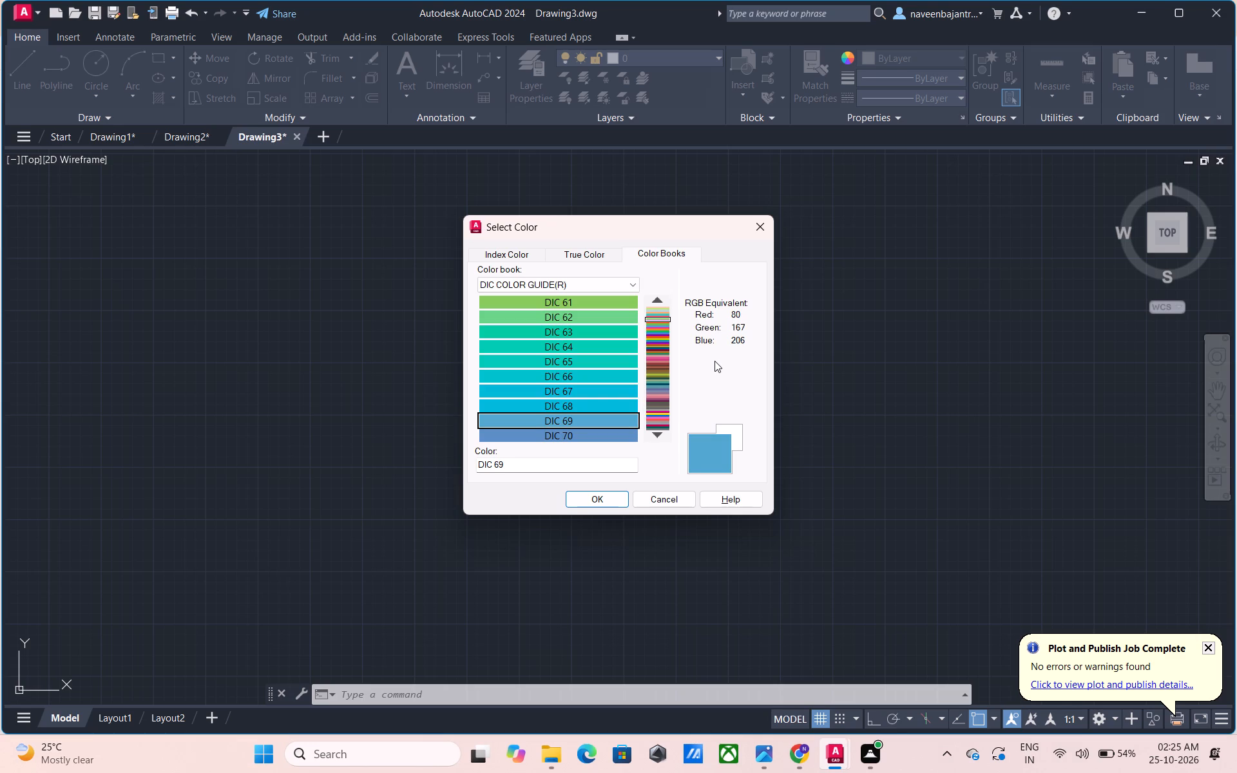
key(Down)
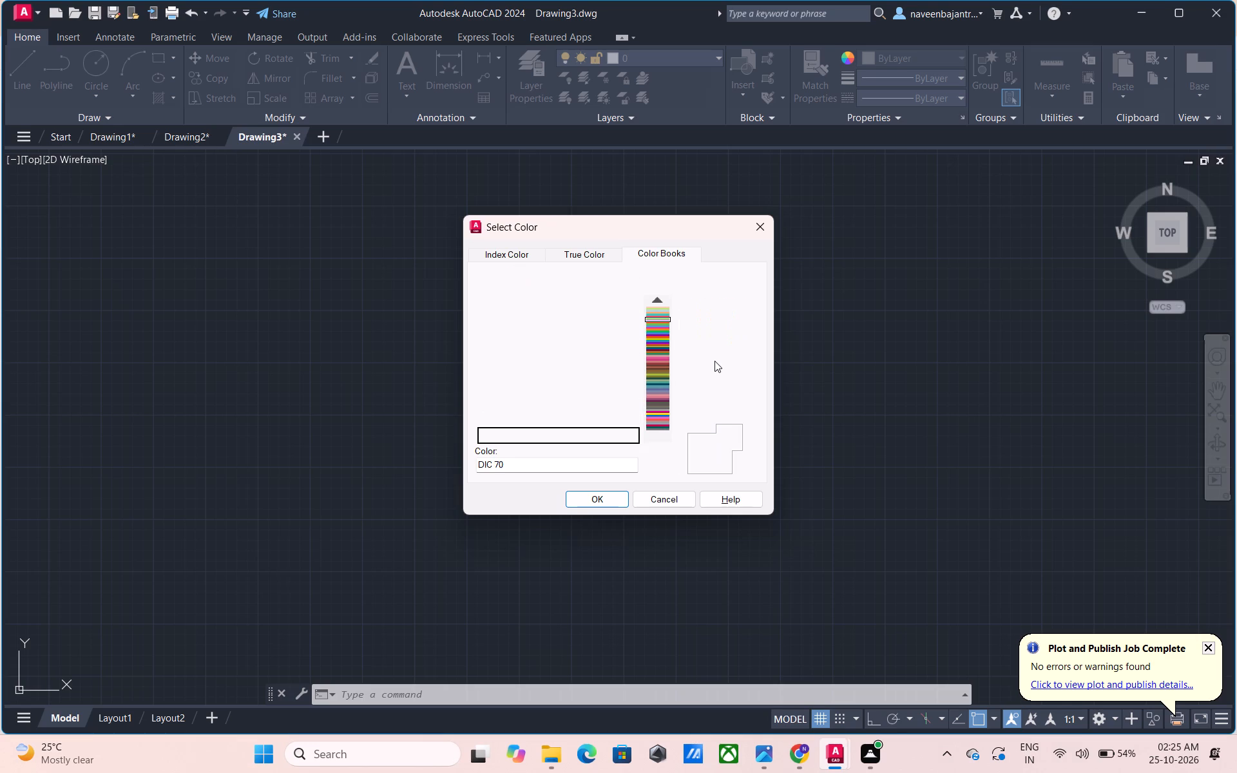
Preview the DIC COLOR GUIDE(R) colours one by one from the lilac DIC 71 through the pinks and reds to the orange DIC 80.
key(Down)
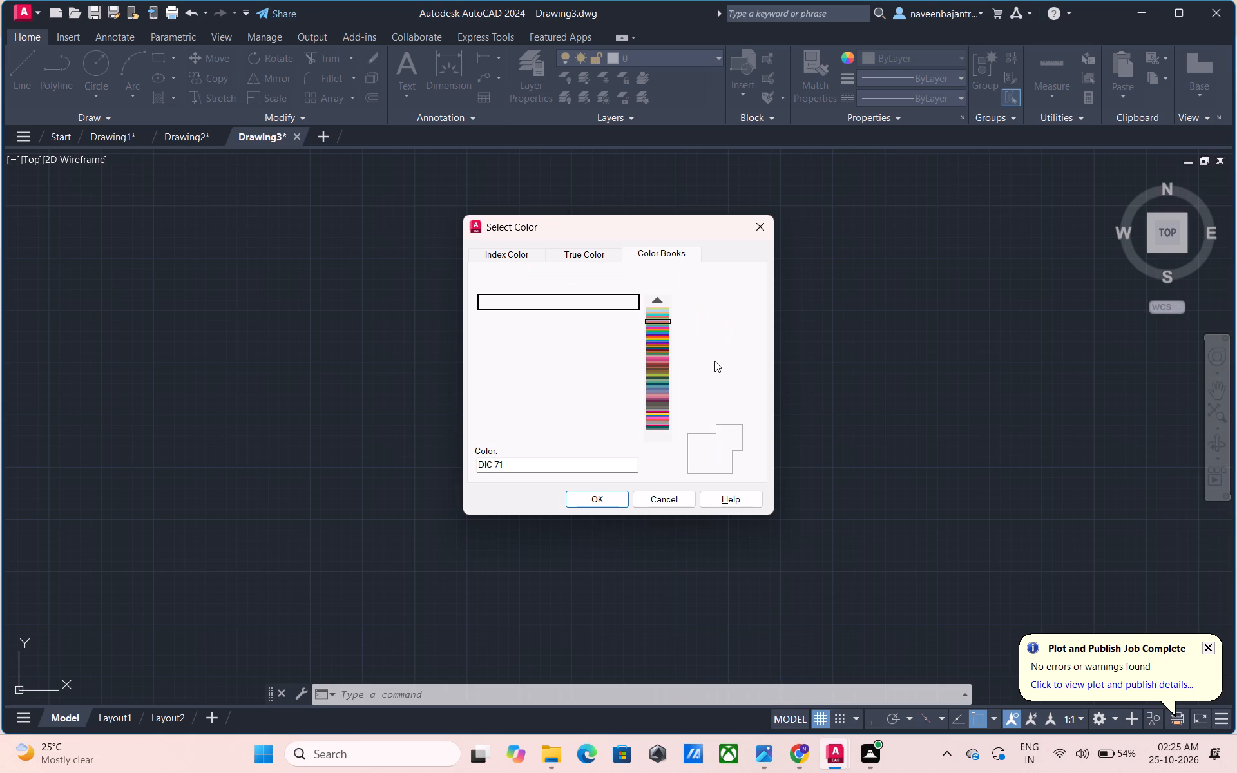
key(Down)
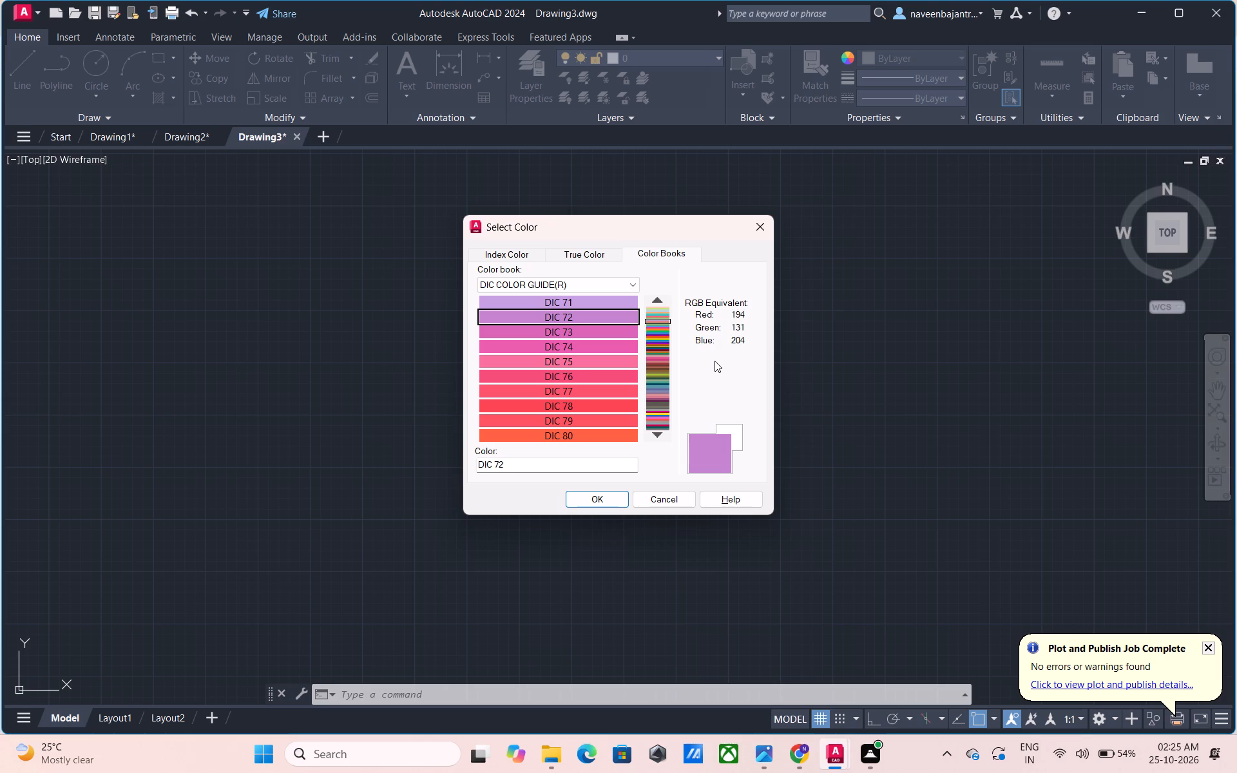
key(Down)
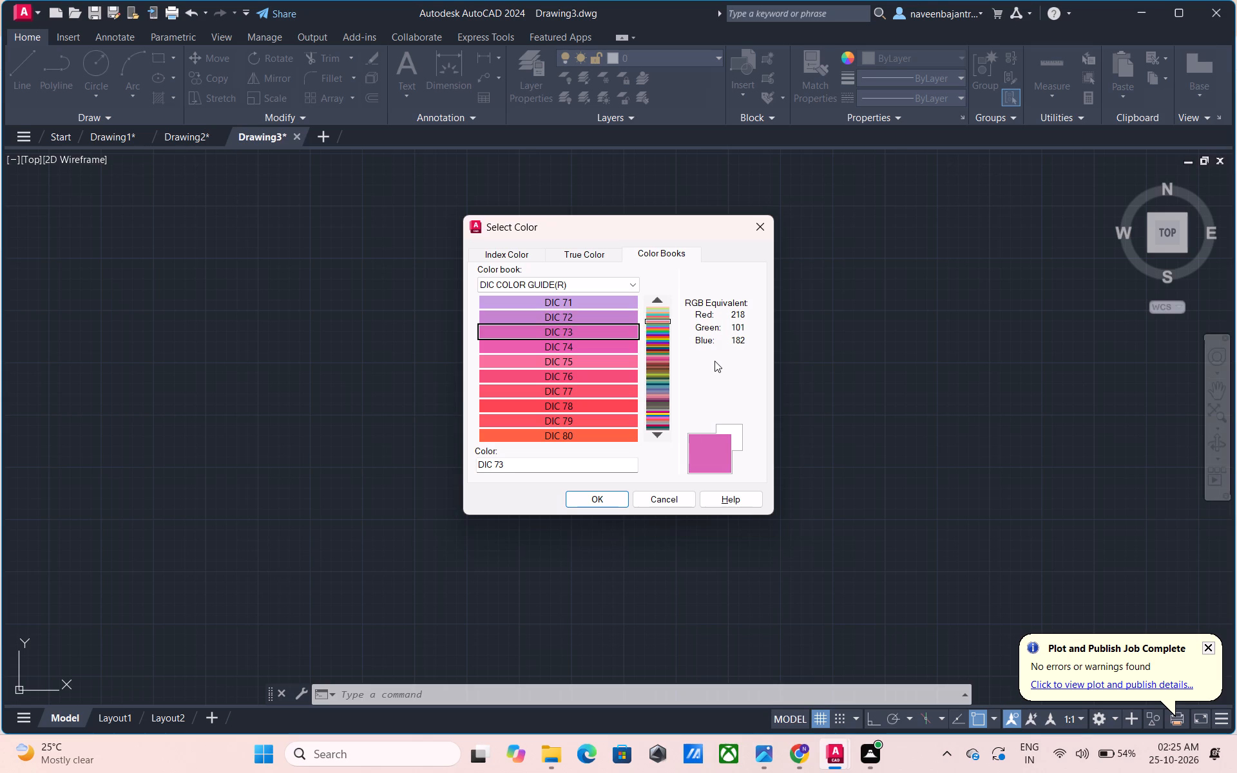
key(Down)
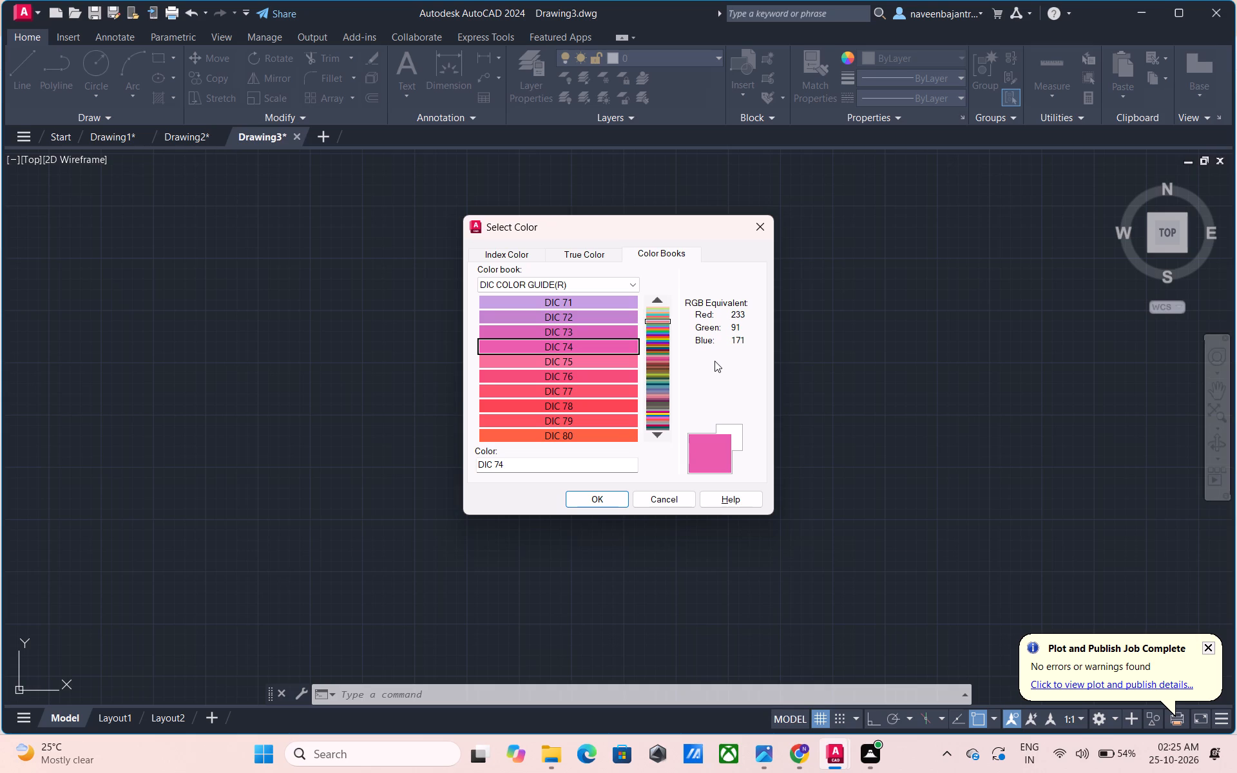
key(Down)
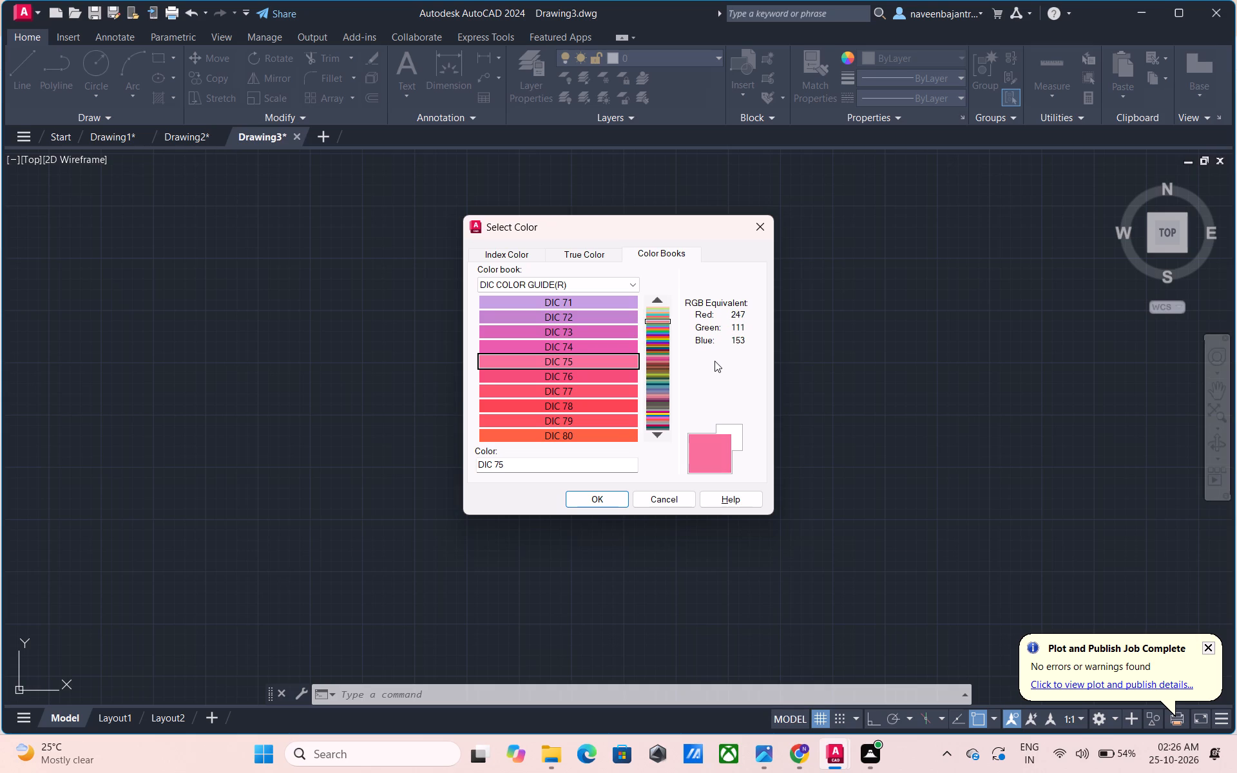
key(Down)
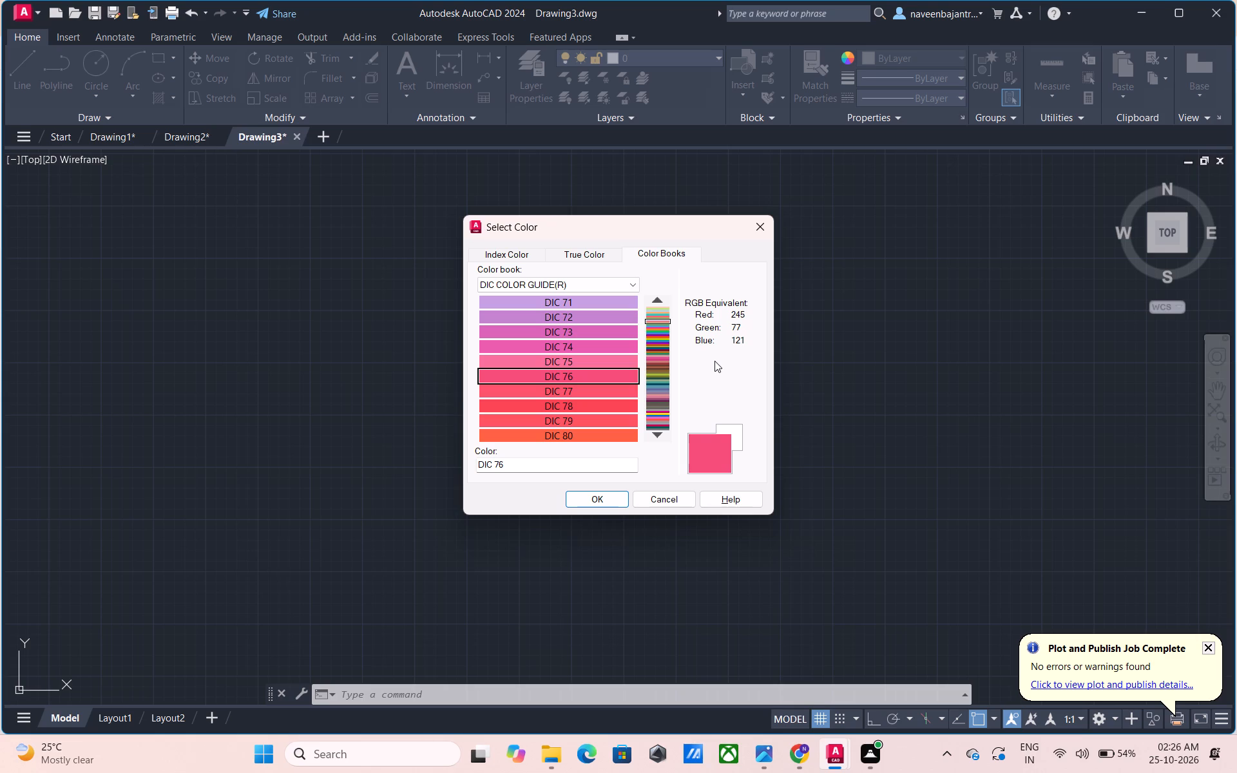
key(Down)
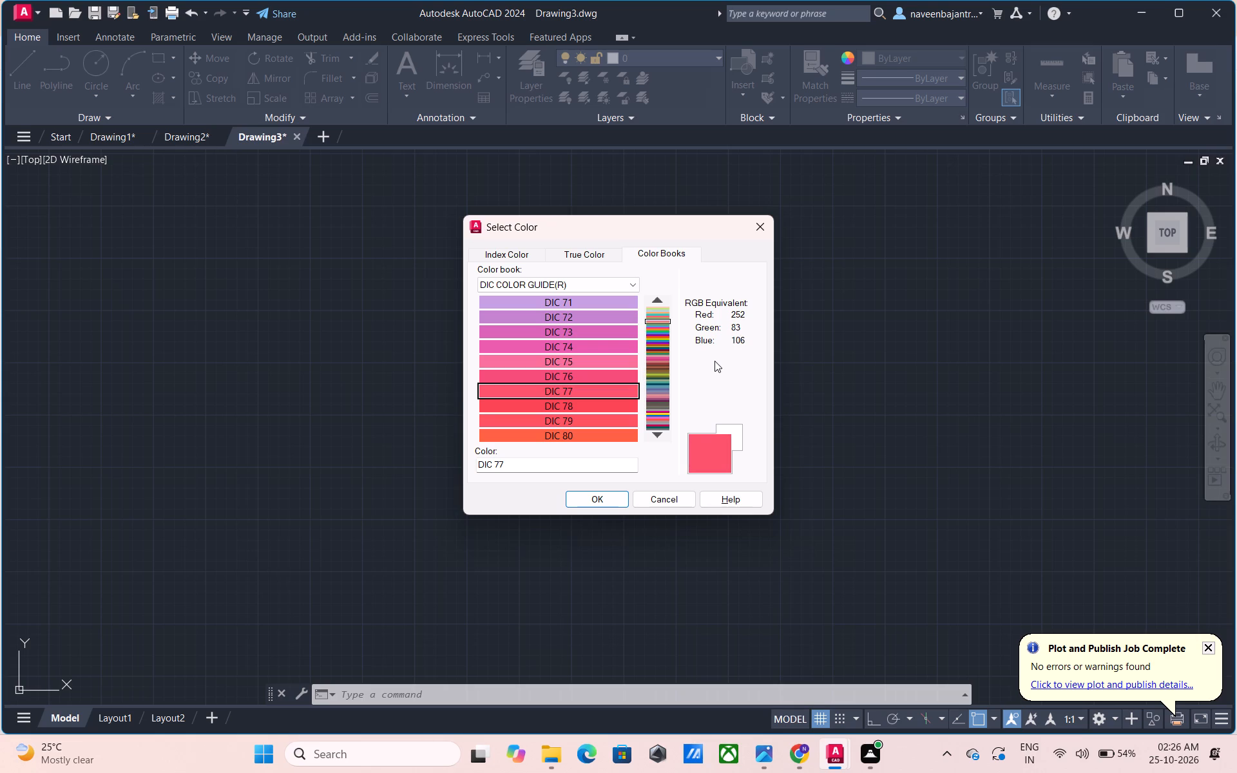
key(Down)
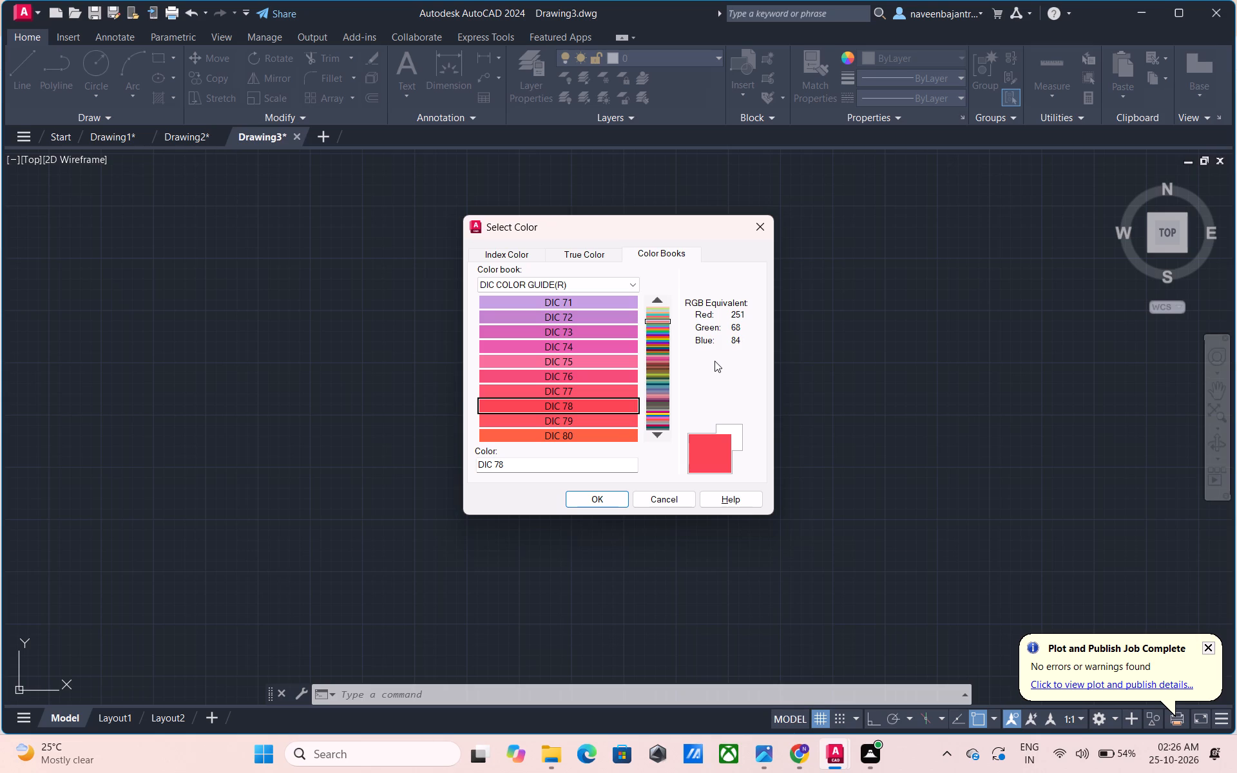
key(Down)
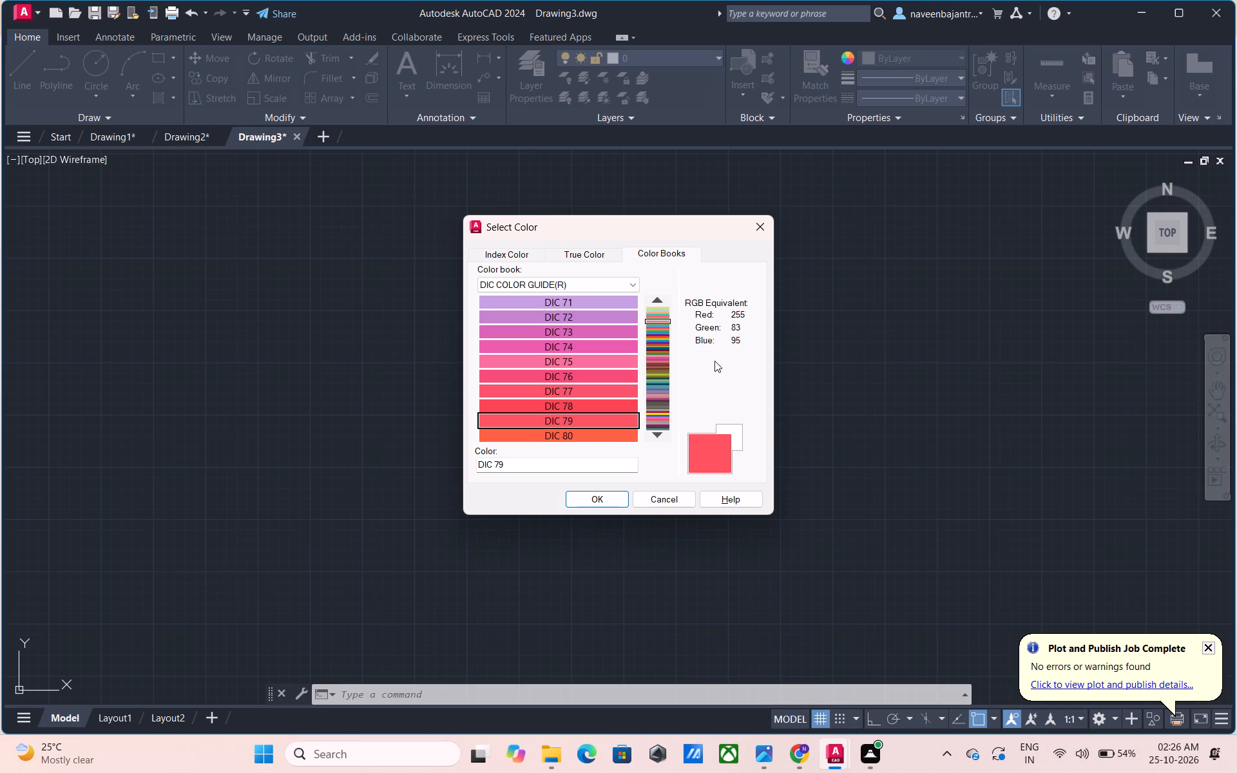
key(Down)
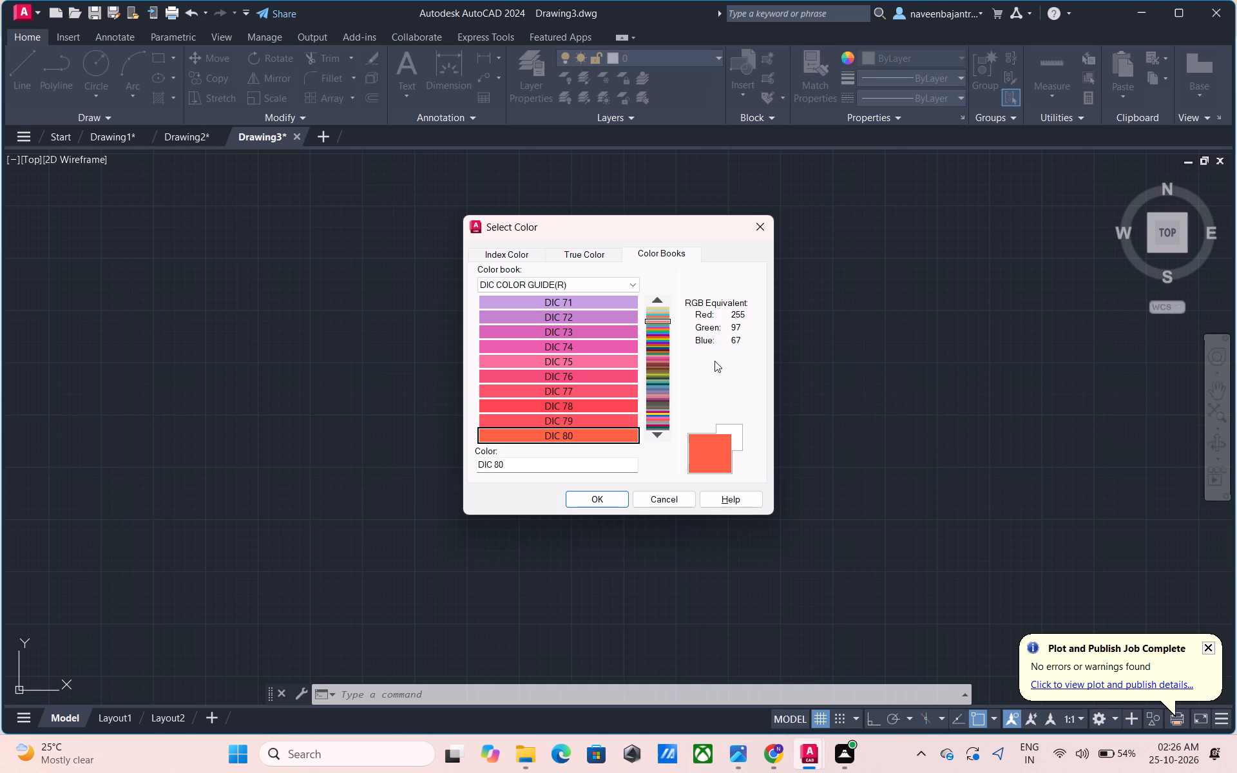
Preview the DIC COLOR GUIDE(R) colours one by one from the orange DIC 81 through the yellows to the green DIC 90.
key(Down)
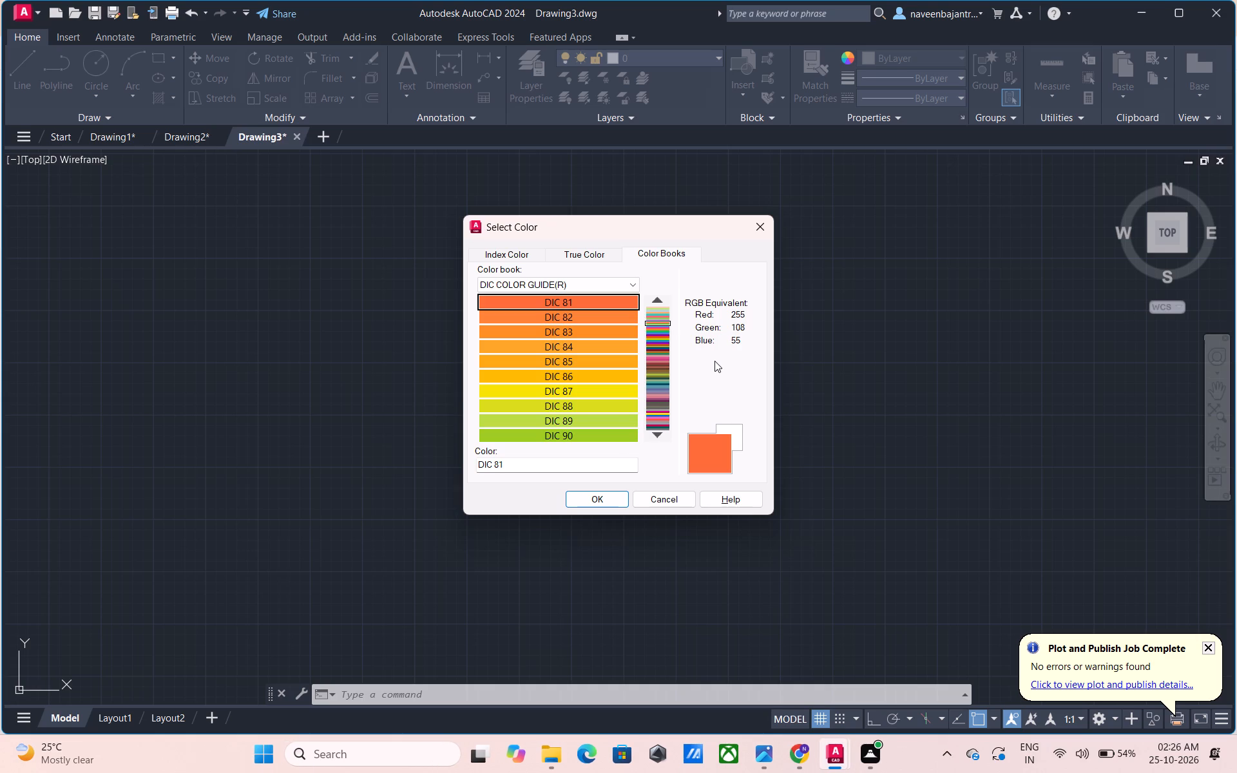
key(Down)
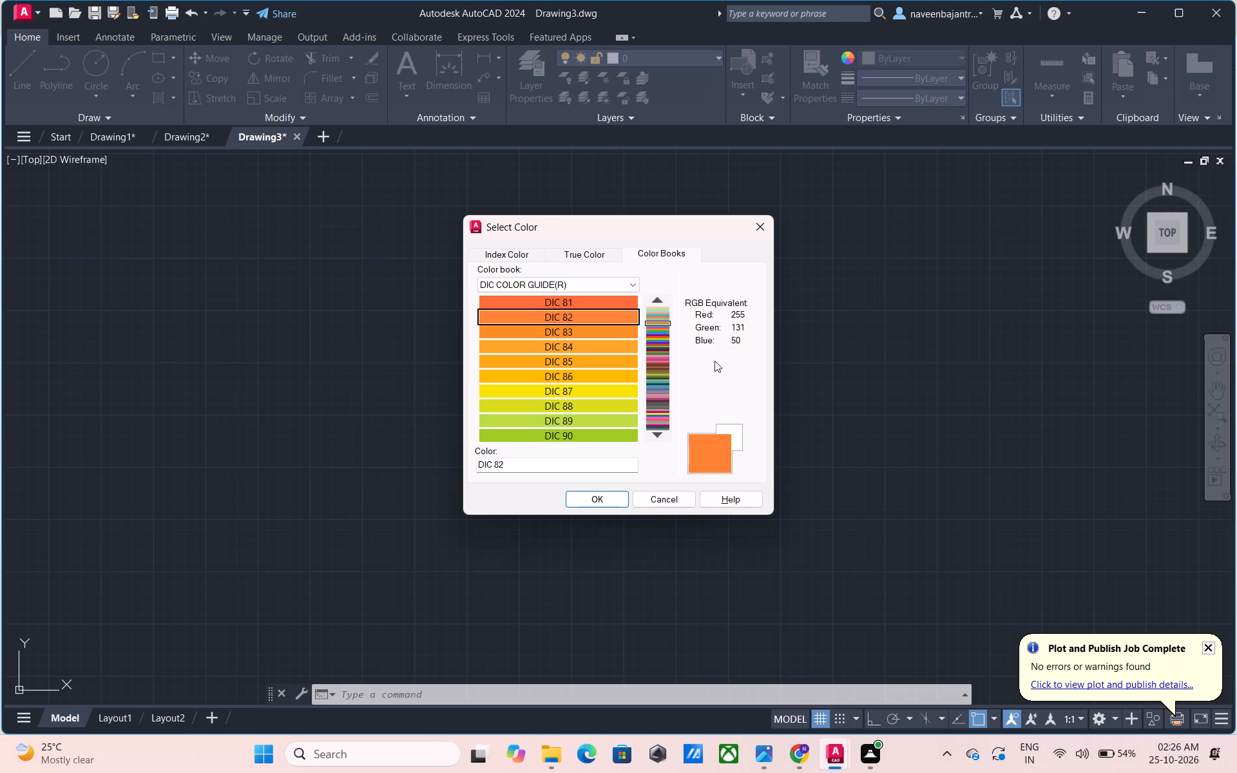
key(Down)
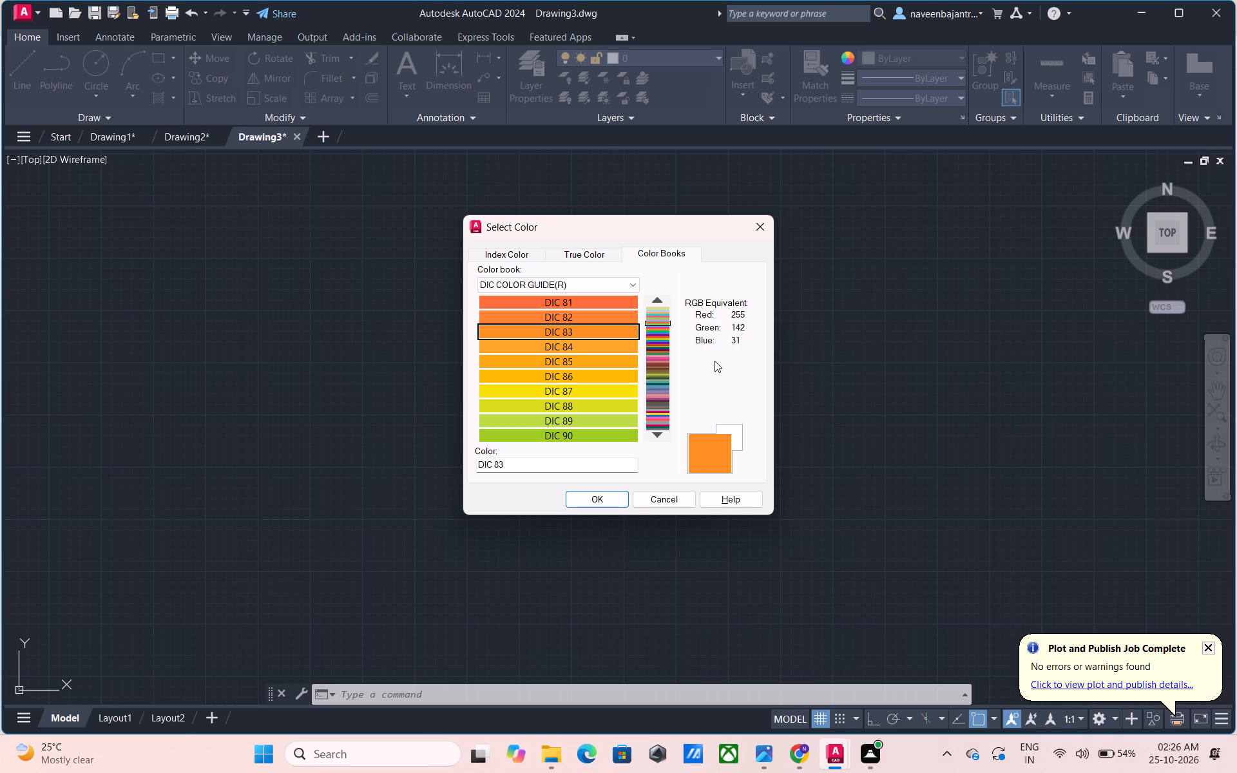
key(Down)
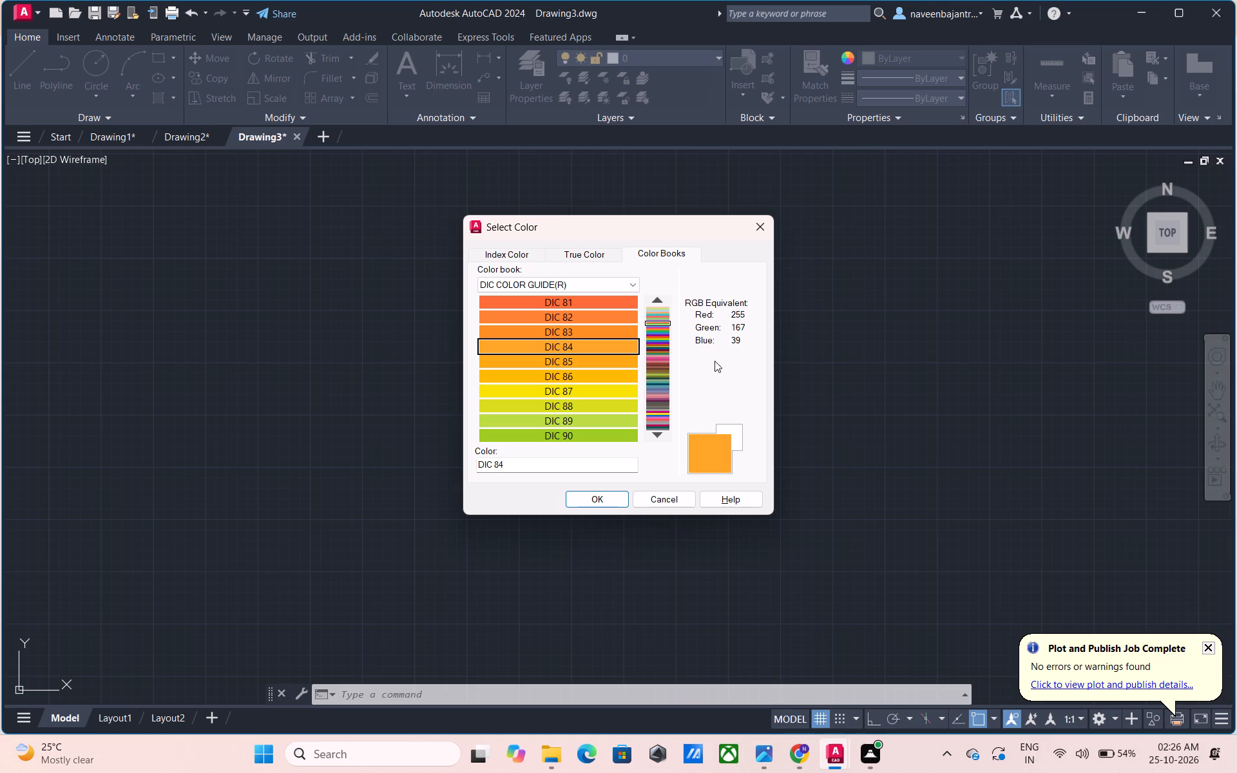
key(Down)
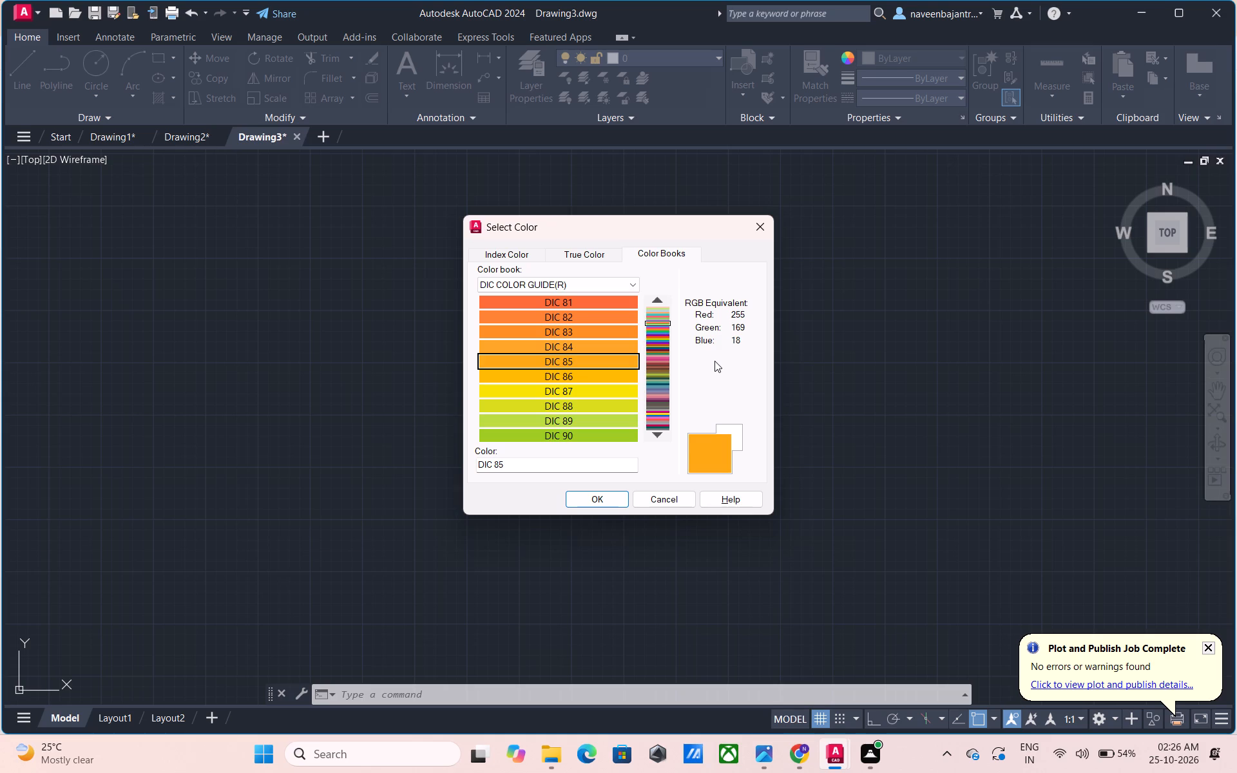
key(Down)
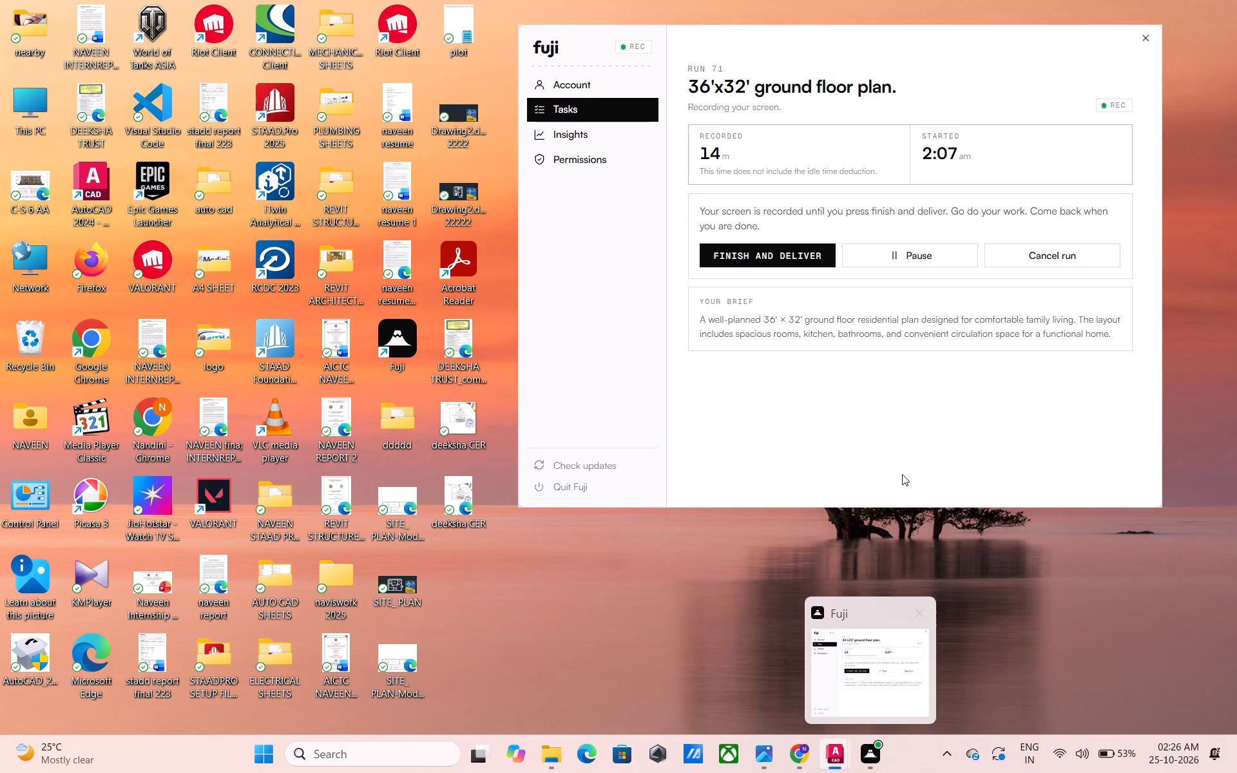
key(Down)
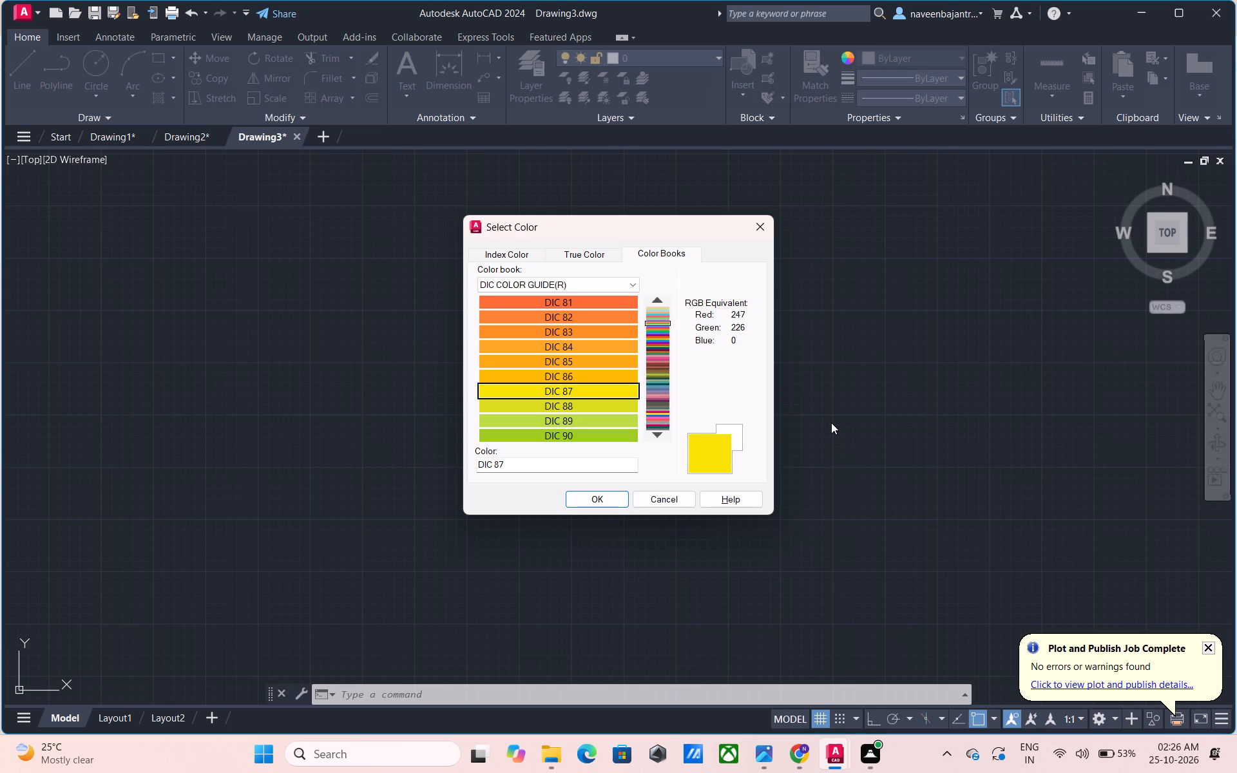
key(Down)
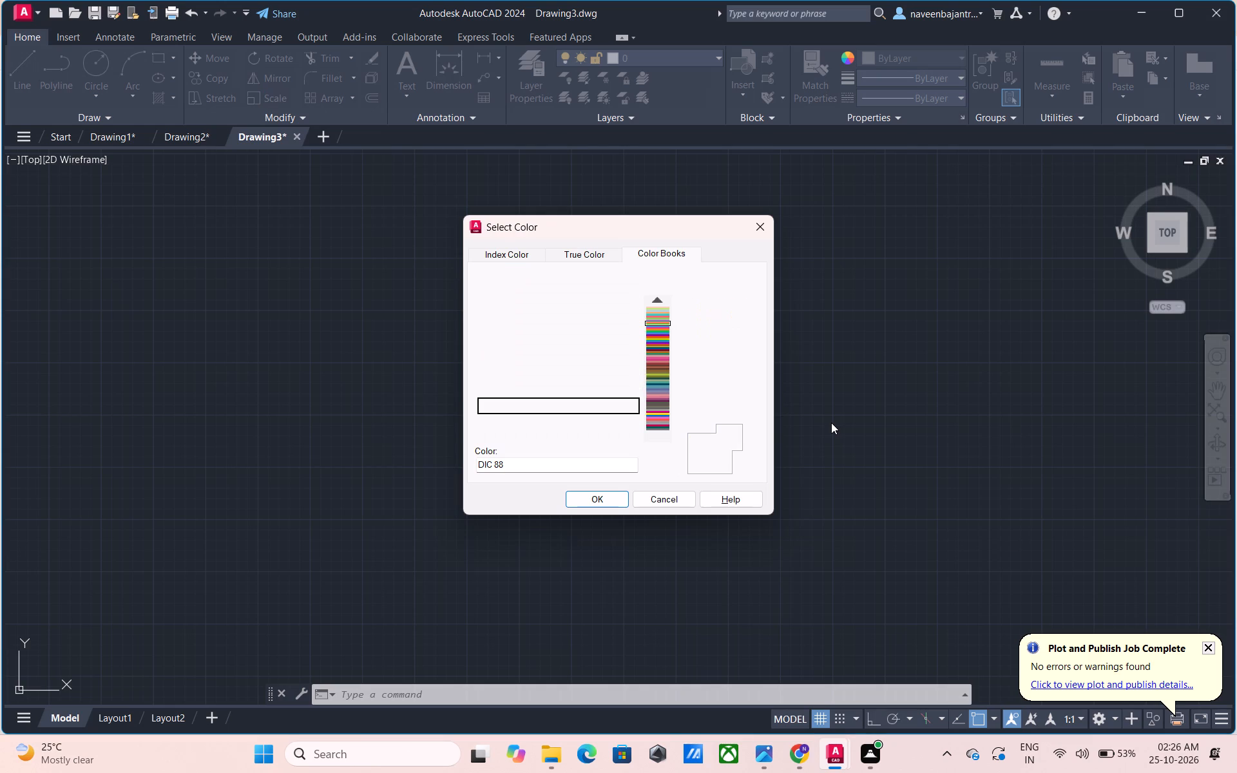
key(Down)
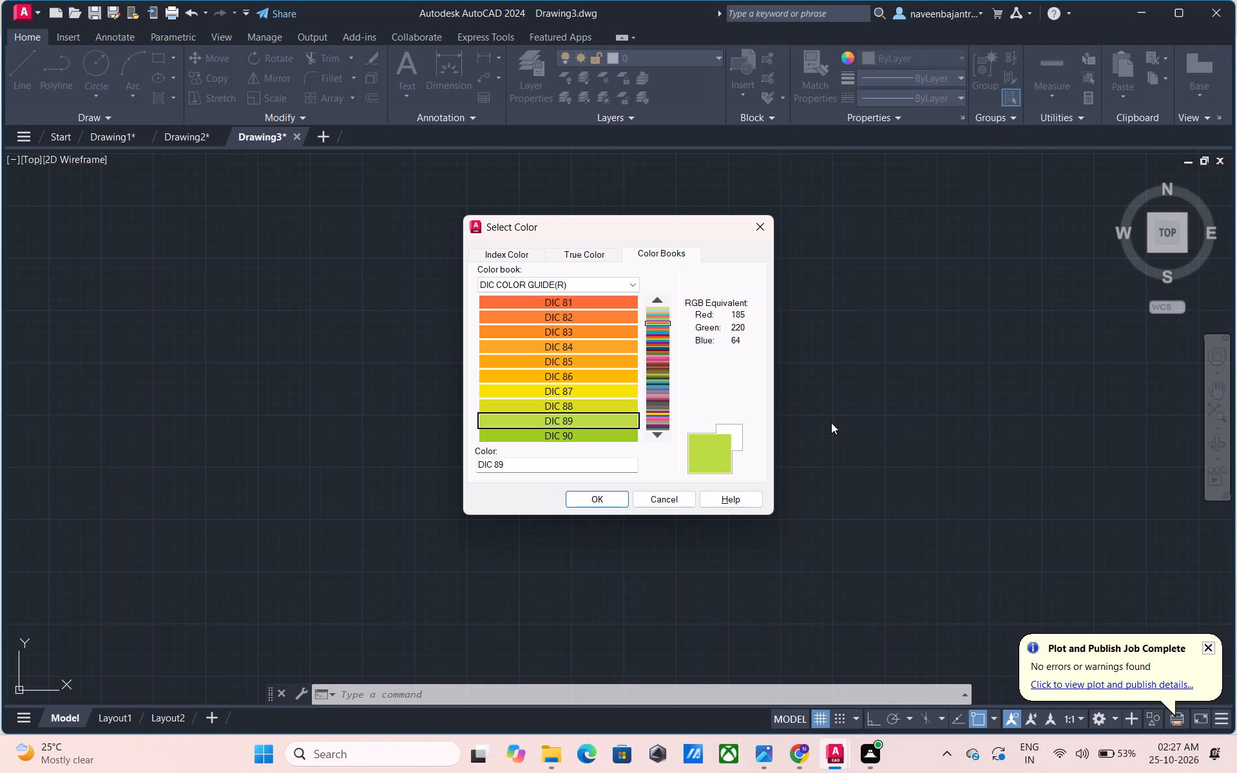
key(Down)
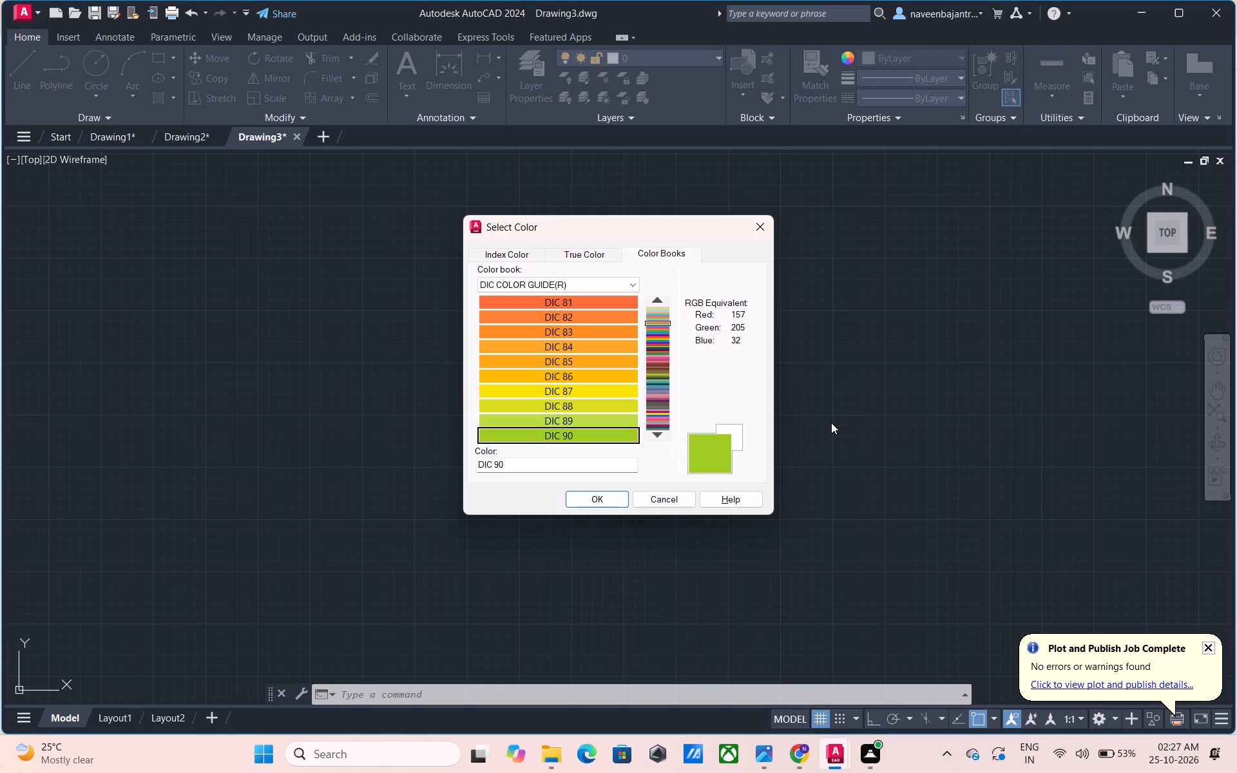
Preview the DIC COLOR GUIDE(R) colours one by one from the green DIC 91 through the turquoises to the blue DIC 100.
key(Down)
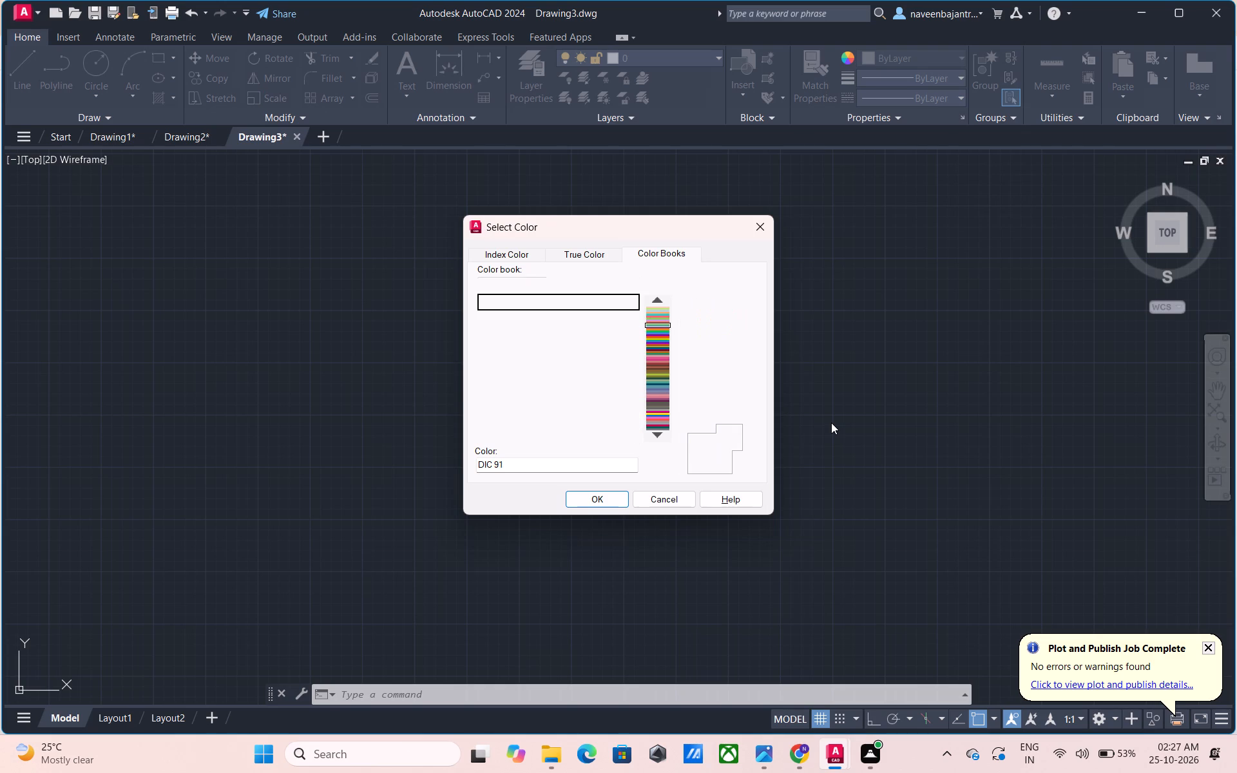
key(Down)
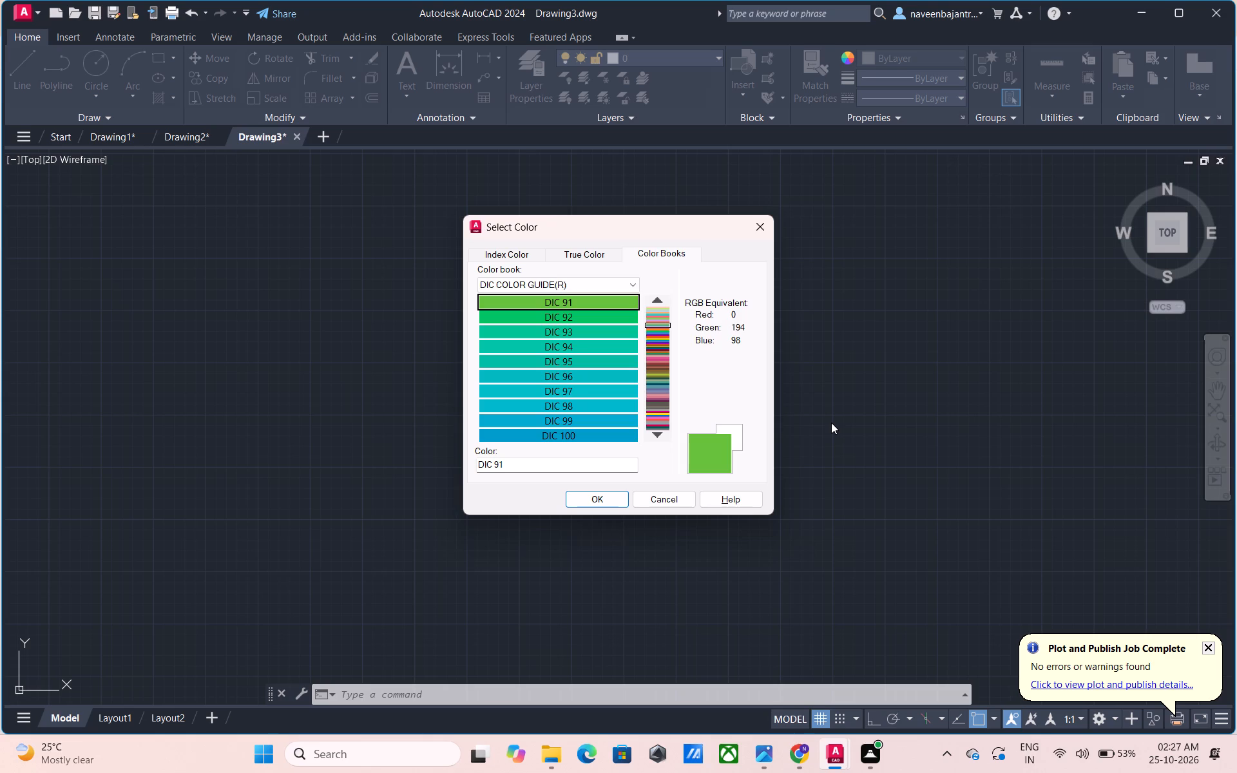
key(Down)
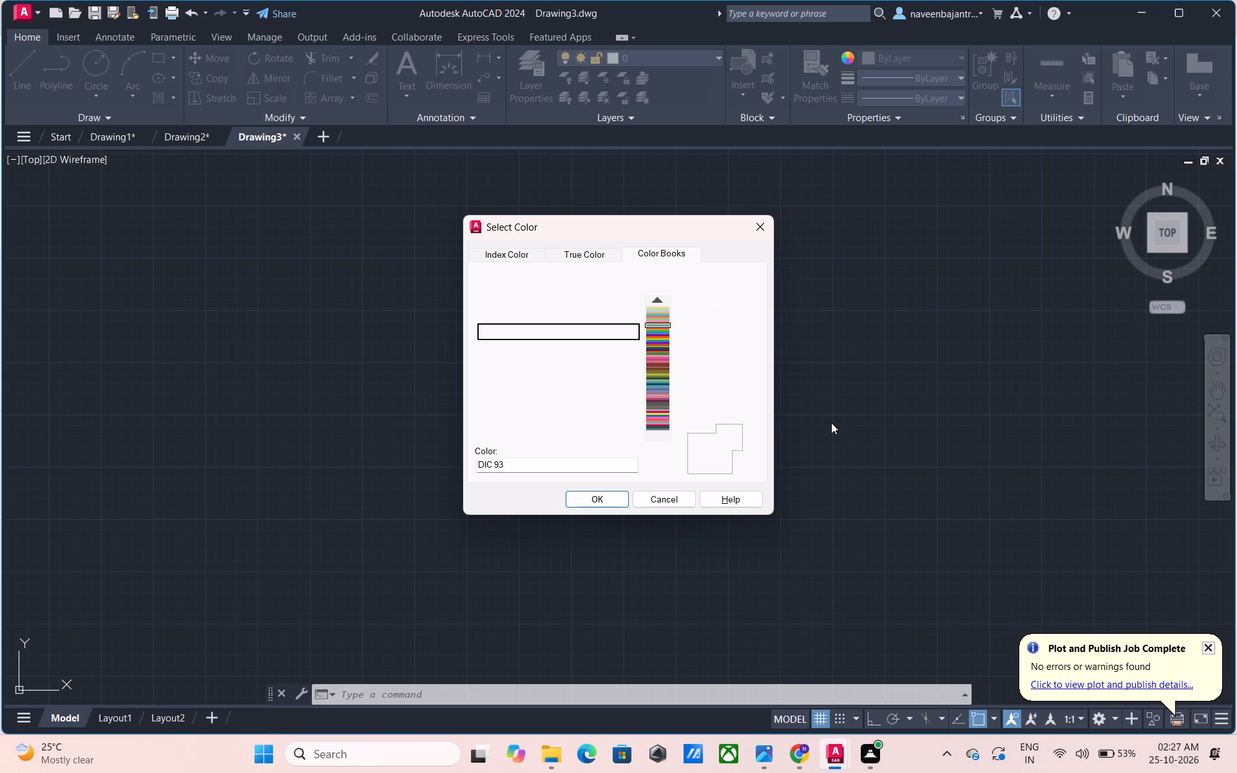
key(Down)
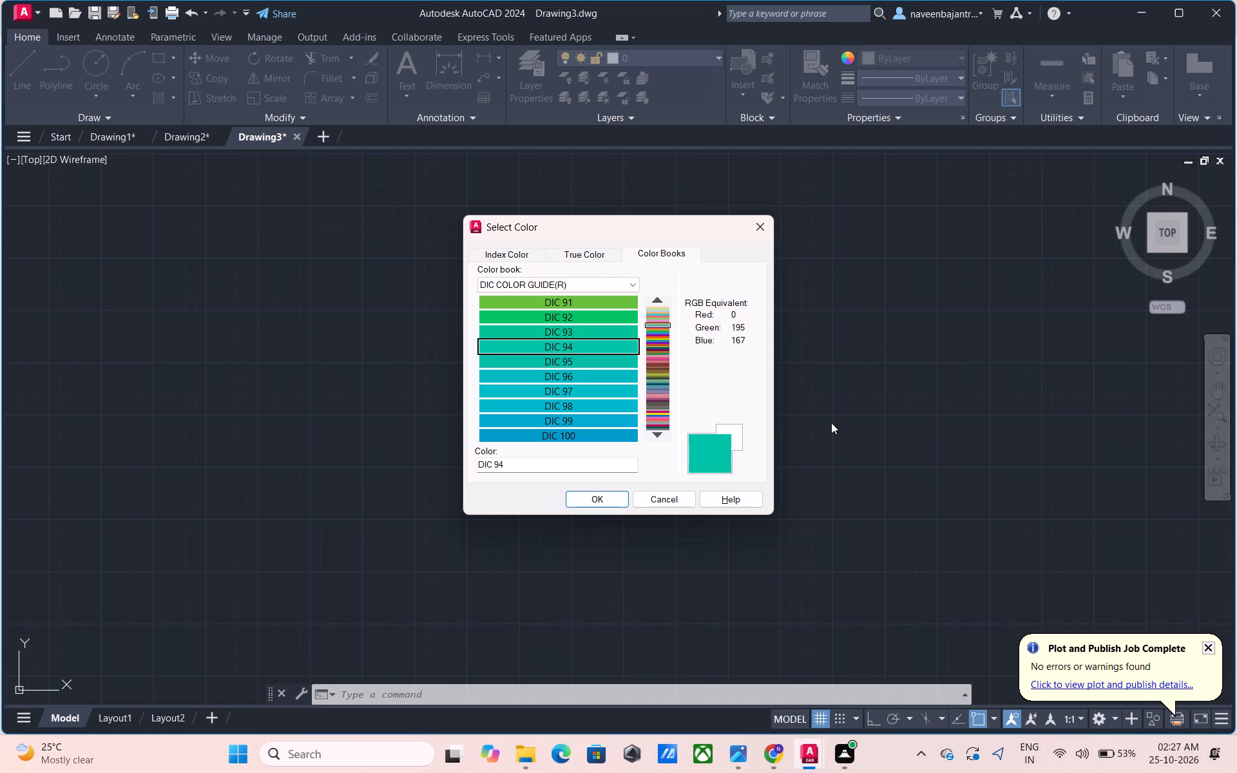
key(Down)
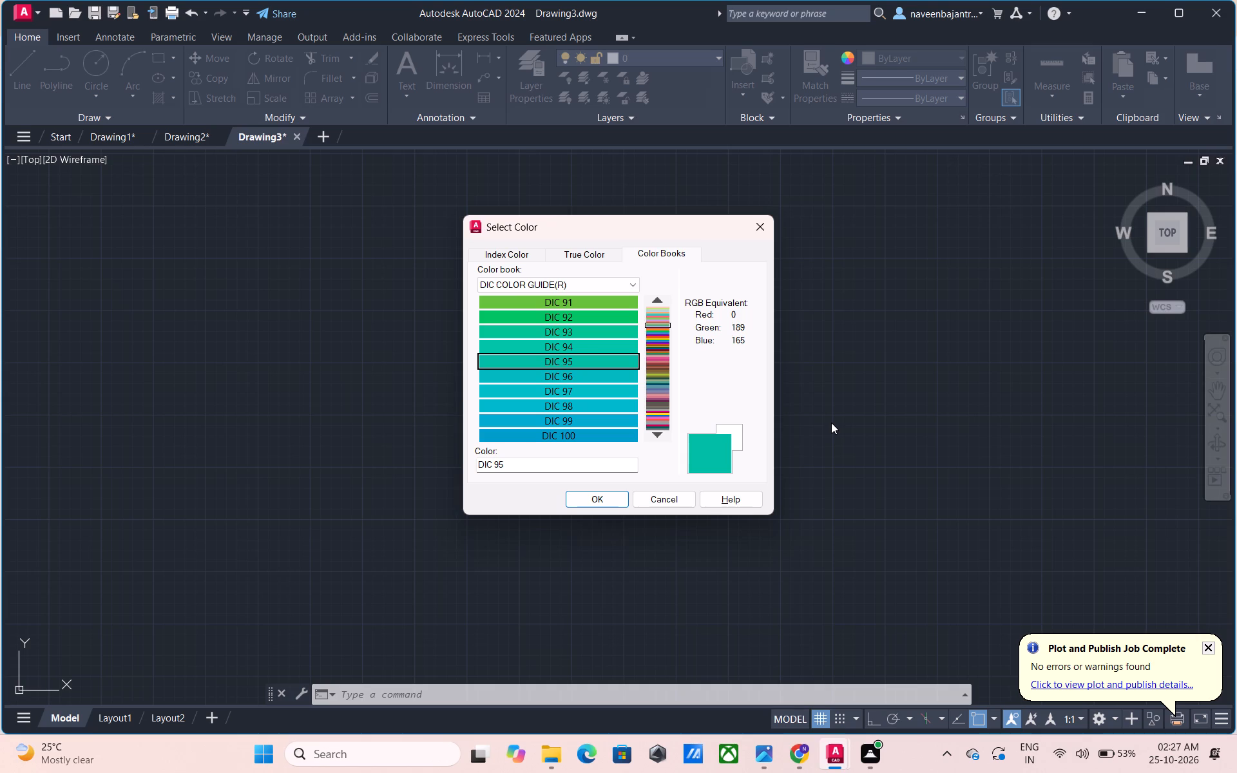
key(Down)
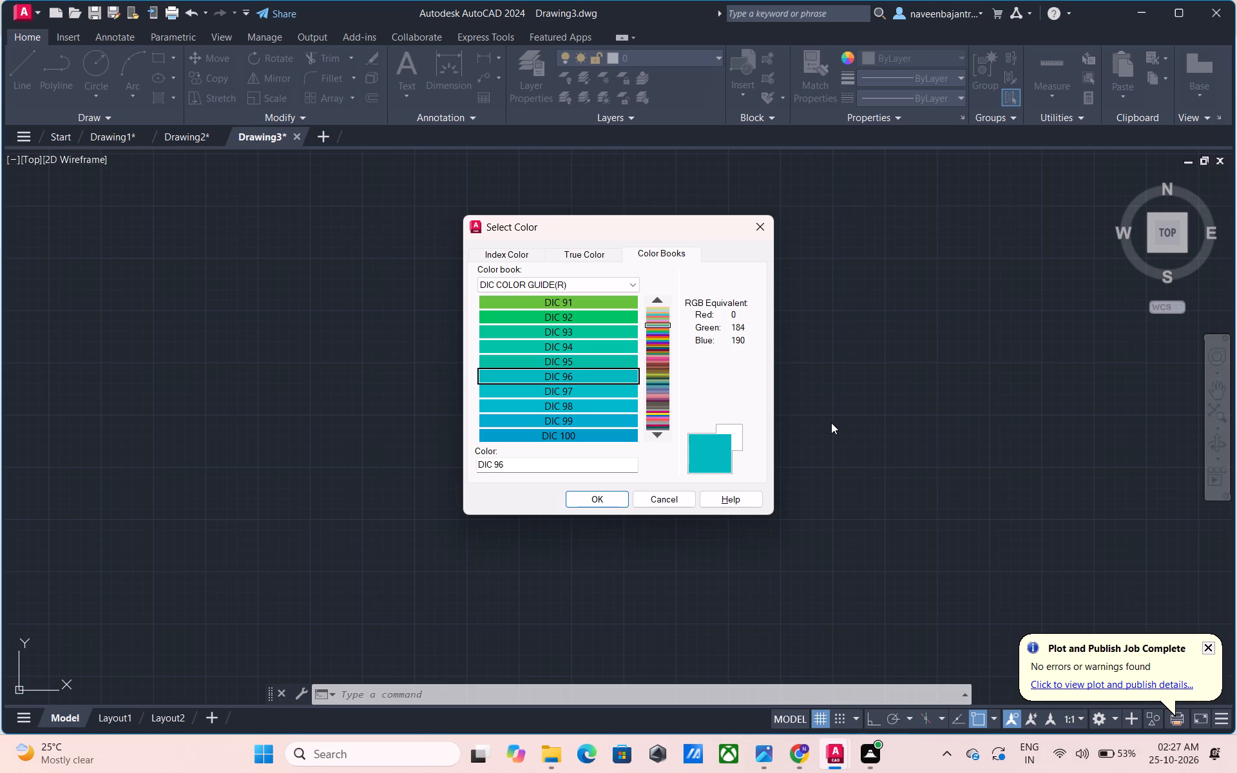
key(Down)
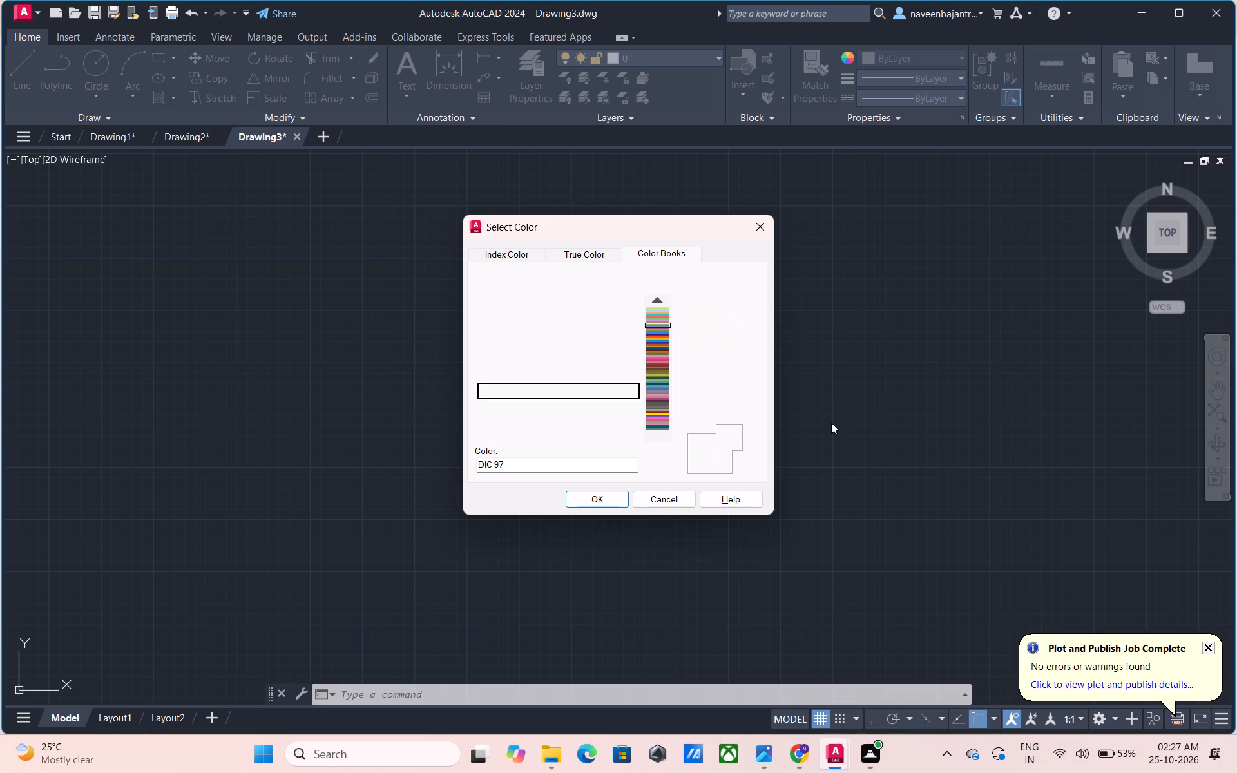
key(Down)
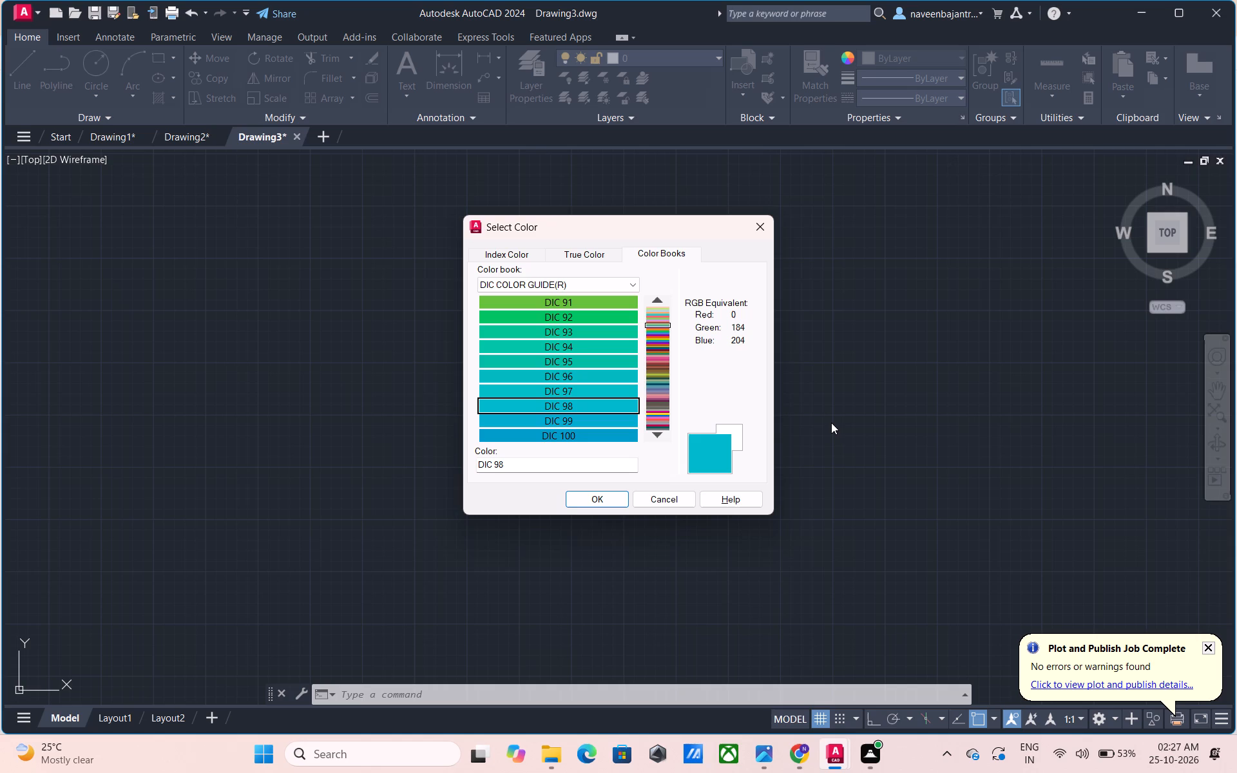
key(Down)
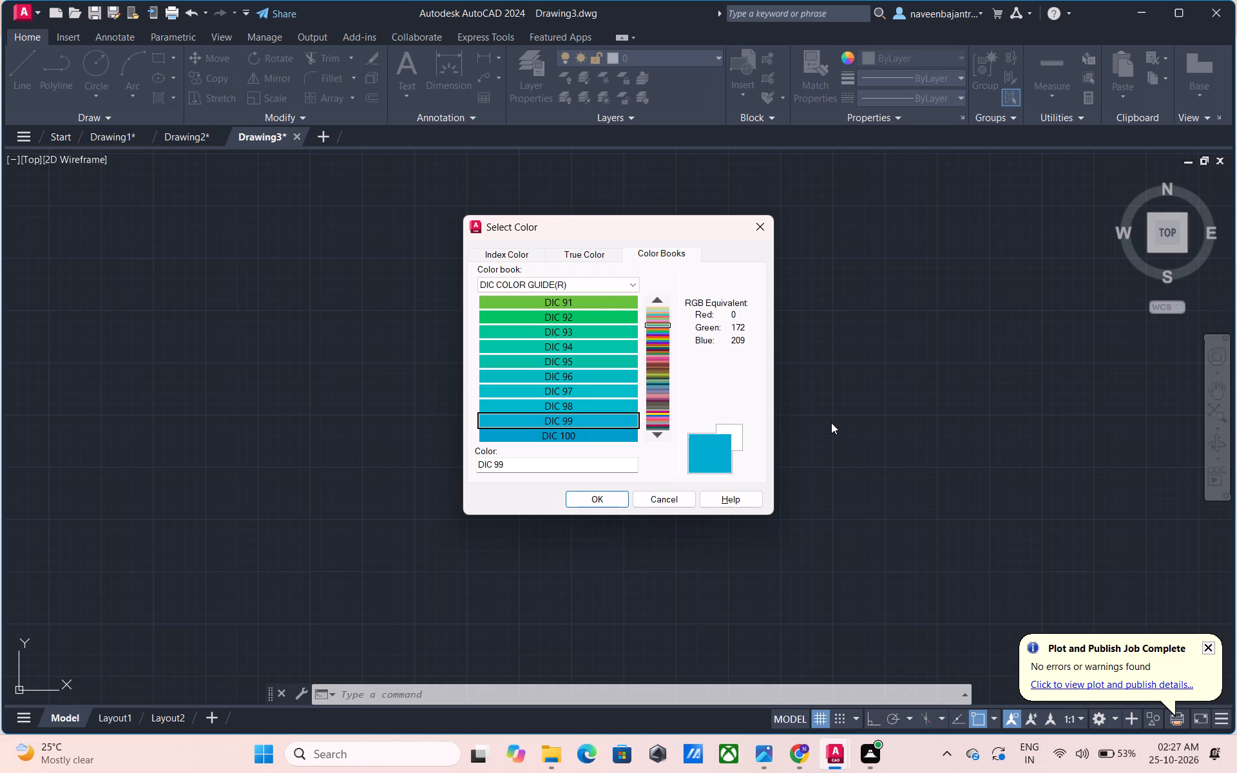
key(Down)
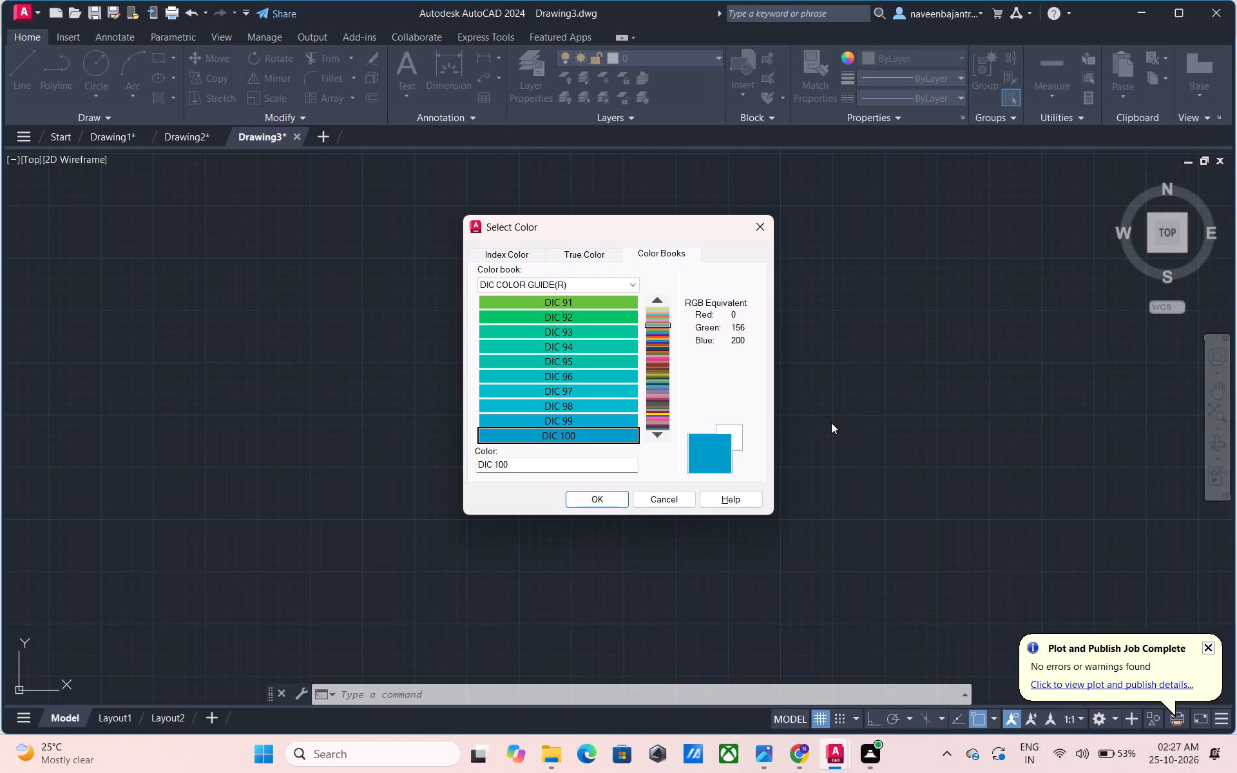
Preview the DIC COLOR GUIDE(R) colours one by one from the blue DIC 101 through the purples to the magenta DIC 110.
key(Down)
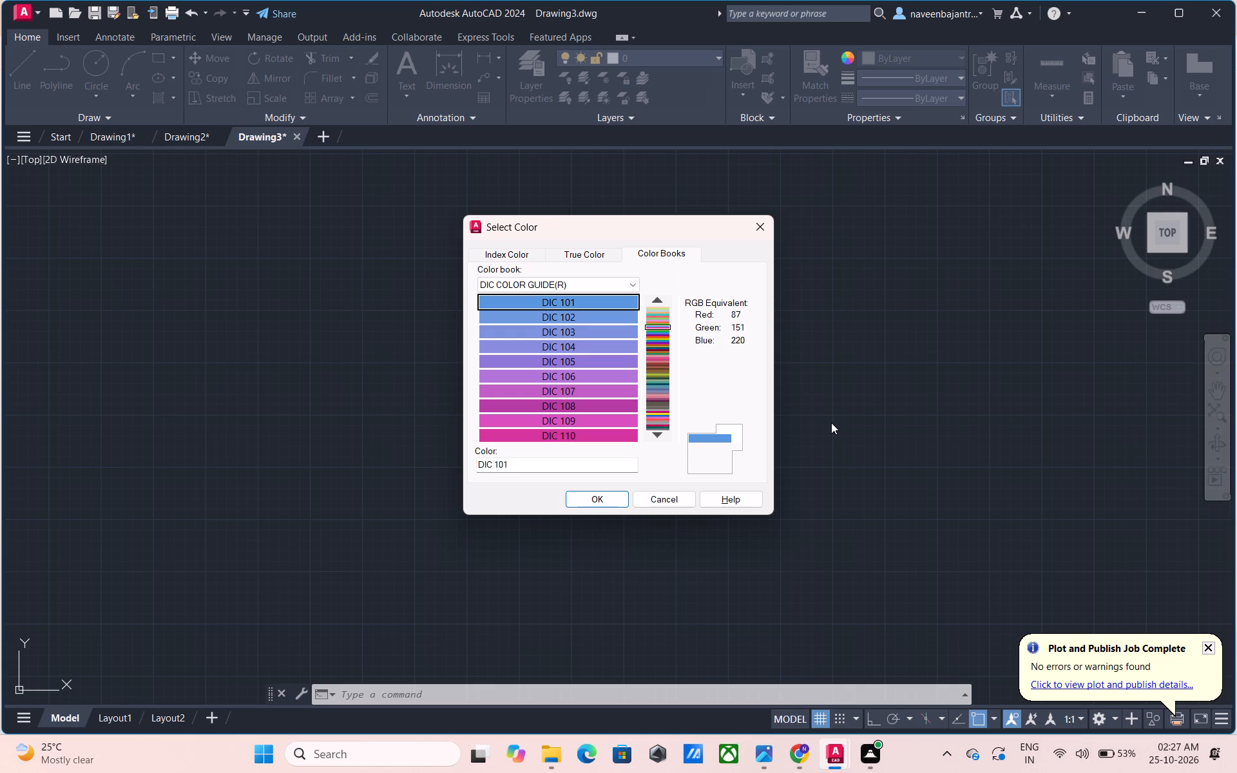
key(Down)
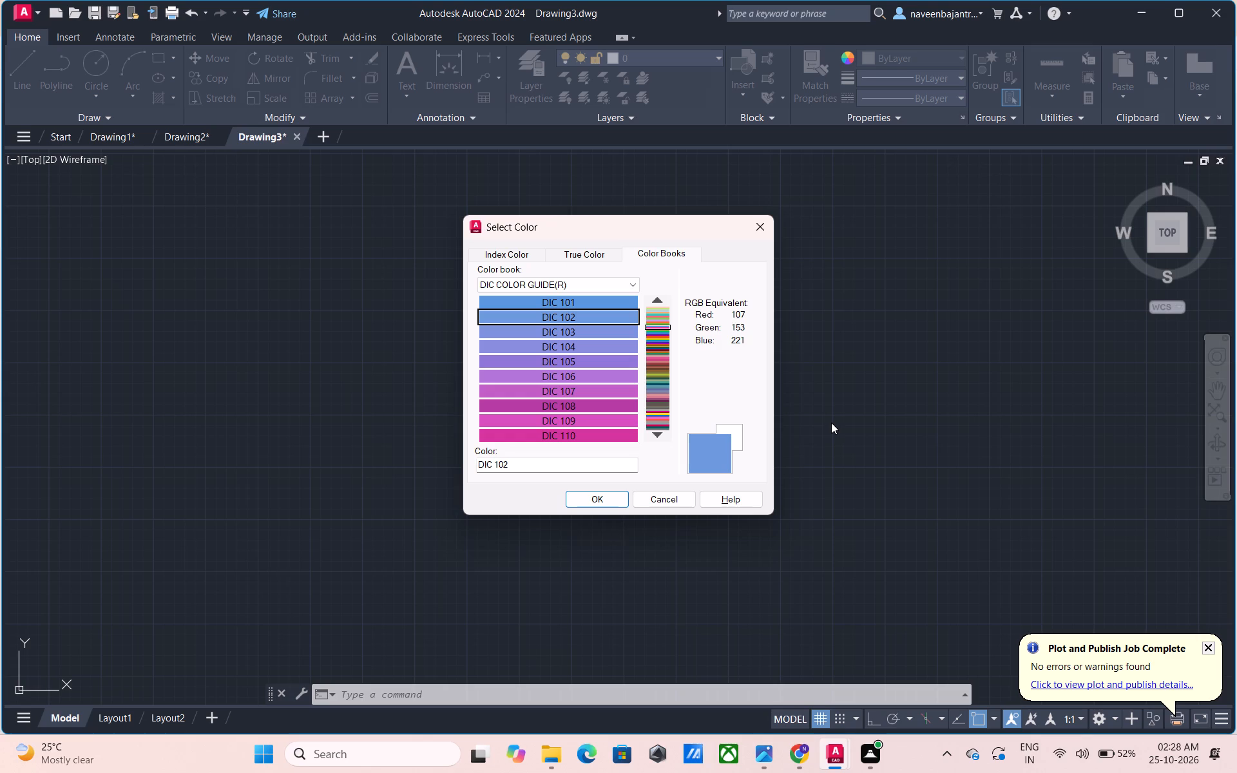
key(Down)
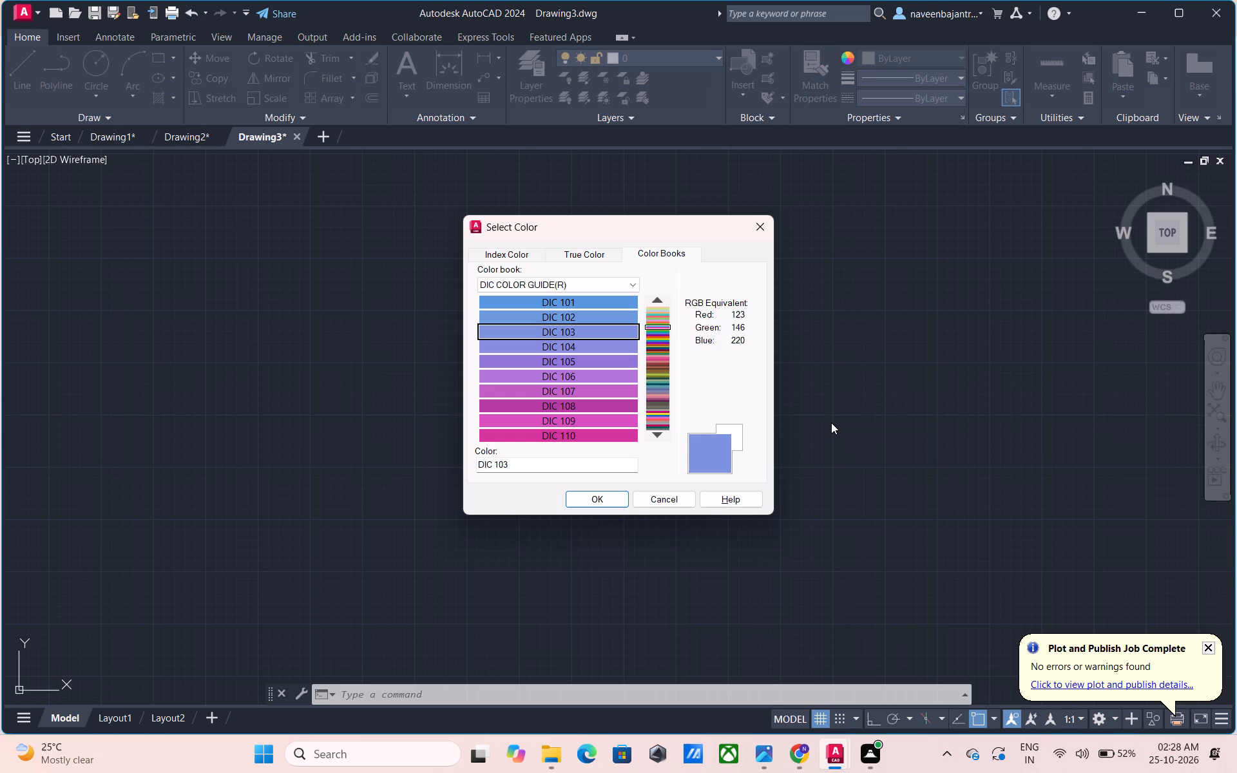
key(Down)
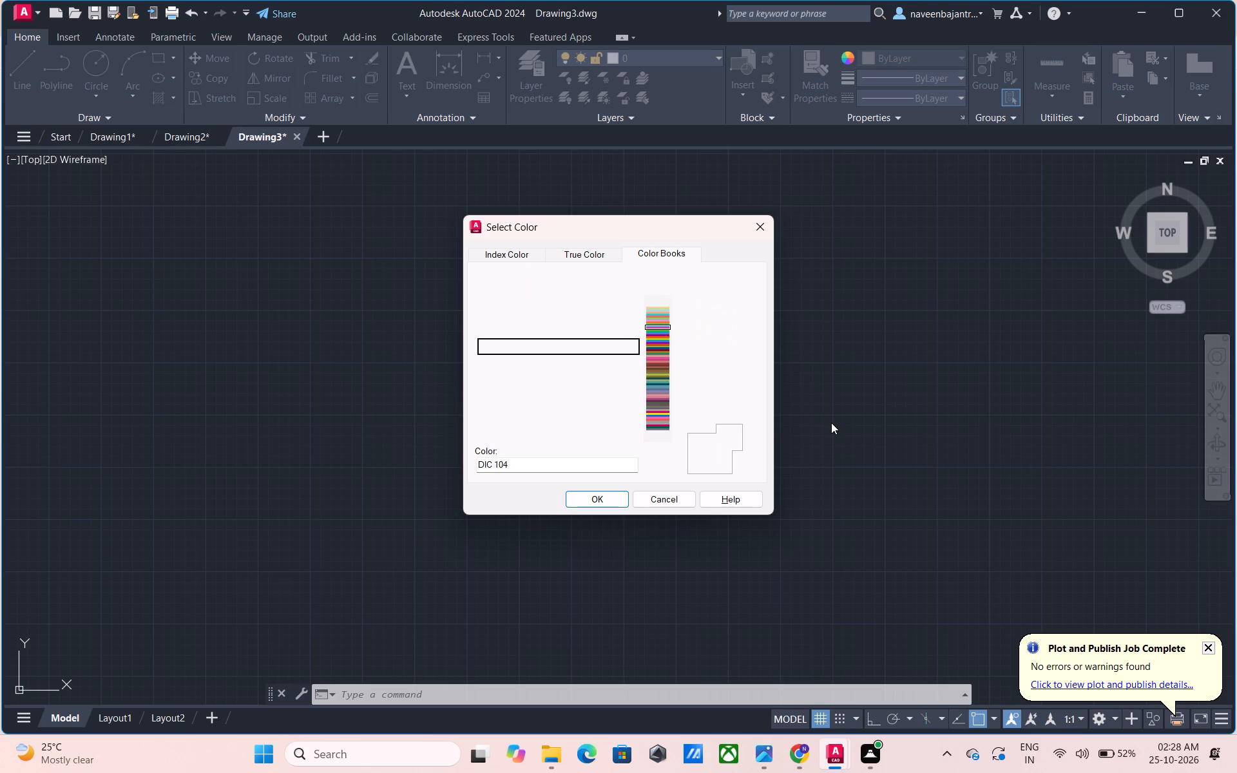
key(Down)
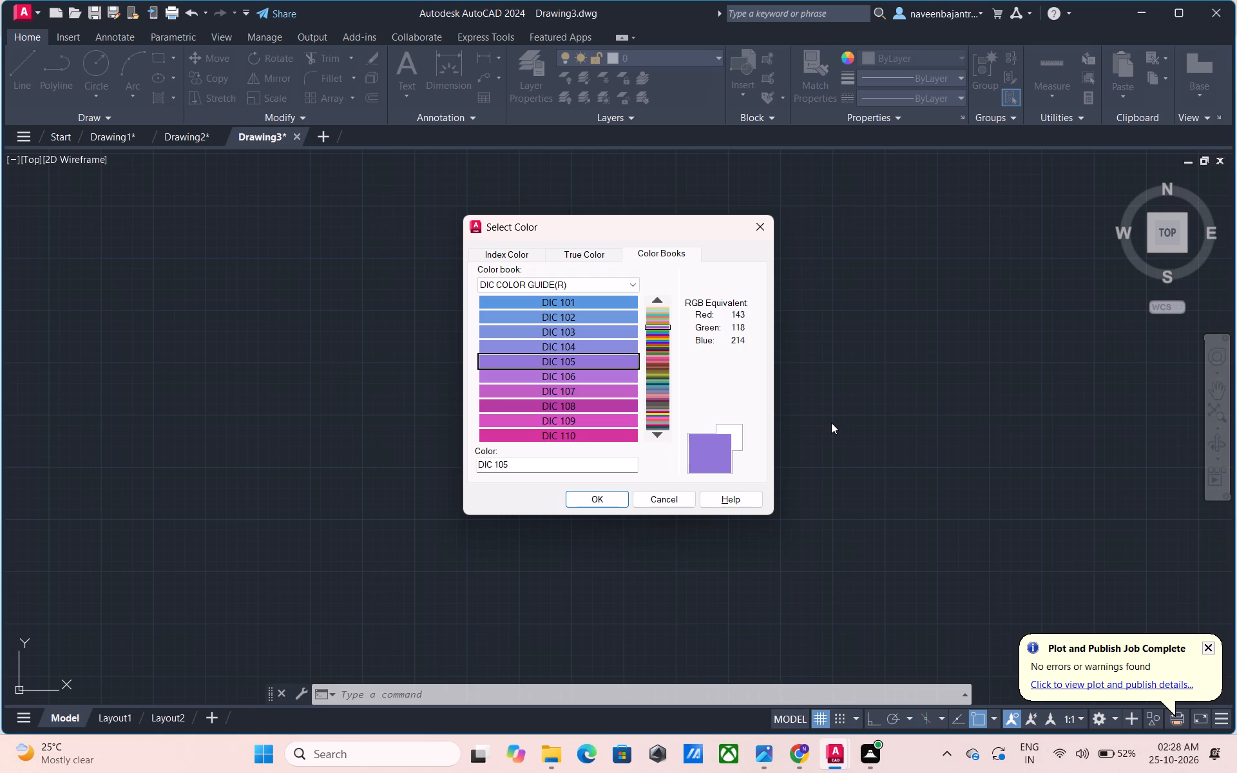
key(Down)
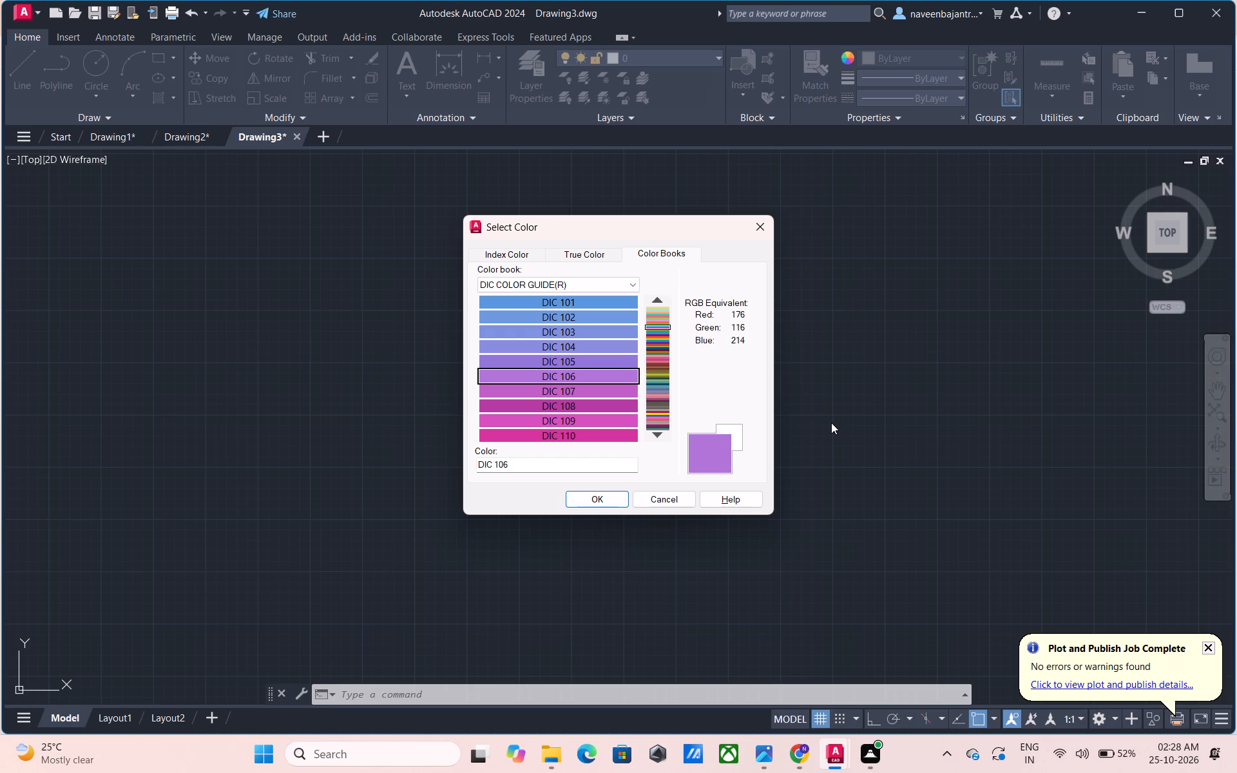
key(Down)
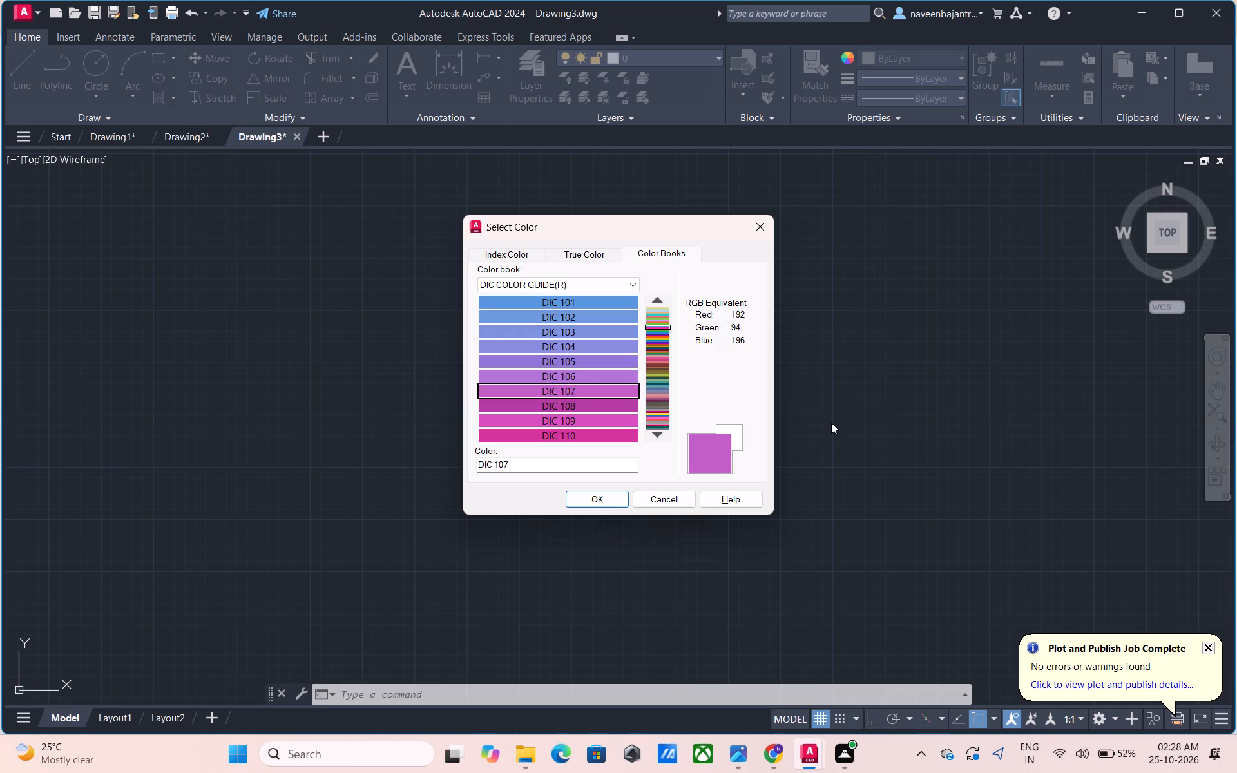
key(Down)
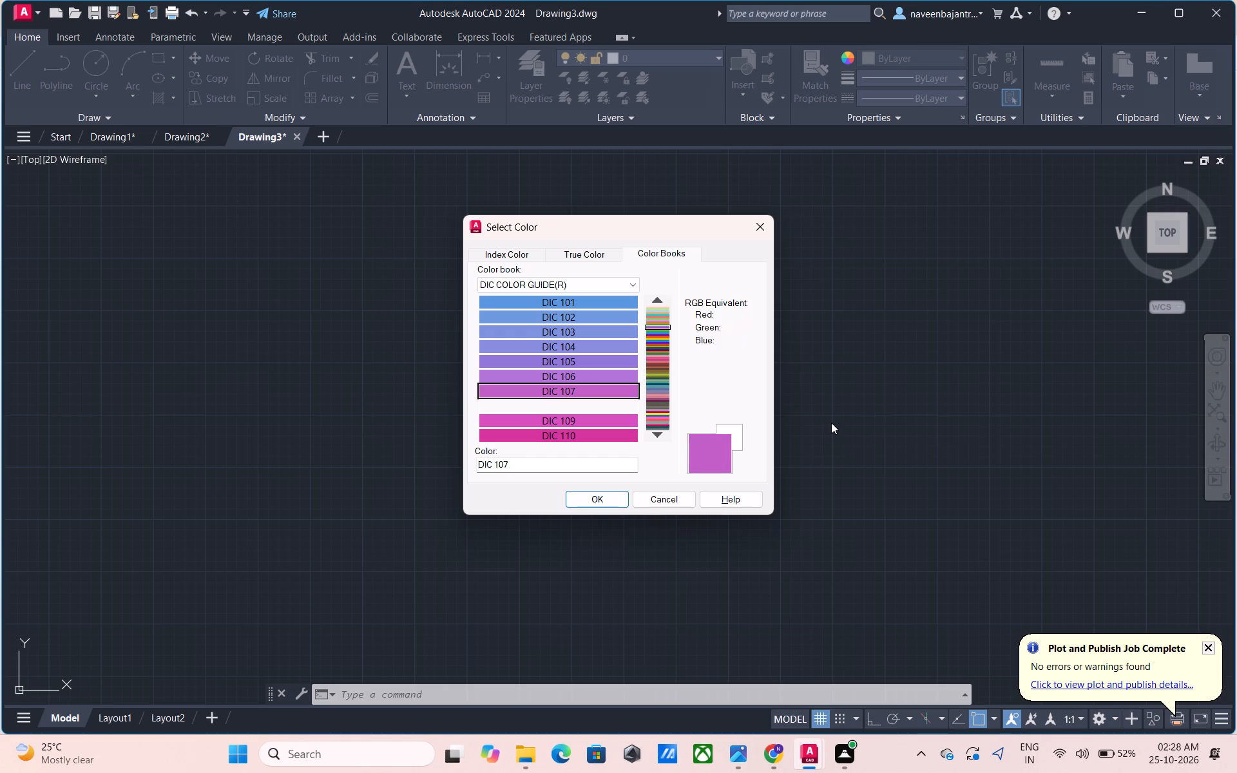
key(Down)
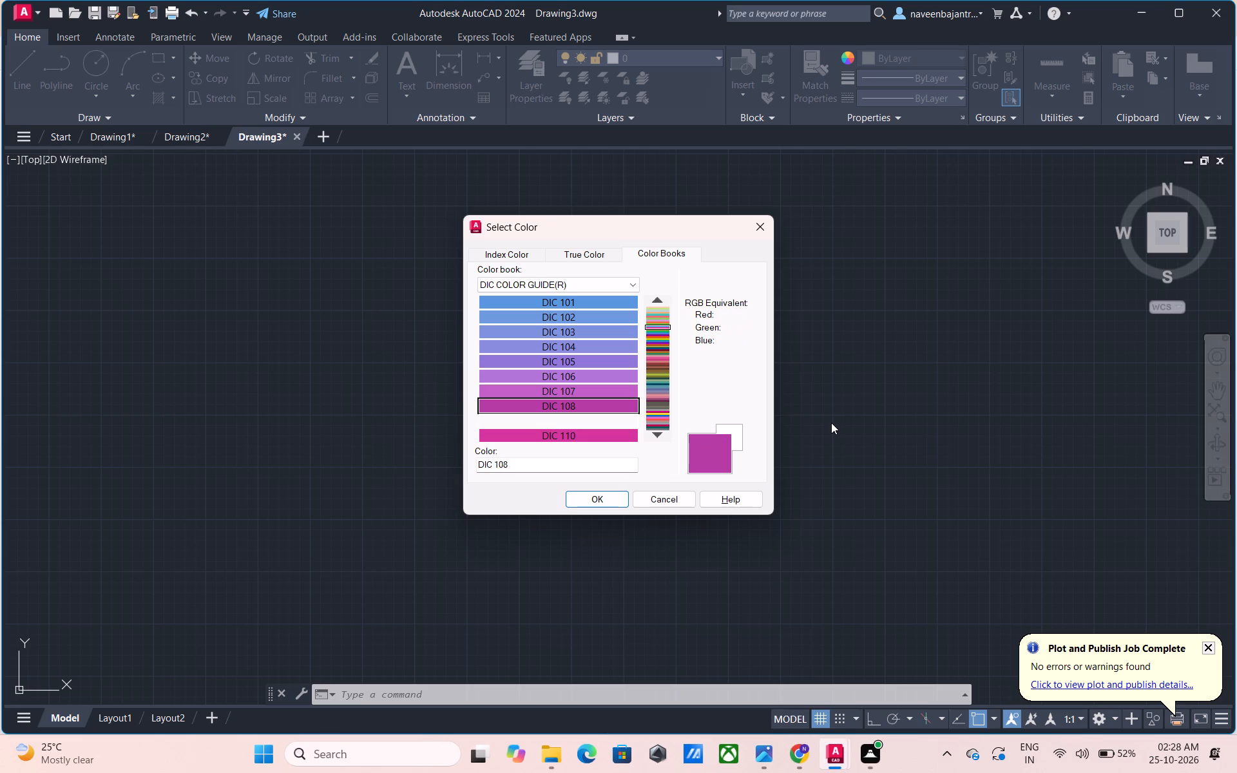
key(Down)
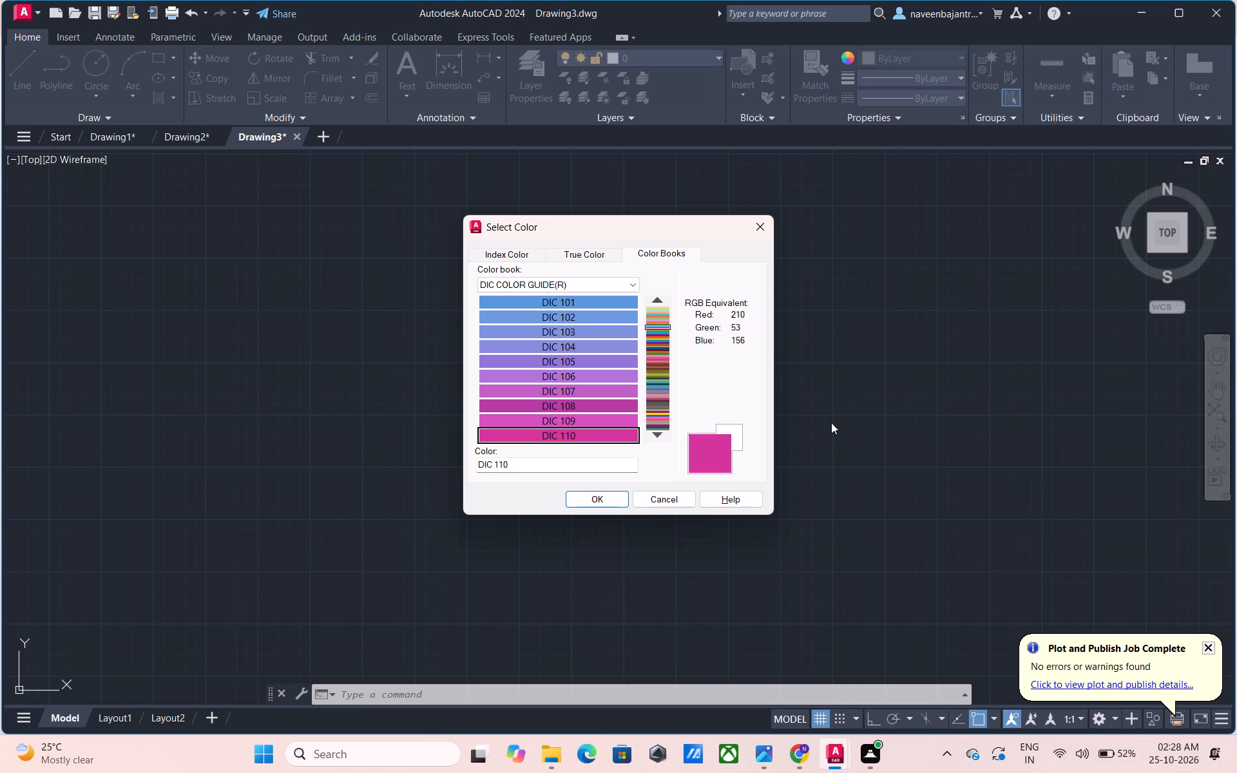
Preview the DIC COLOR GUIDE(R) colours one by one from the pink DIC 111 through the reds to the orange DIC 120.
key(Down)
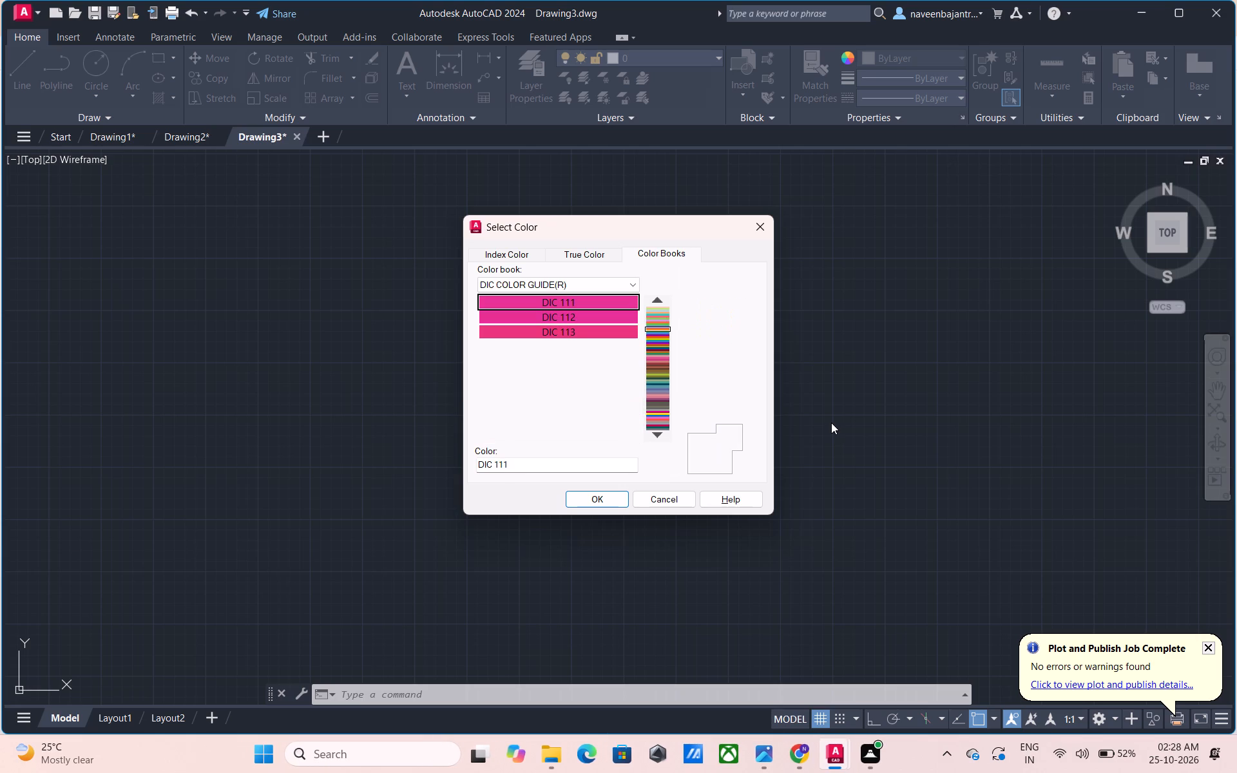
key(Down)
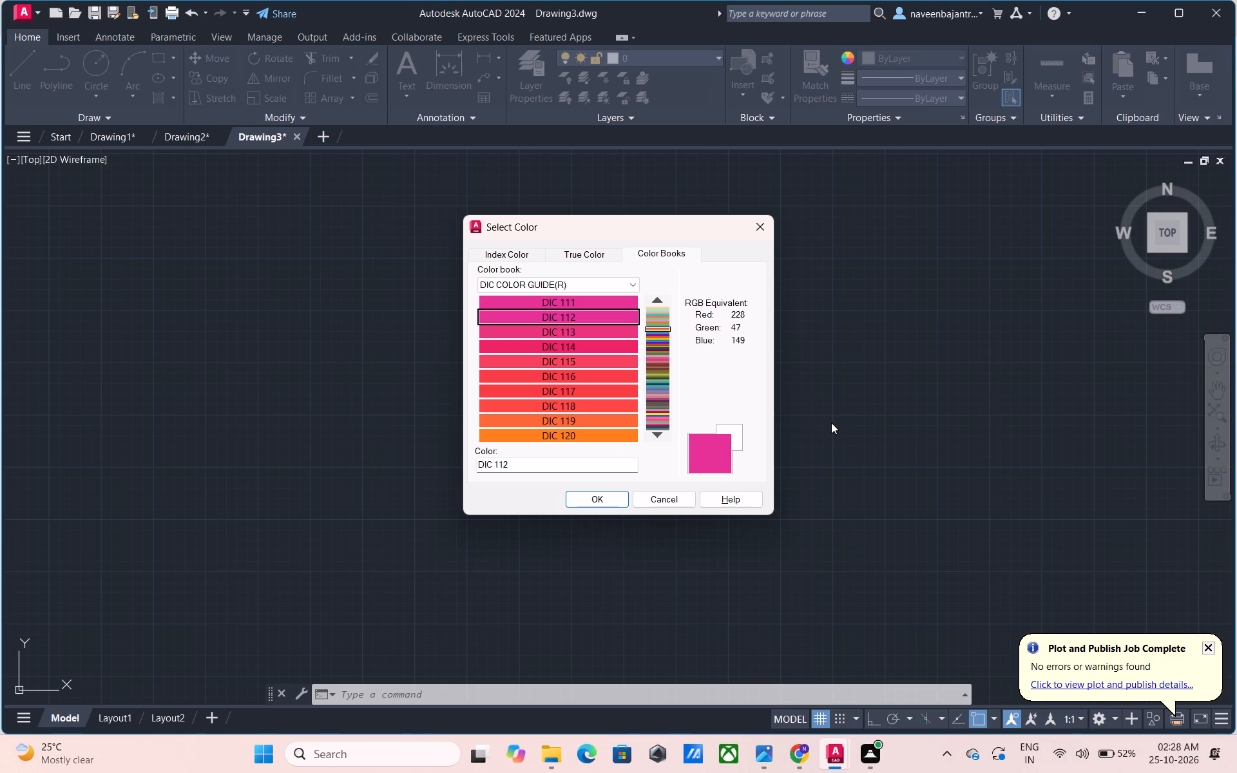
key(Down)
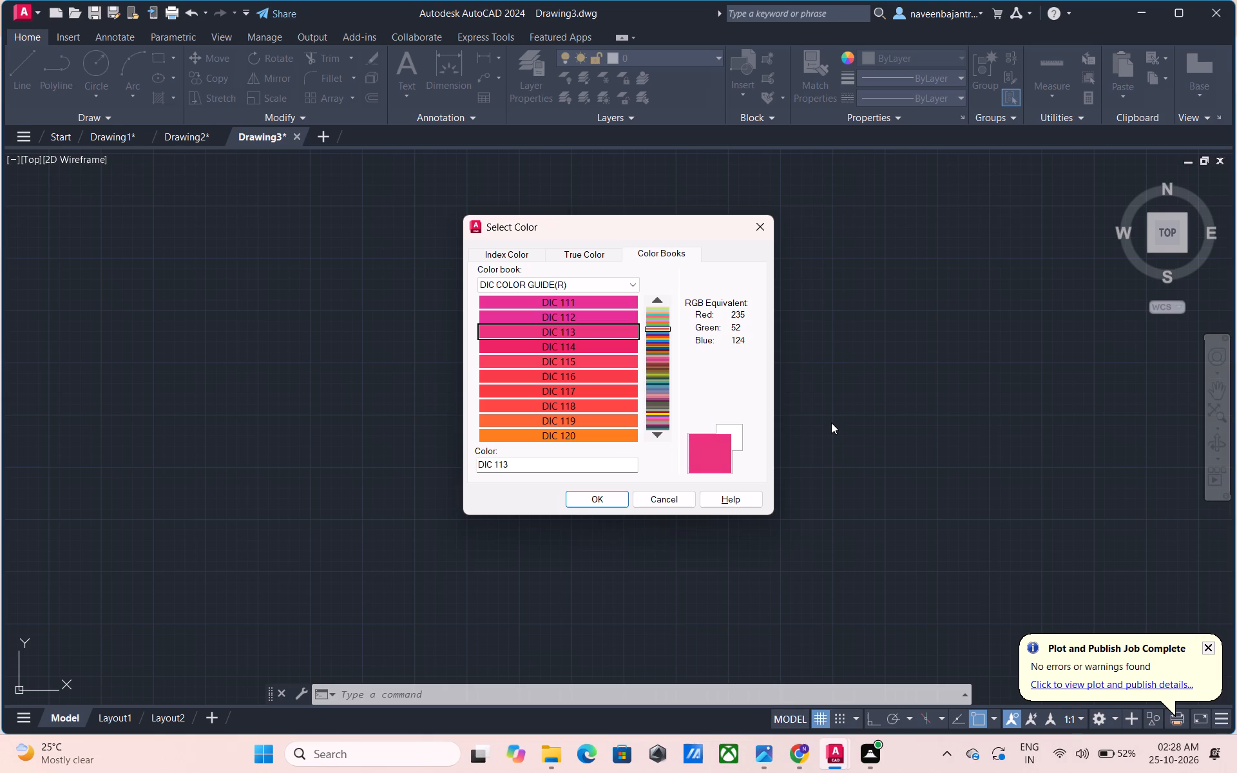
key(Down)
key(Down)
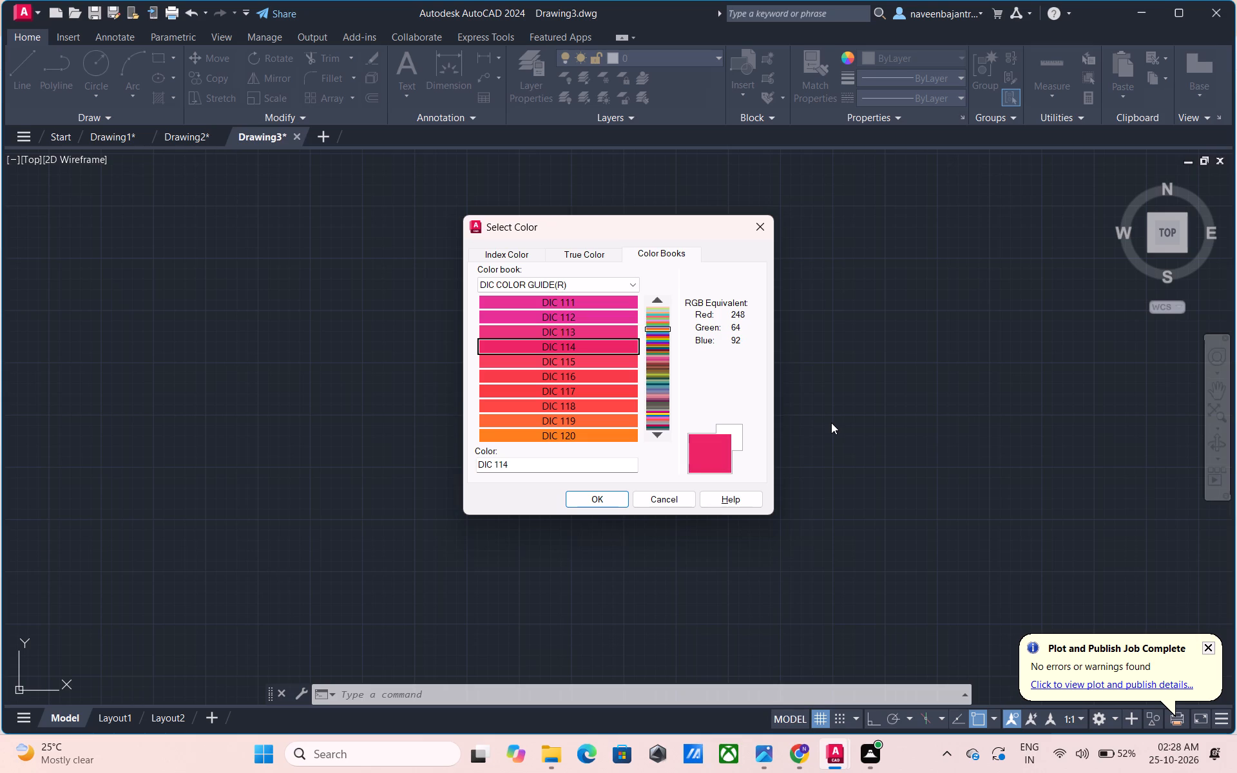
key(Down)
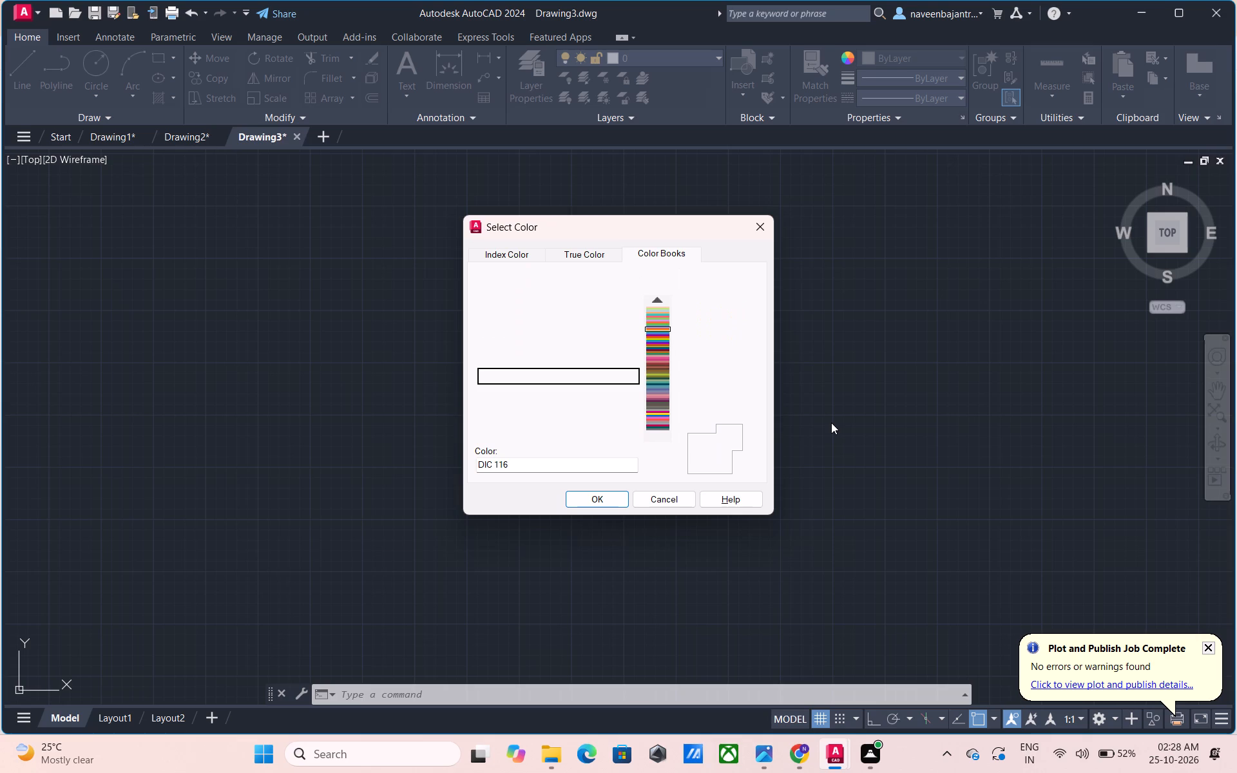
key(Down)
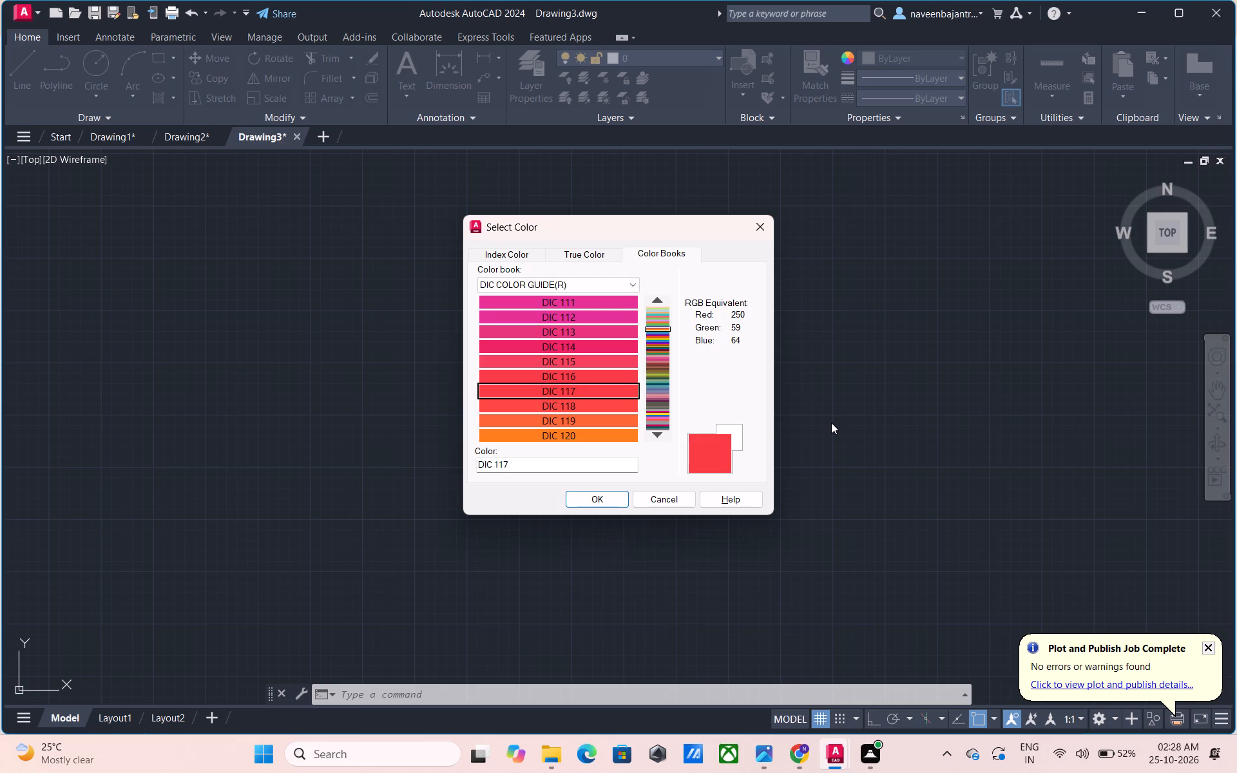
key(Down)
key(Down)
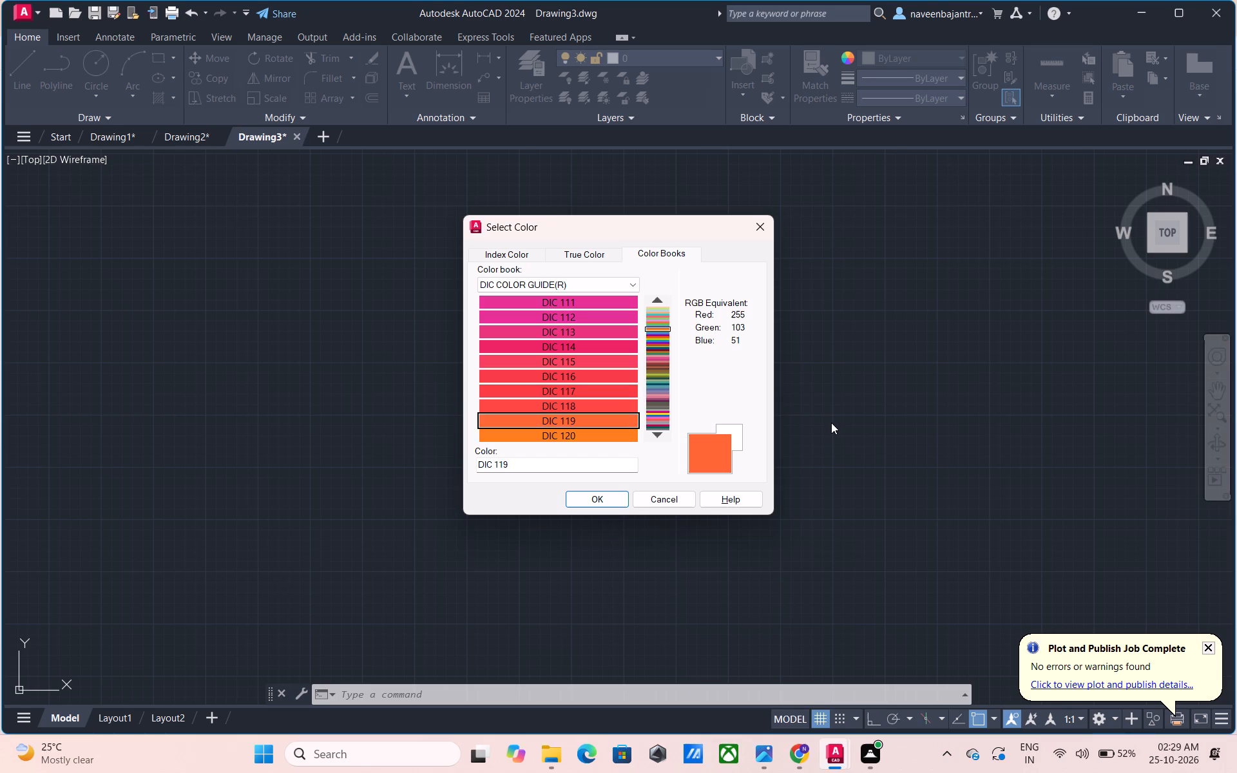
key(Down)
Preview the DIC COLOR GUIDE(R) colours one by one from the orange DIC 121 through the yellows to the green DIC 130.
key(Down)
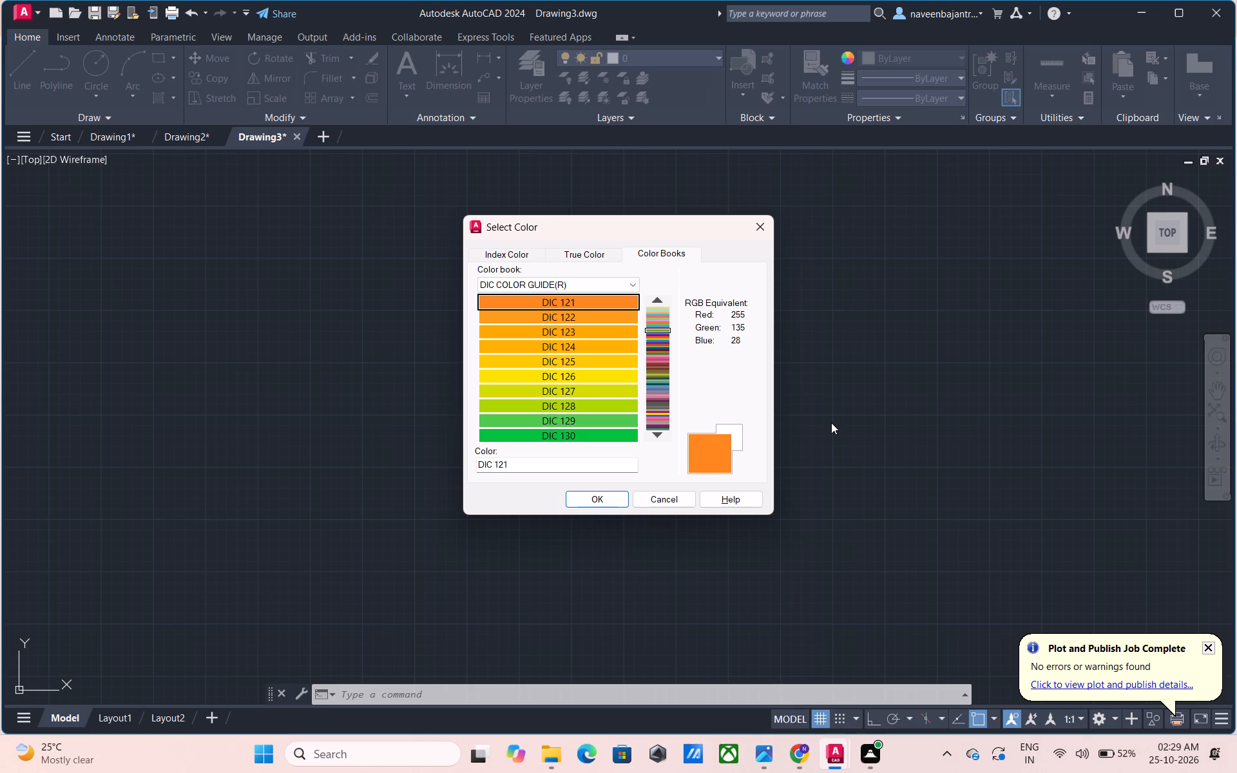
key(Down)
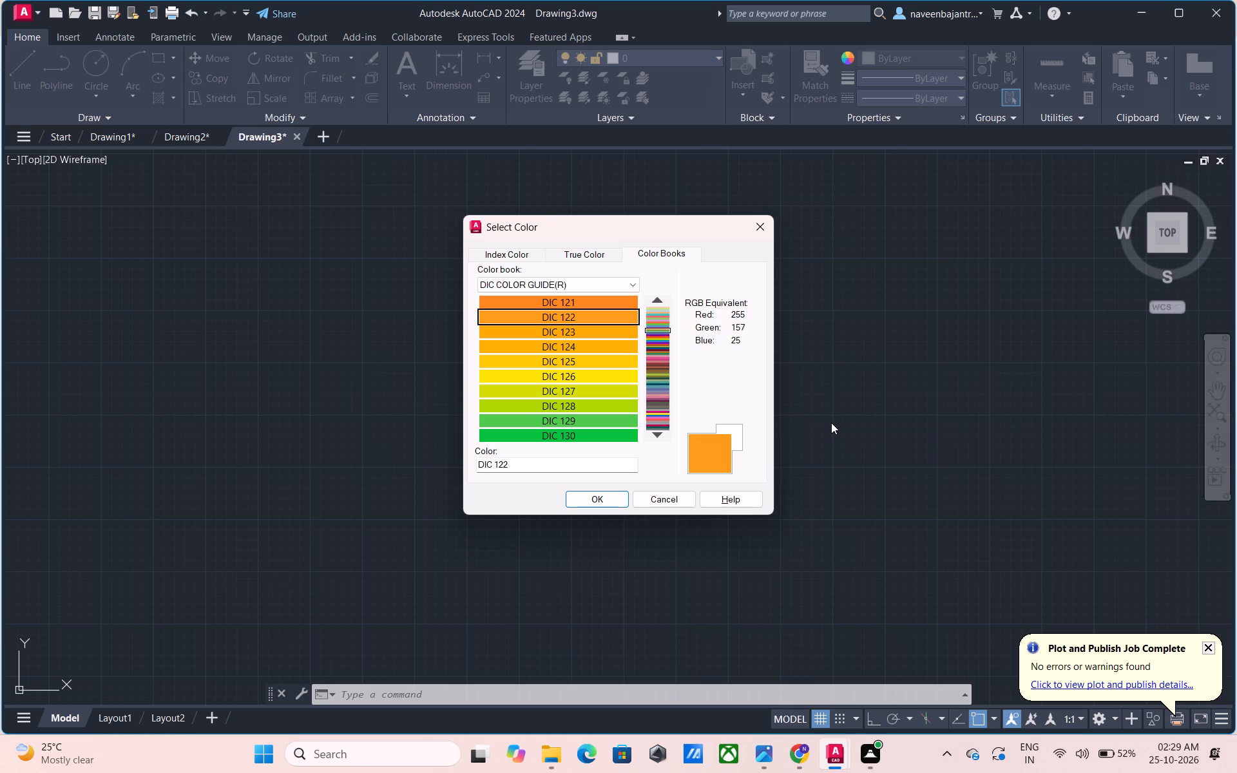
key(Down)
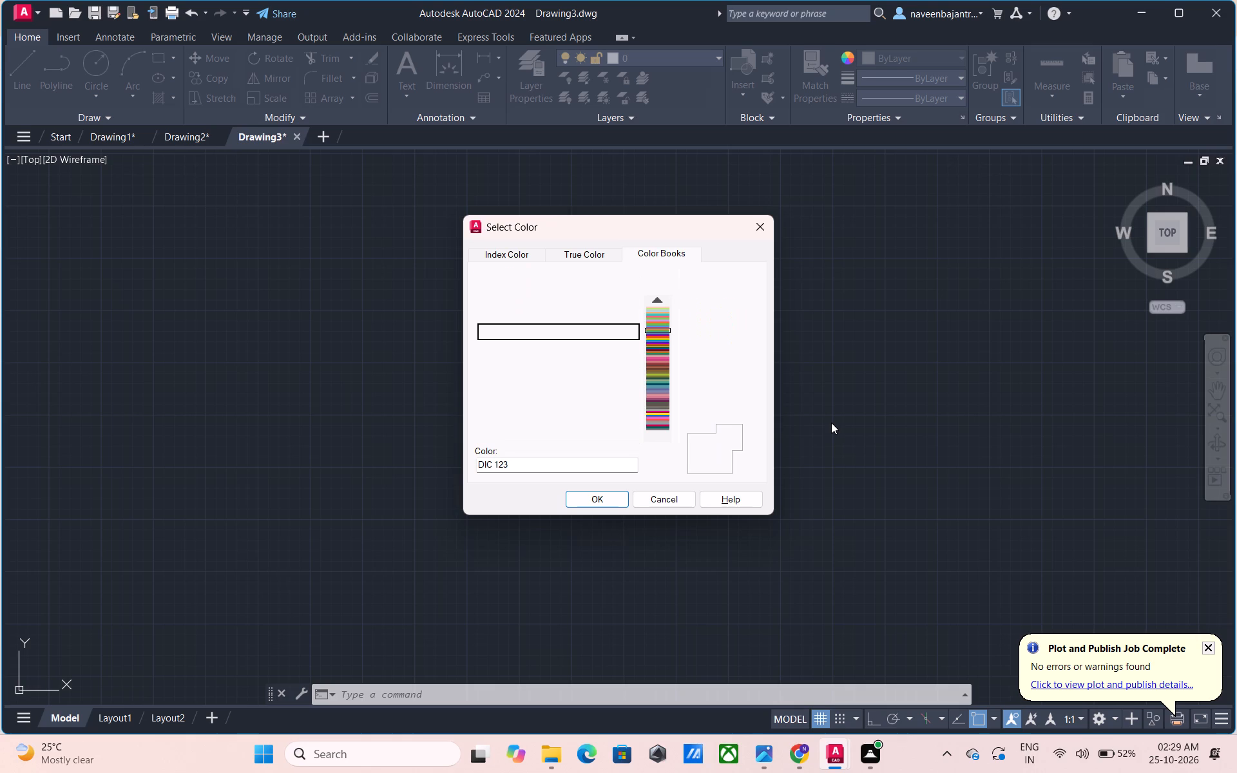
key(Down)
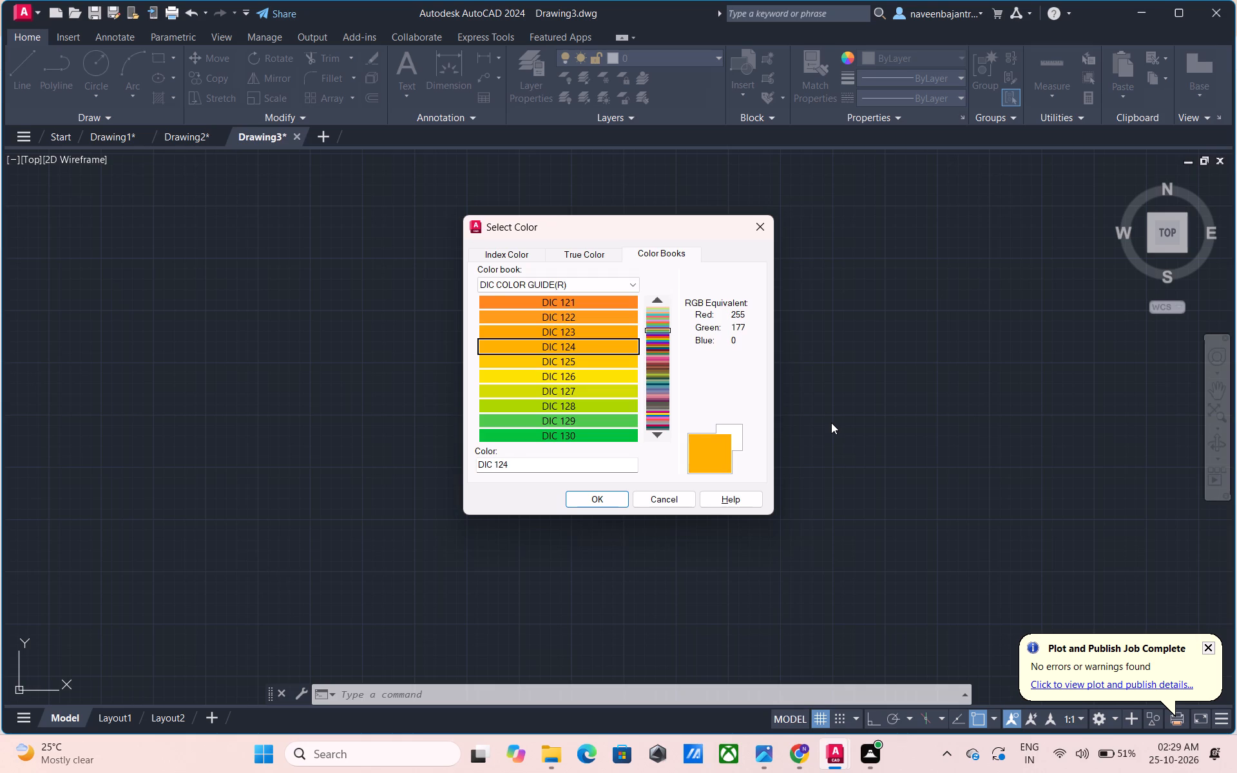
key(Down)
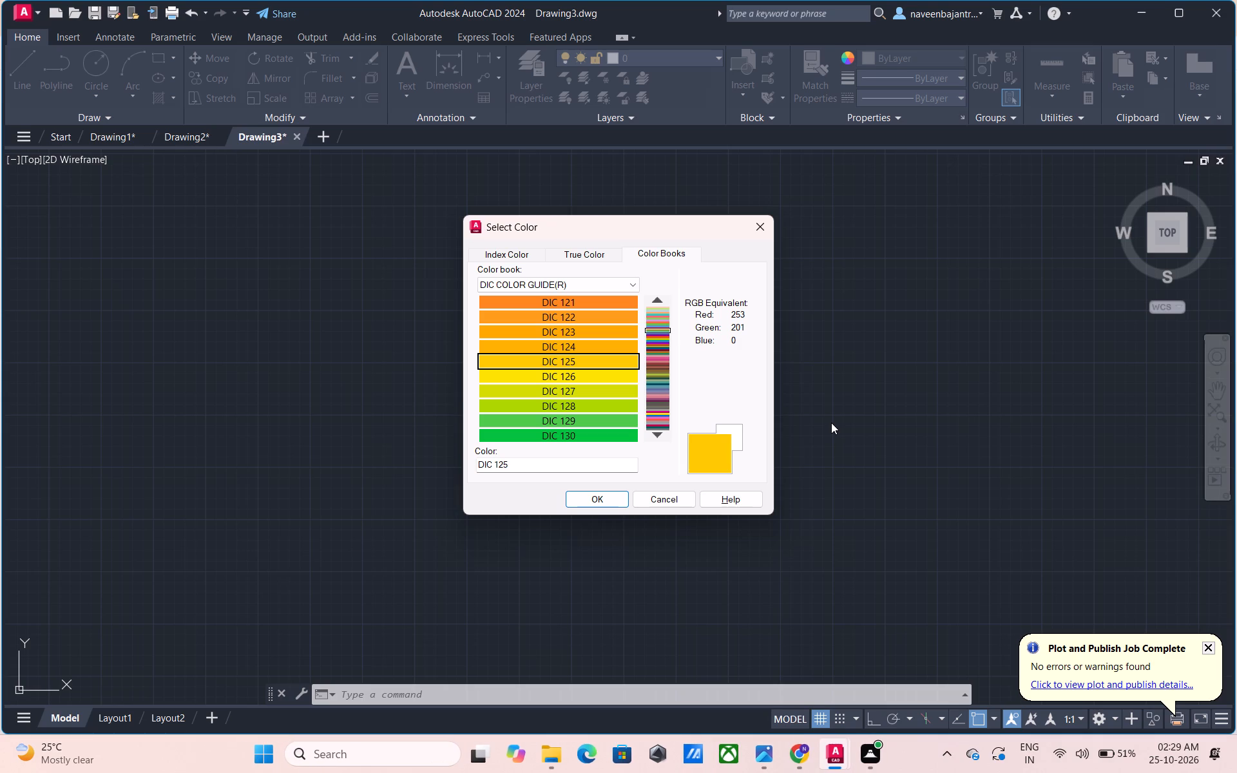
key(Down)
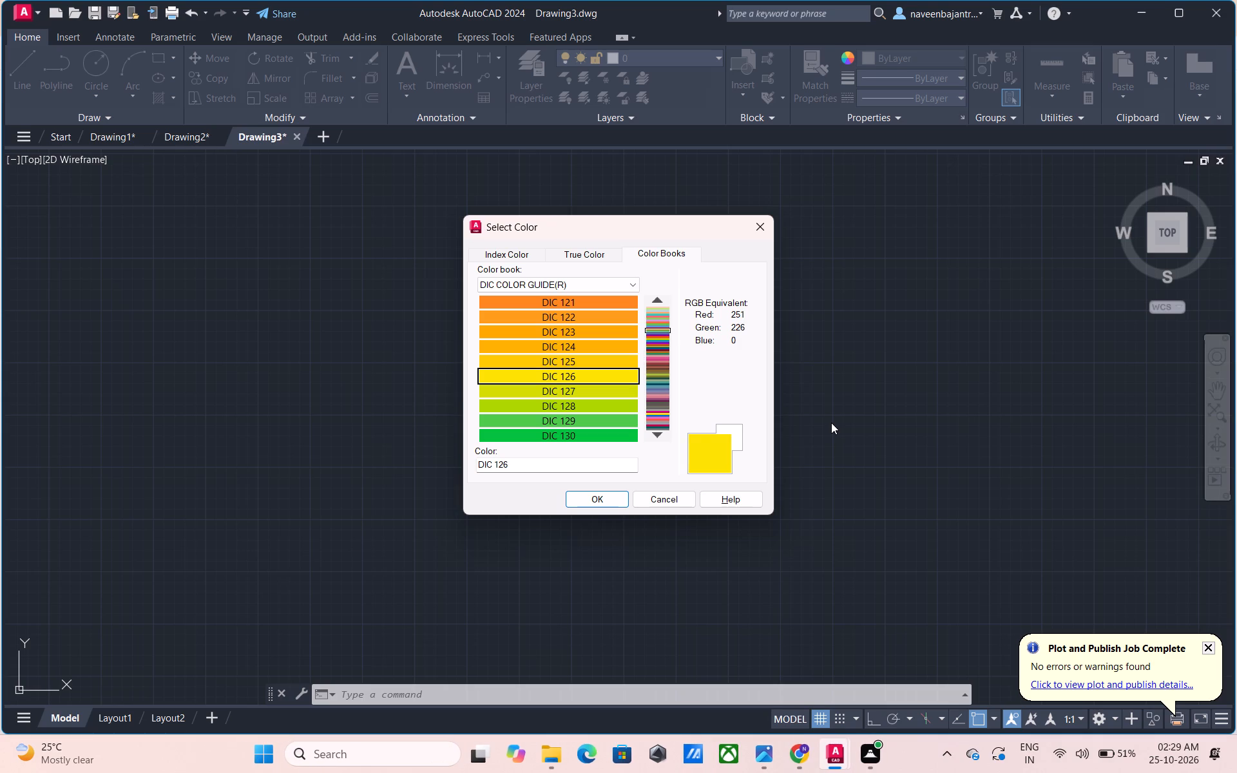
key(Down)
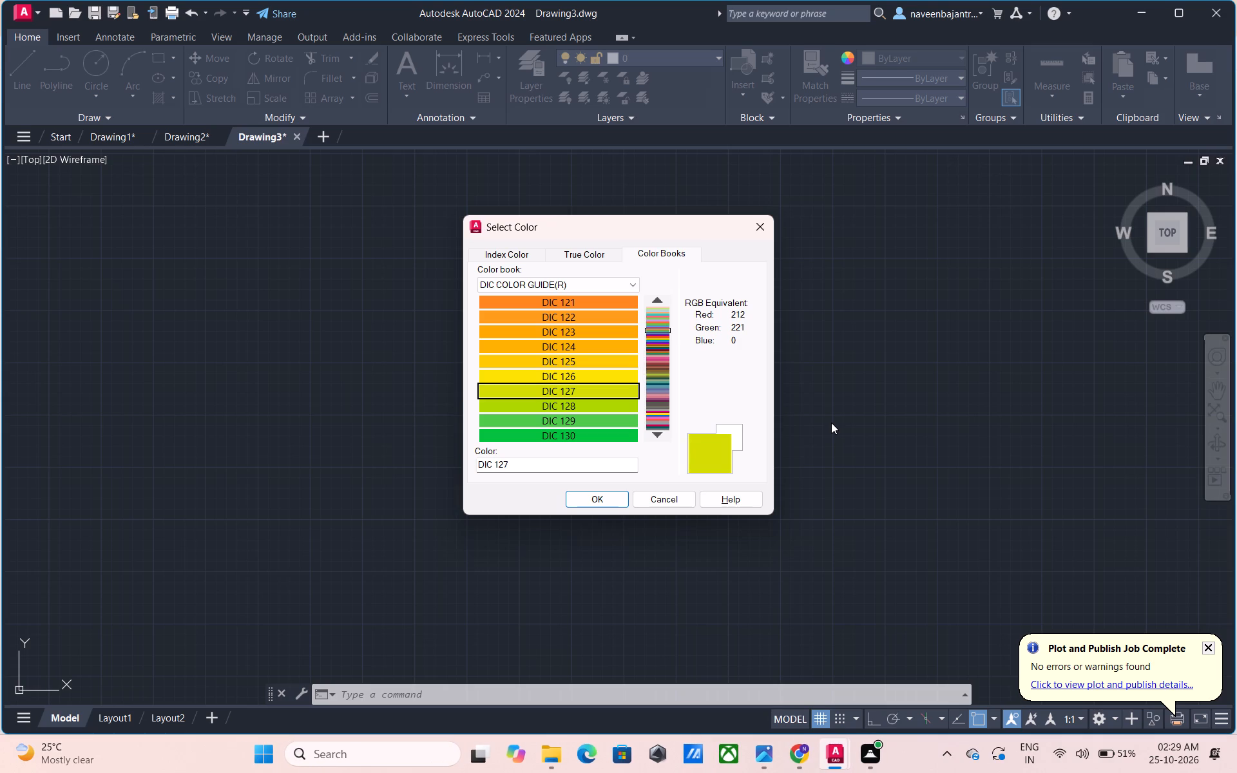
key(Down)
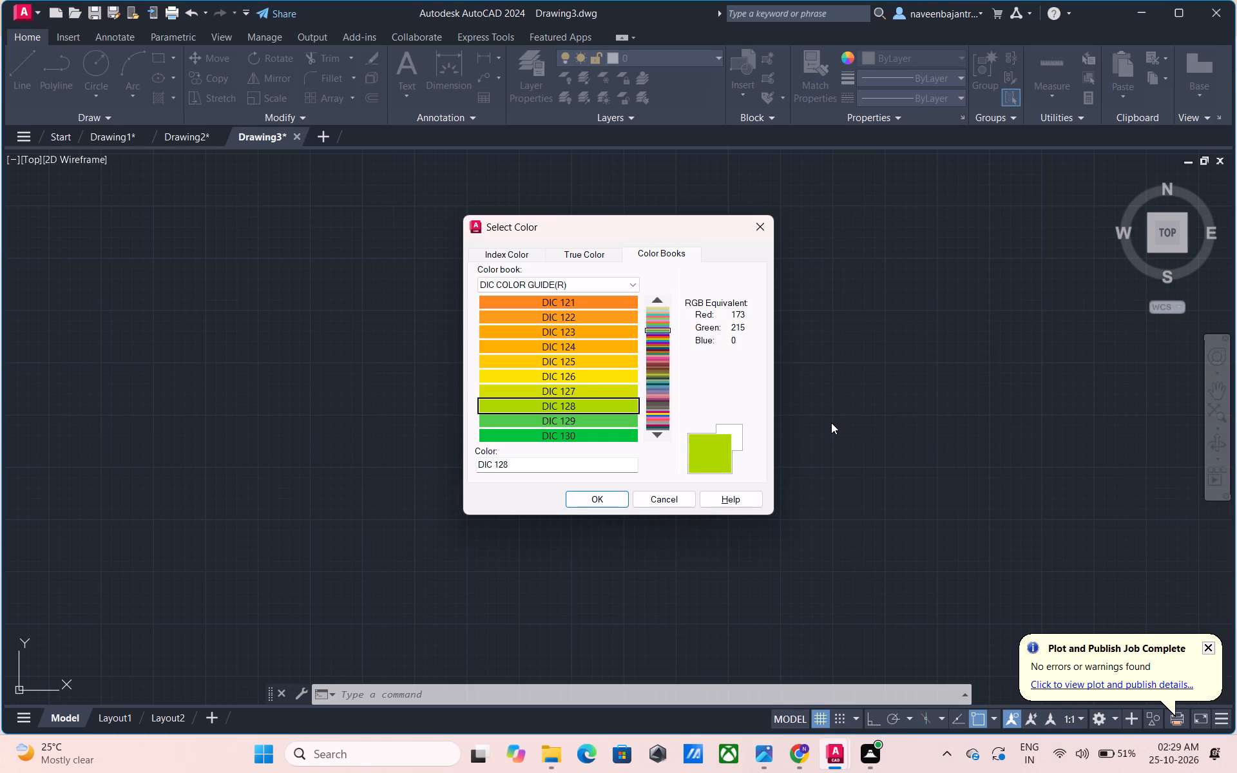
key(Down)
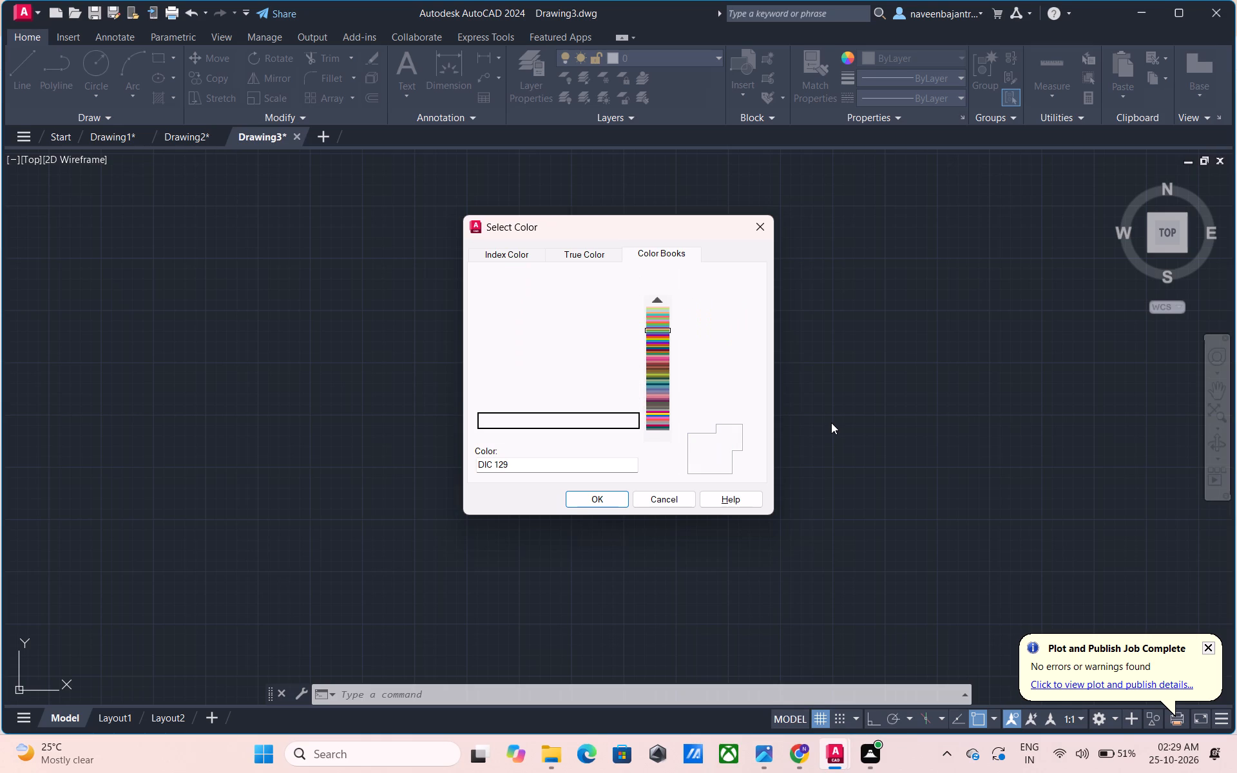
key(Down)
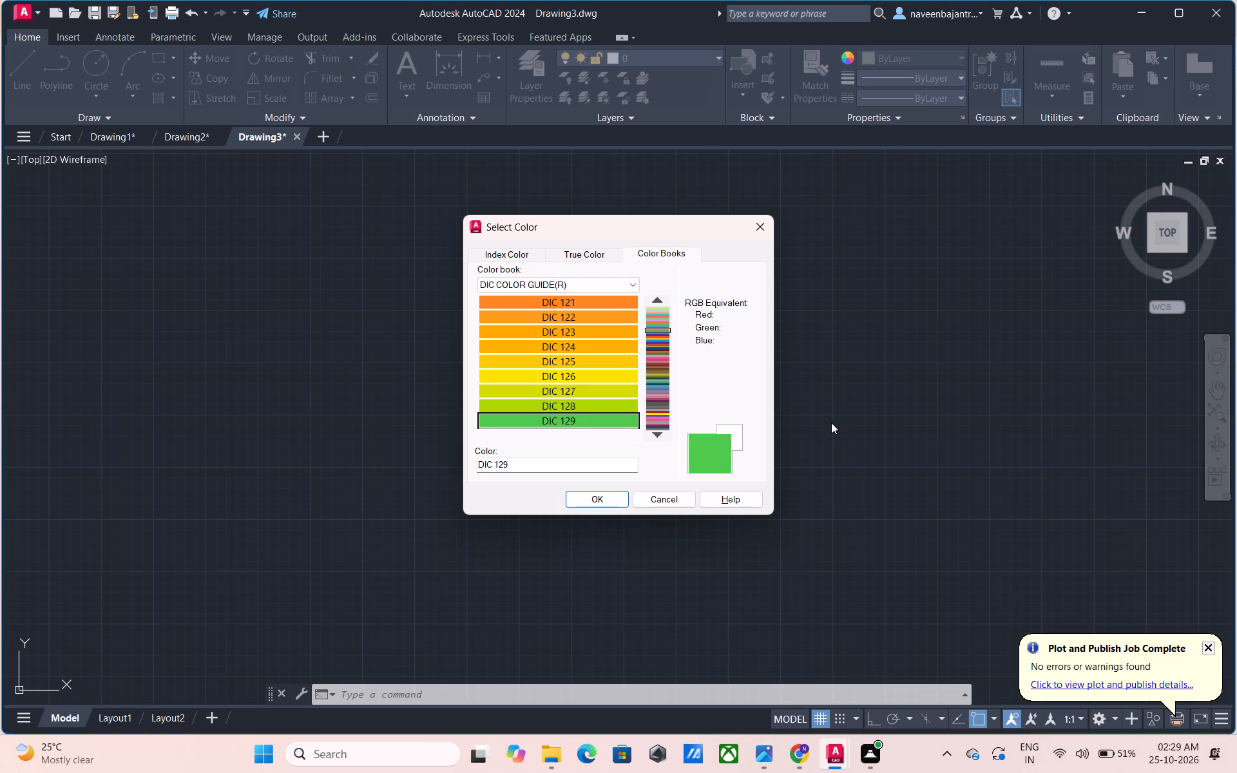
Preview the DIC COLOR GUIDE(R) colours one by one from the green DIC 131 through the turquoises to the blue DIC 140.
key(Down)
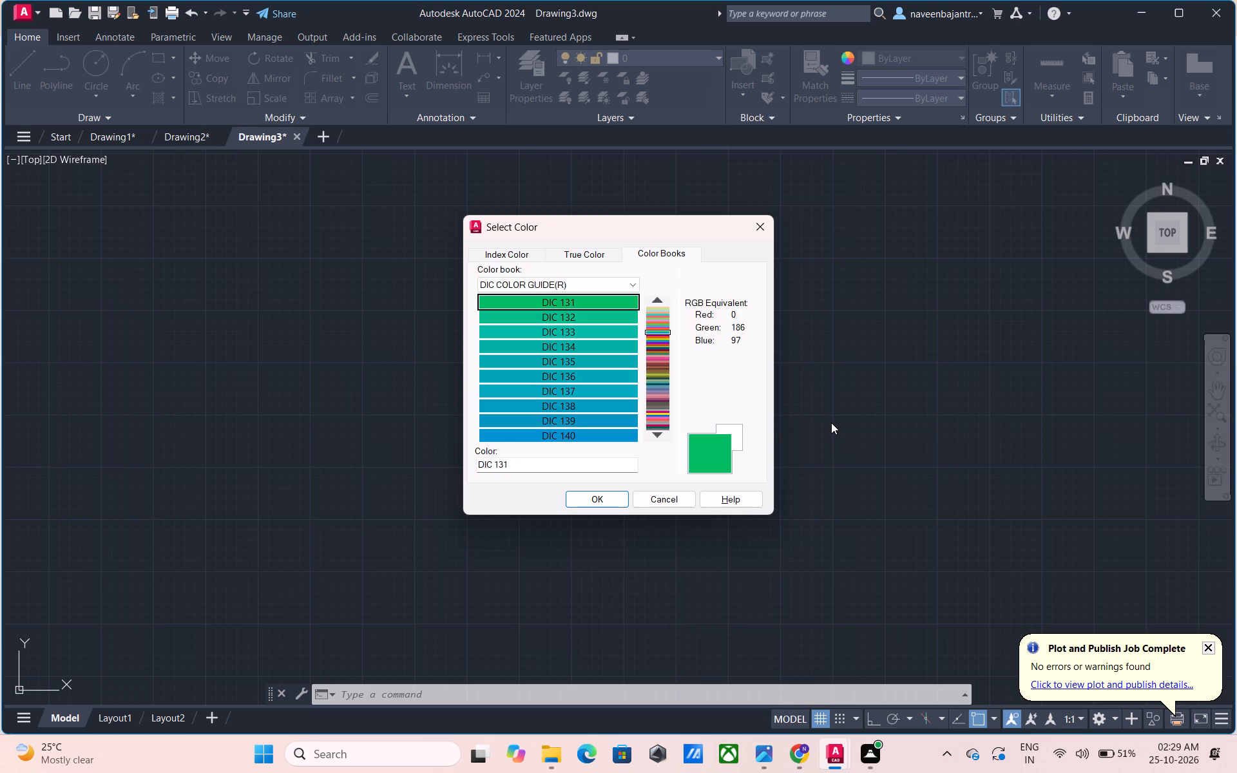
key(Down)
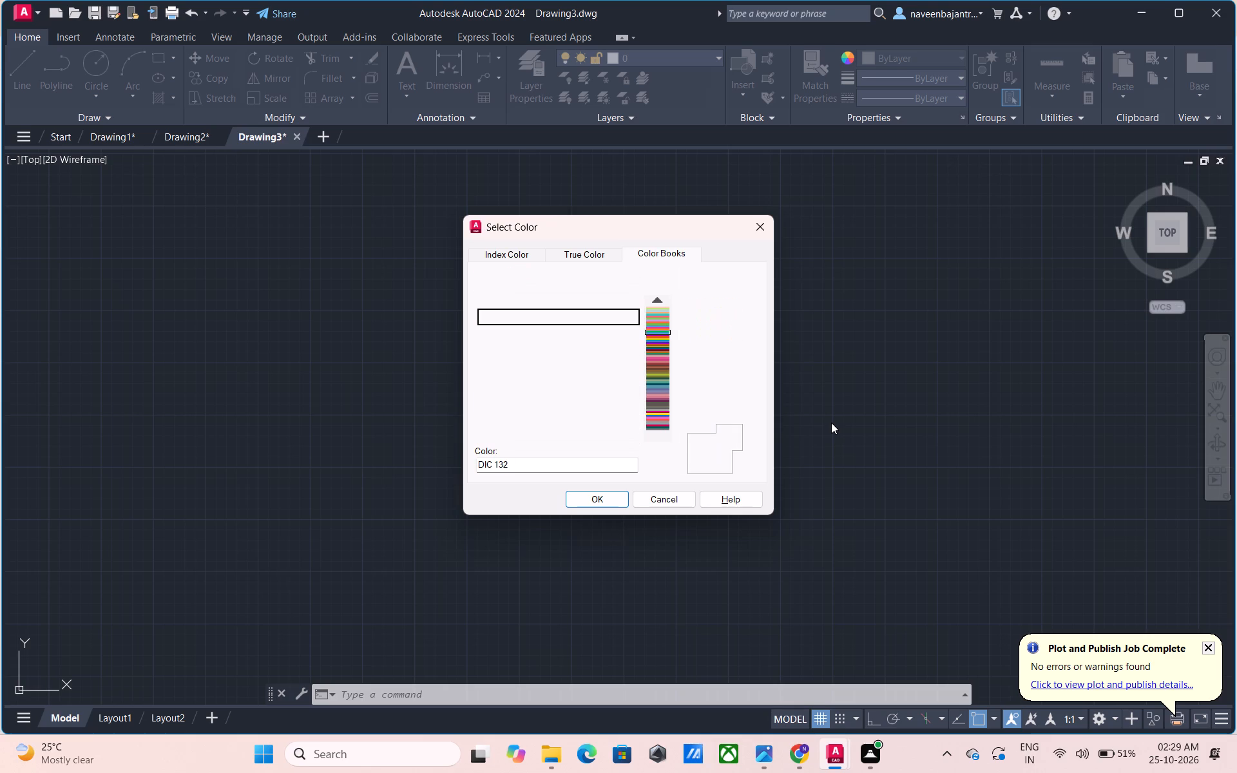
key(Down)
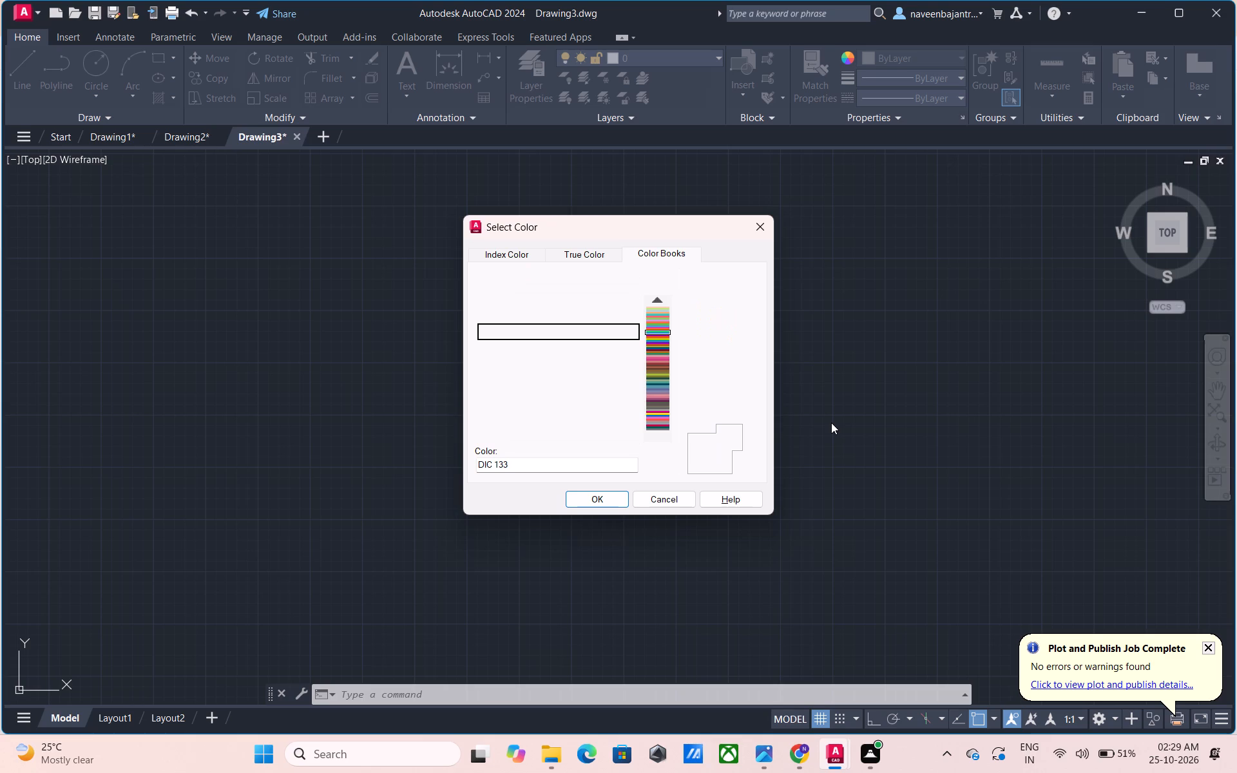
key(Down)
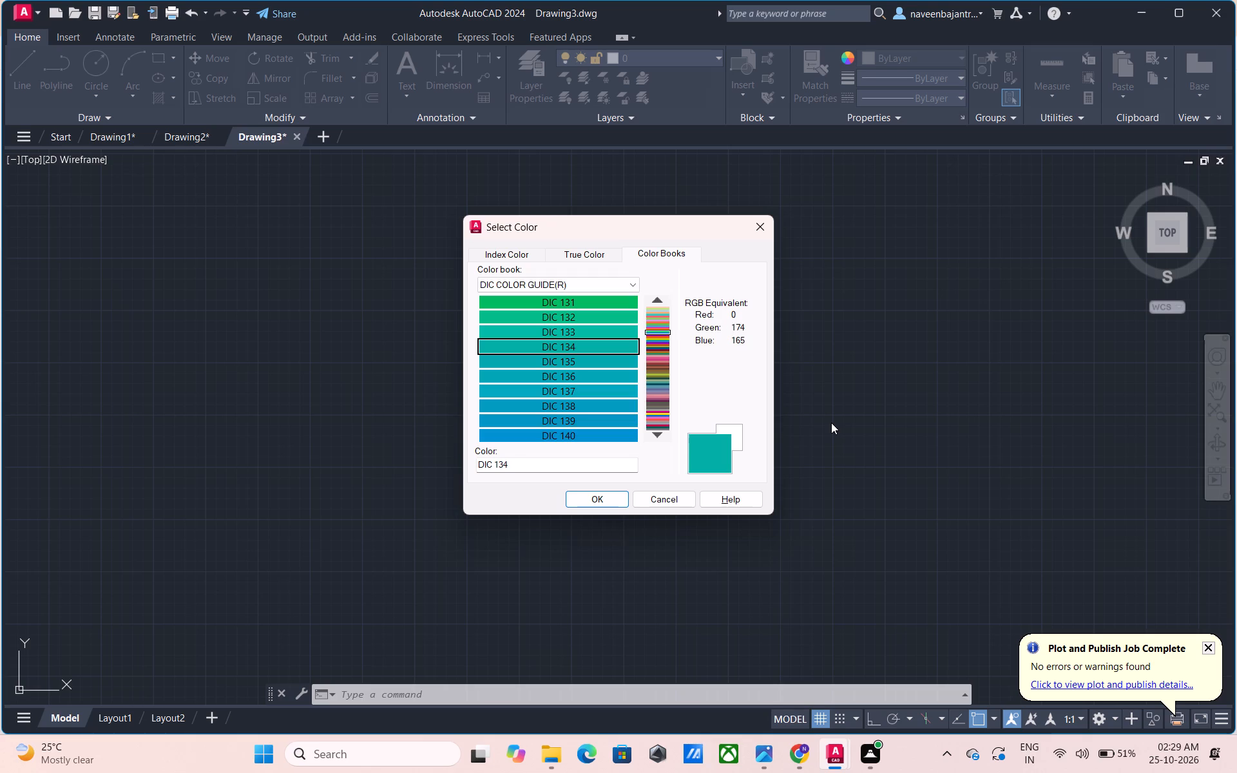
key(Down)
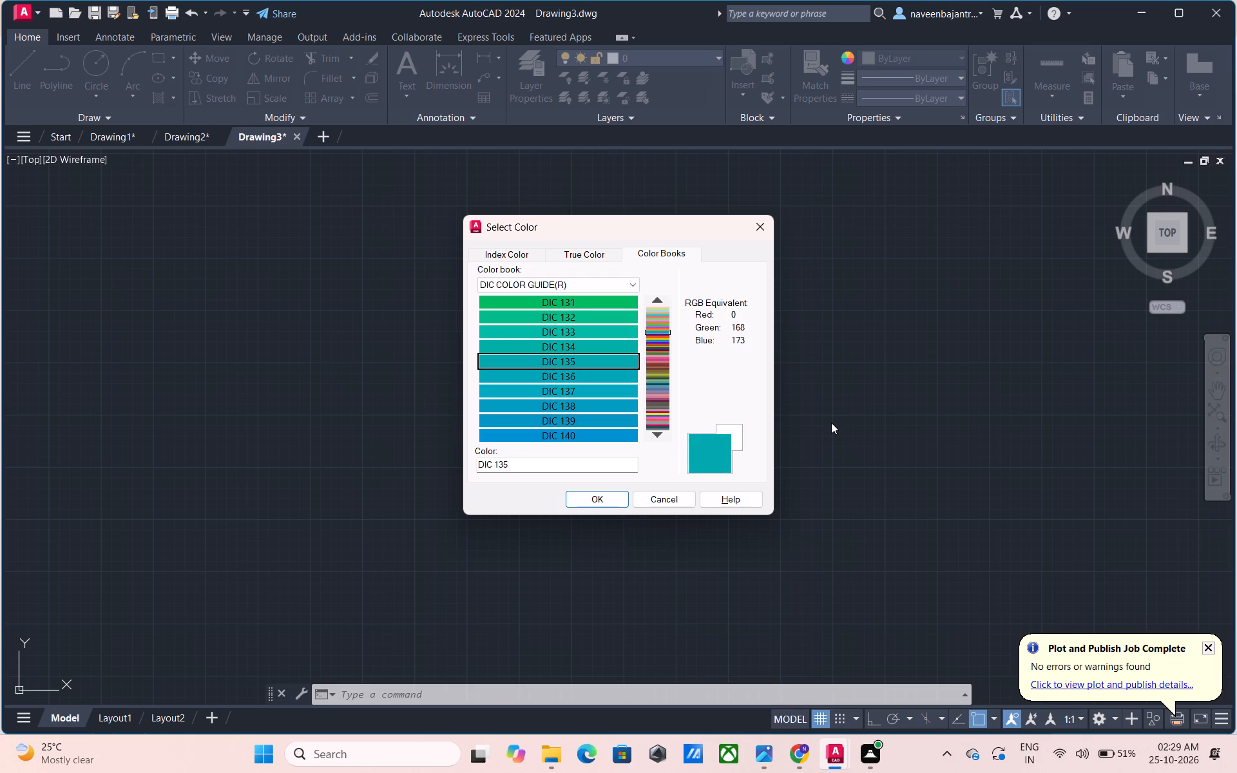
key(Down)
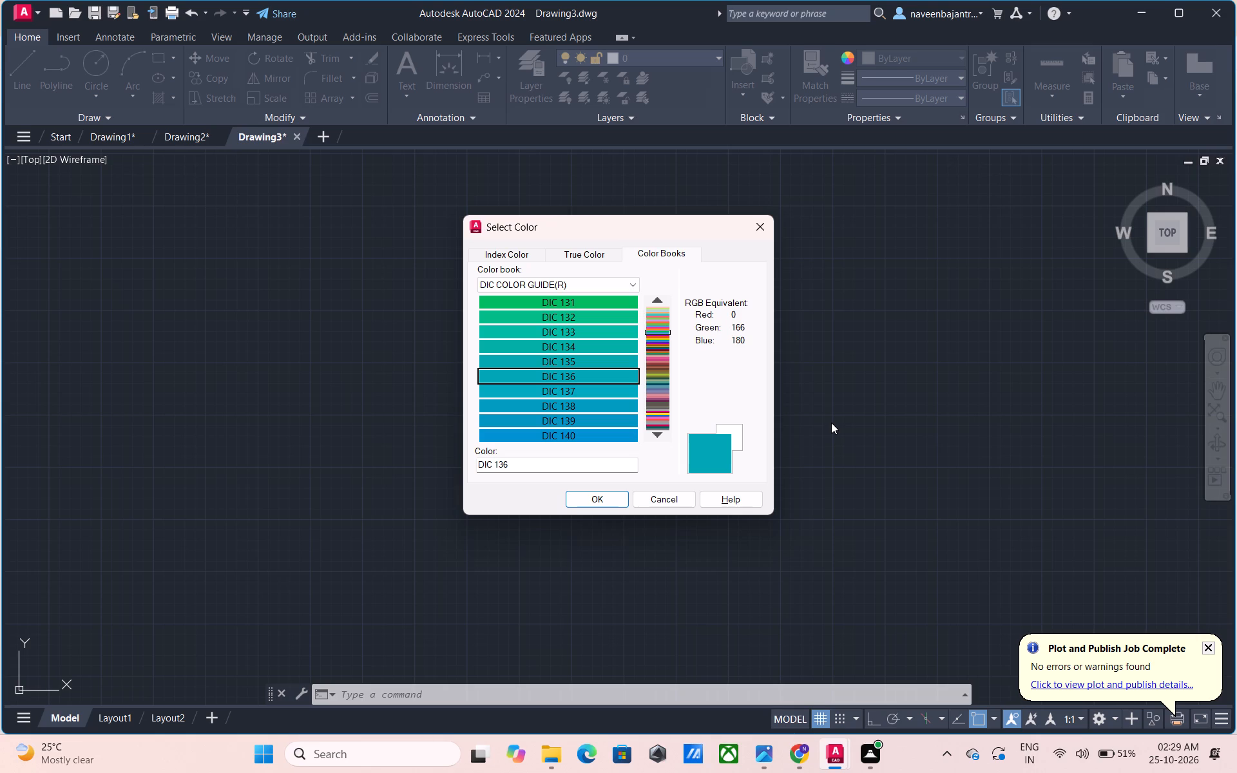
key(Down)
key(Down)
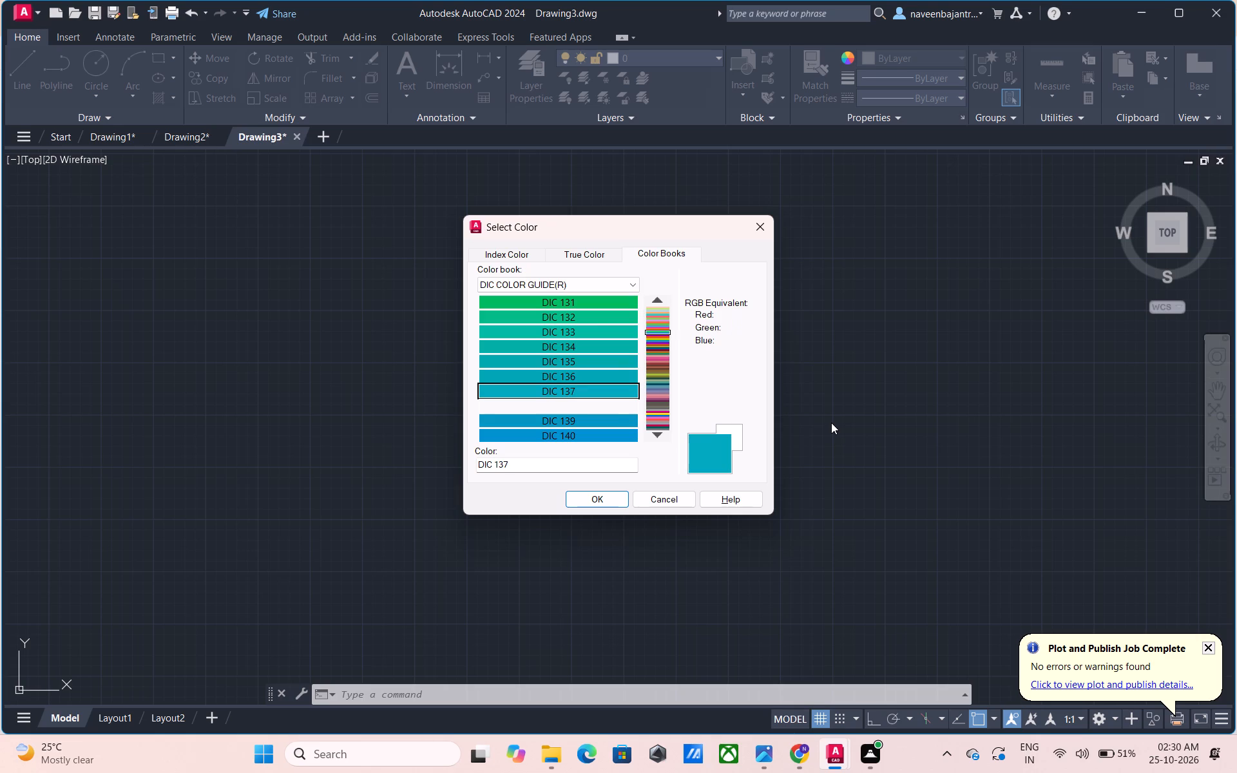
key(Down)
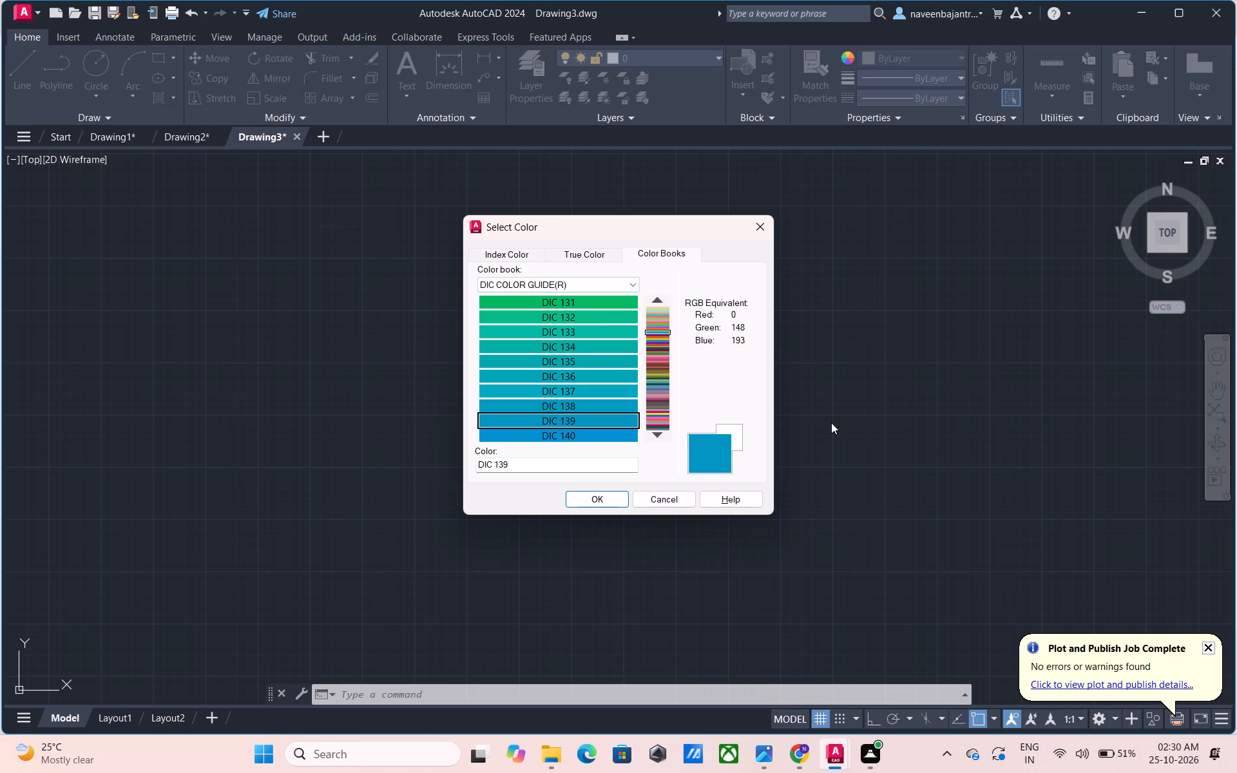
key(Down)
Preview the DIC COLOR GUIDE(R) colours one by one from the blue DIC 141 through the violets to the purple DIC 150.
key(Down)
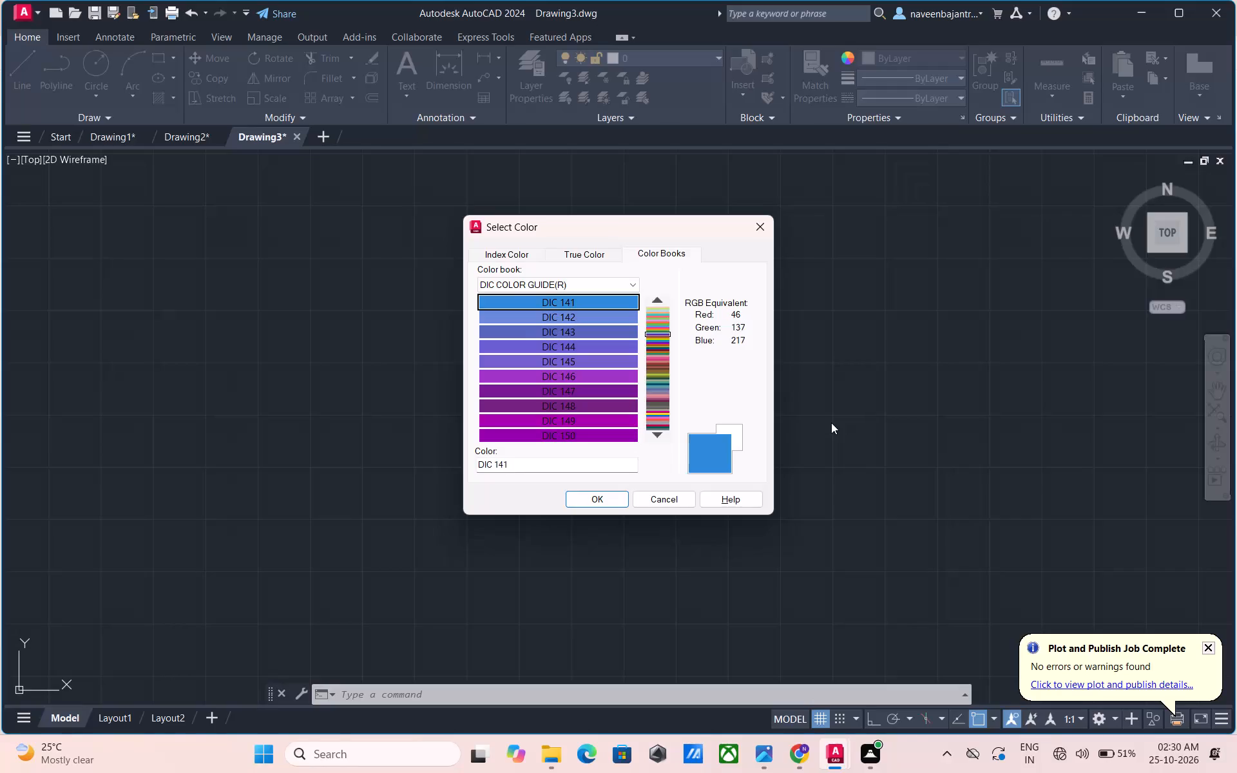
key(Down)
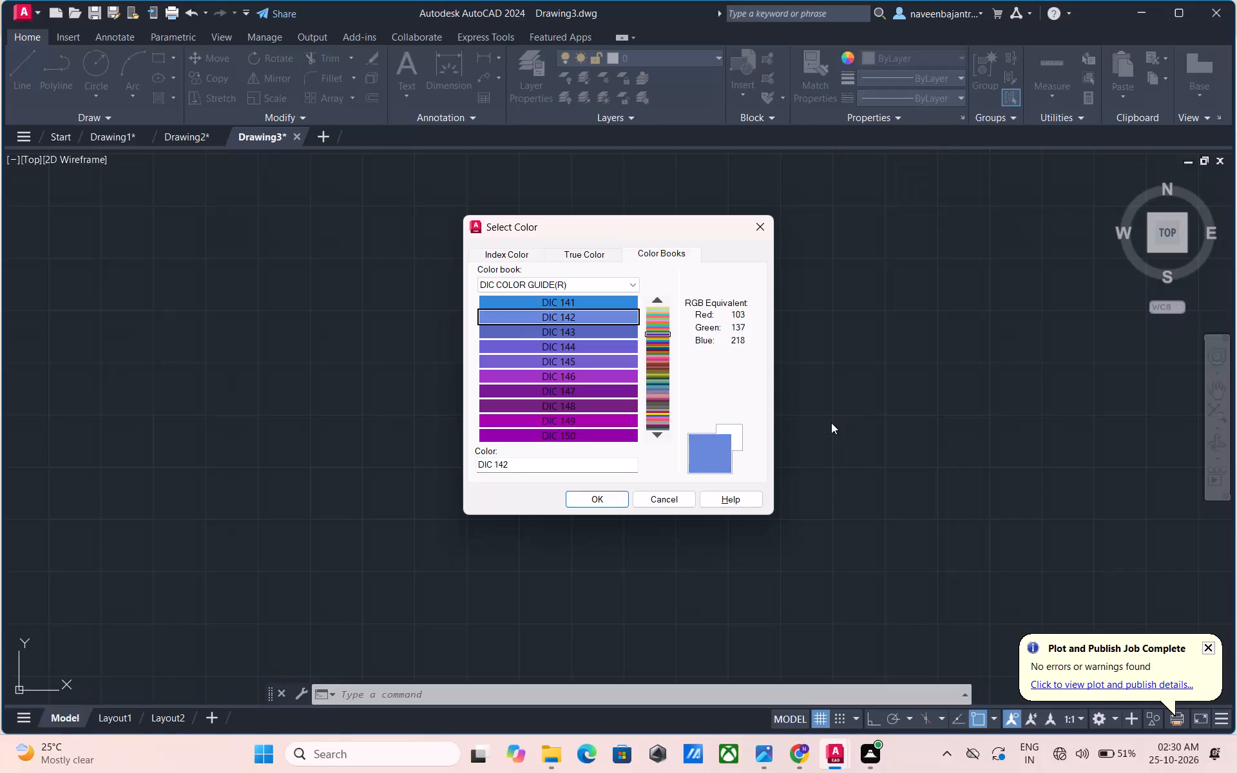
key(Down)
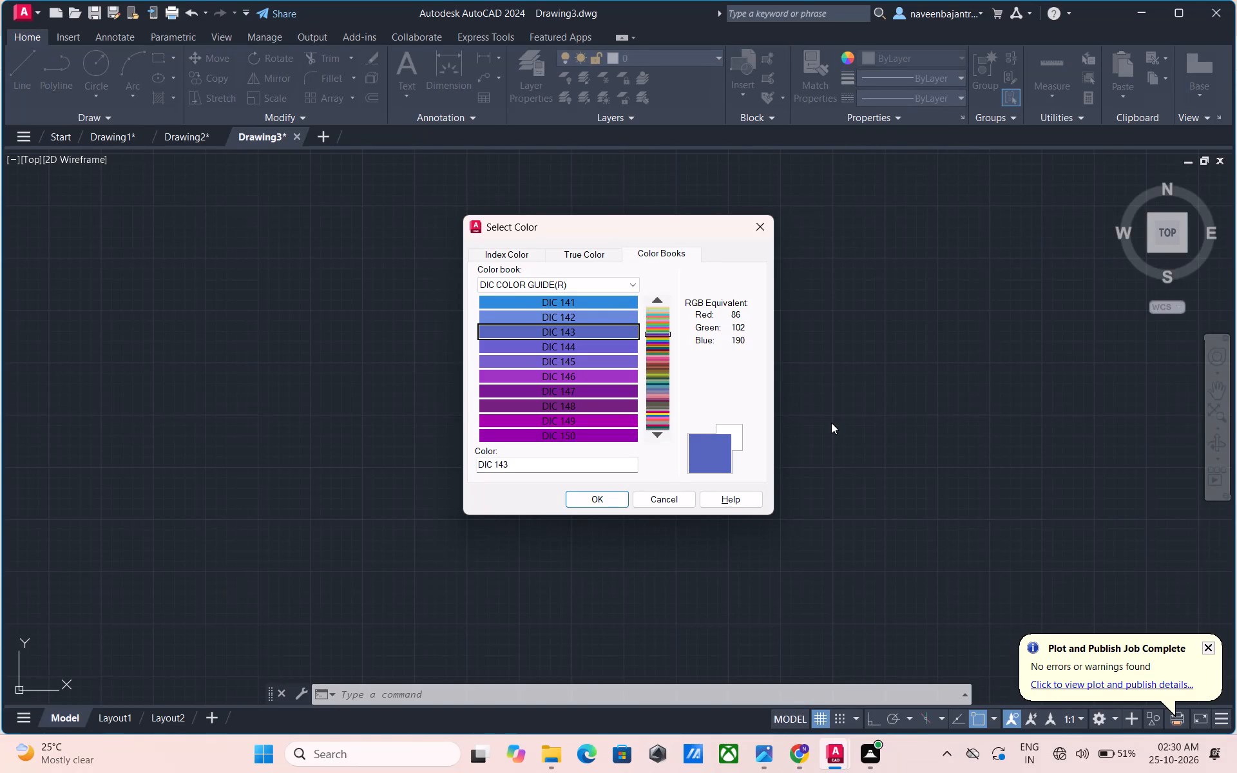
key(Down)
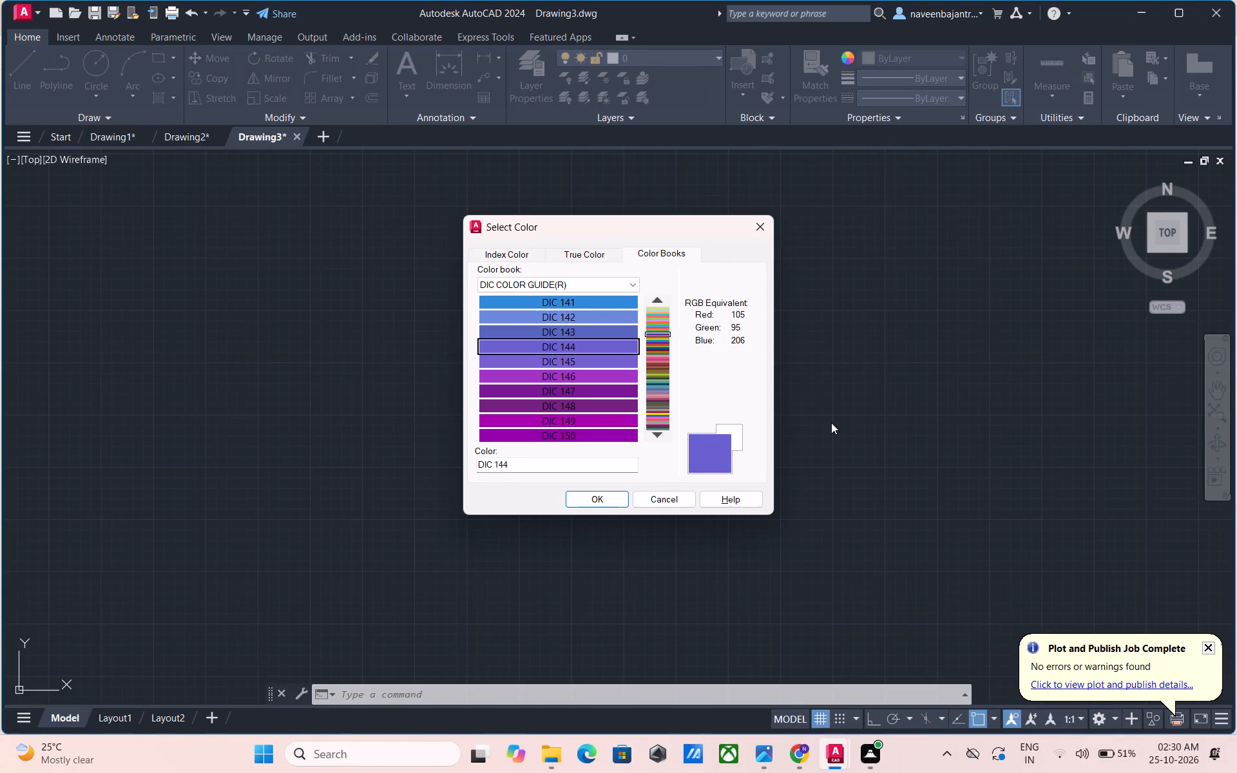
key(Down)
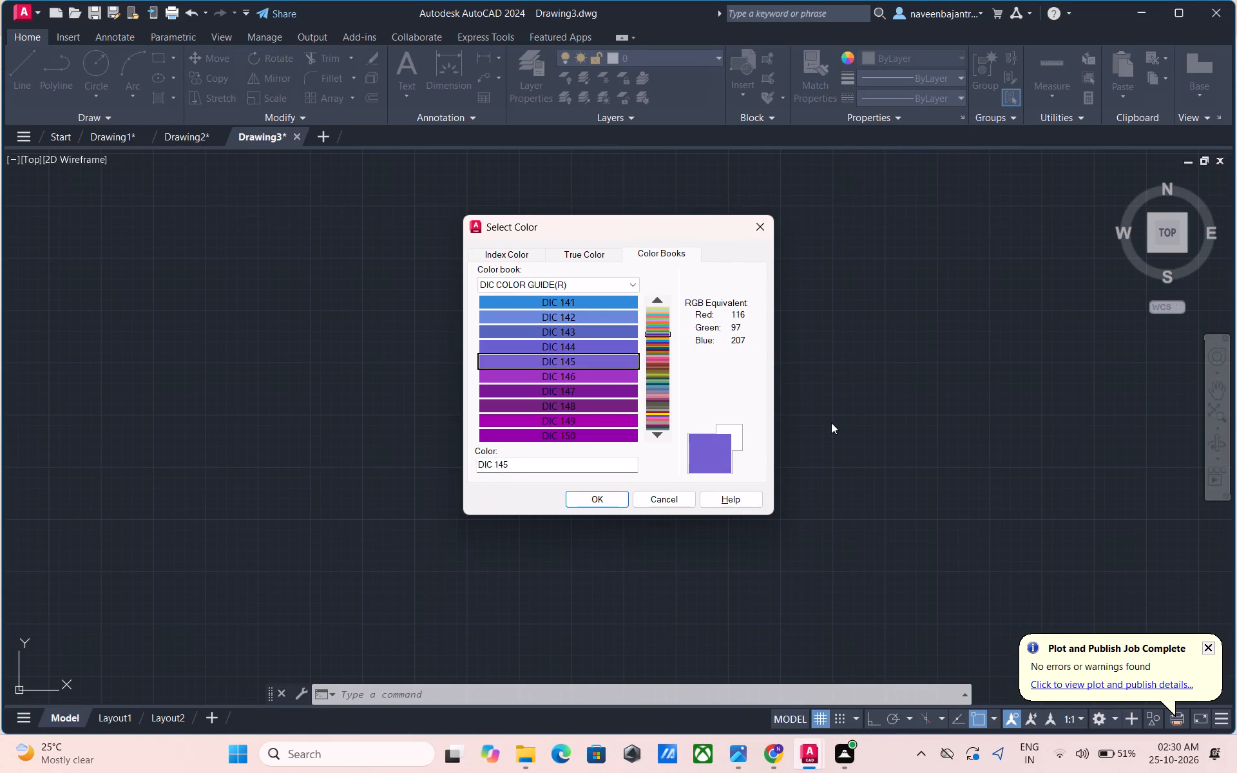
key(Down)
key(Down)
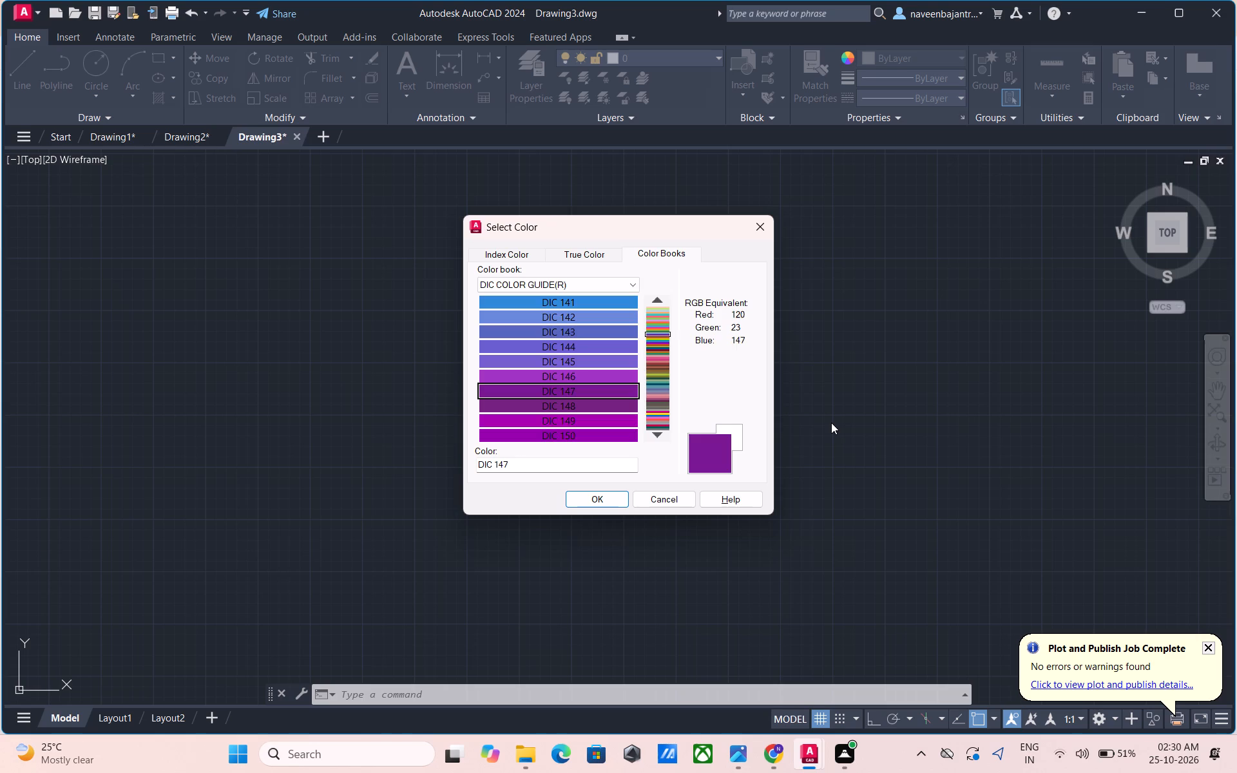
key(Down)
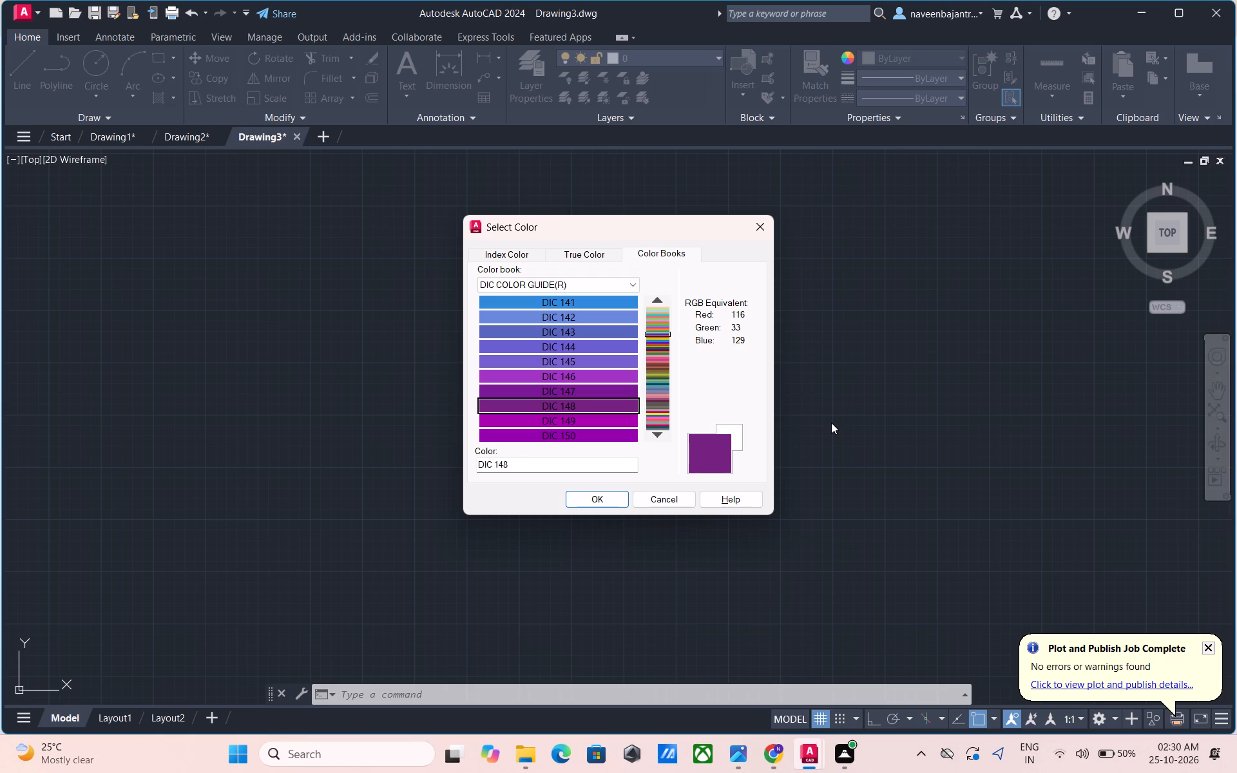
key(Down)
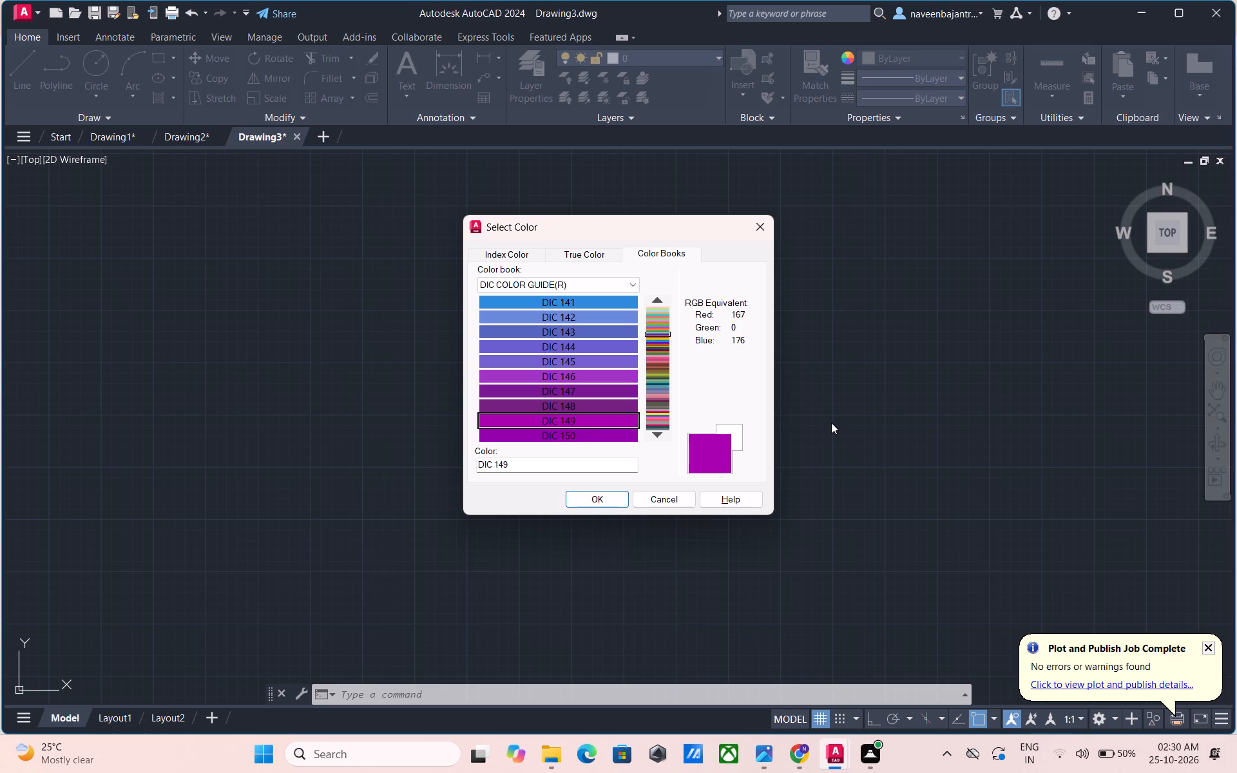
key(Down)
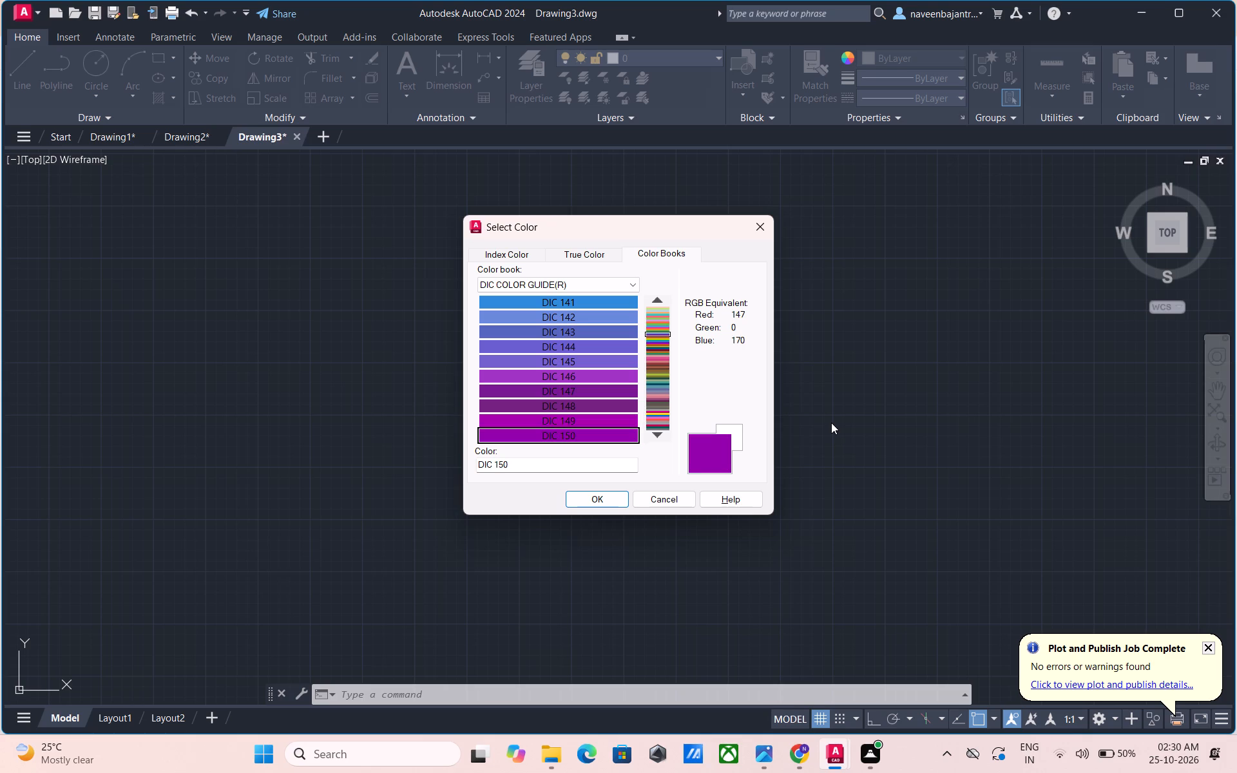
Preview the DIC COLOR GUIDE(R) colours one by one from the purple DIC 150B through the magentas to the red DIC 159.
key(Down)
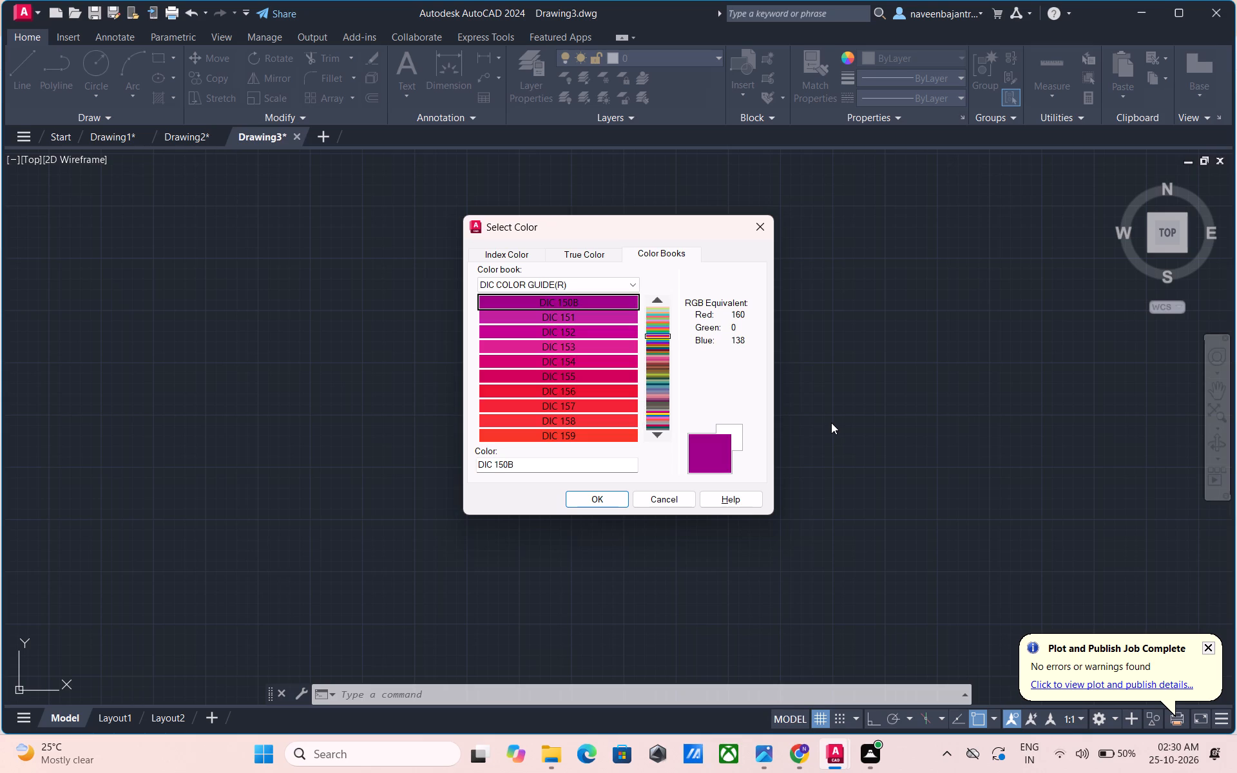
key(Down)
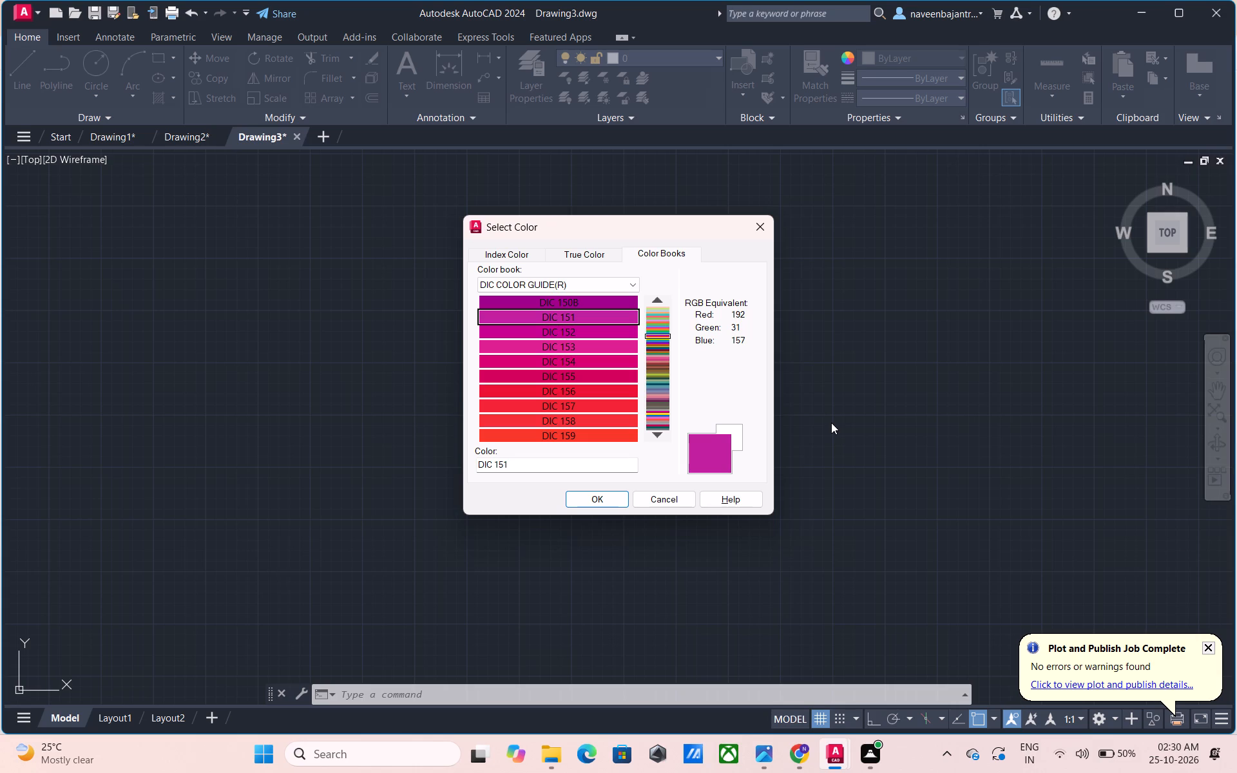
key(Down)
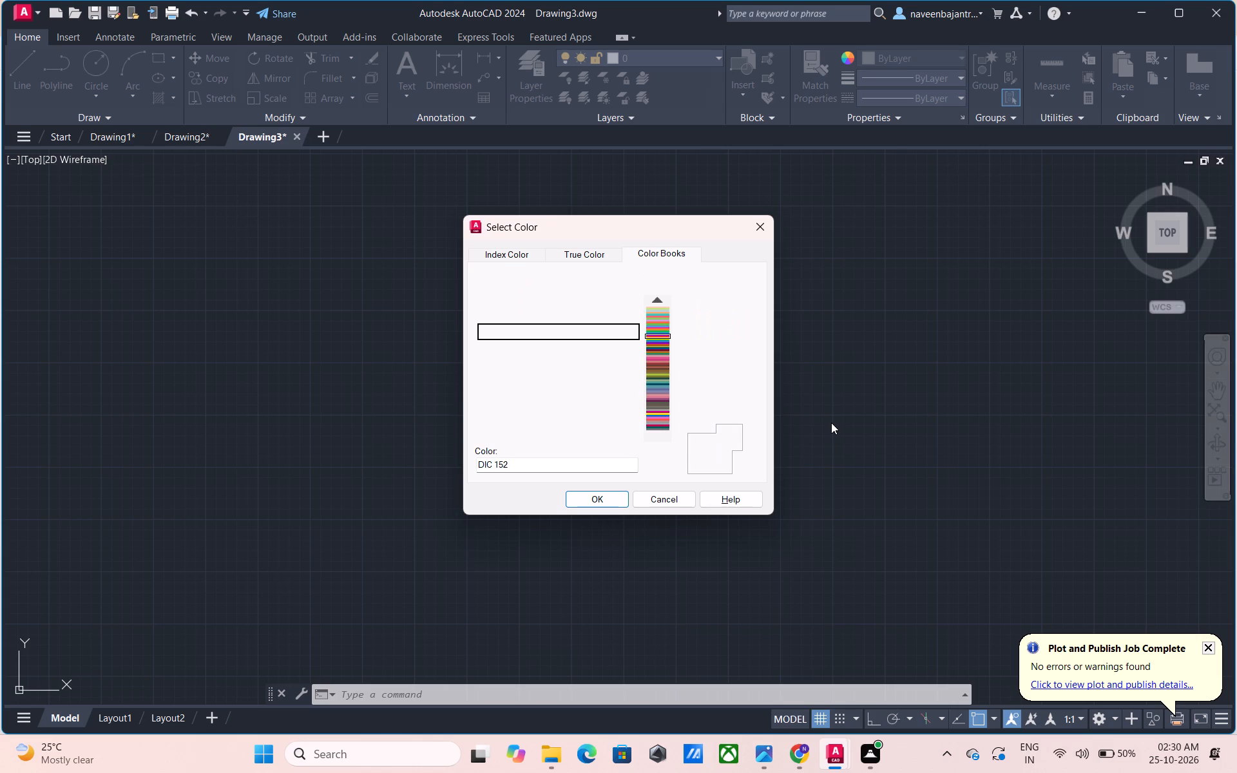
key(Down)
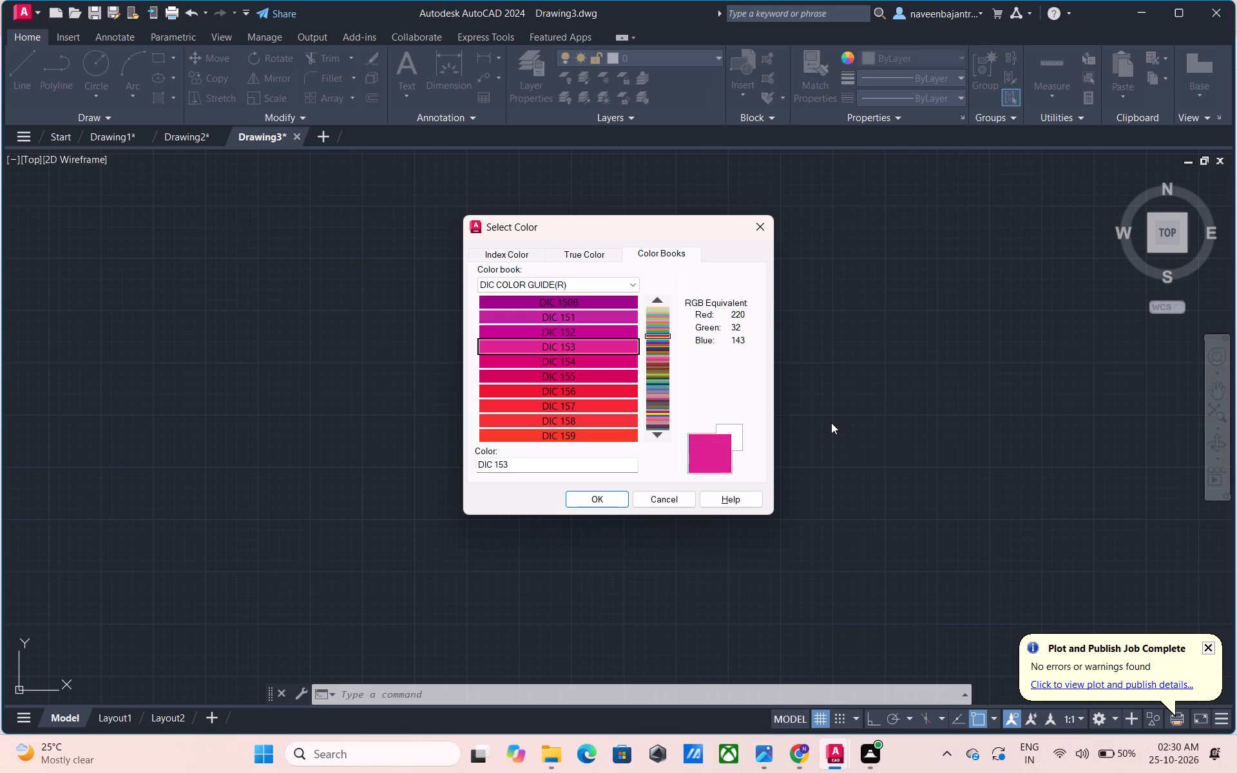
key(Down)
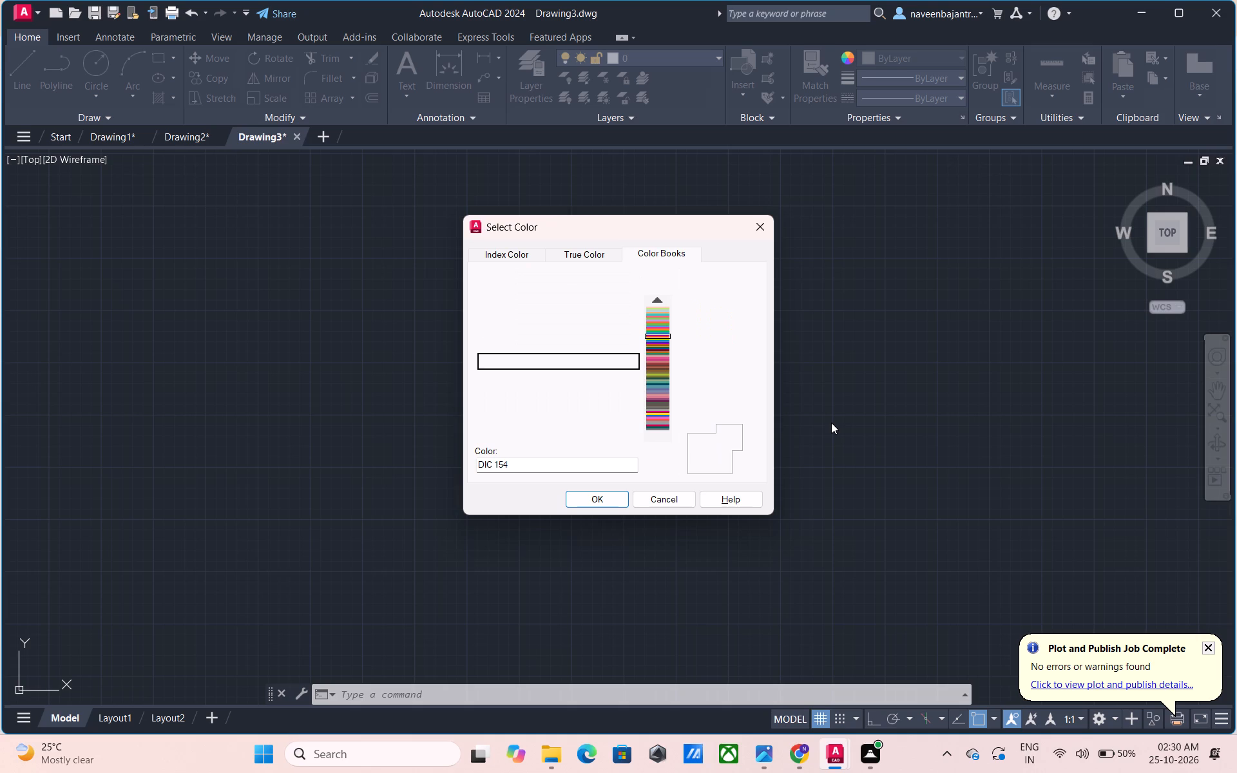
key(Down)
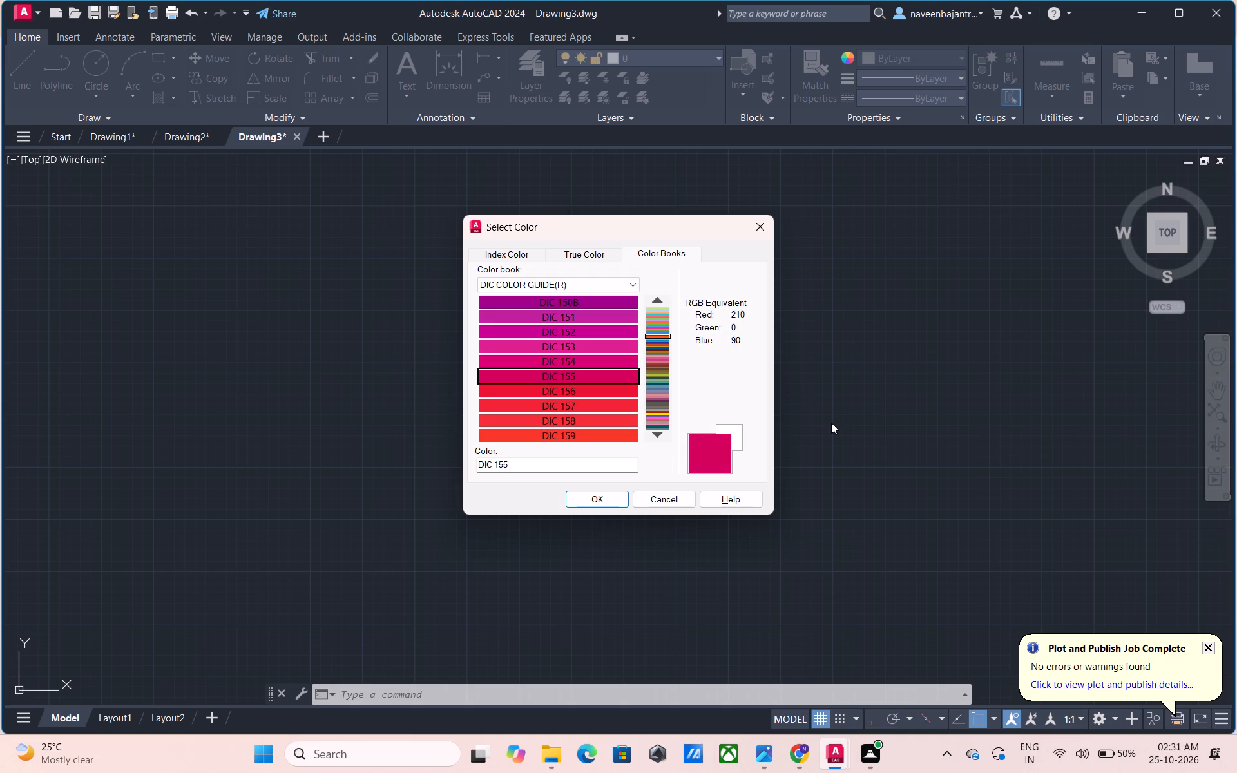
key(Down)
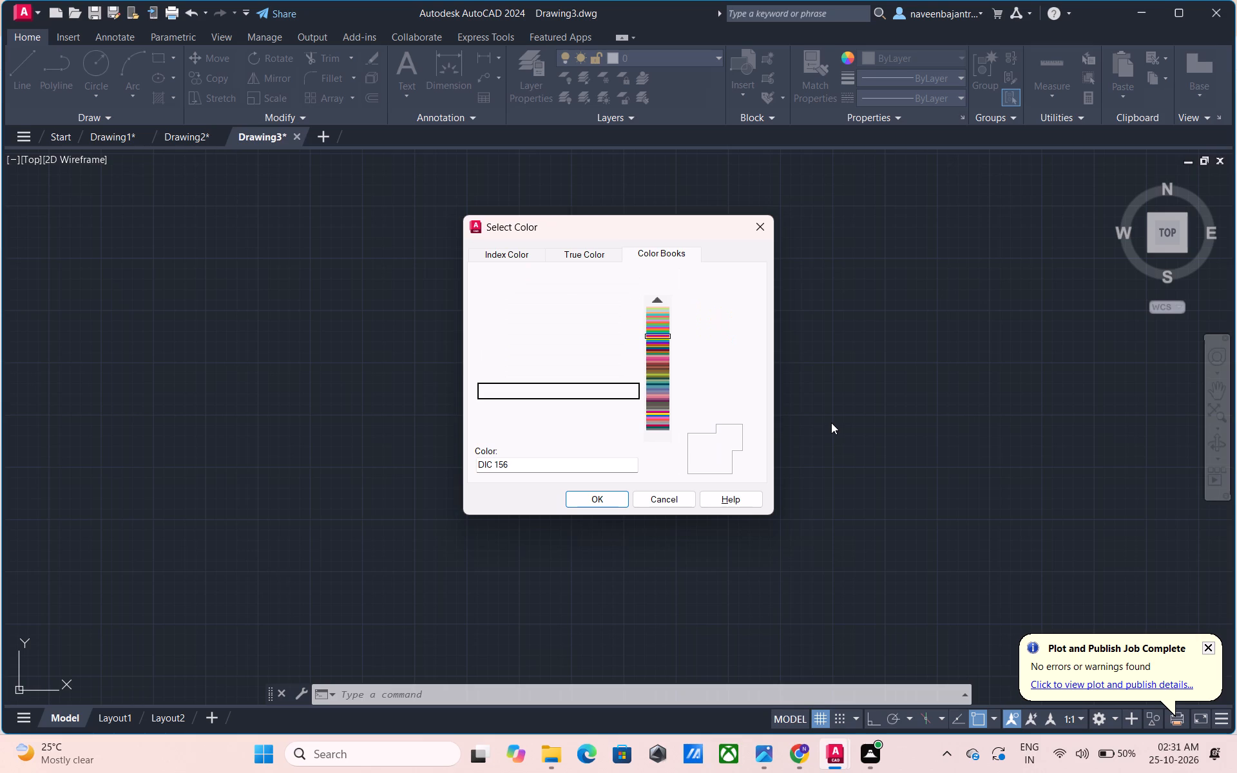
key(Down)
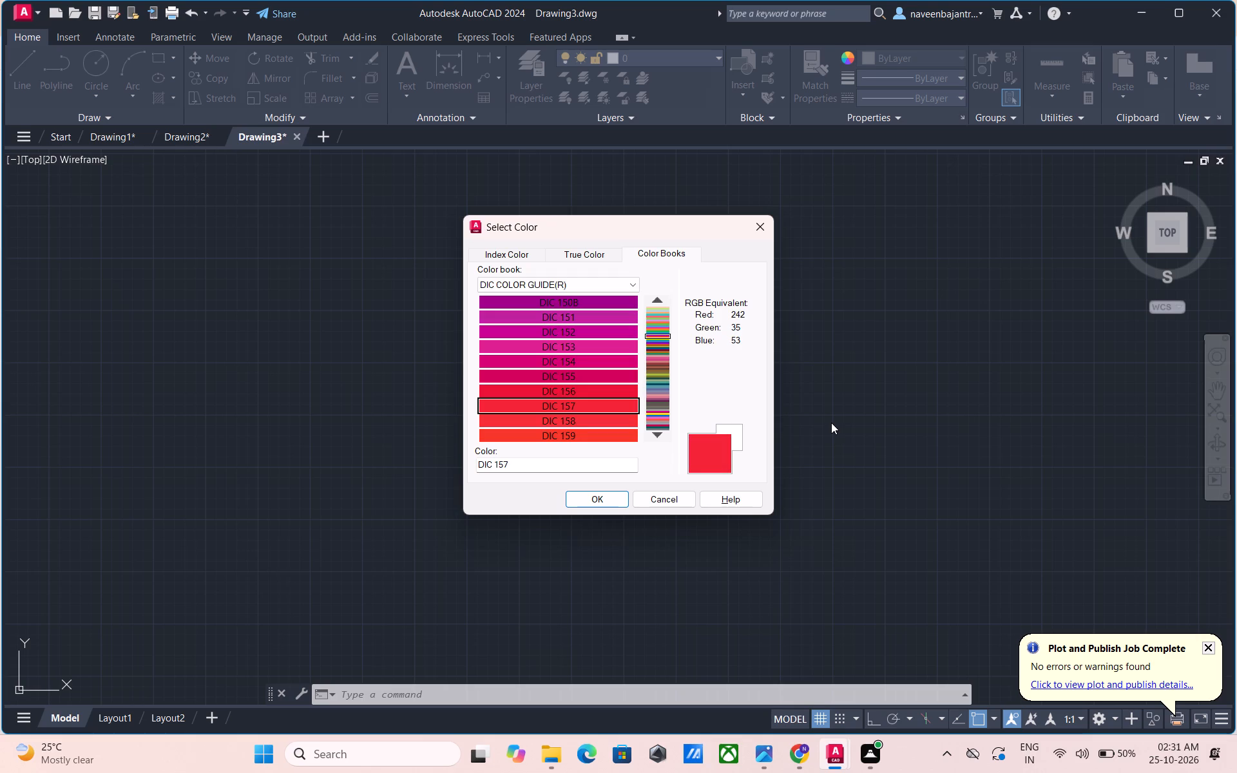
key(Down)
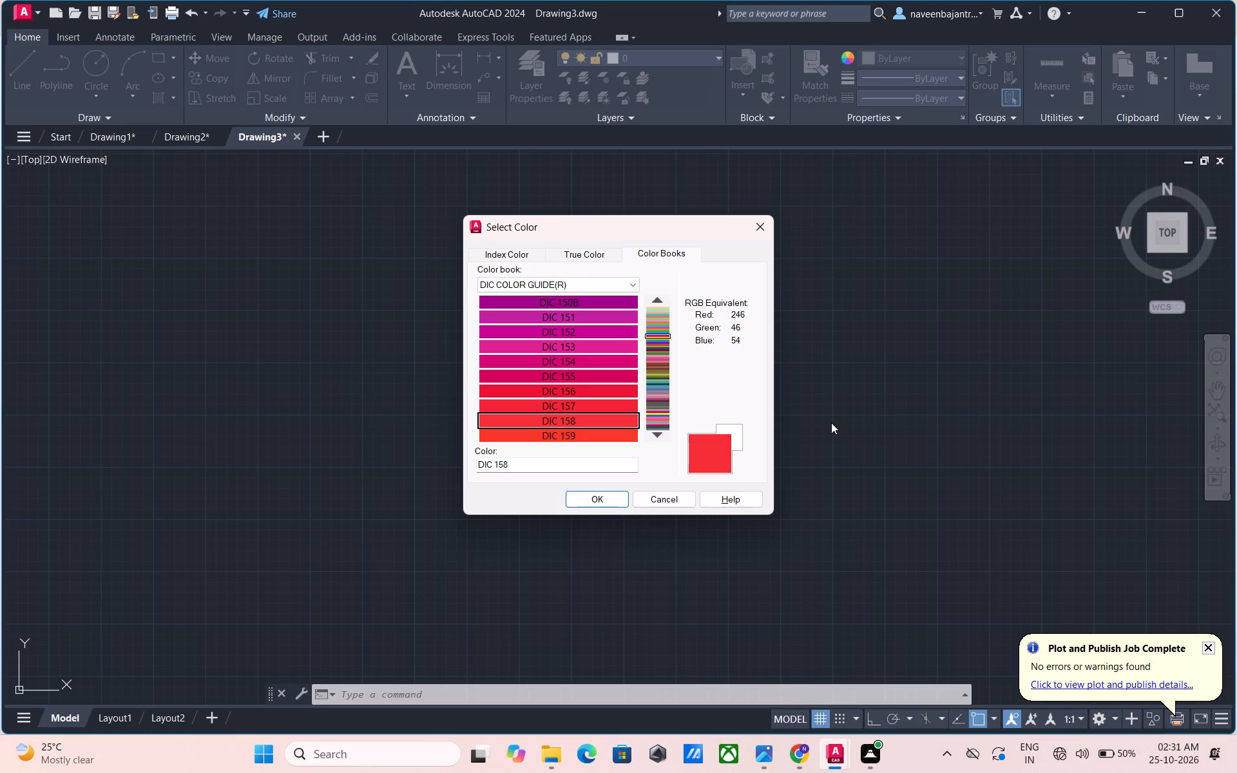
key(Down)
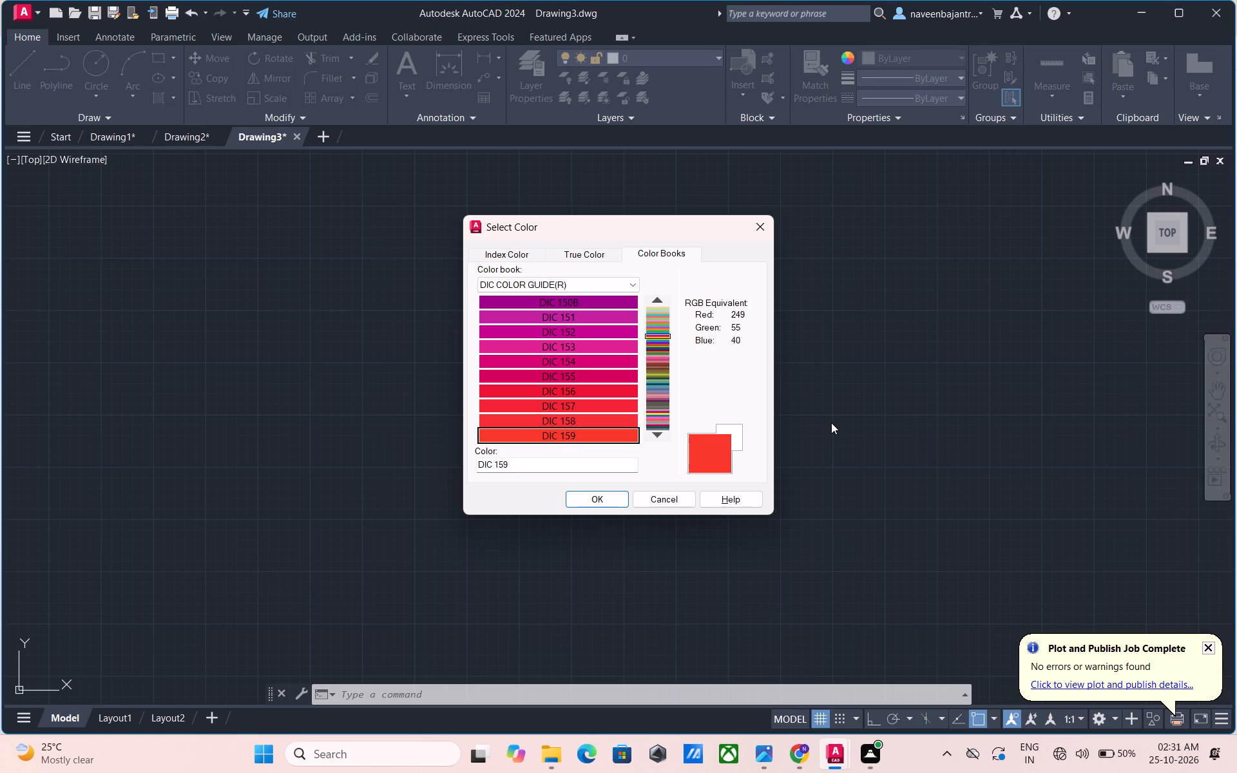
Preview the DIC COLOR GUIDE(R) colours one by one from the orange DIC 160 through the ambers to the yellow-green DIC 169.
key(Down)
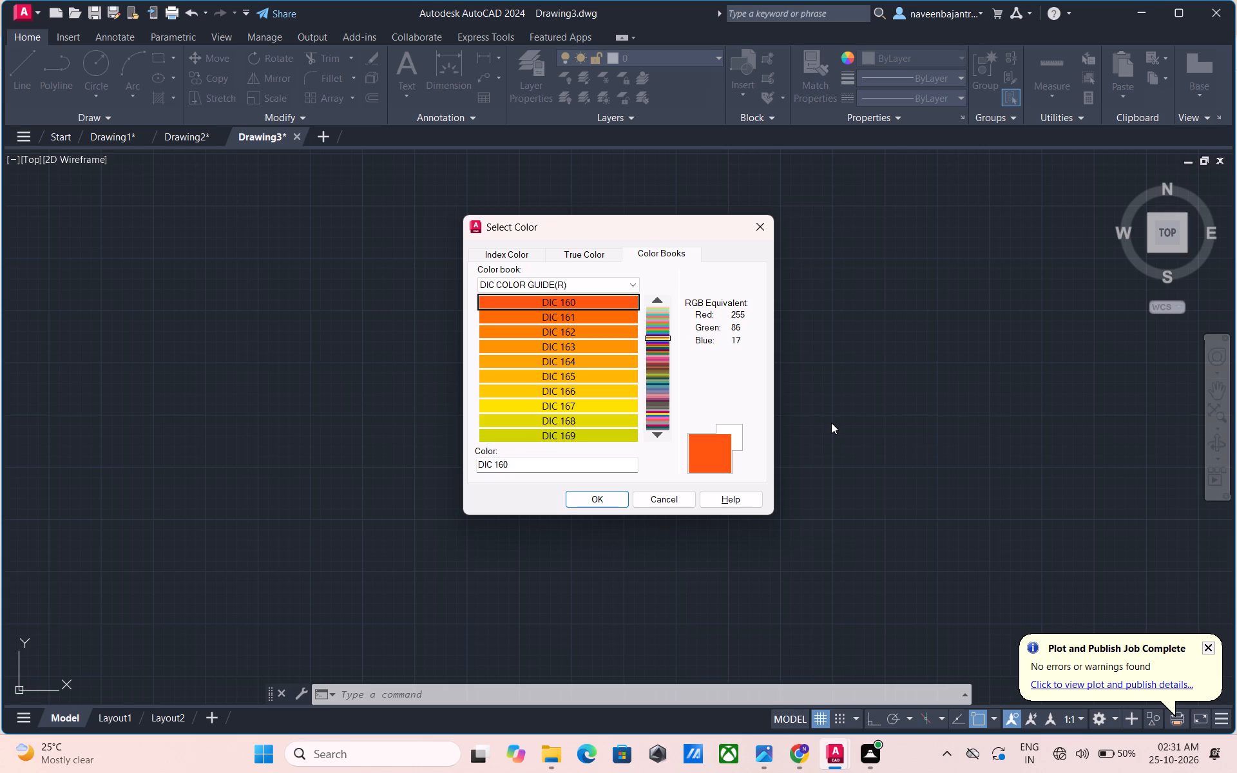
key(Down)
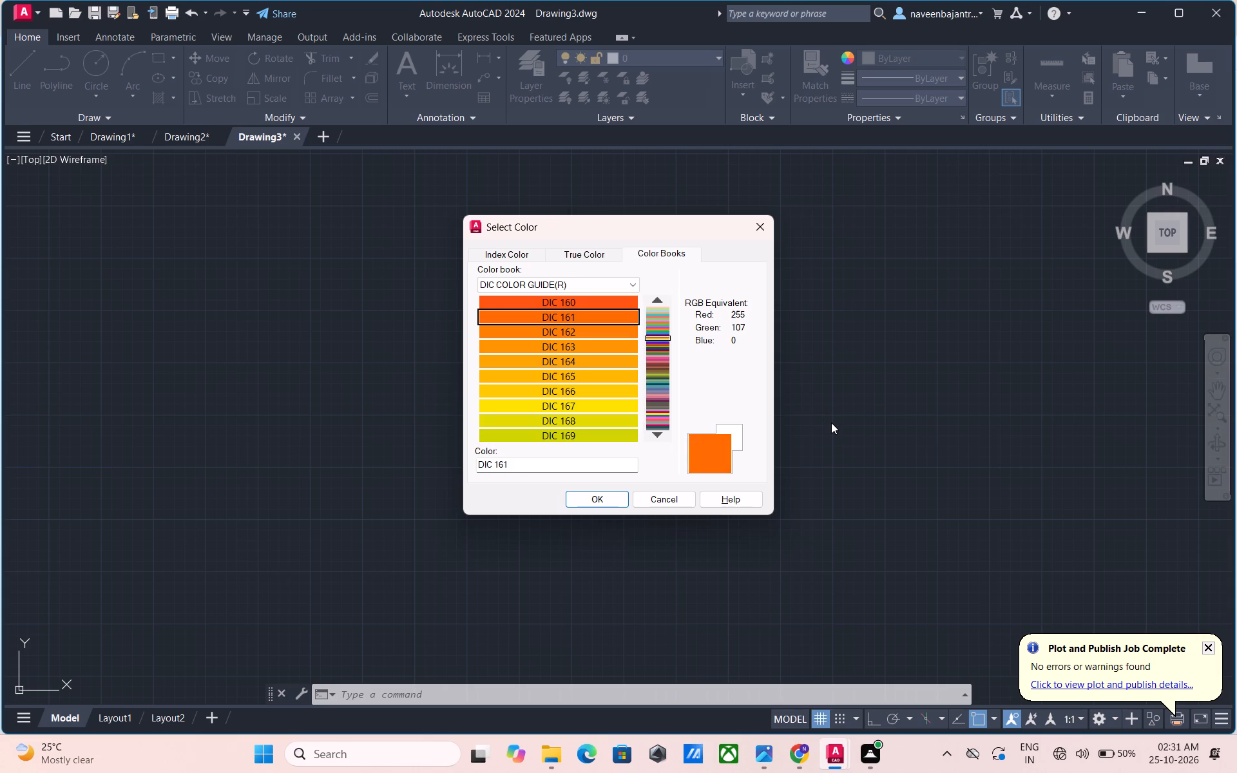
key(Down)
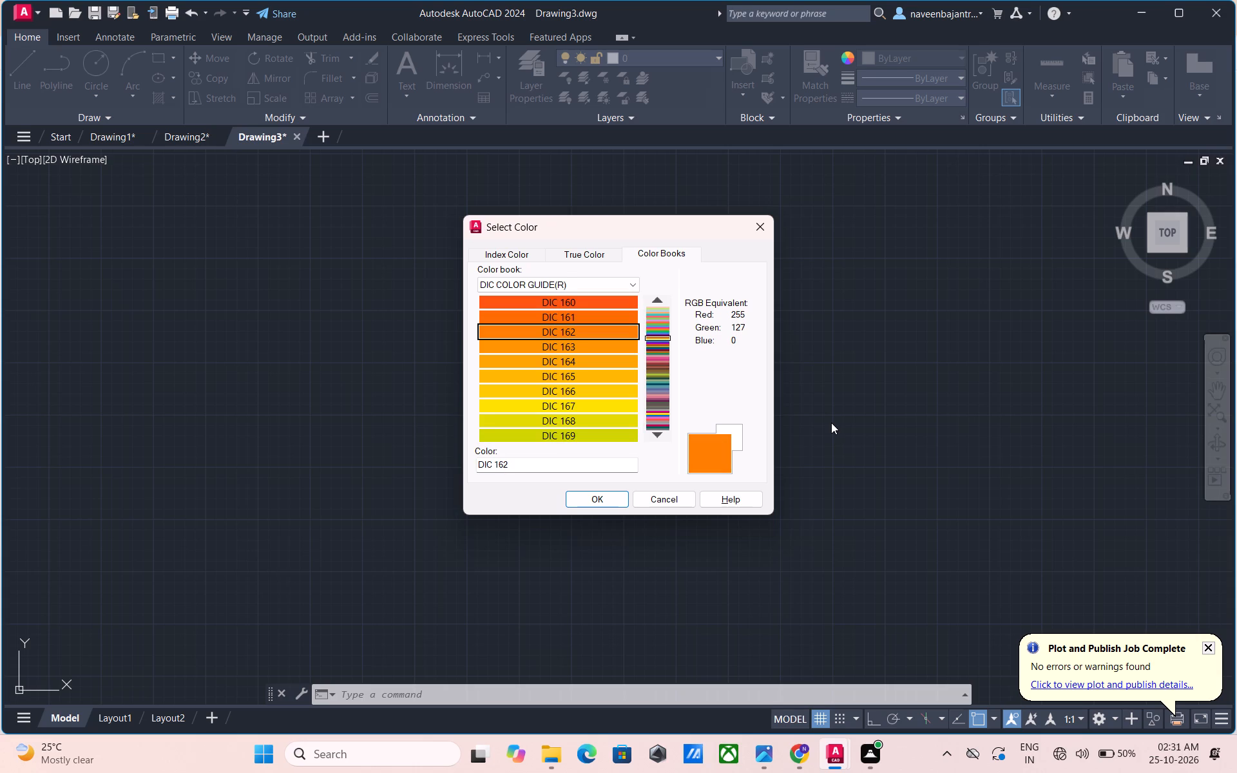
key(Down)
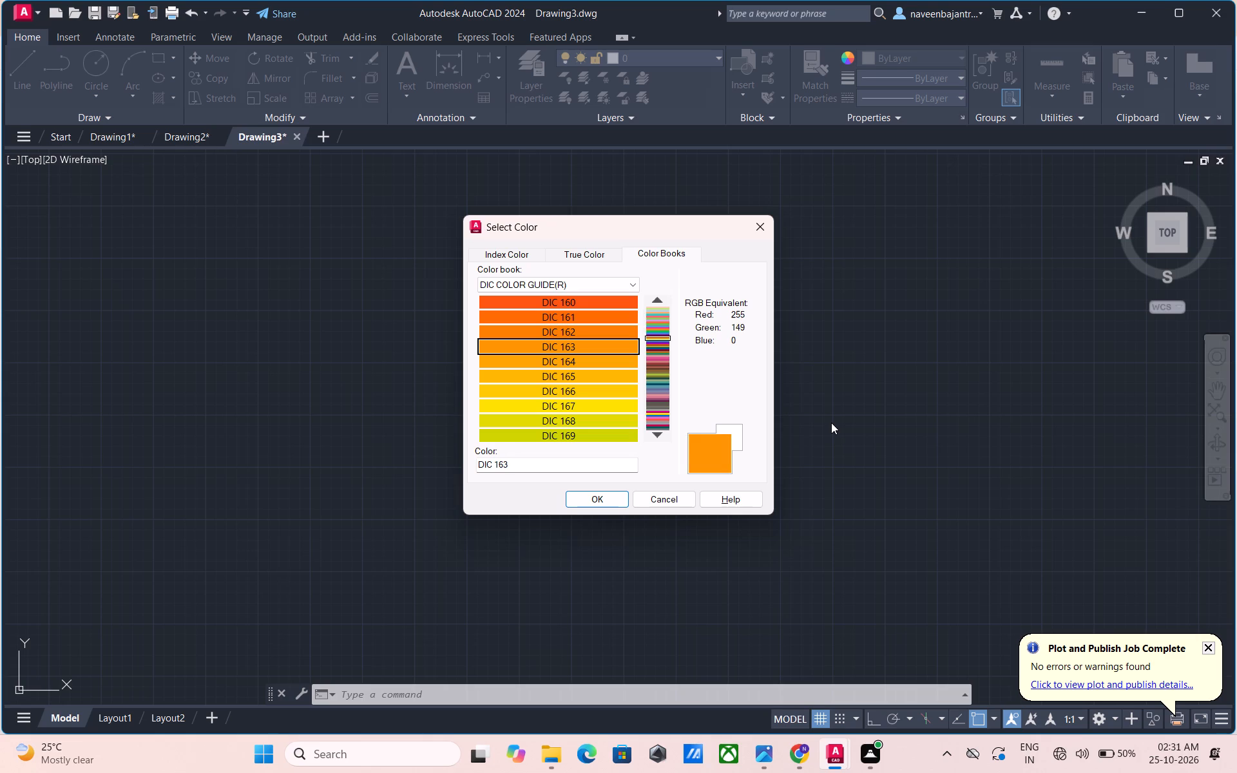
key(Down)
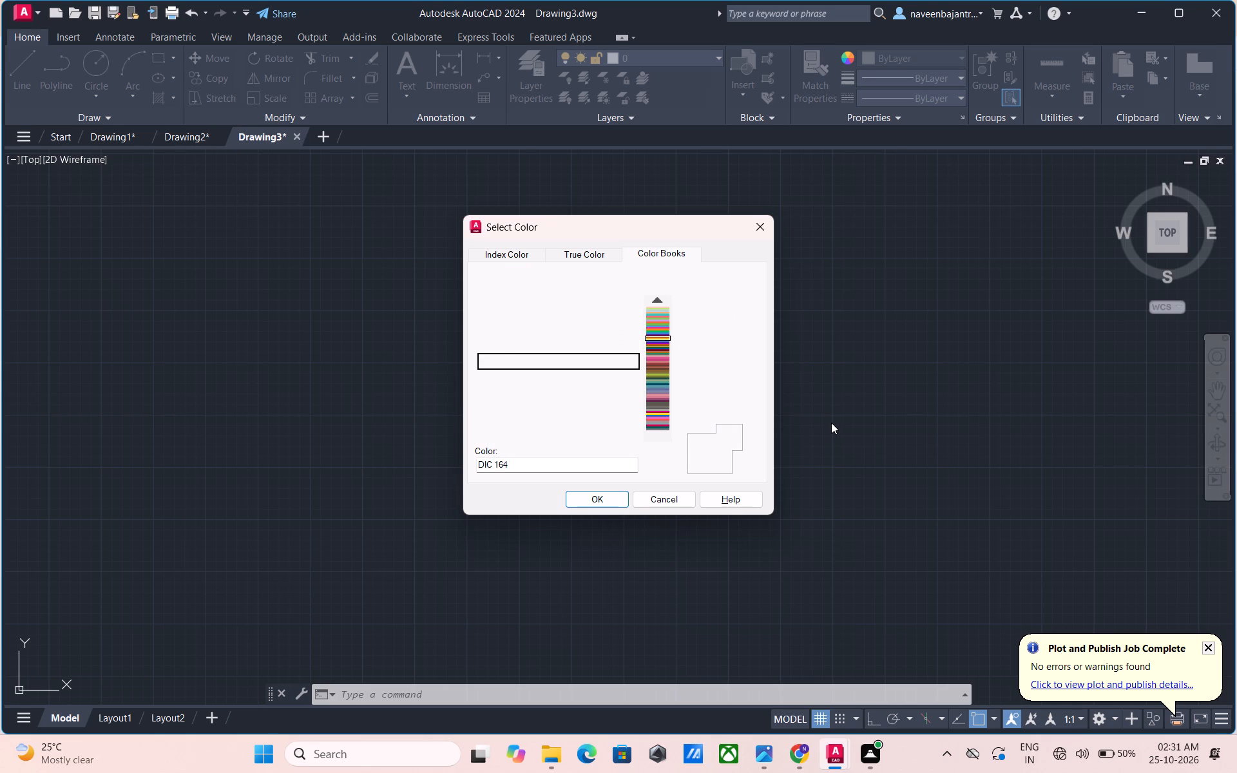
key(Down)
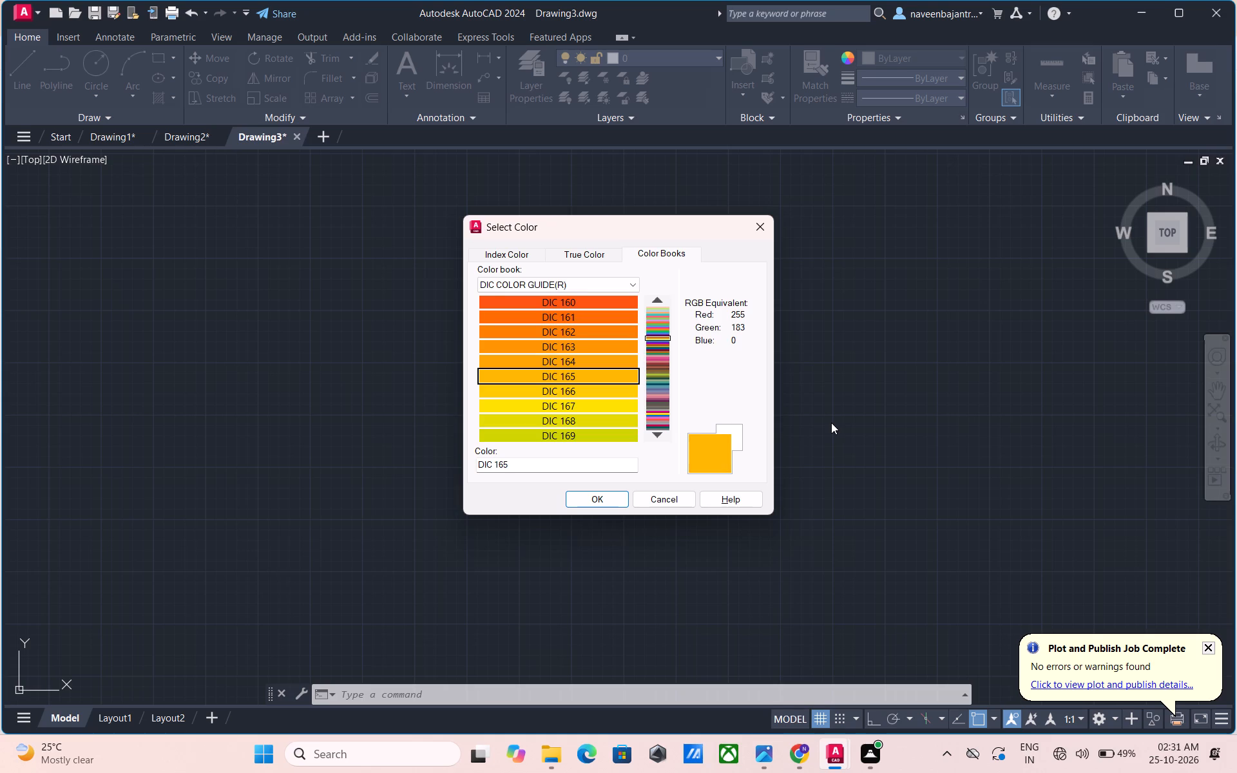
key(Down)
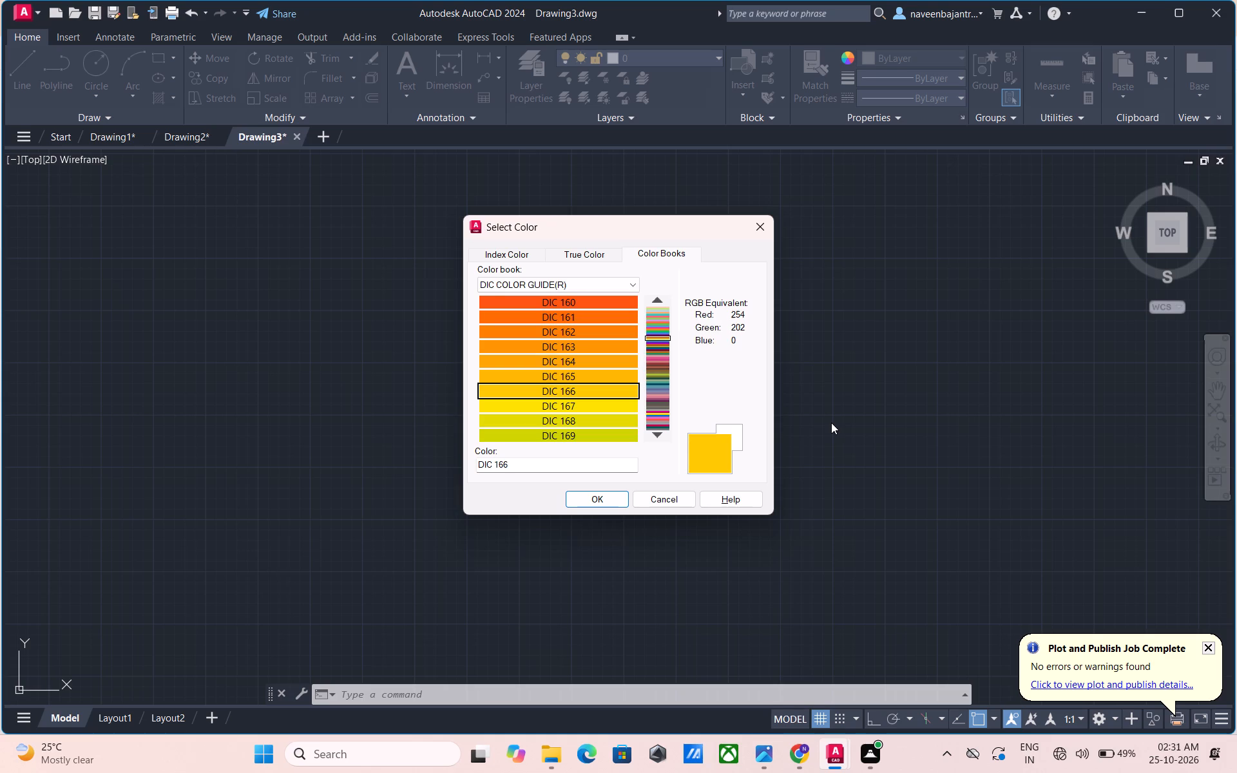
key(Down)
key(Down)
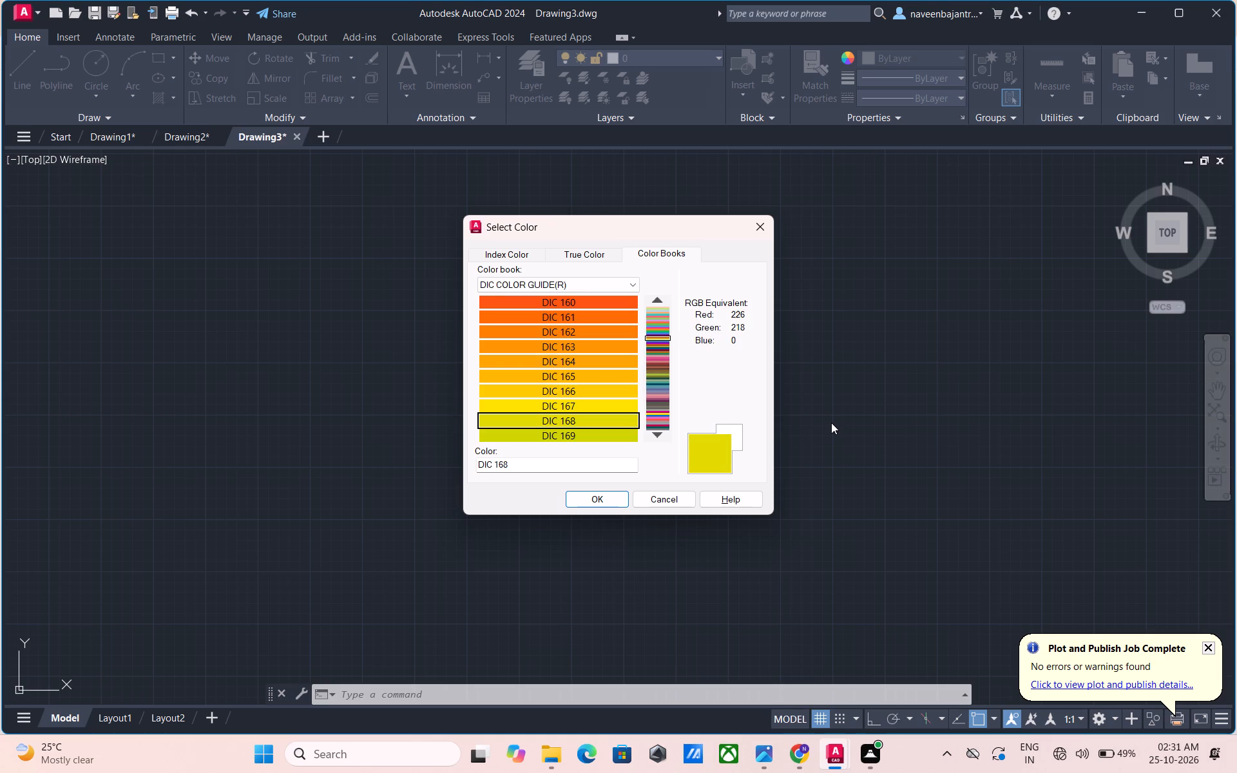
key(Down)
Preview the DIC COLOR GUIDE(R) colours one by one from the lime DIC 170 through the greens and teals to the blue DIC 179.
key(Down)
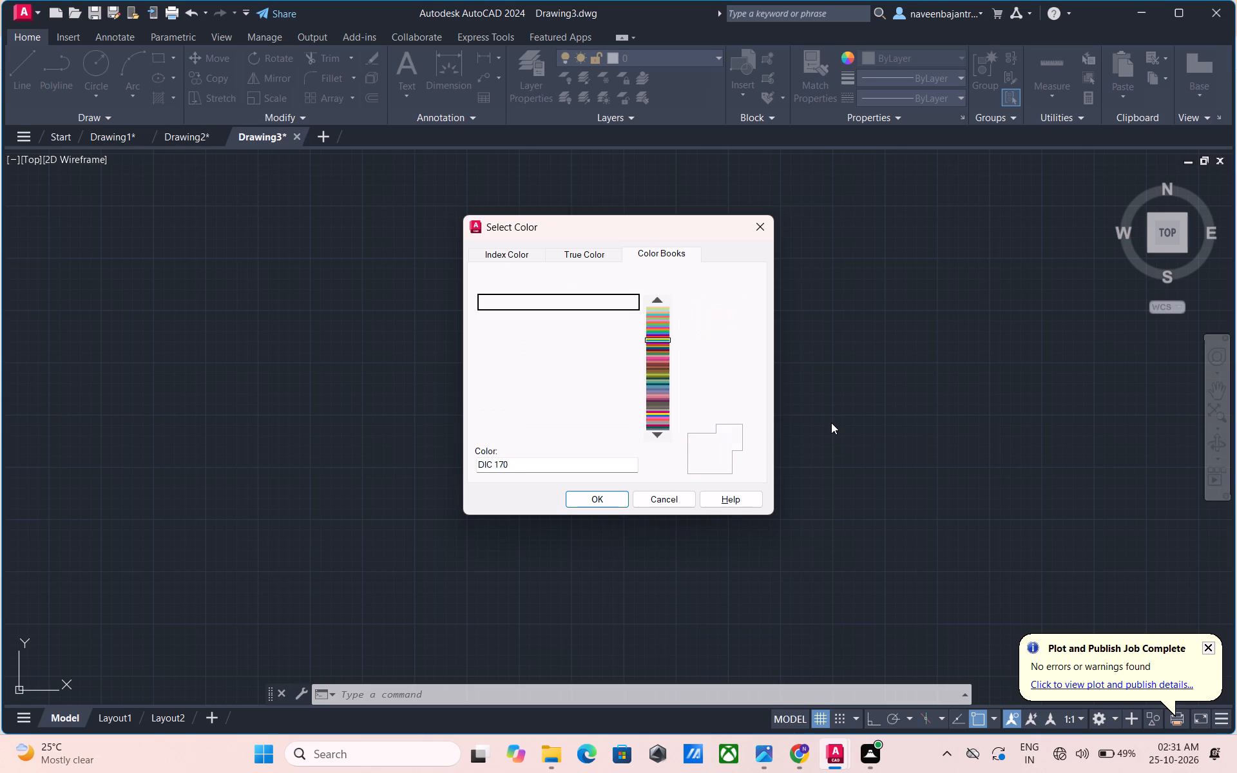
key(Down)
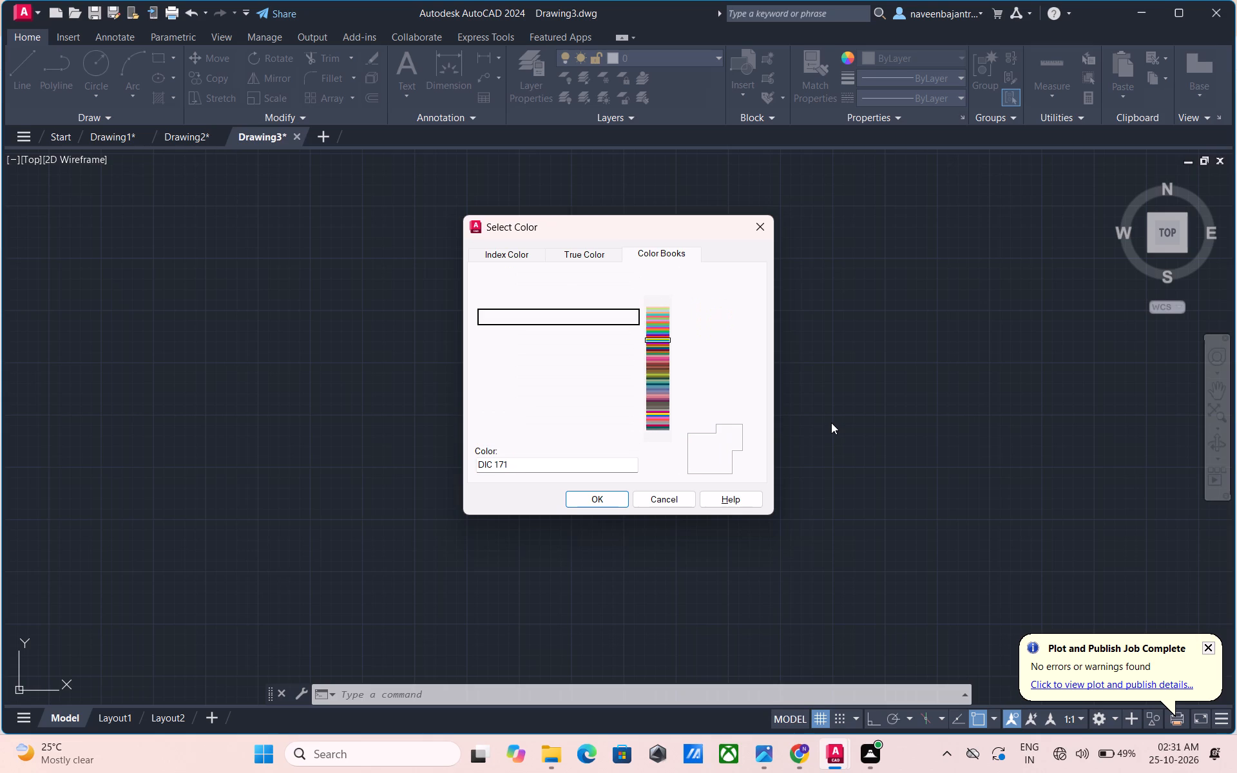
key(Down)
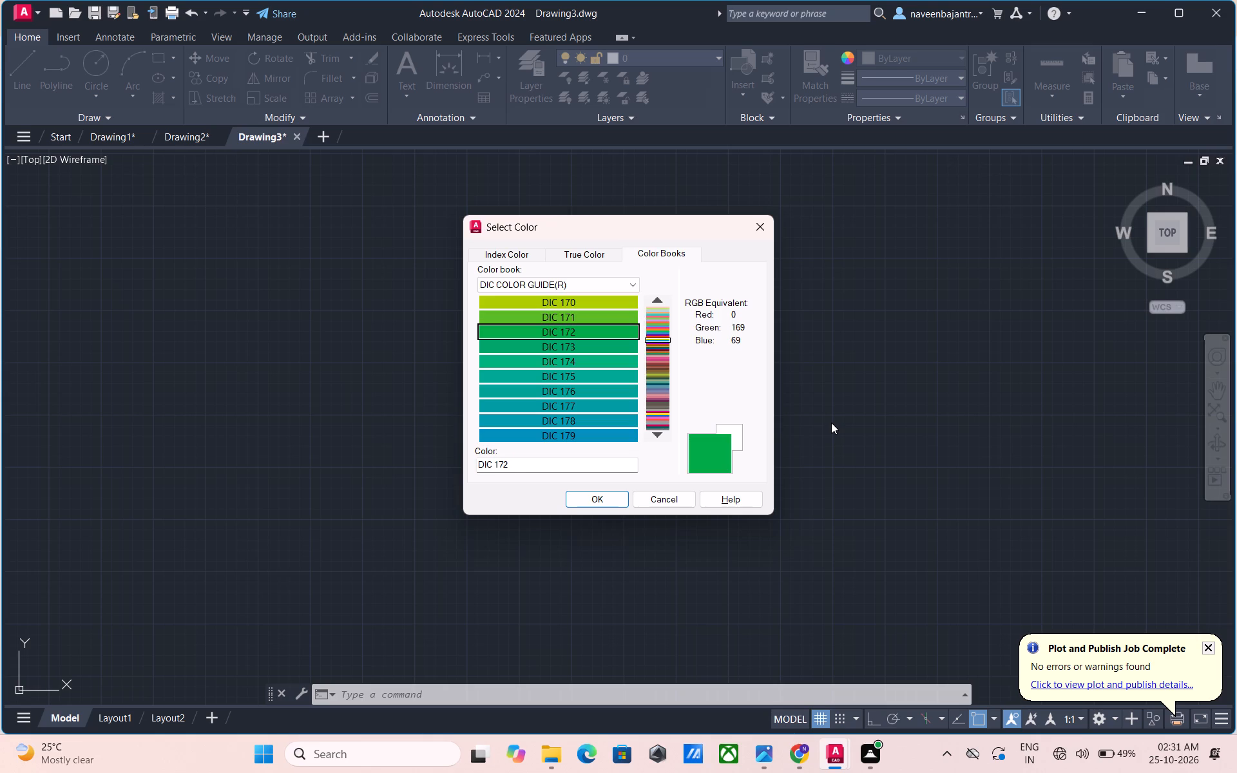
key(Down)
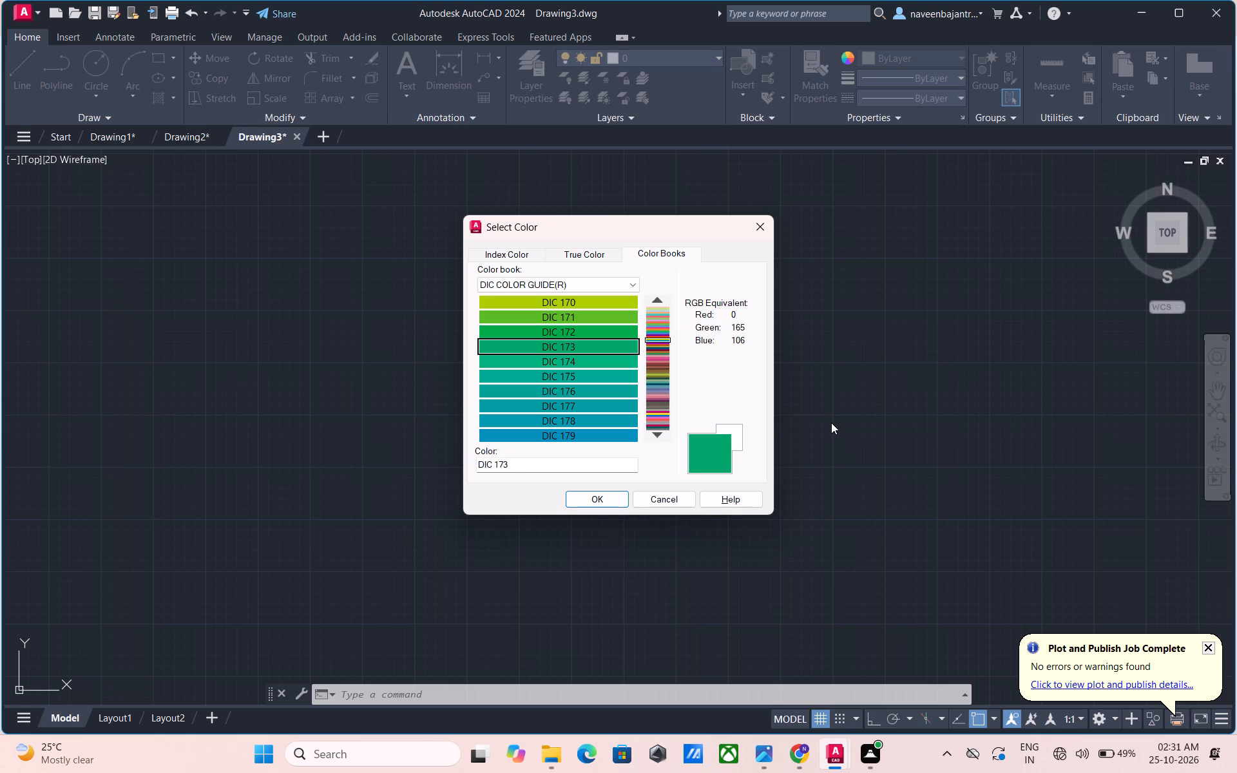
key(Down)
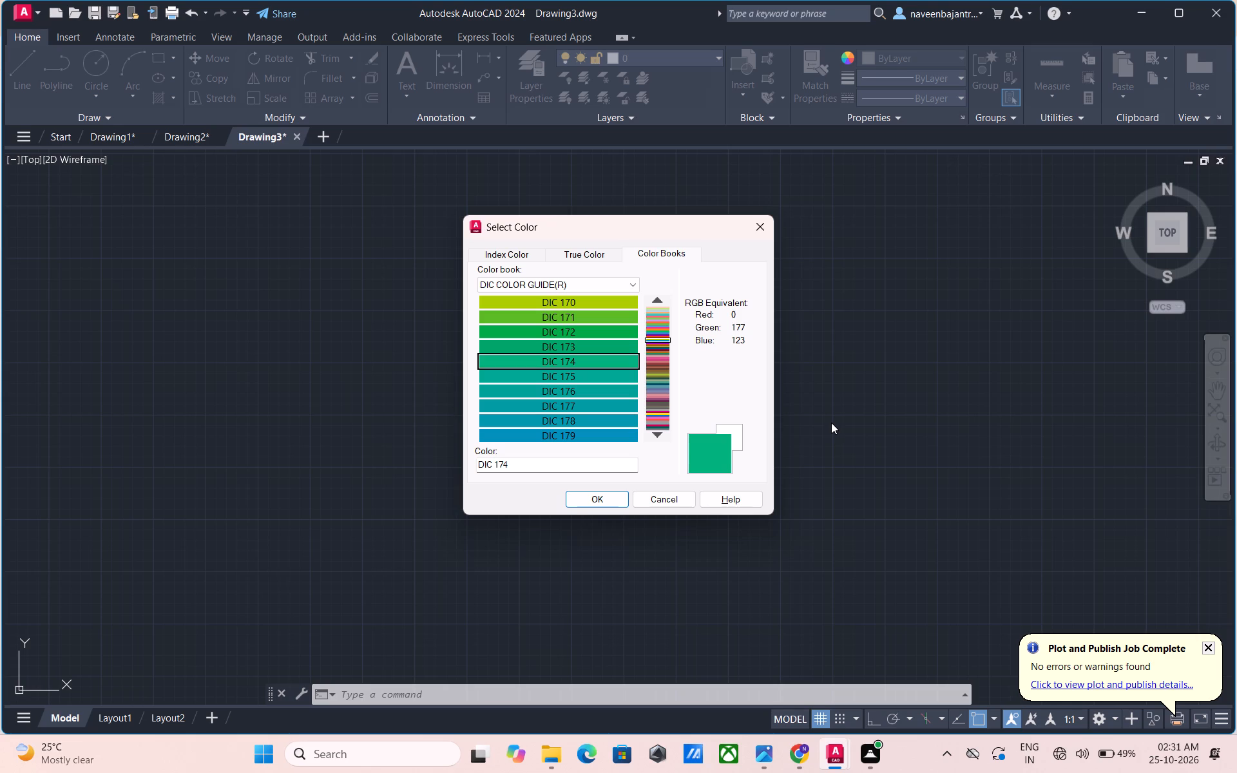
key(Down)
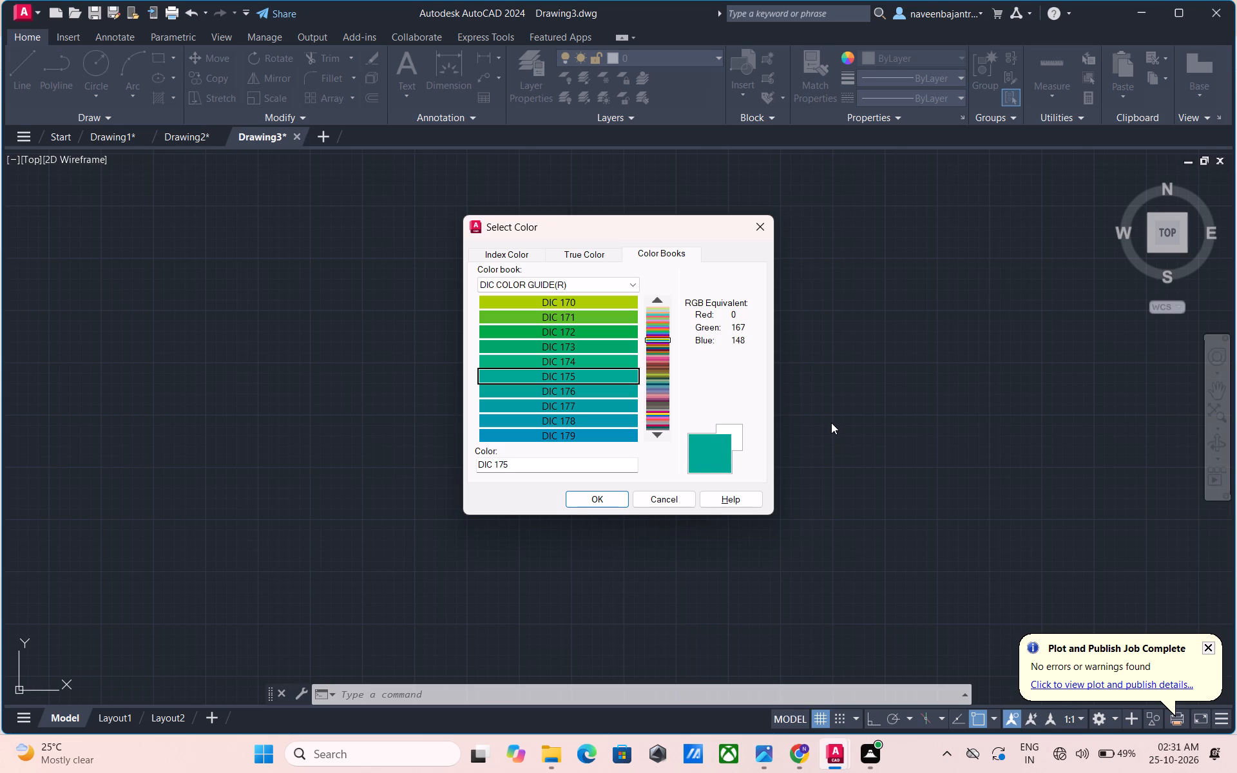
key(Down)
key(Down)
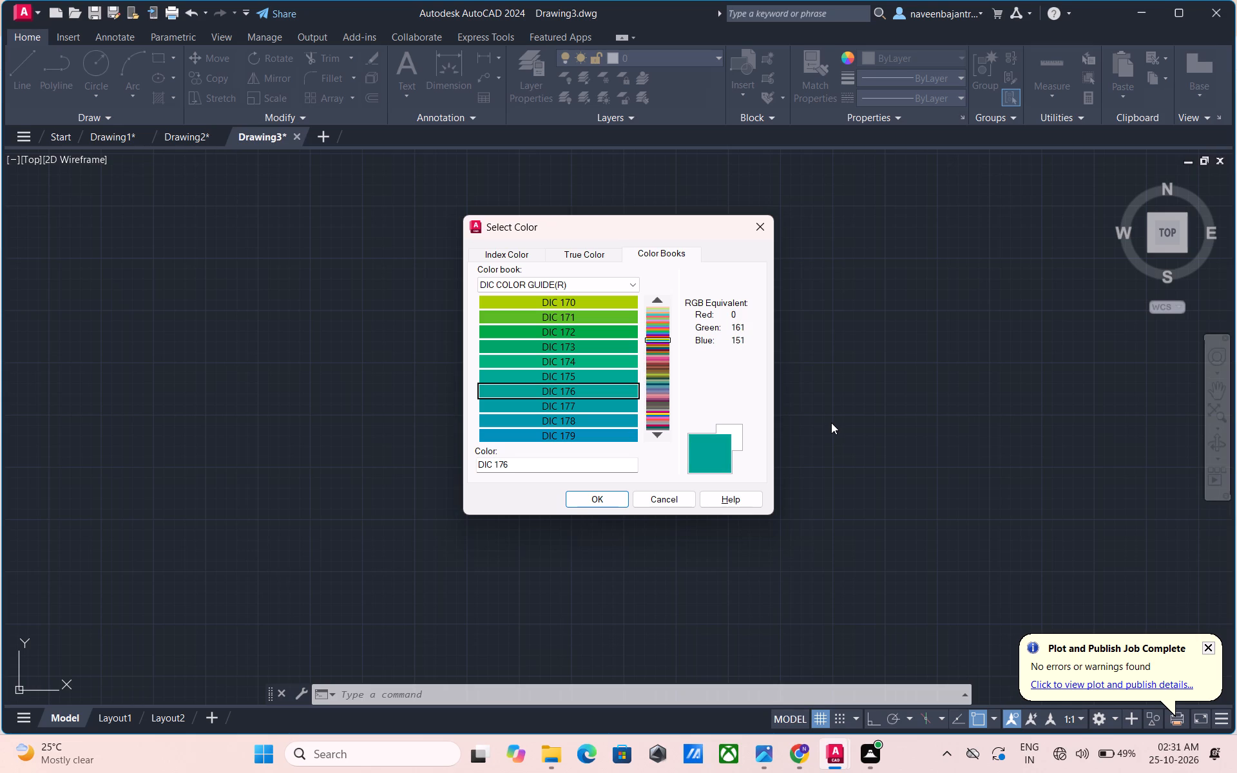
key(Down)
key(Down)
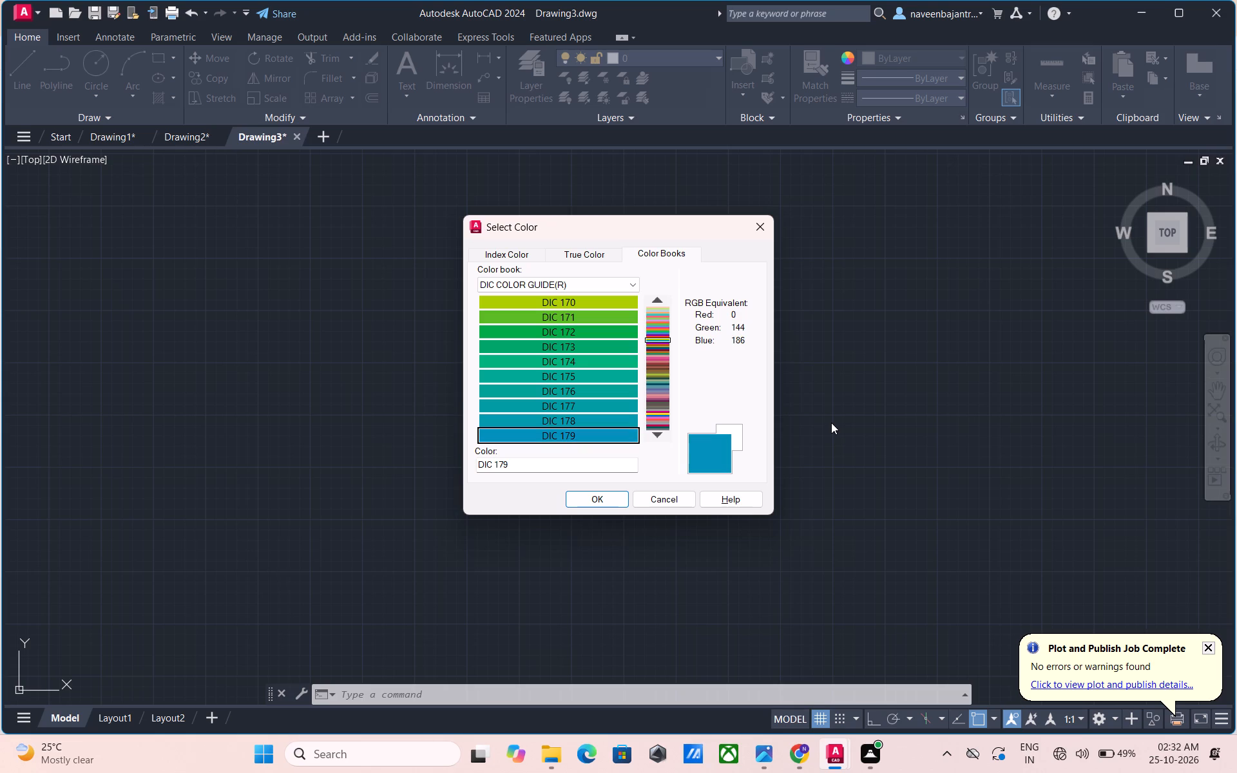
Preview the DIC COLOR GUIDE(R) colours from the blue DIC 180 through the violets and magentas to the red DIC 199.
key(Down)
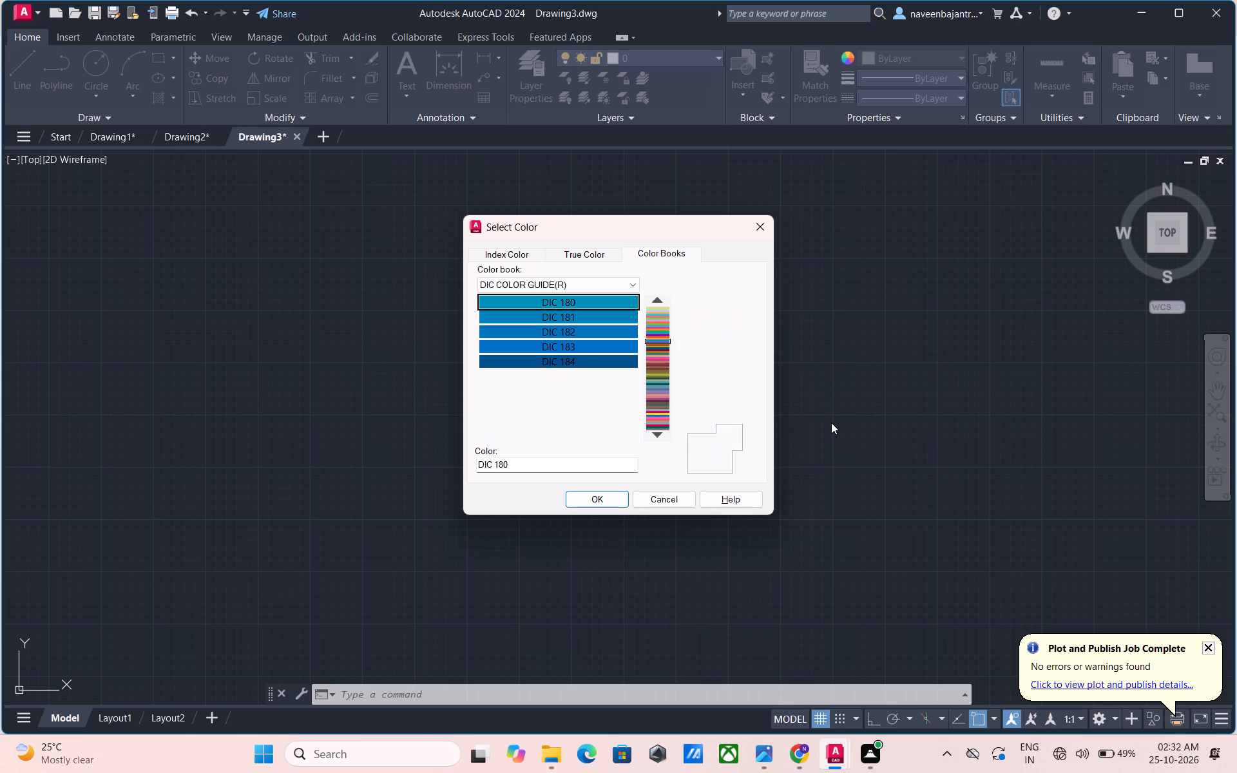
key(Down)
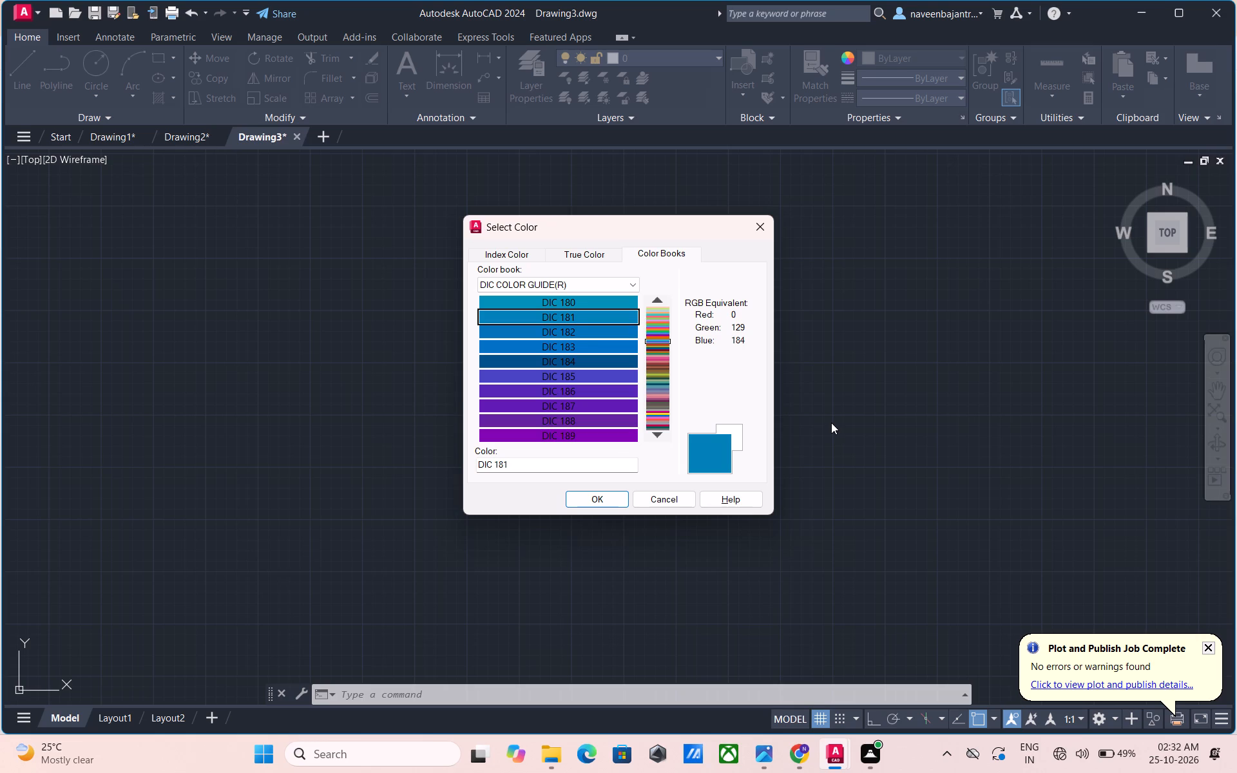
key(Down)
key(Down)
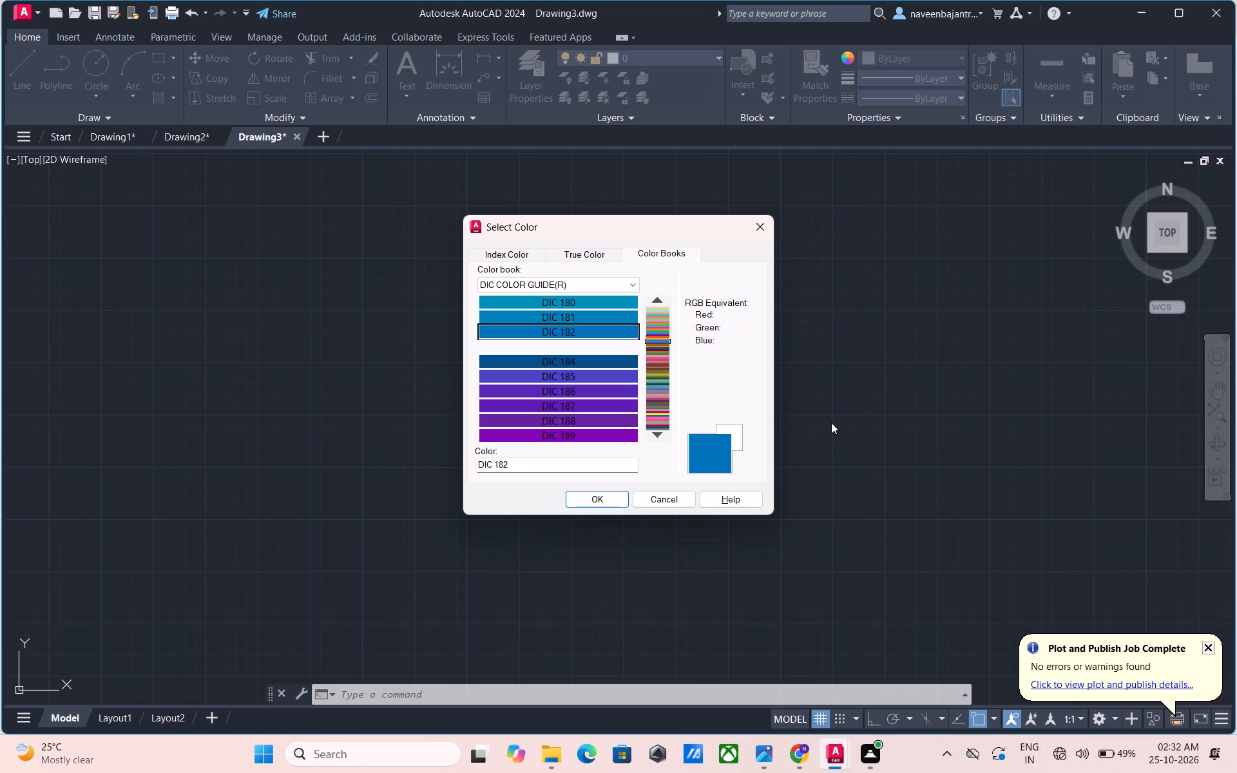
key(Down)
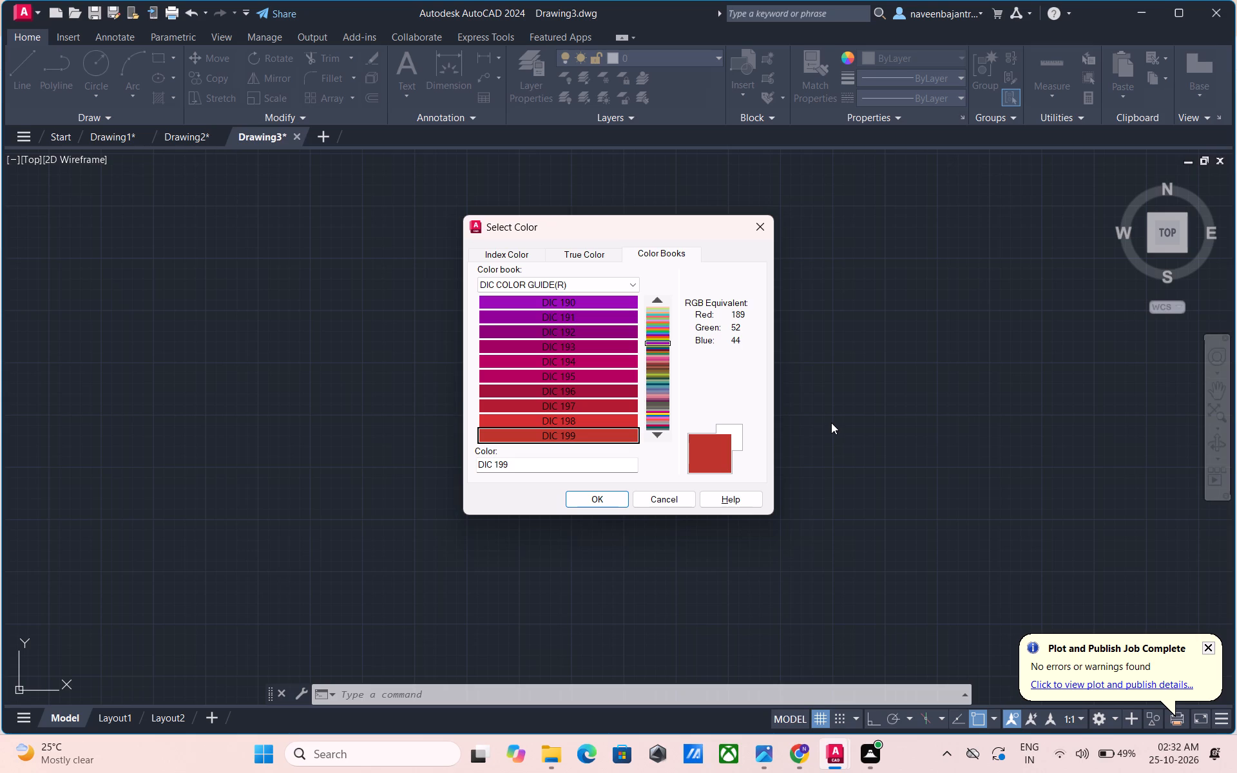
Preview the DIC COLOR GUIDE(R) colours one by one from the red-orange DIC 200 through the oranges to the olive-yellow DIC 209.
key(Down)
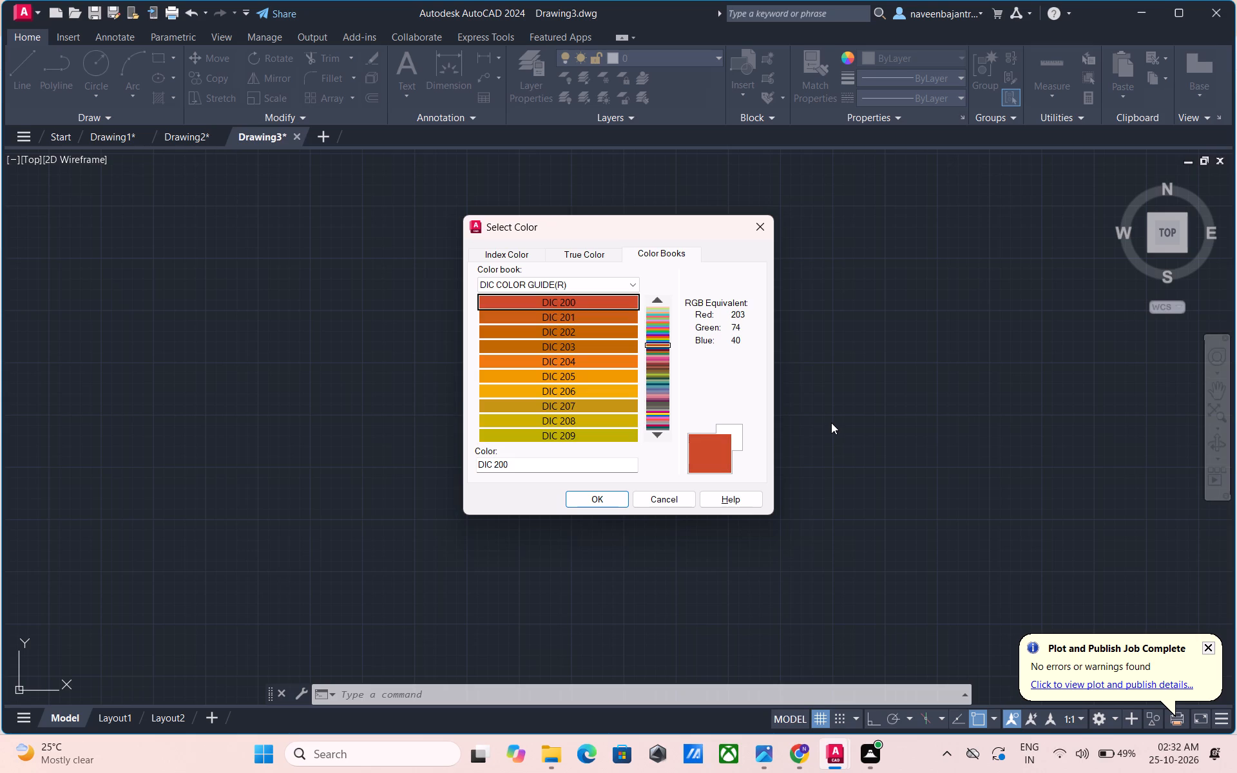
key(Down)
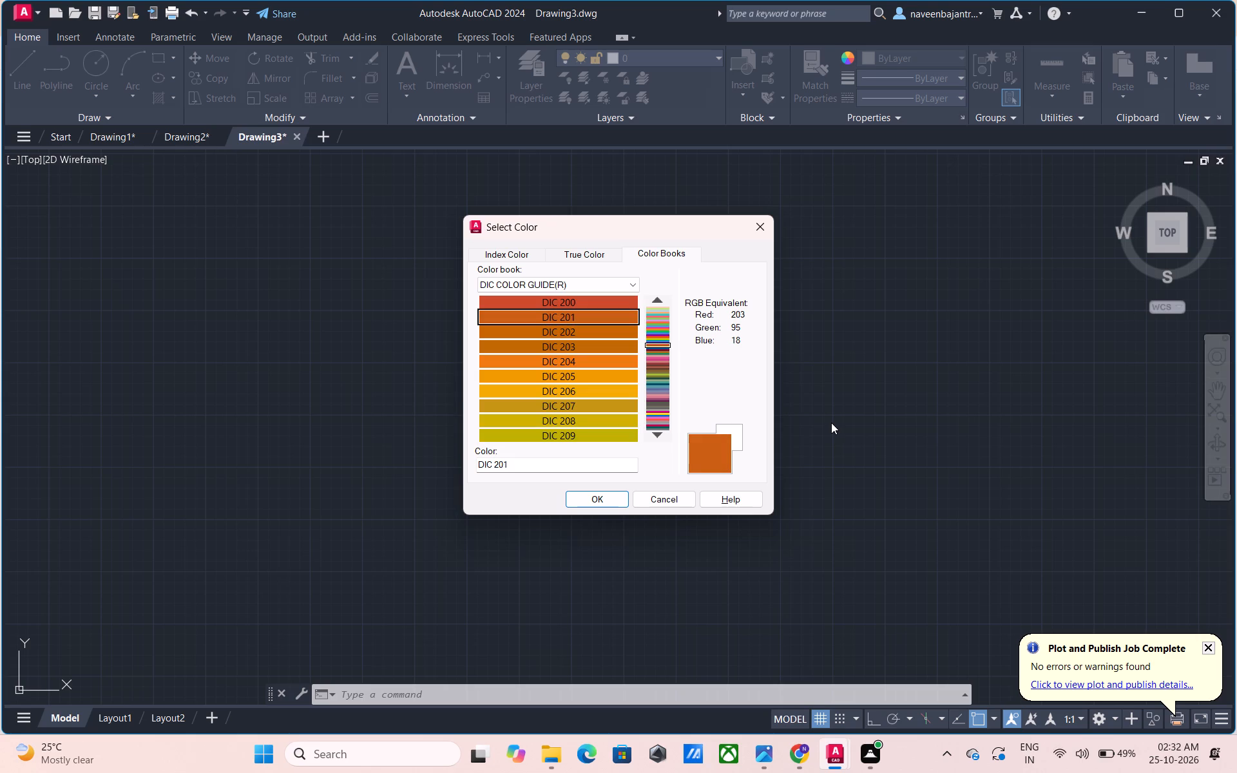
key(Down)
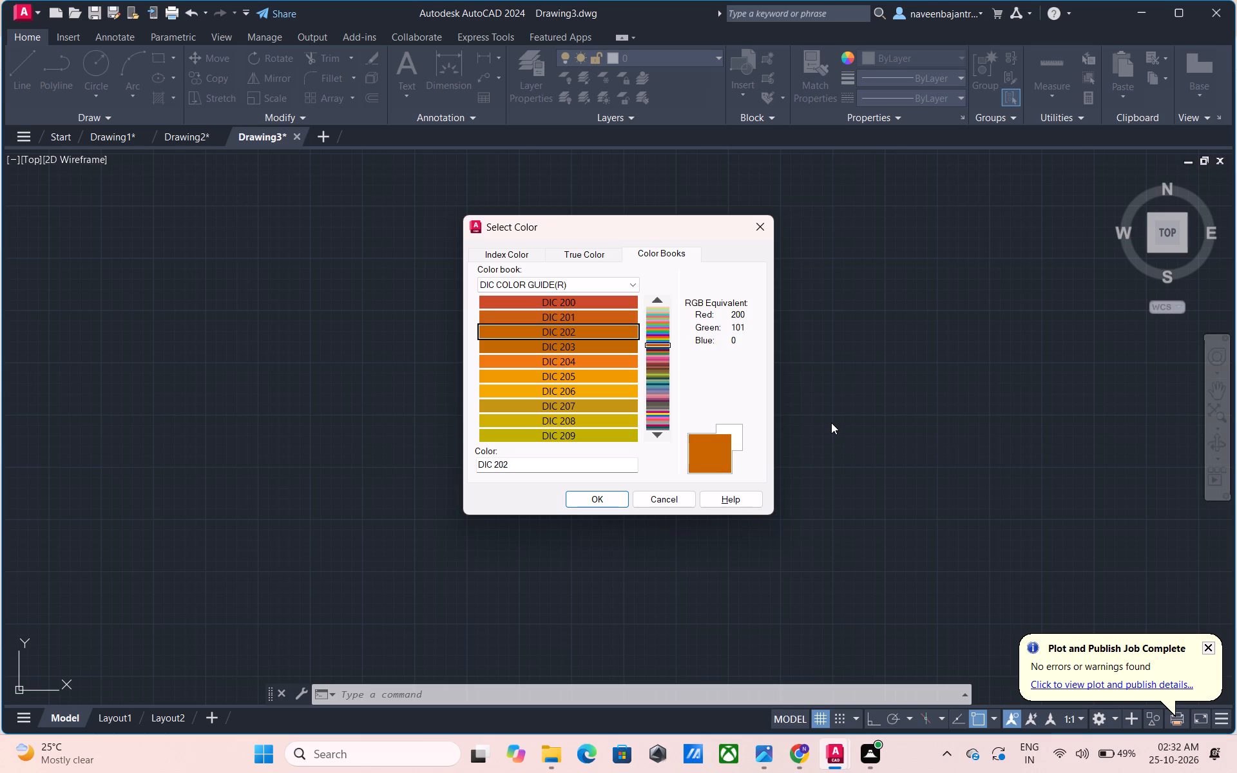
key(Down)
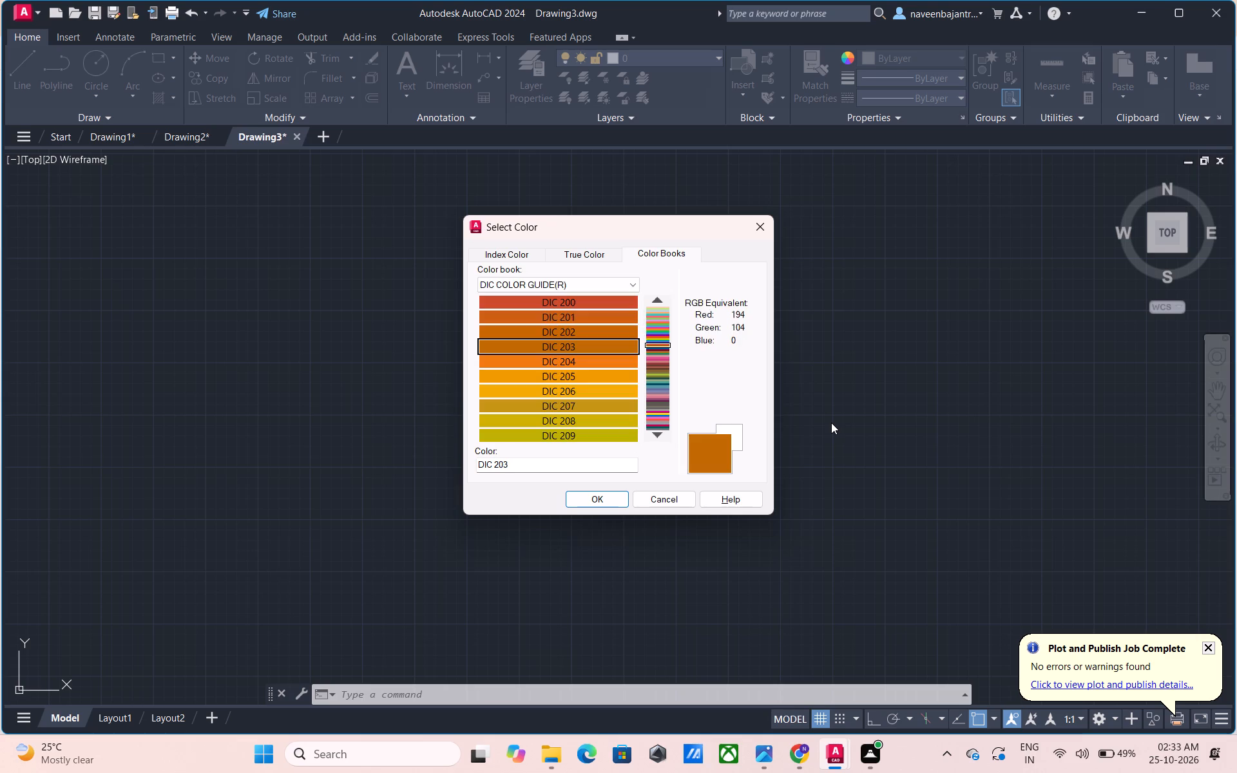
key(Down)
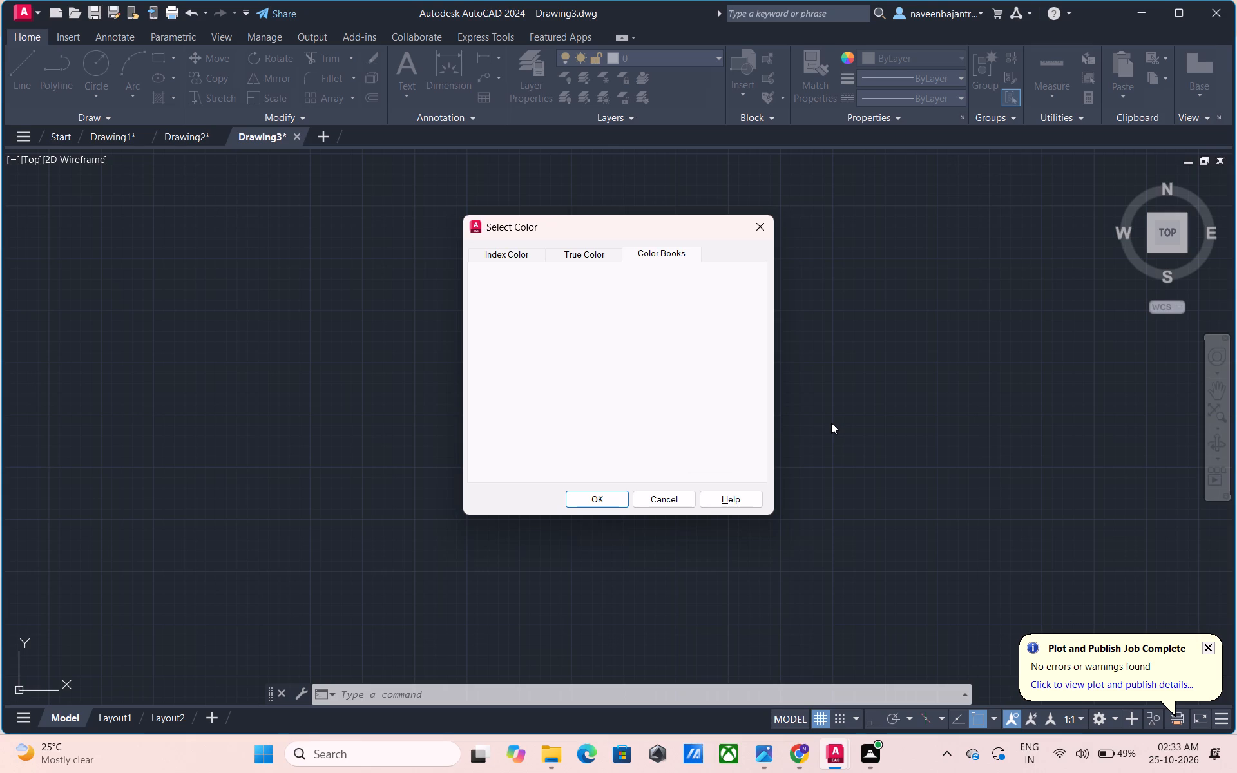
key(Down)
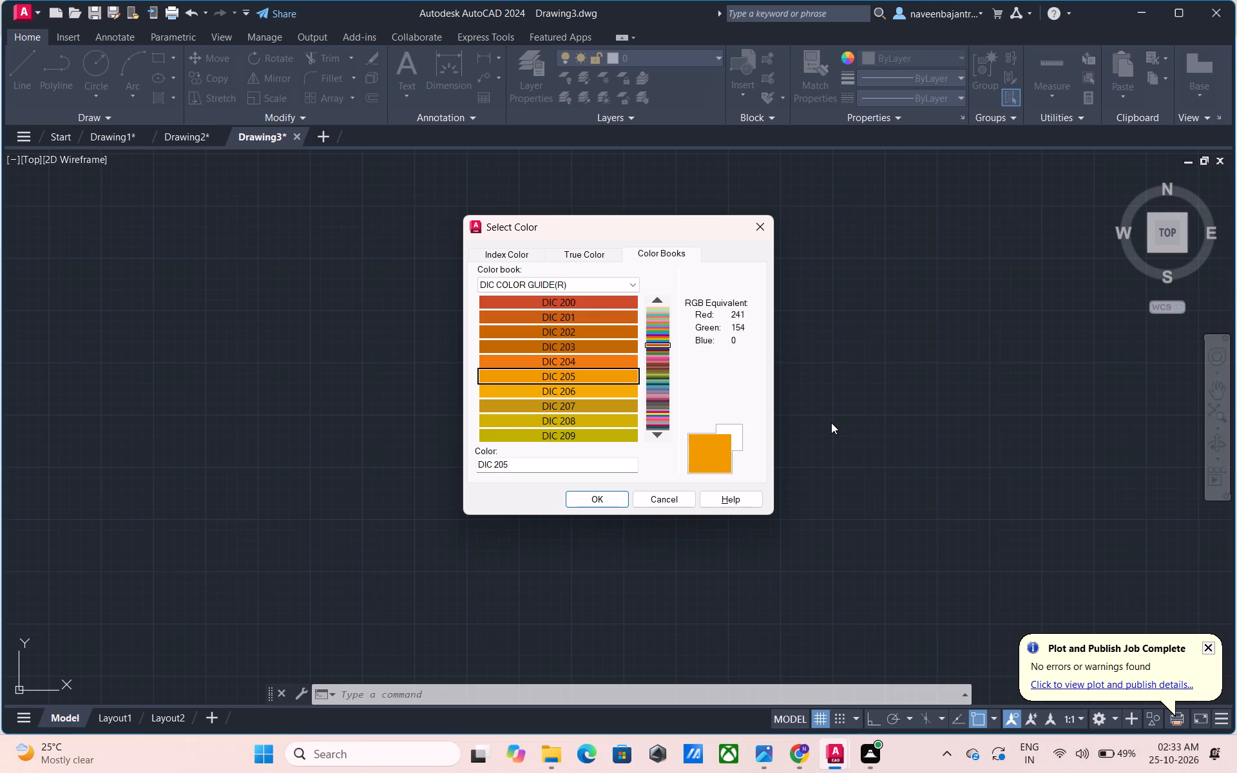
key(Down)
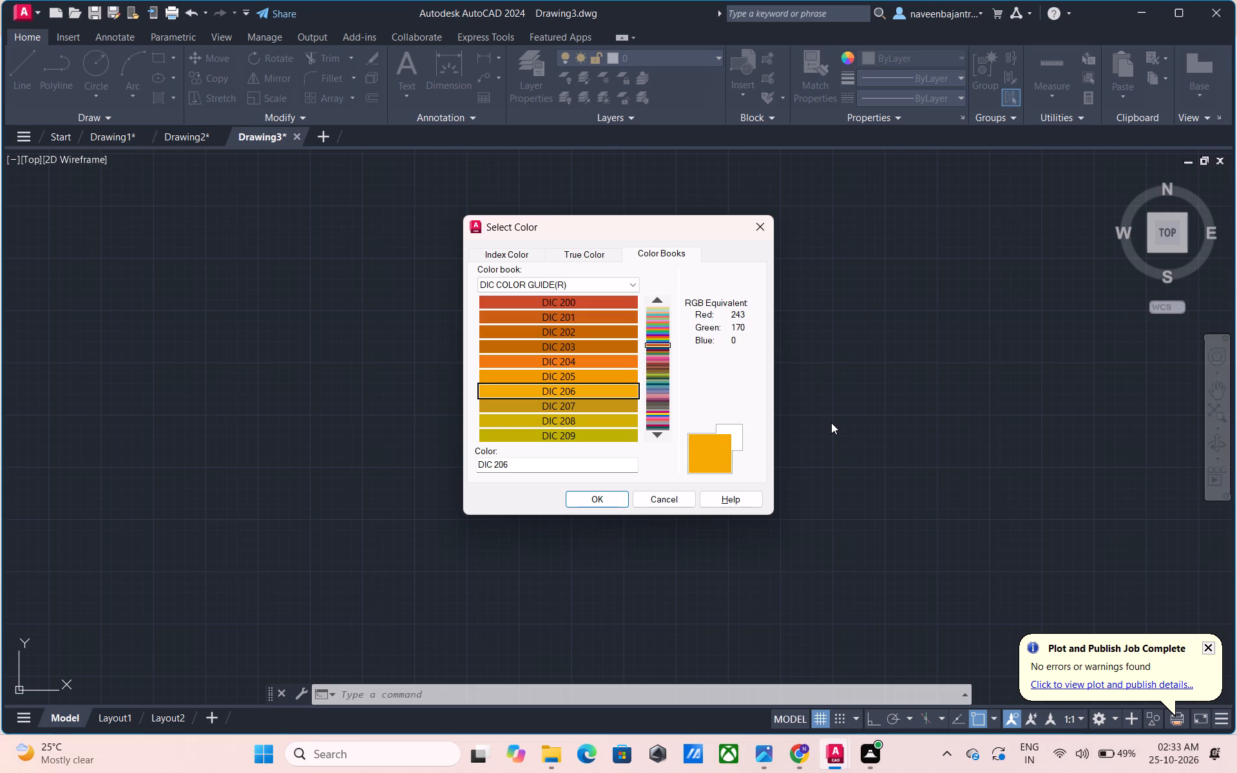
key(Down)
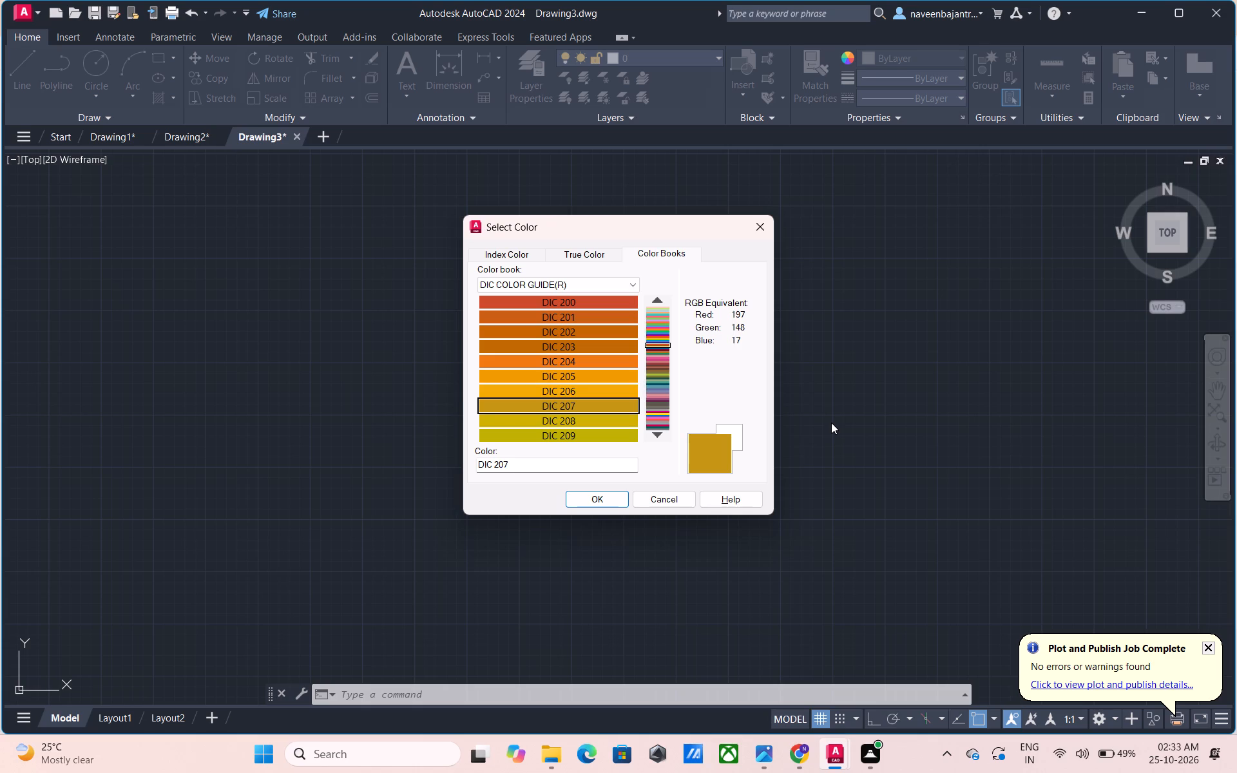
key(Down)
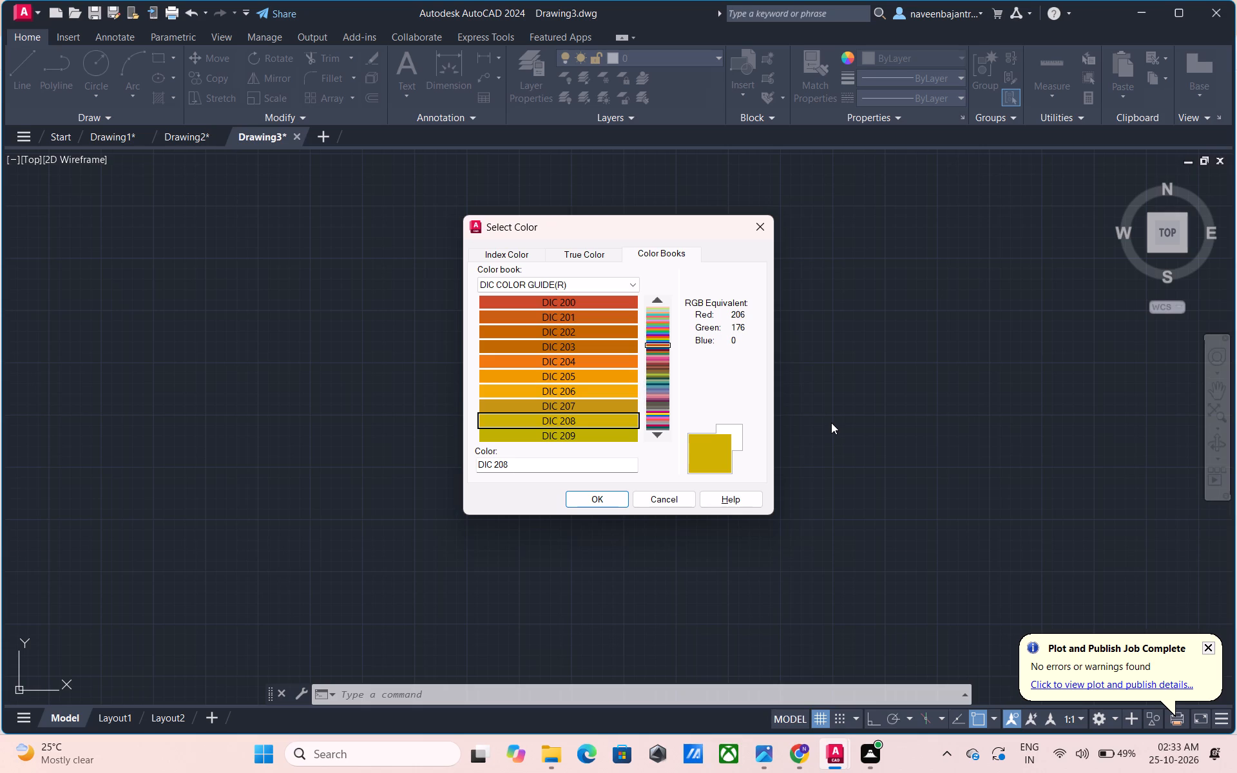
key(Down)
Preview the DIC COLOR GUIDE(R) colours one by one from the olive DIC 210 through the greens to the dark teal DIC 219.
key(Down)
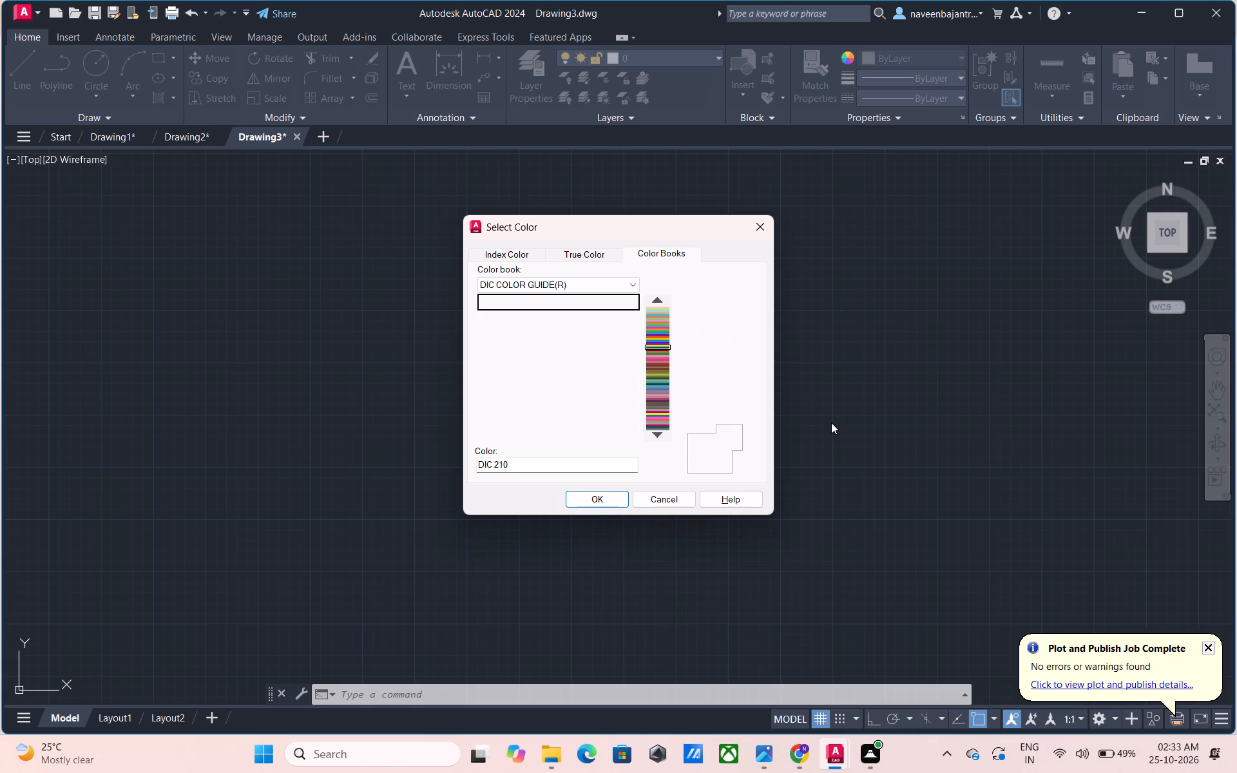
key(Down)
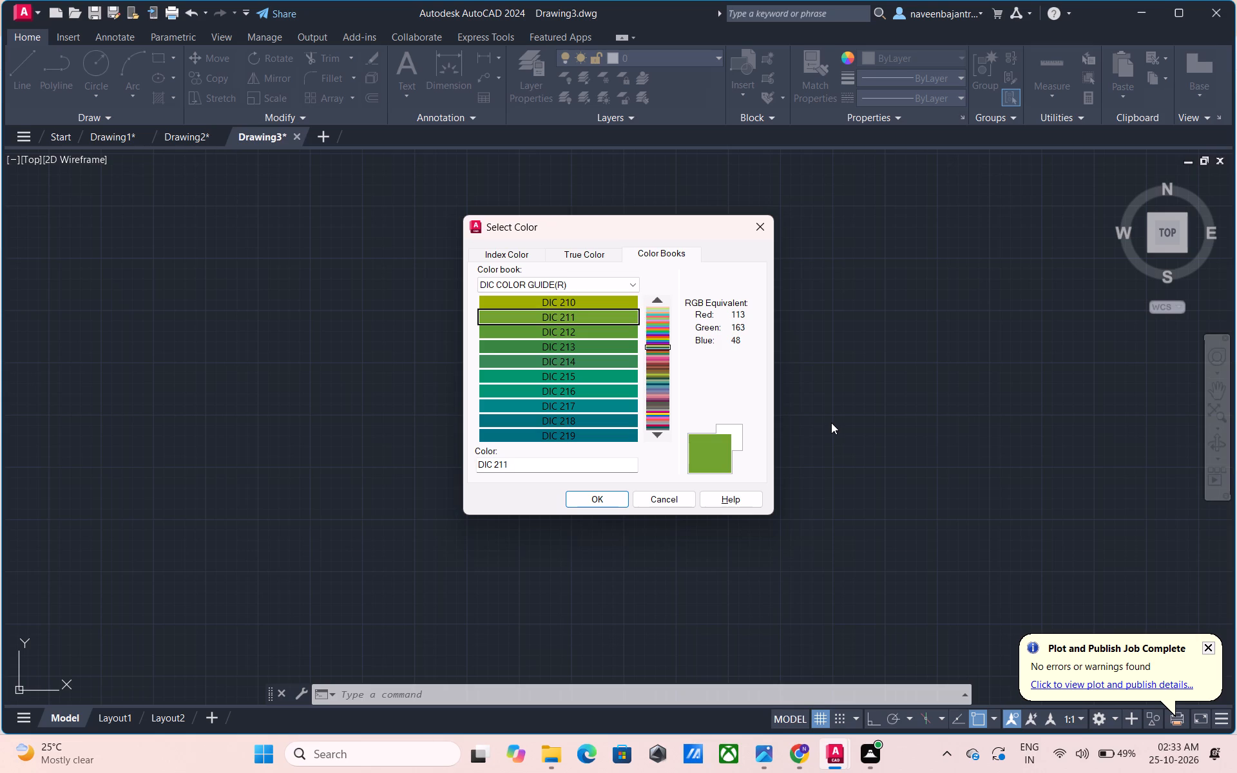
key(Down)
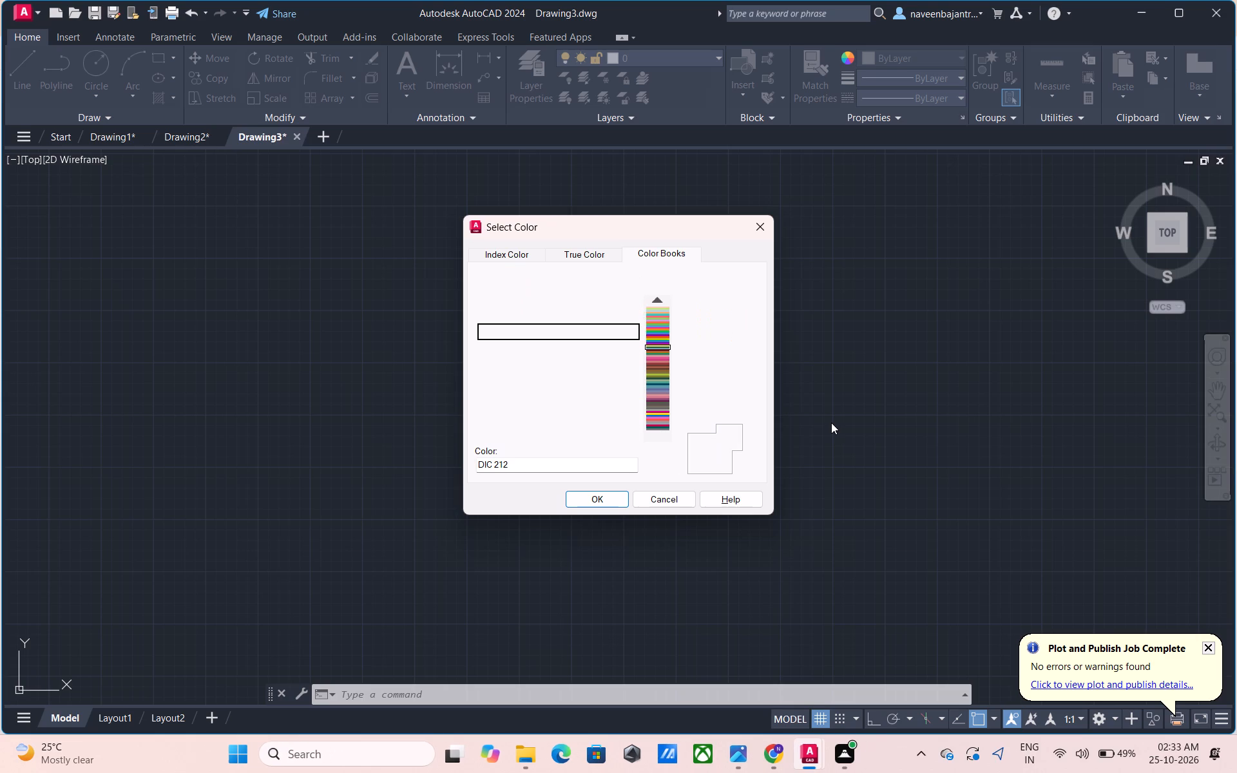
key(Down)
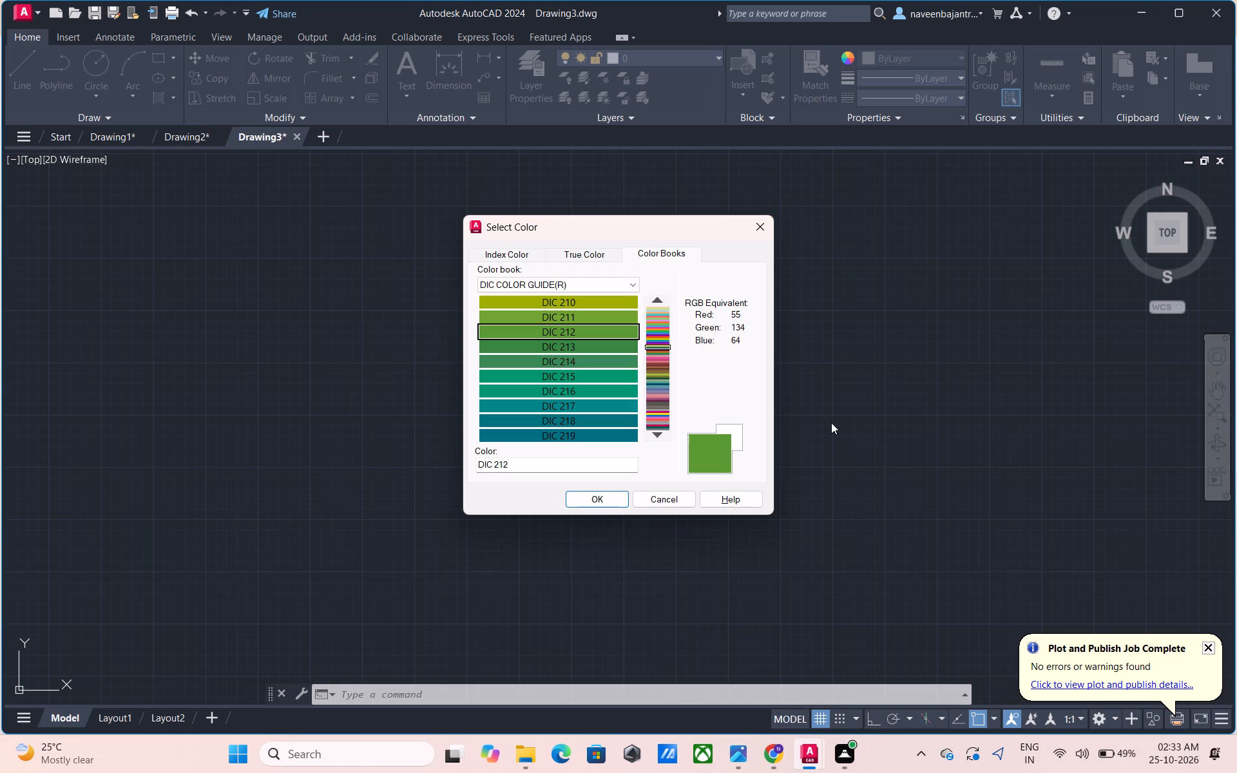
key(Down)
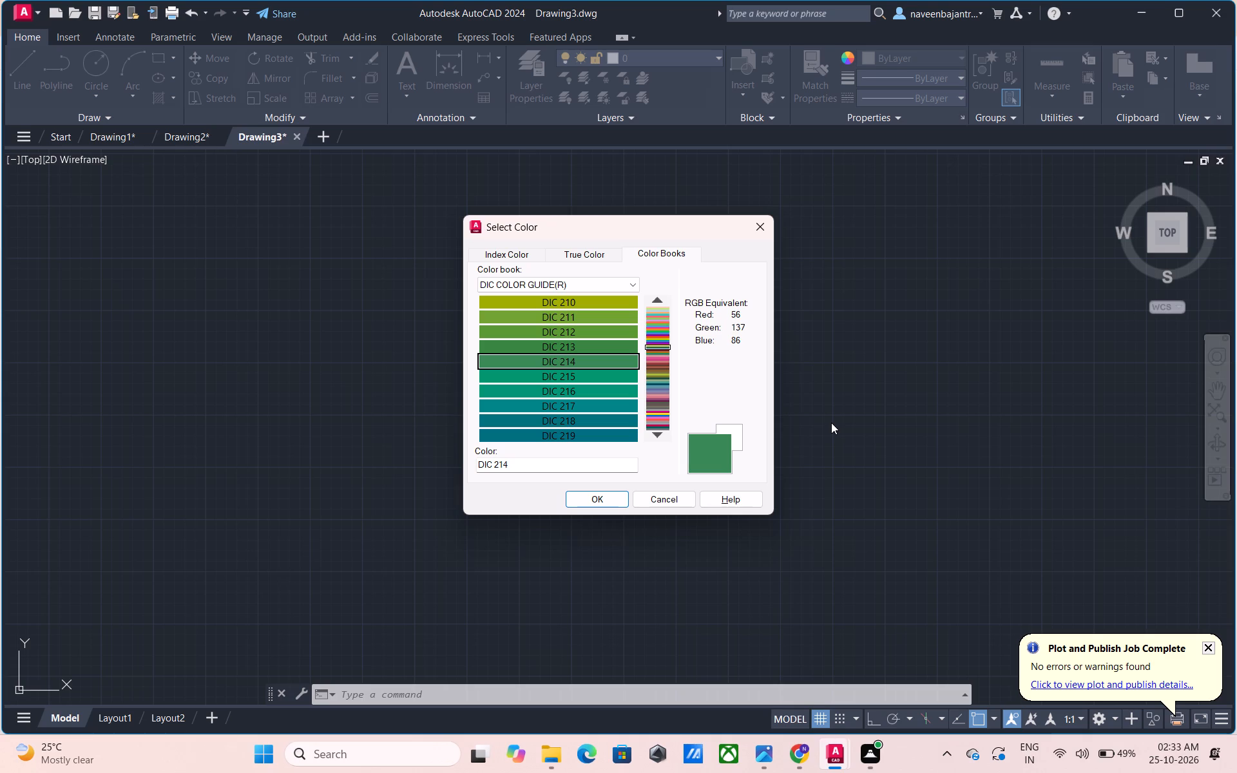
key(Down)
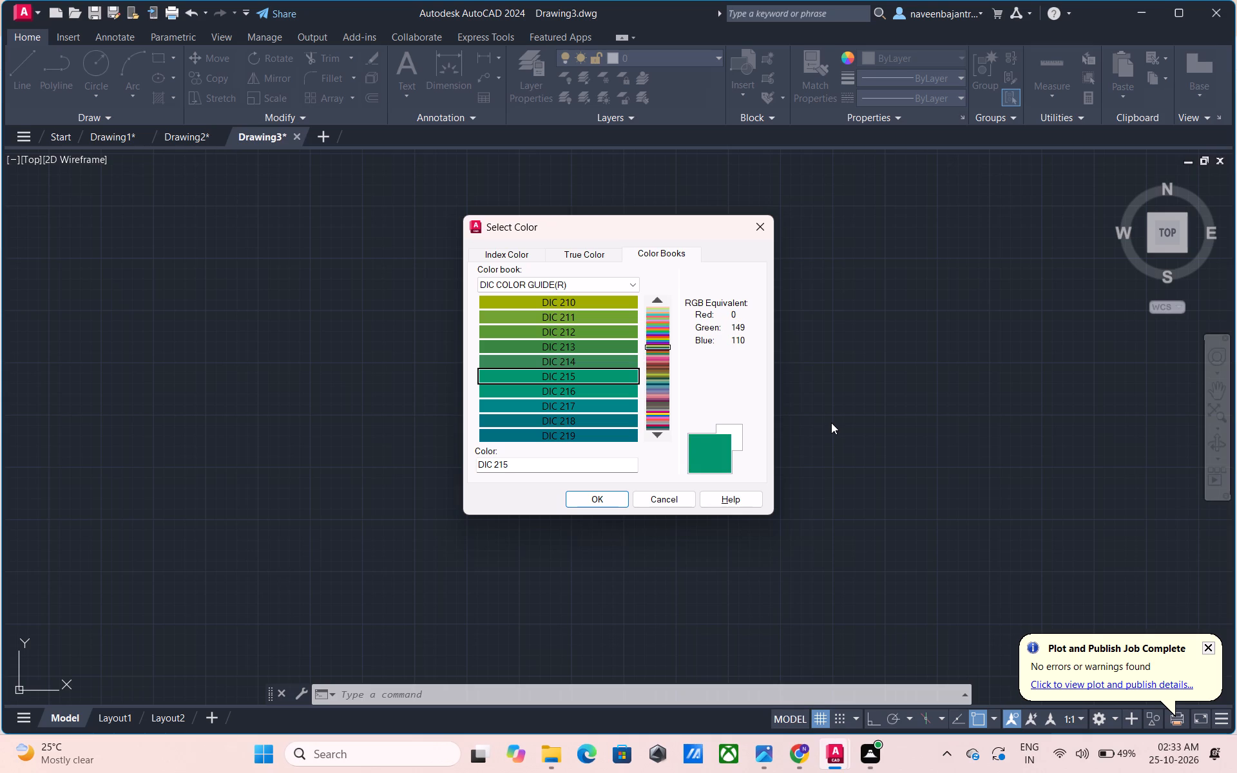
key(Down)
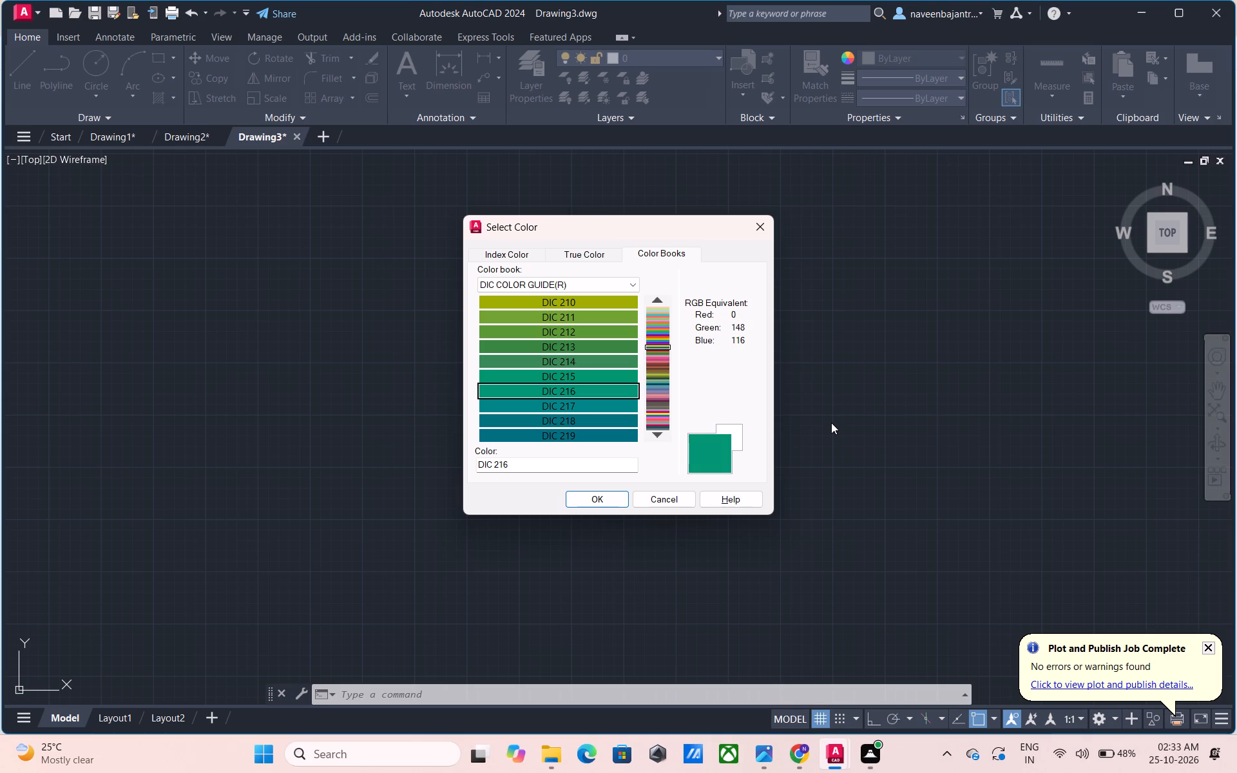
key(Down)
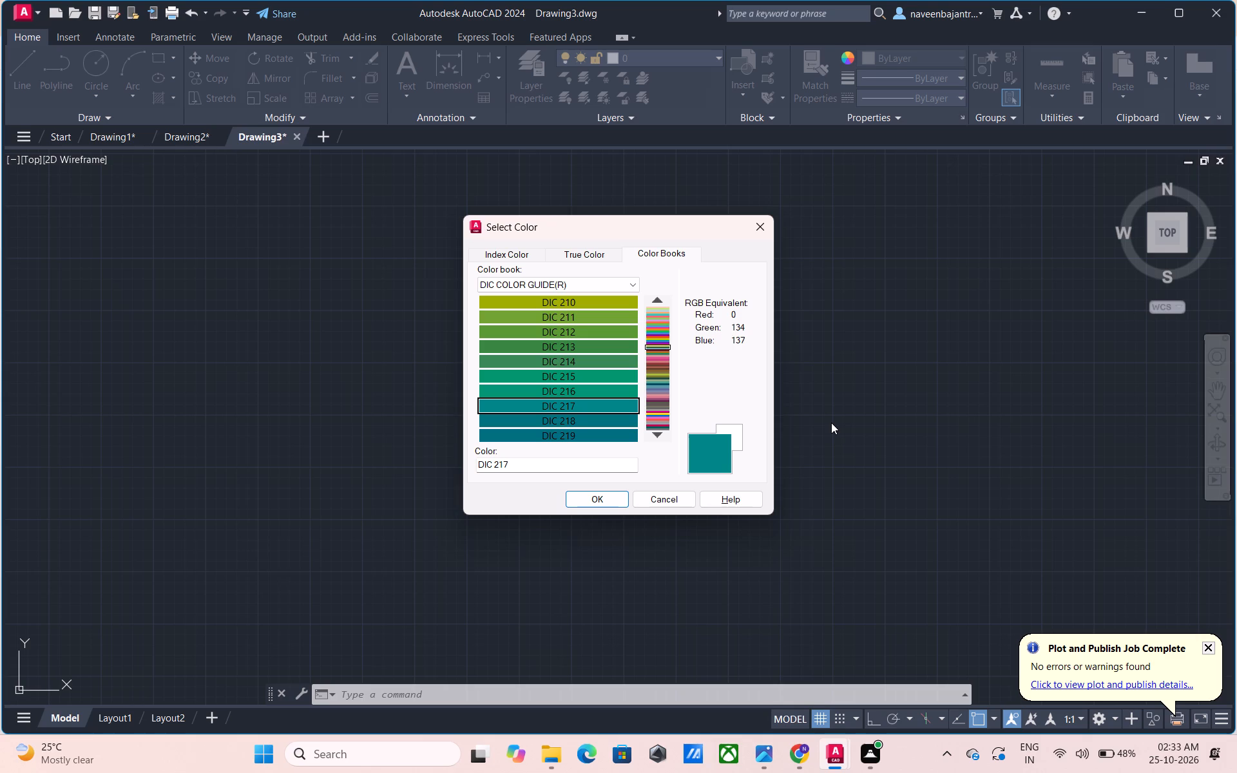
key(Down)
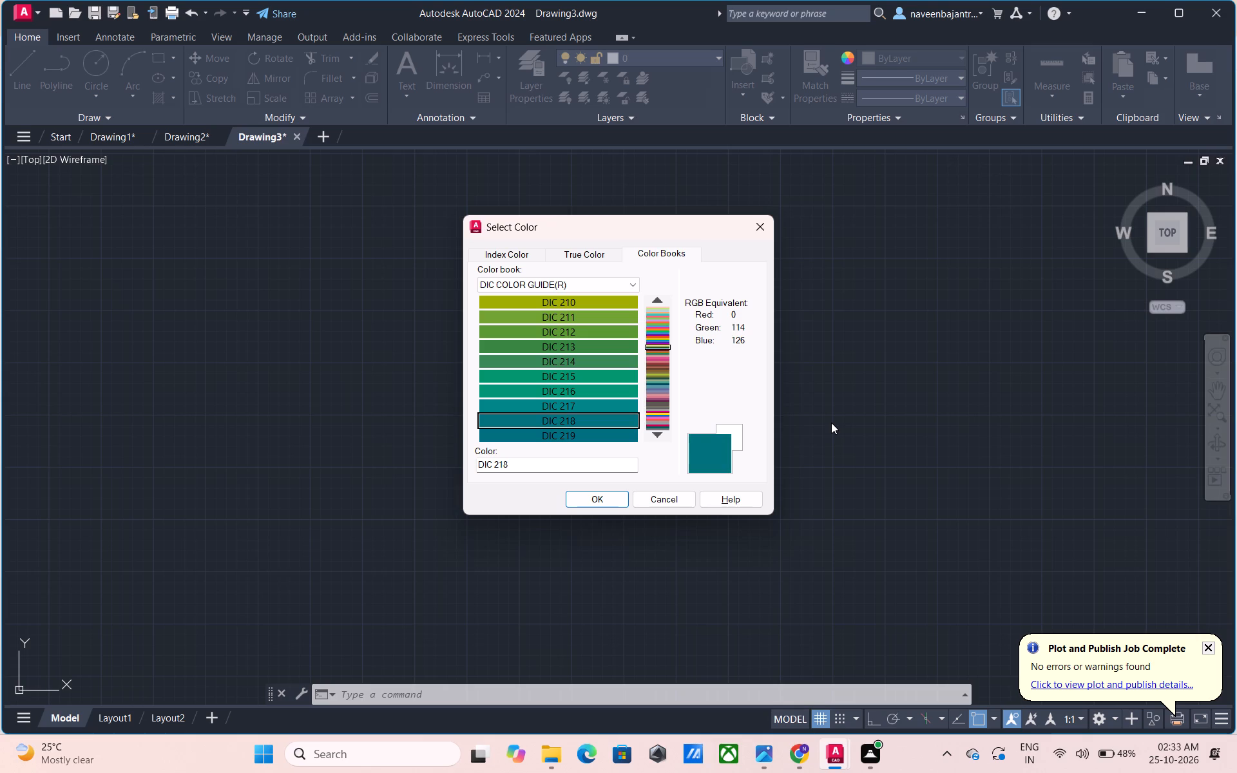
key(Down)
Preview the DIC COLOR GUIDE(R) colours one by one from the dark blue DIC 220 through the violets to the purple DIC 229.
key(Down)
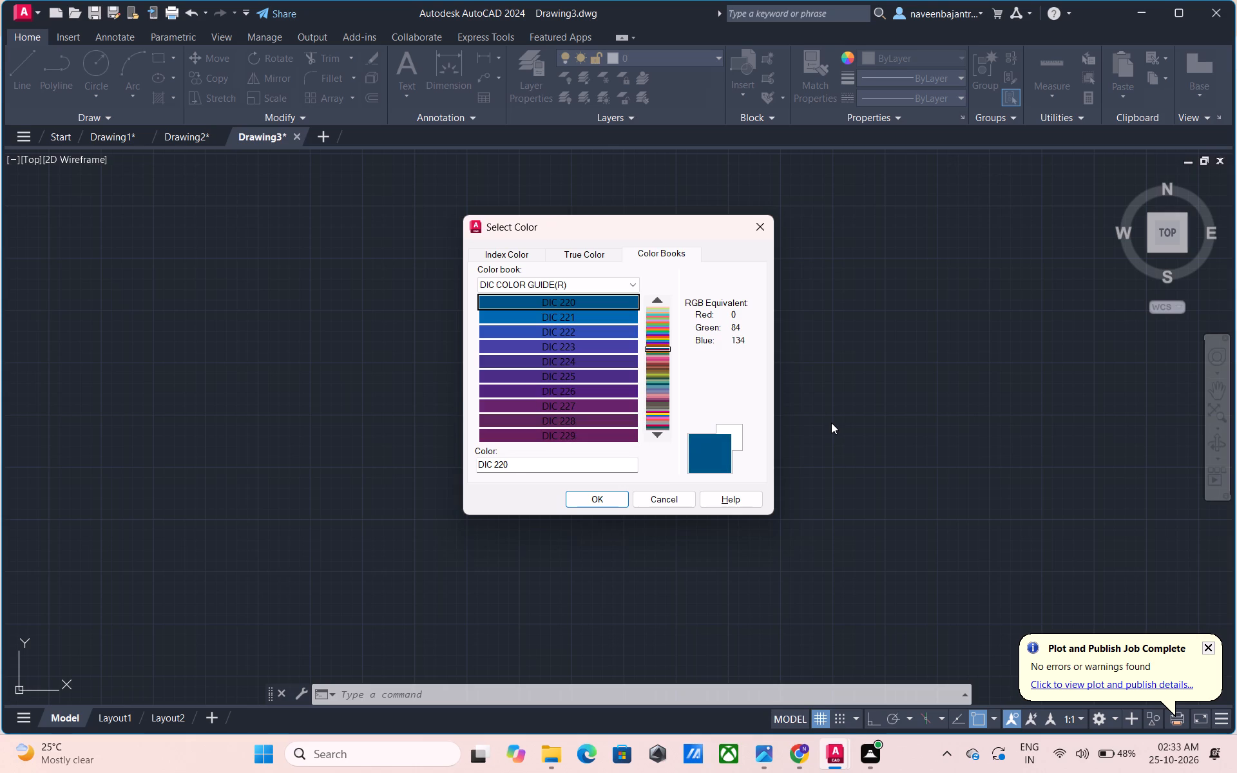
key(Down)
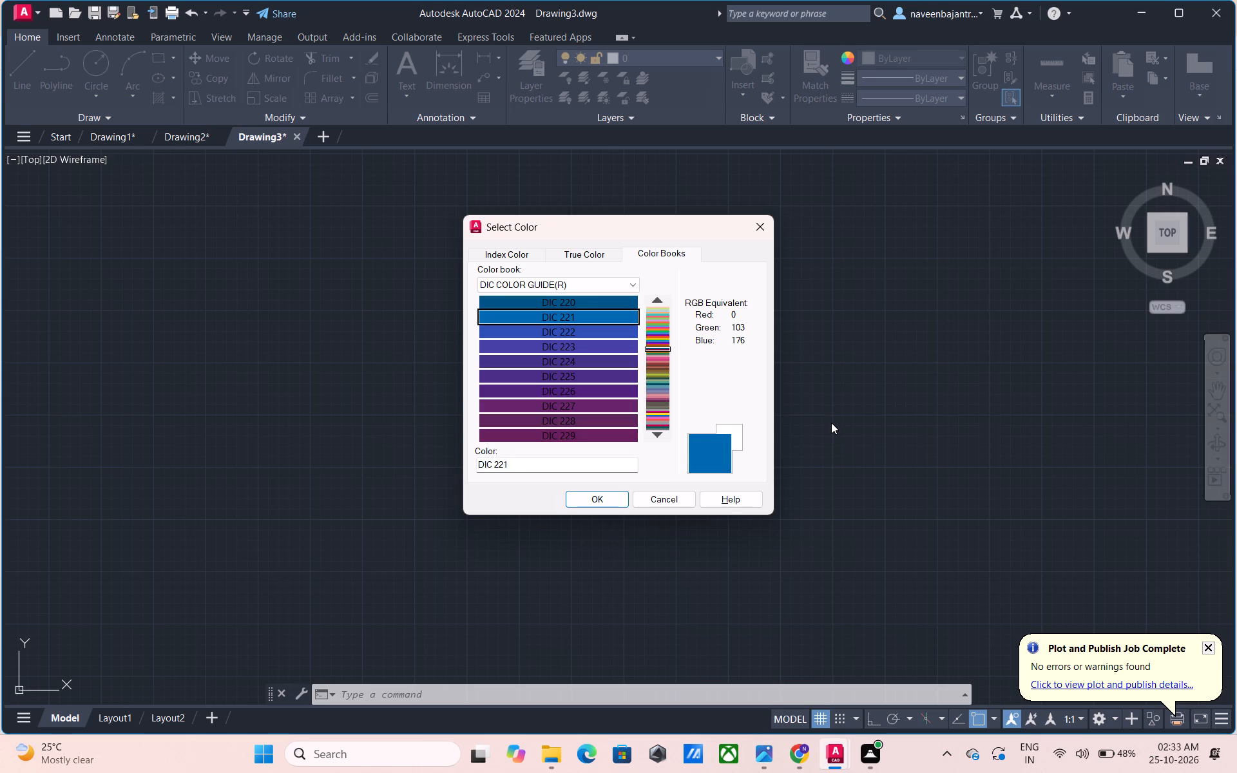
key(Down)
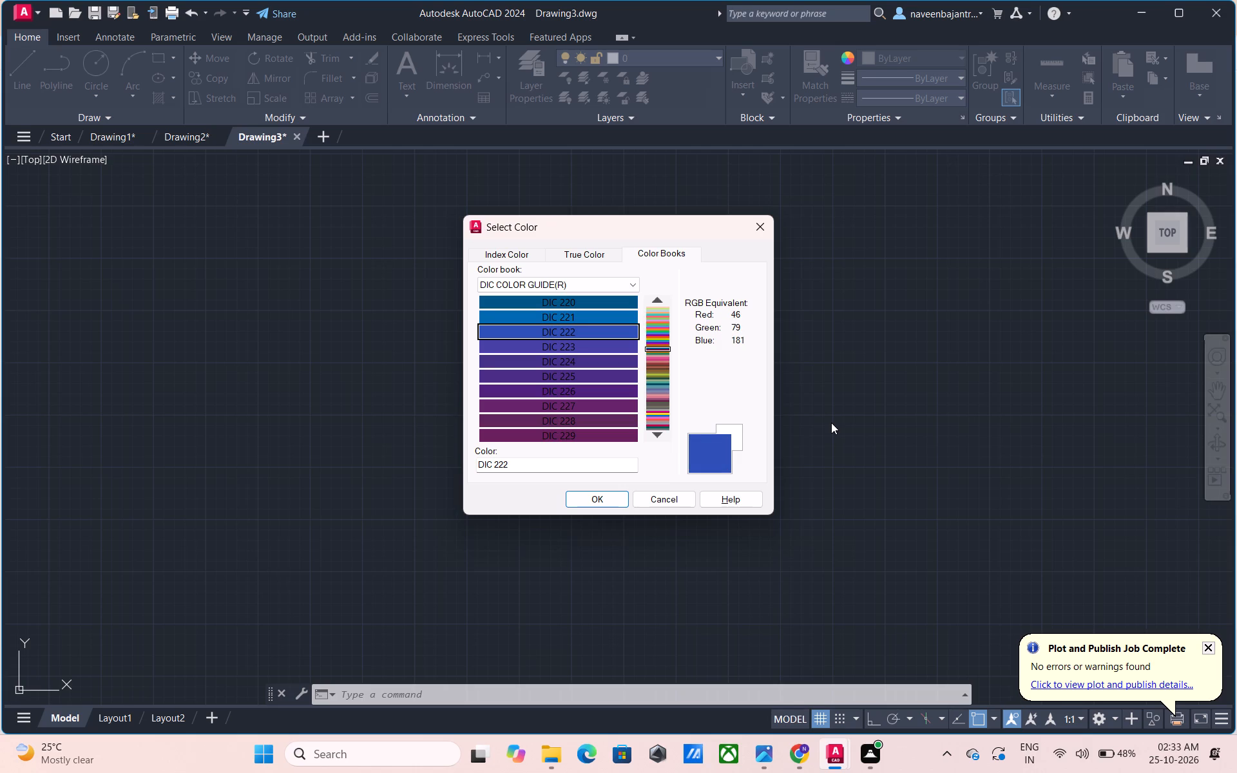
key(Down)
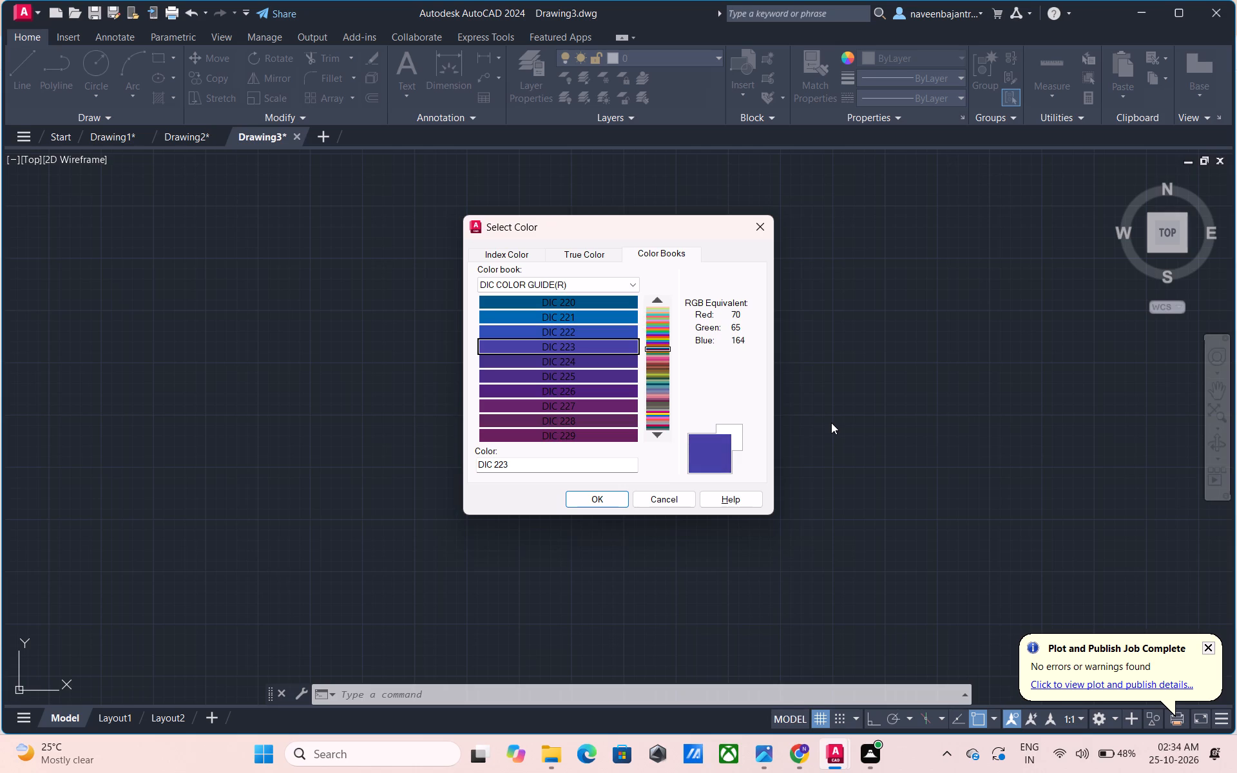
key(Down)
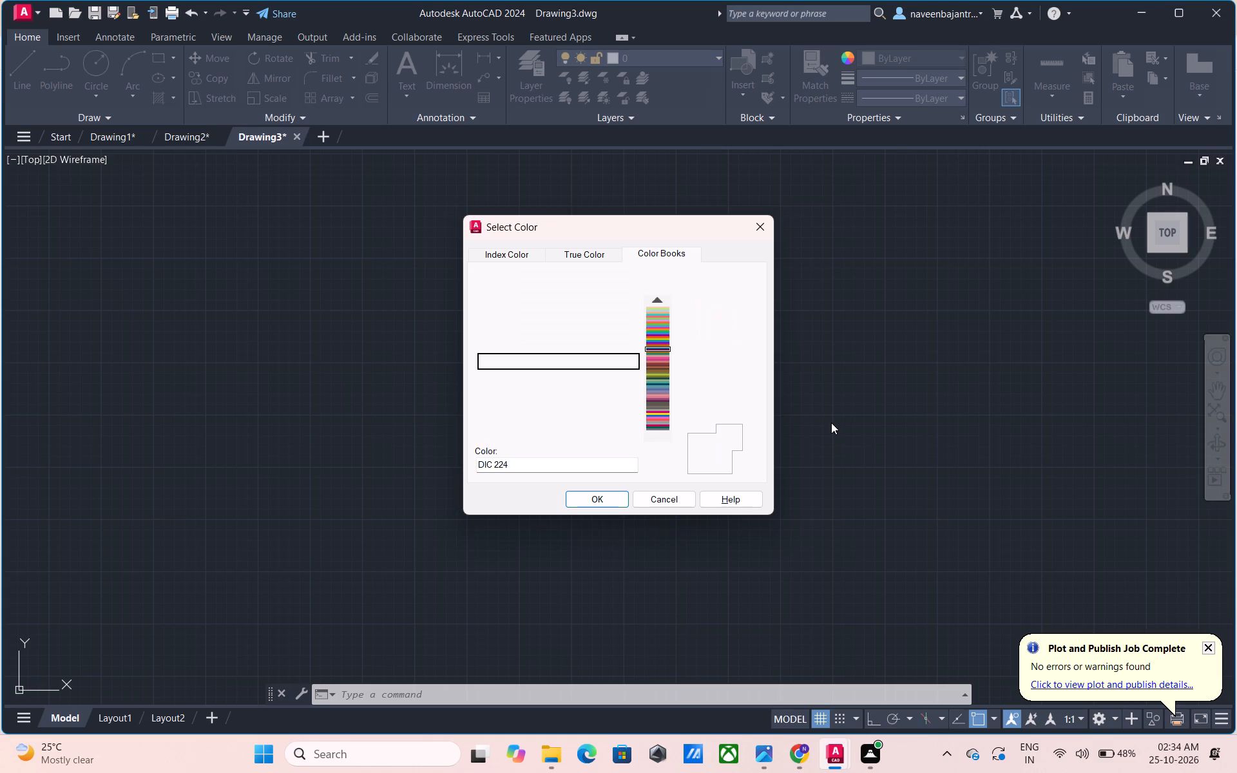
key(Down)
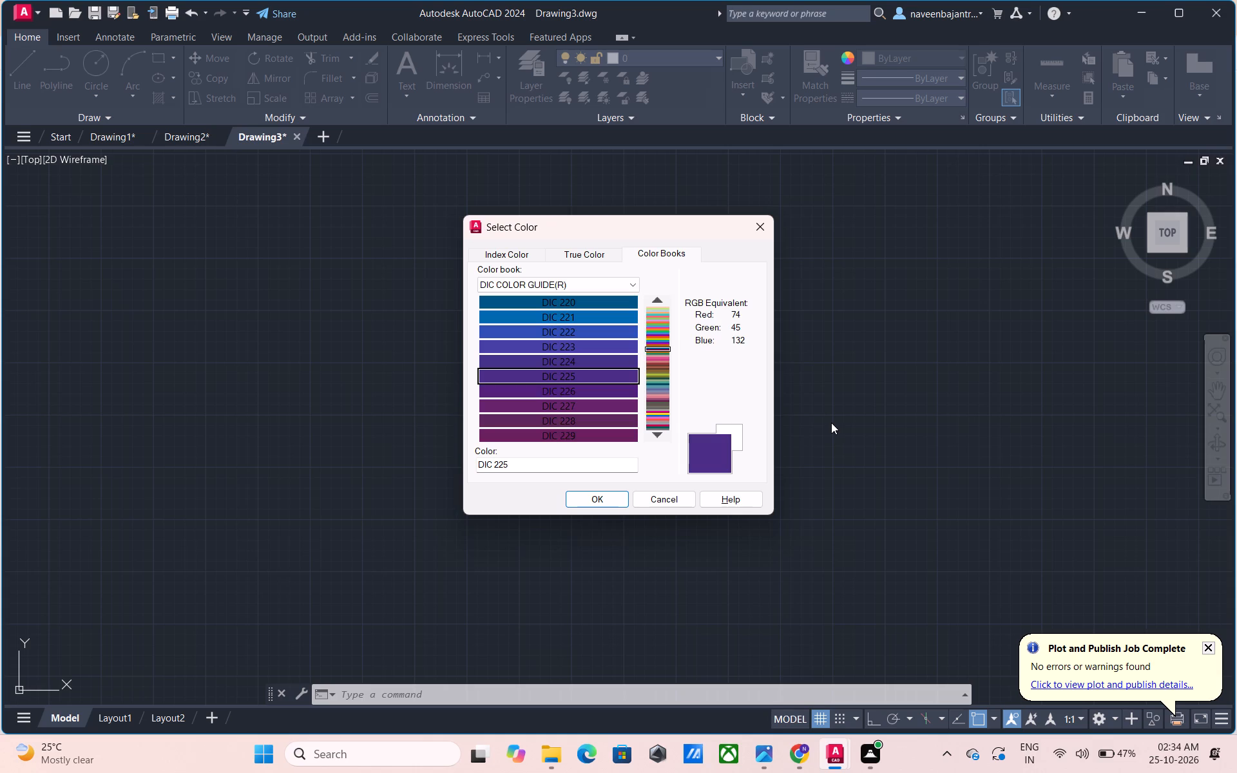
key(Down)
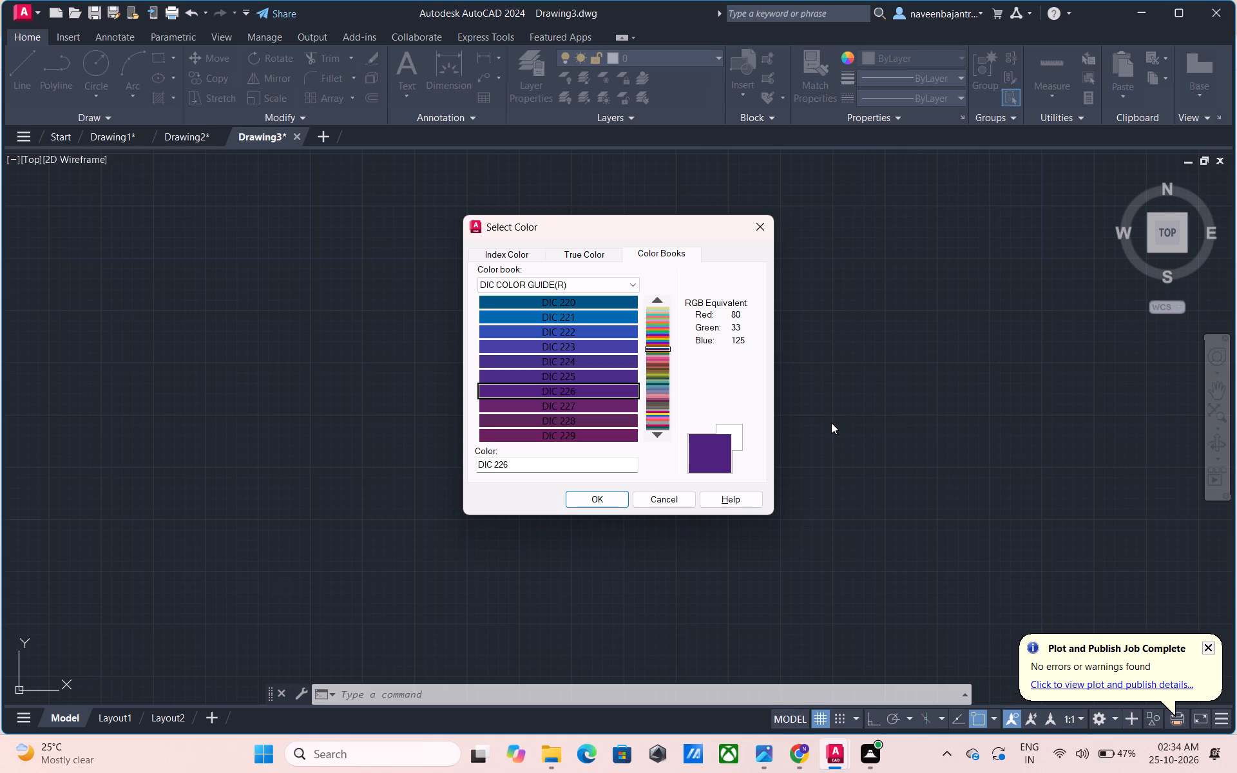
key(Down)
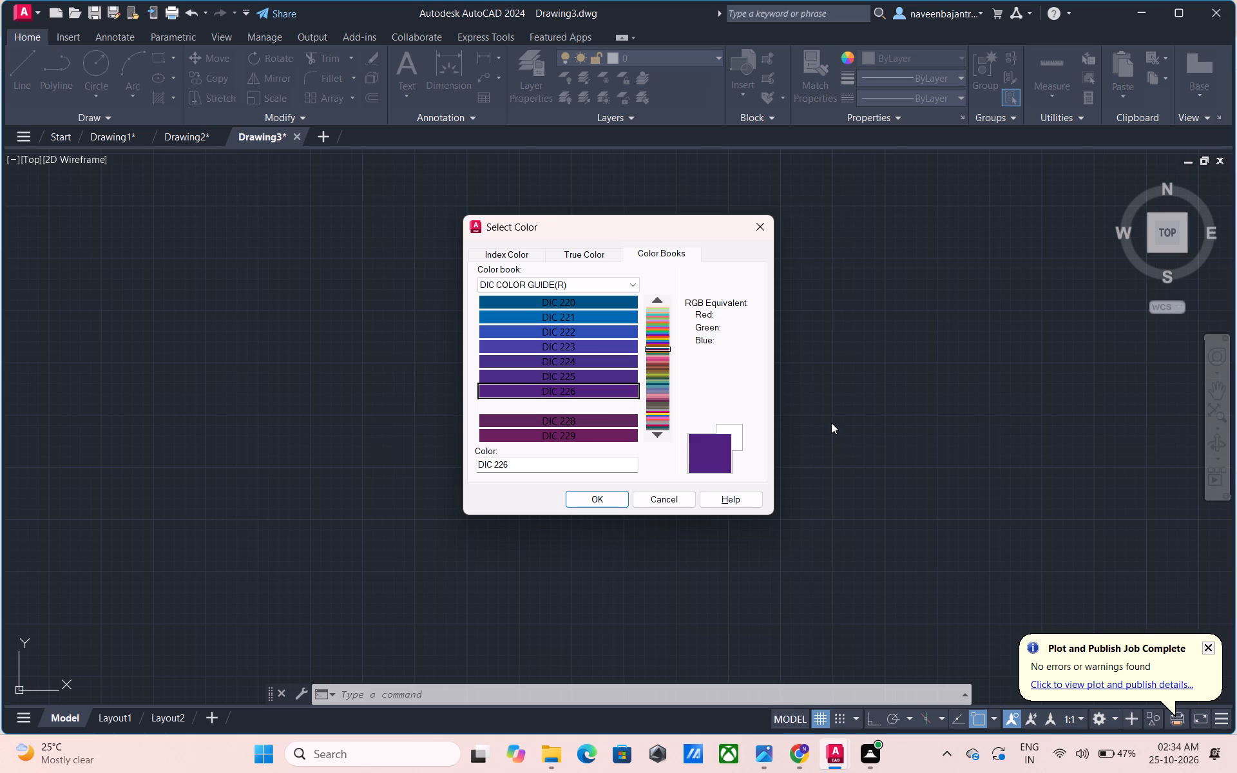
key(Down)
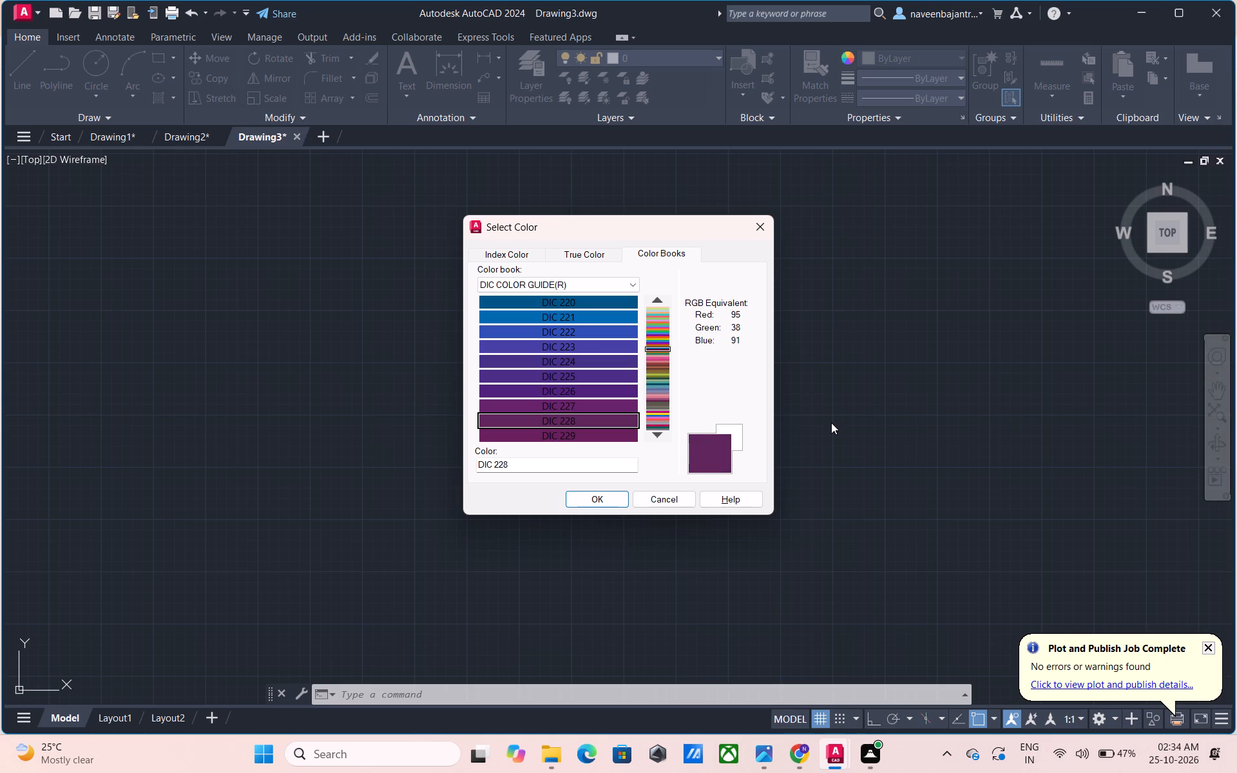
key(Down)
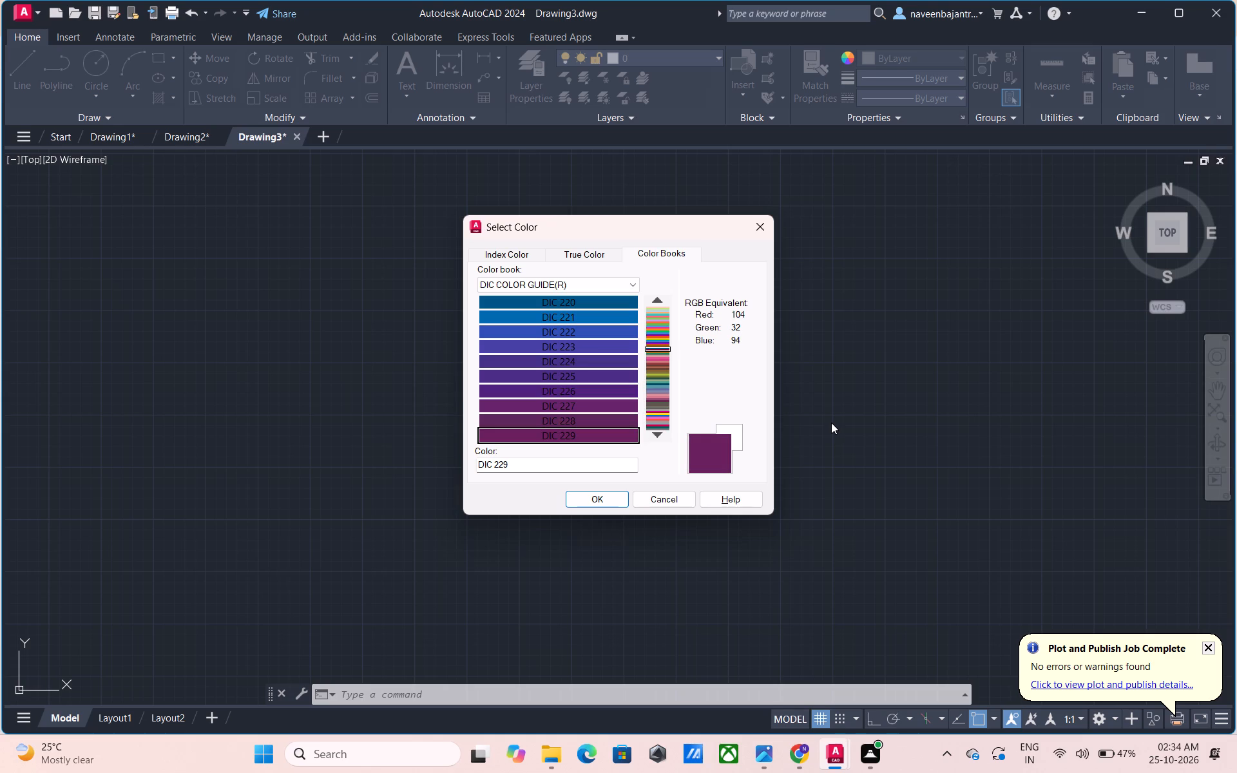
Preview the DIC COLOR GUIDE(R) colours one by one from the dark crimson DIC 230 through the reds to the orange-brown DIC 239.
key(Down)
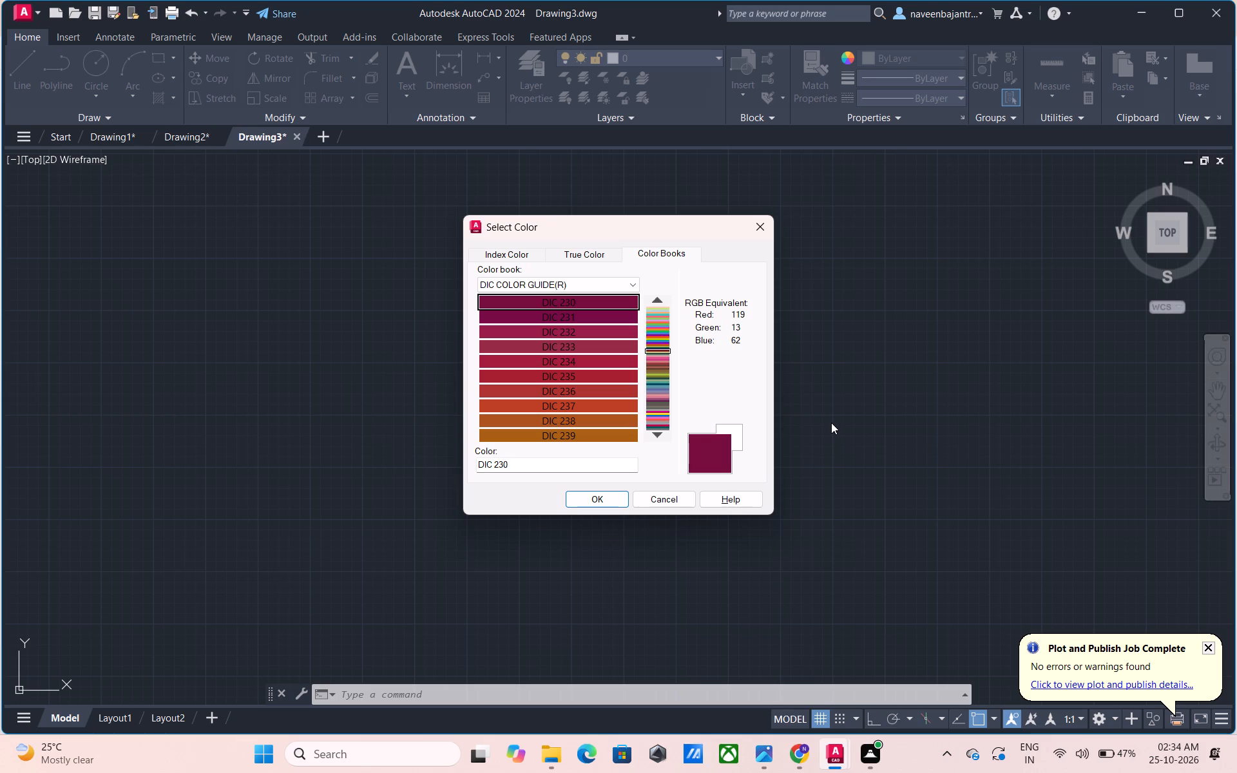
key(Down)
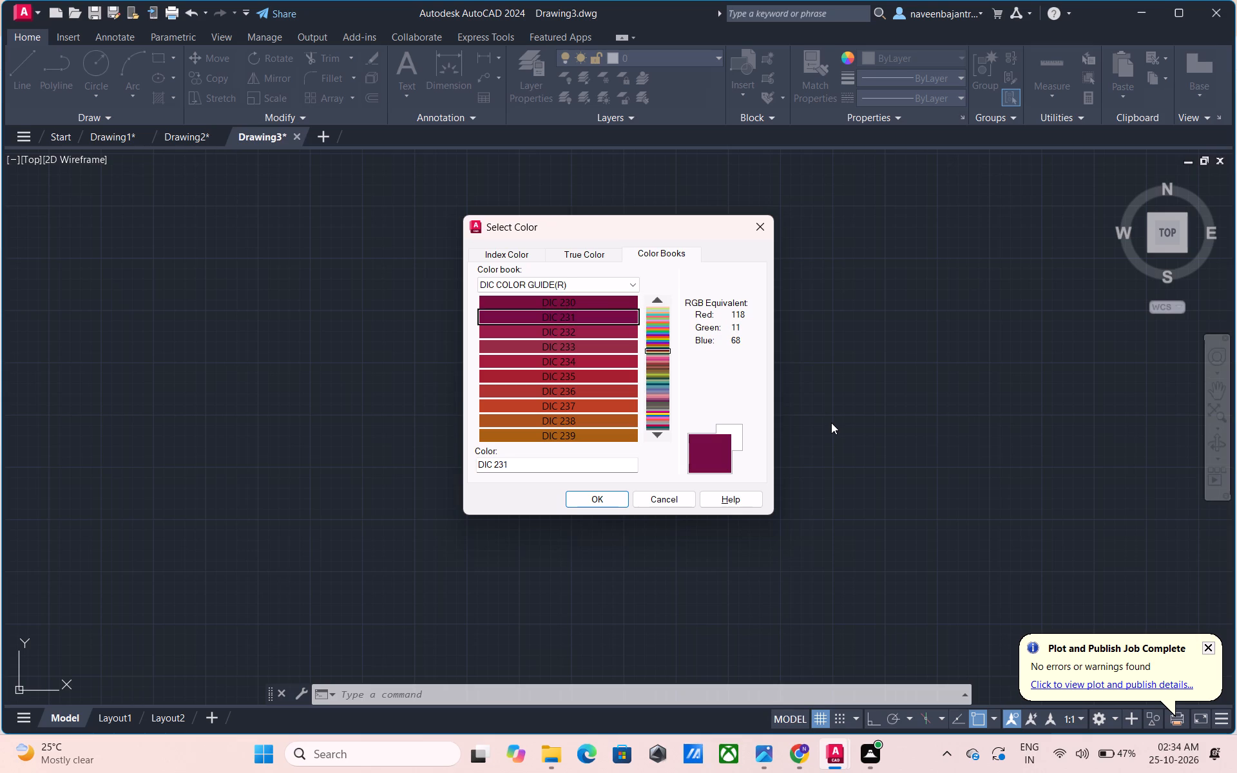
key(Down)
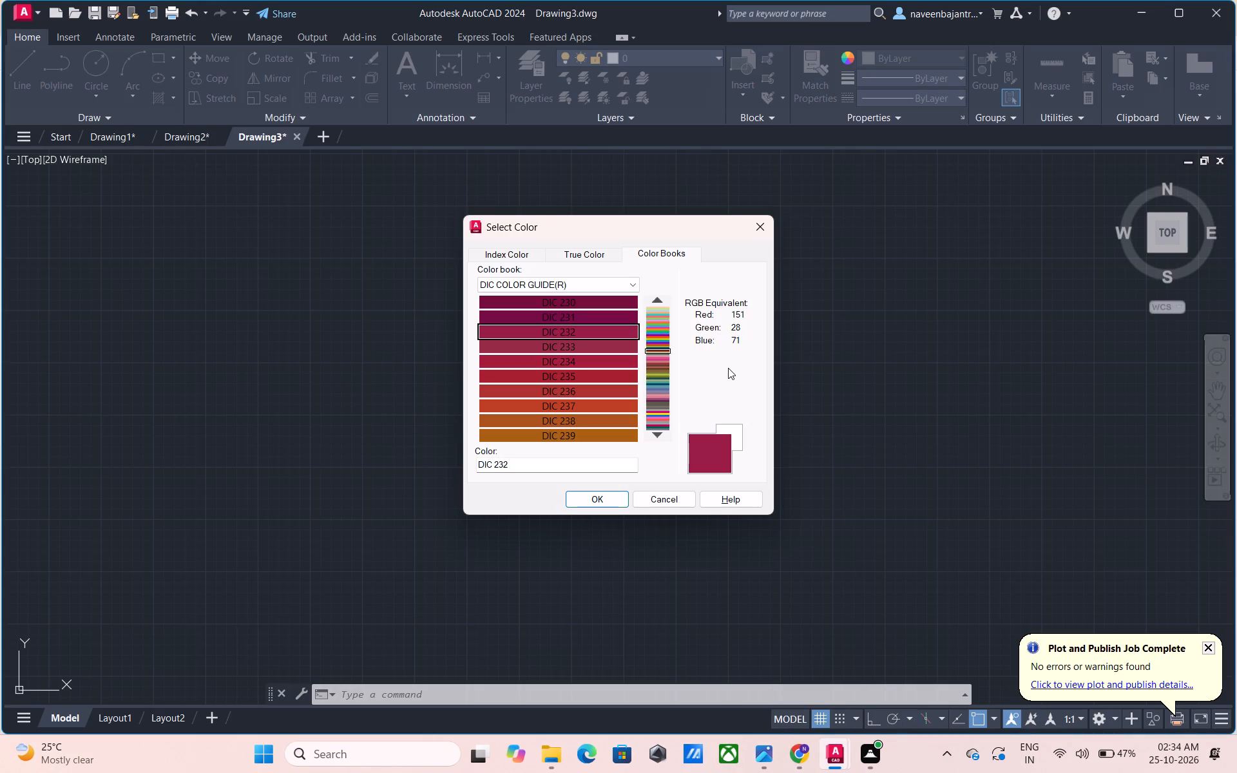
key(Down)
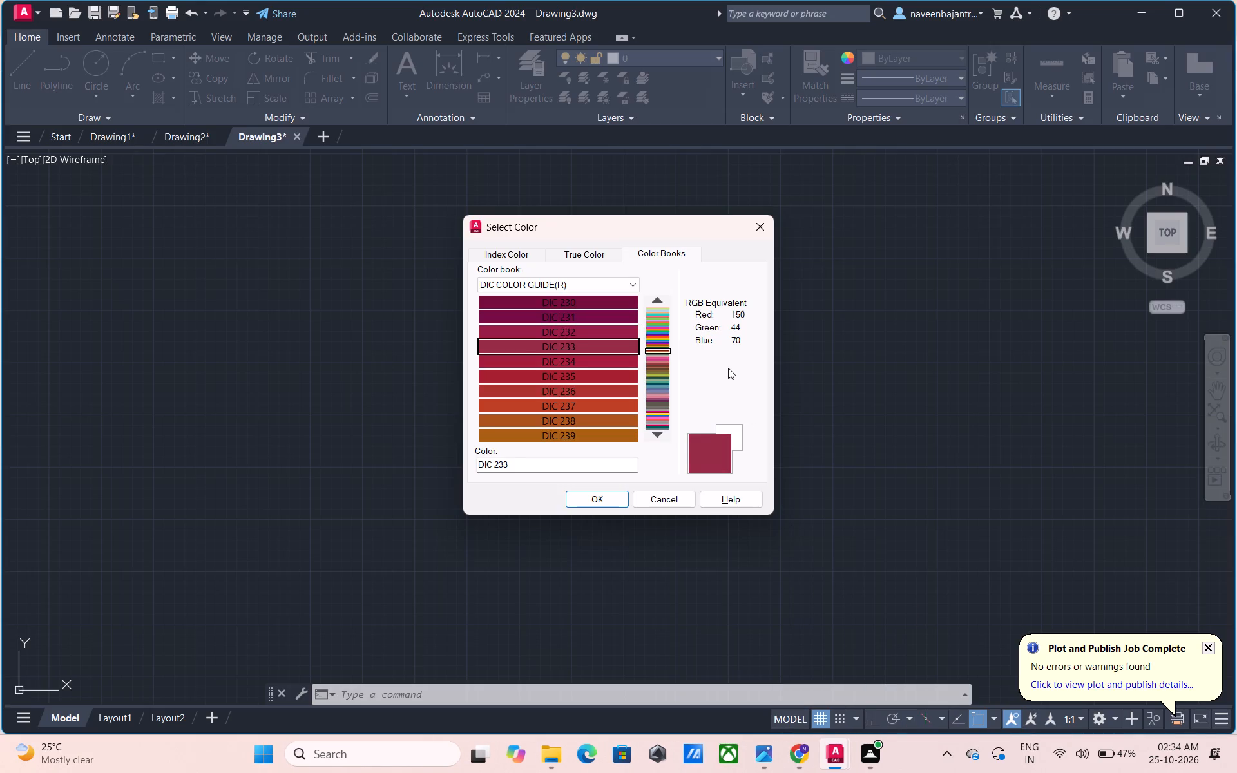
key(Down)
key(Down)
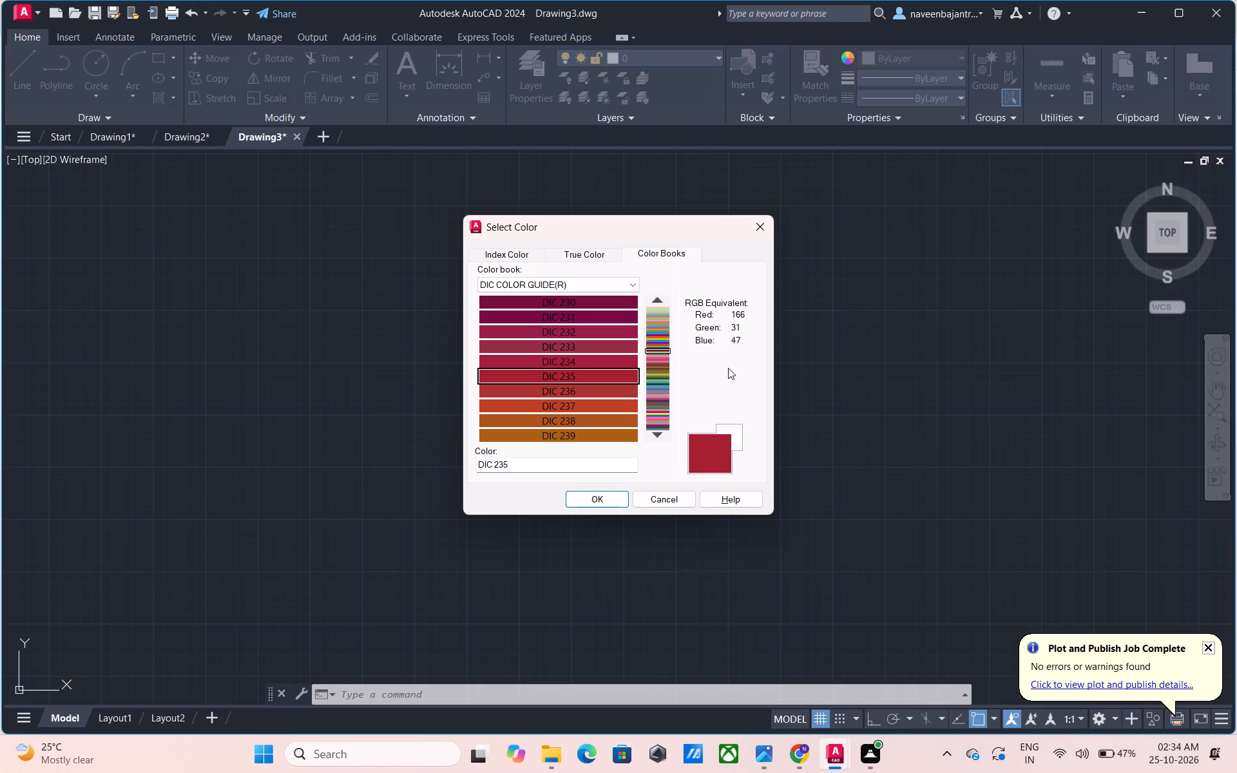
key(Down)
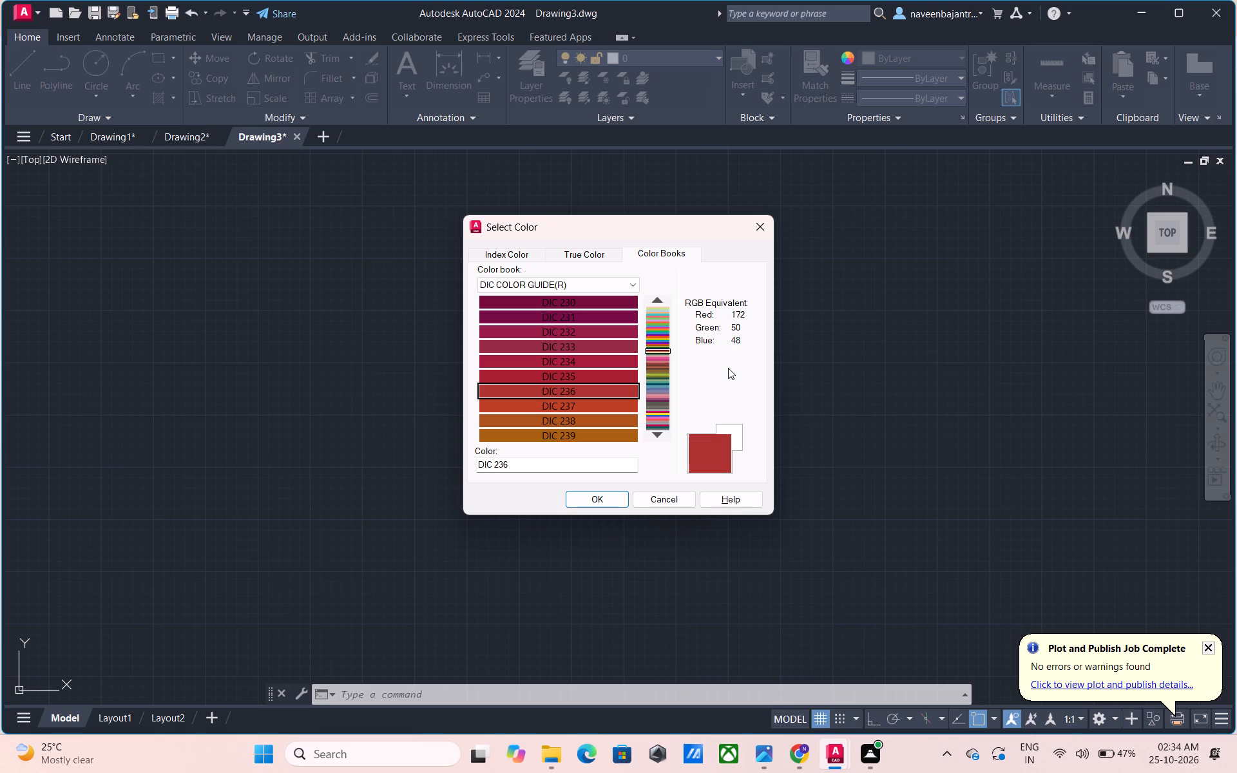
key(Down)
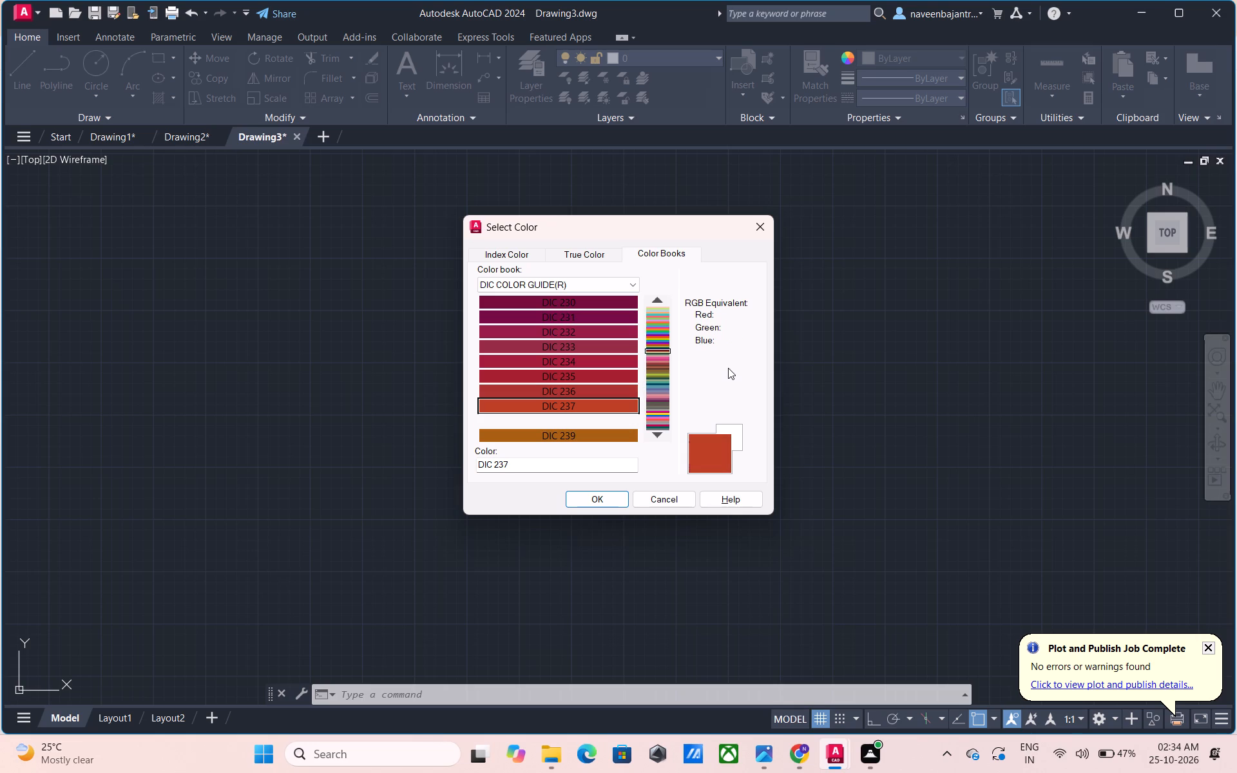
key(Down)
key(Down)
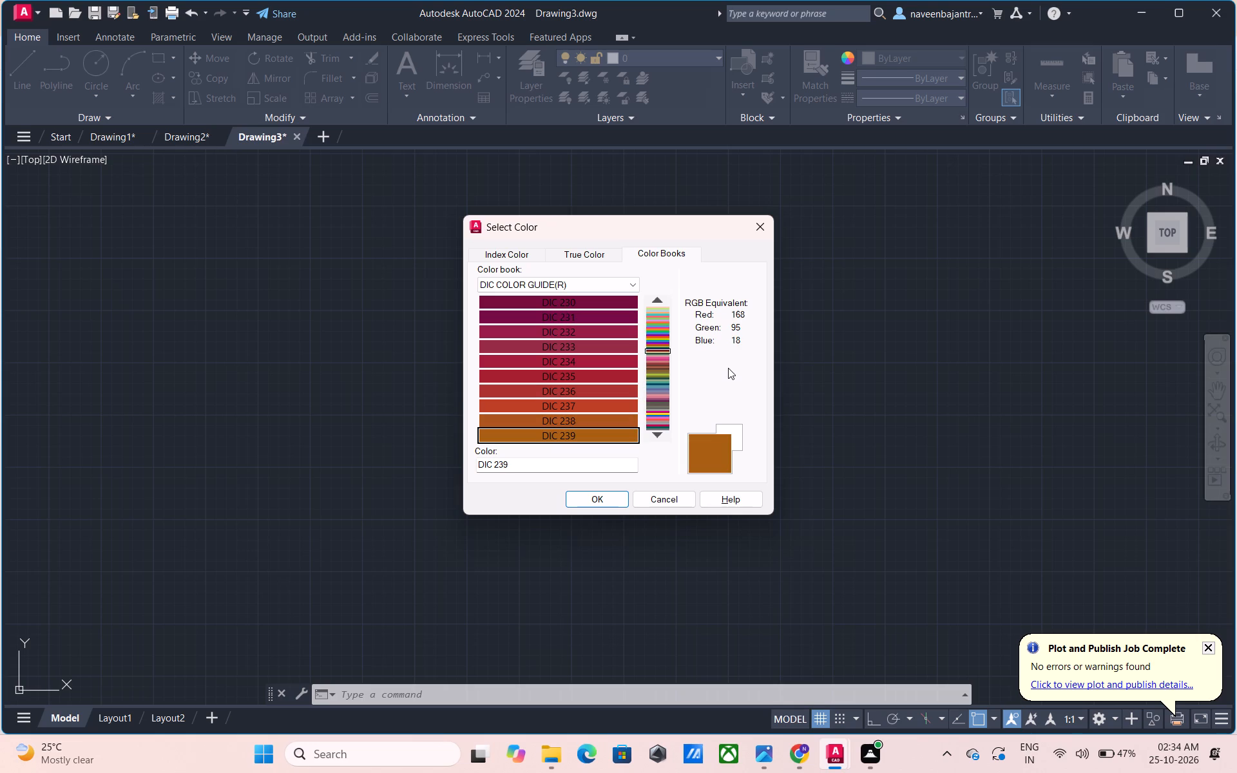
Preview the DIC COLOR GUIDE(R) colours one by one from the ochre DIC 240 through the olives to the green DIC 249.
key(Down)
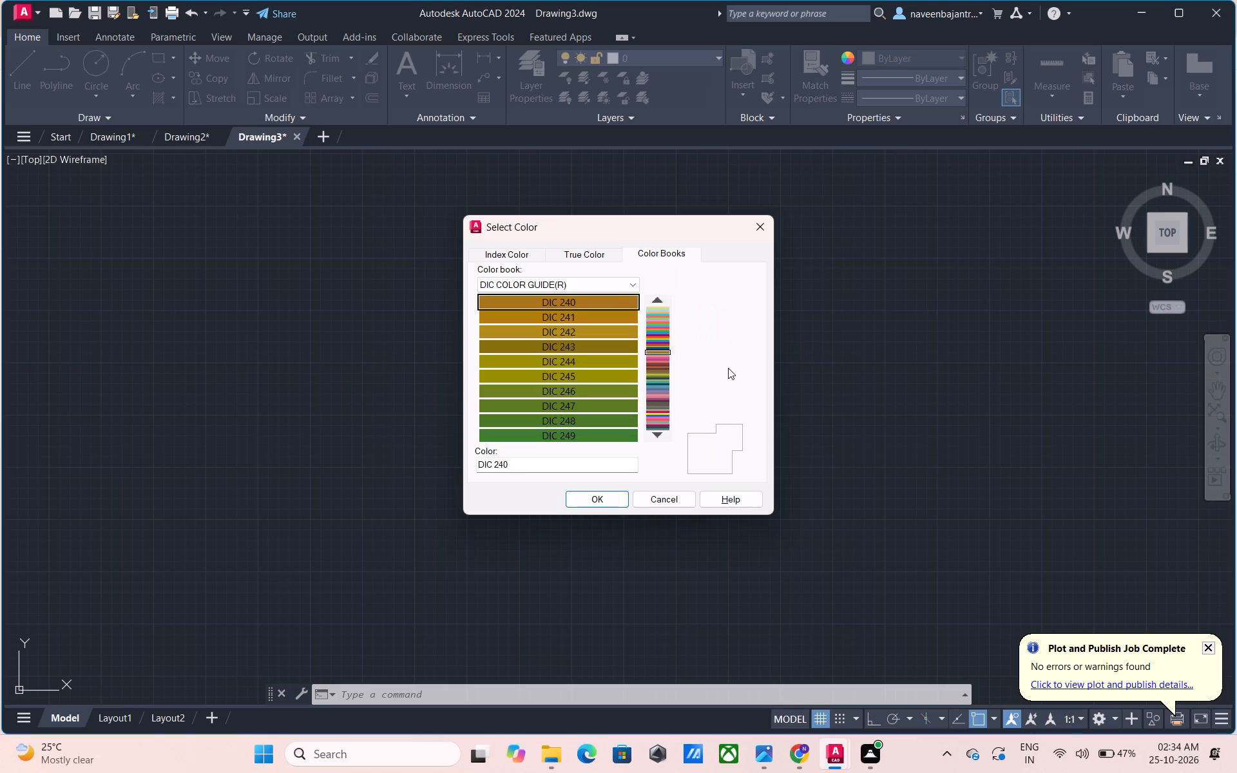
key(Down)
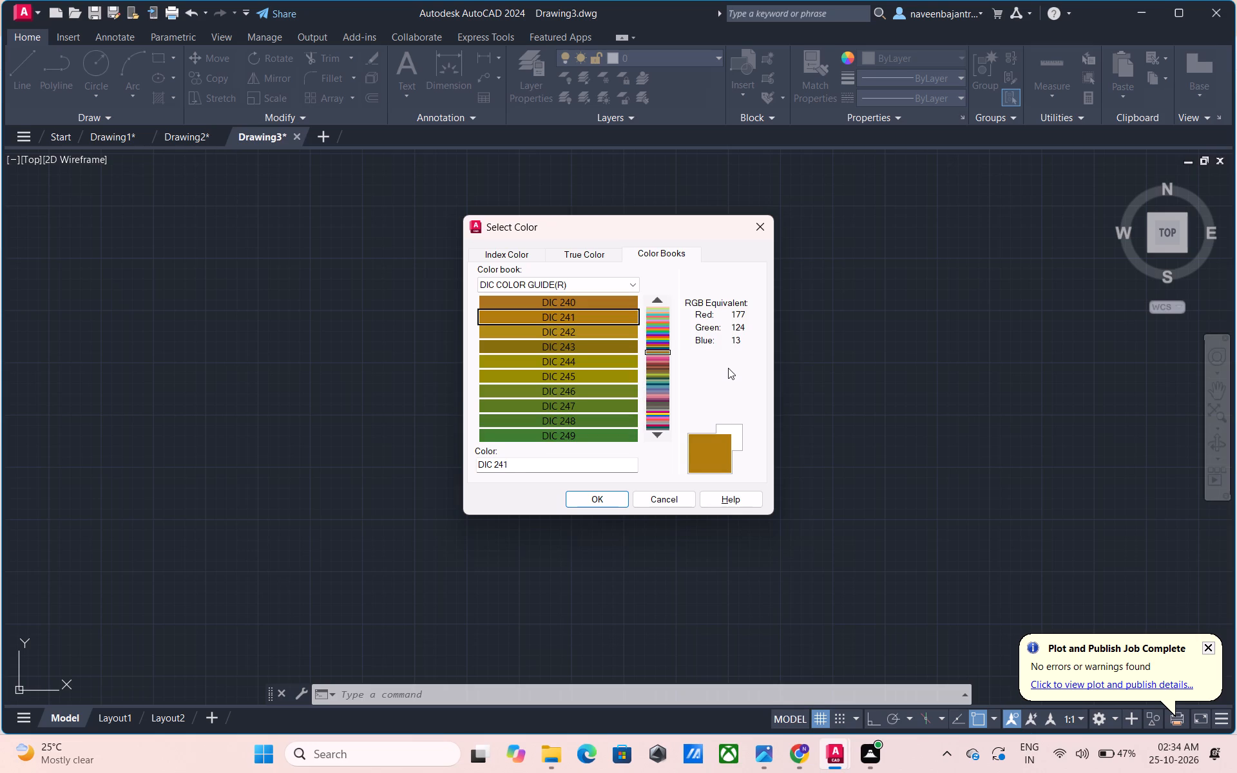
key(Down)
key(Down)
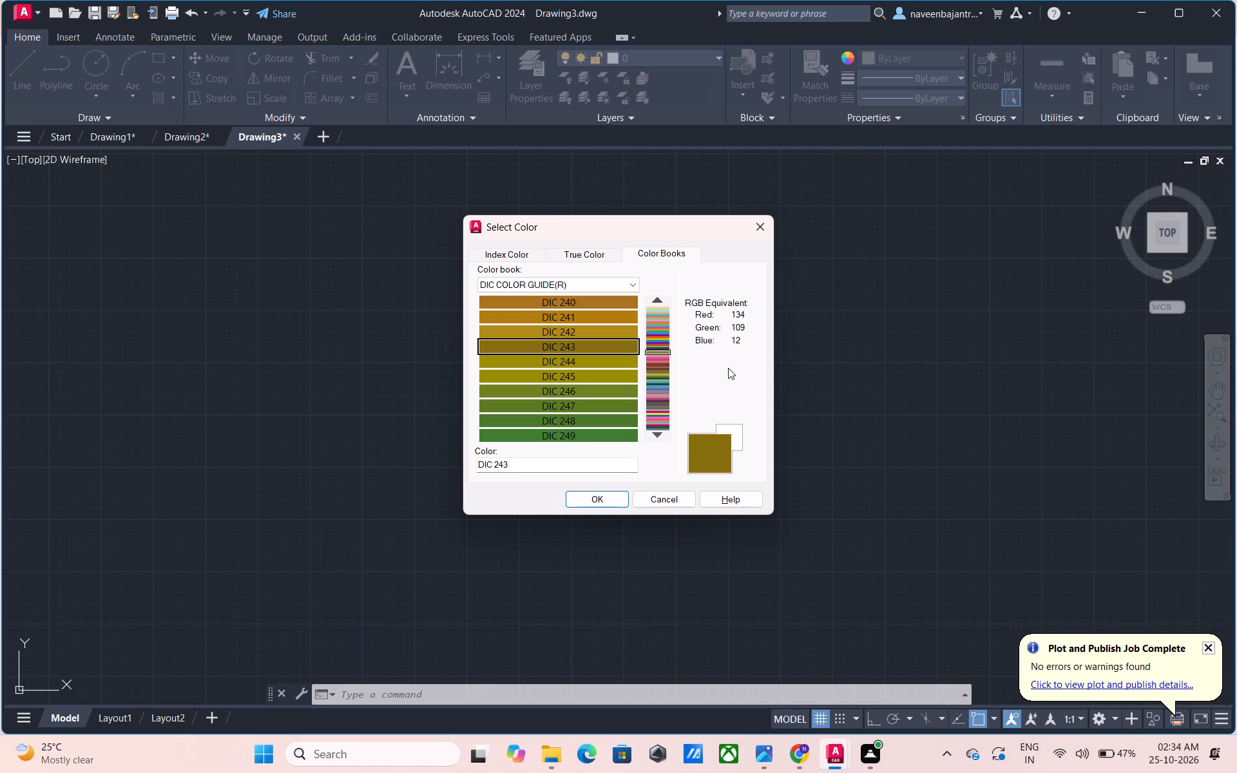
key(Down)
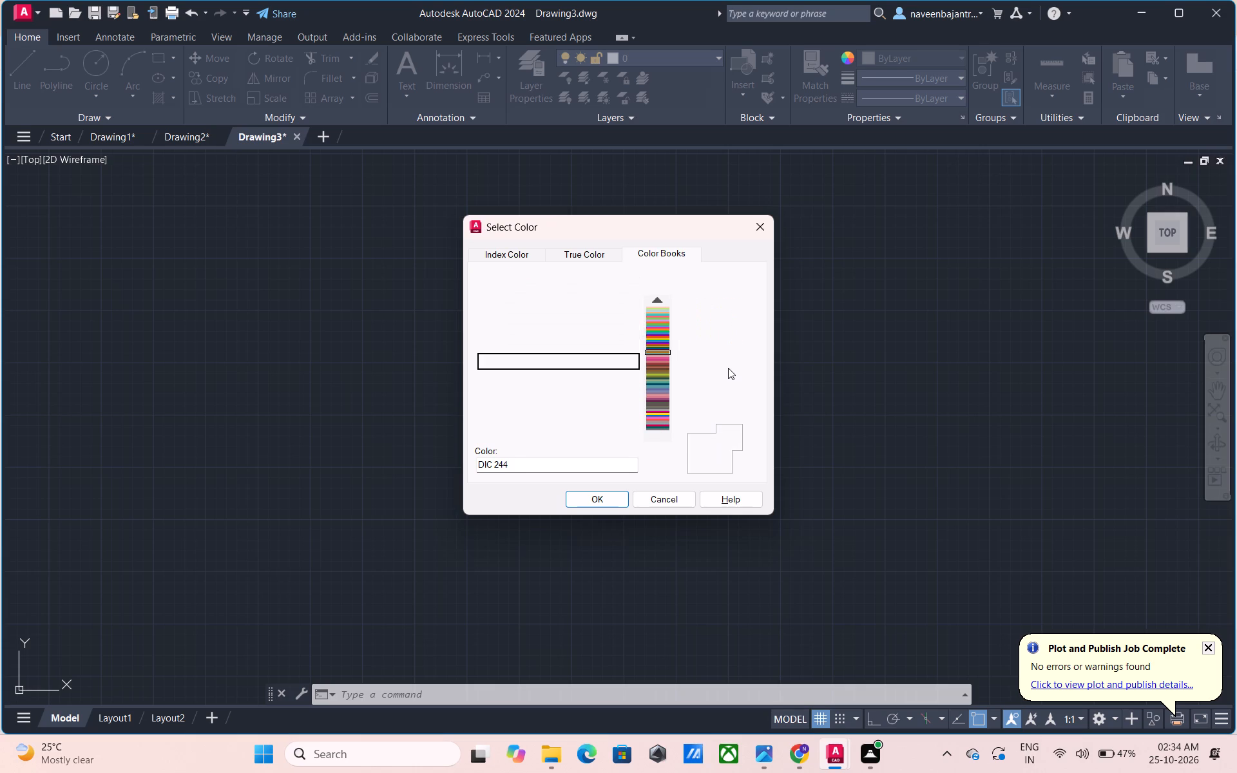
key(Down)
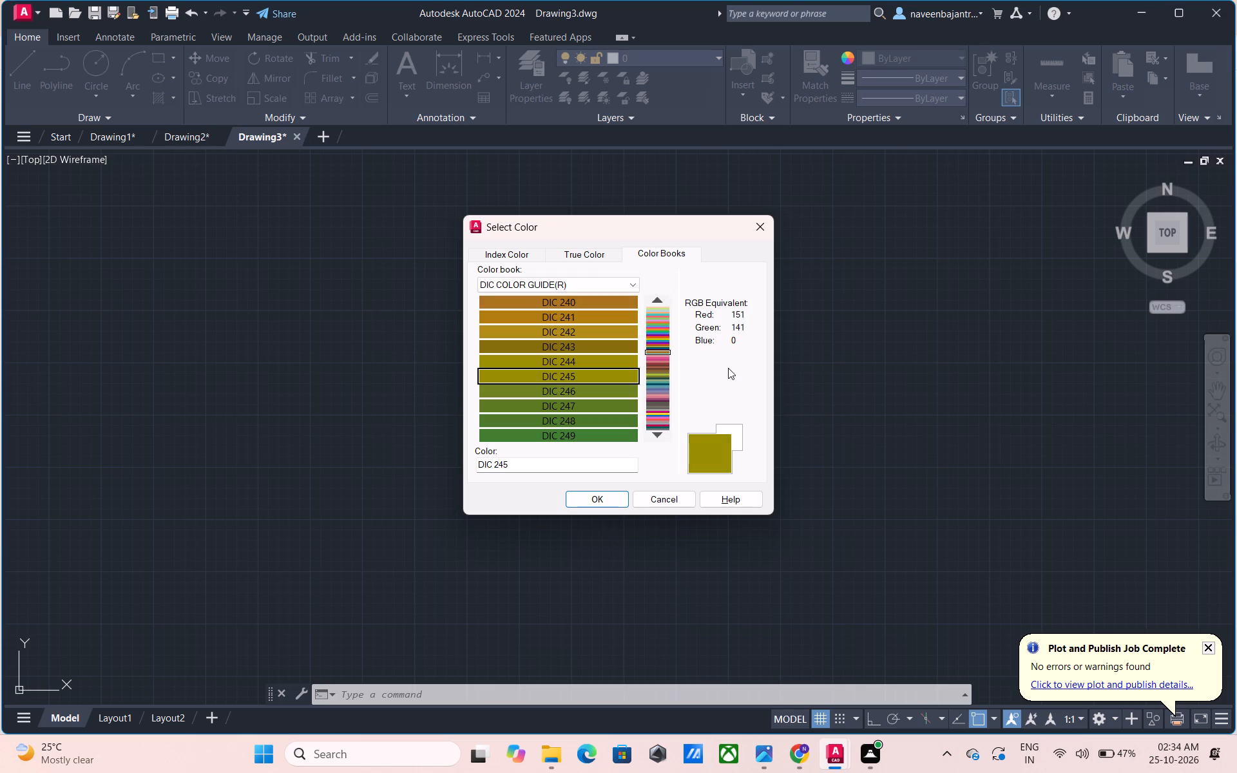
key(Down)
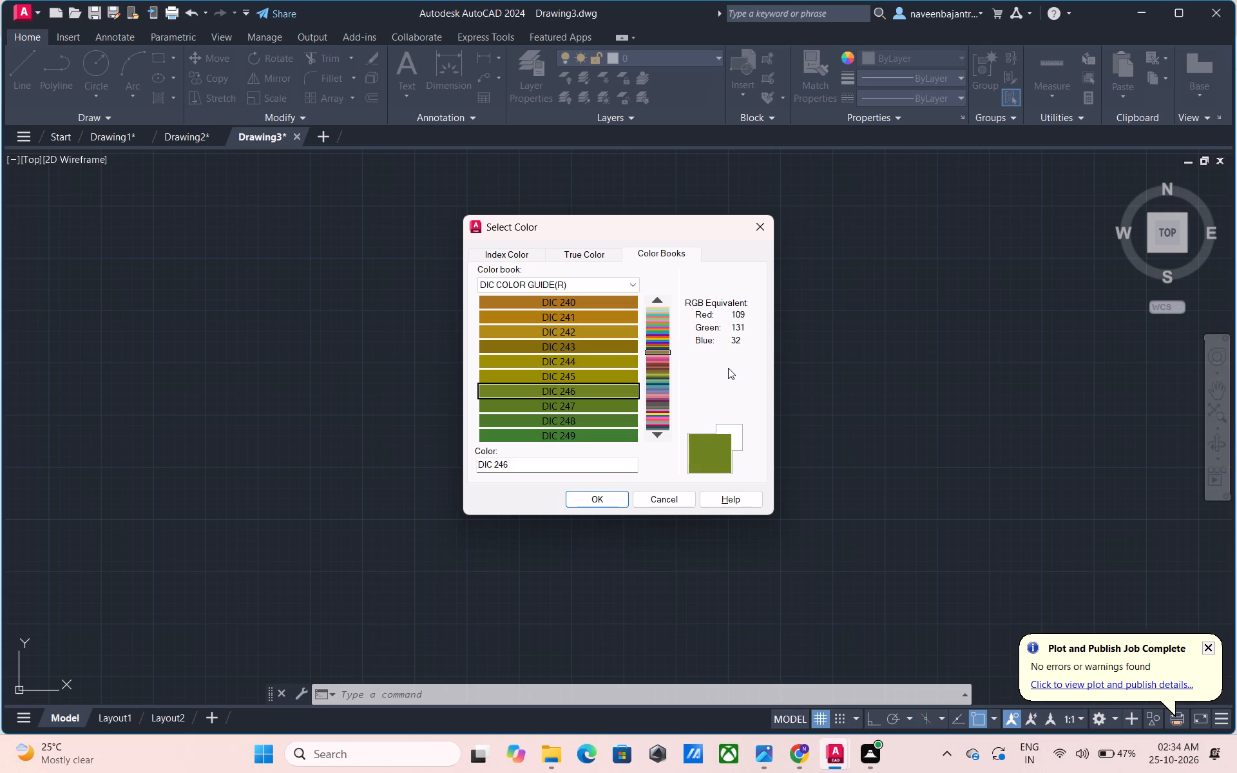
key(Down)
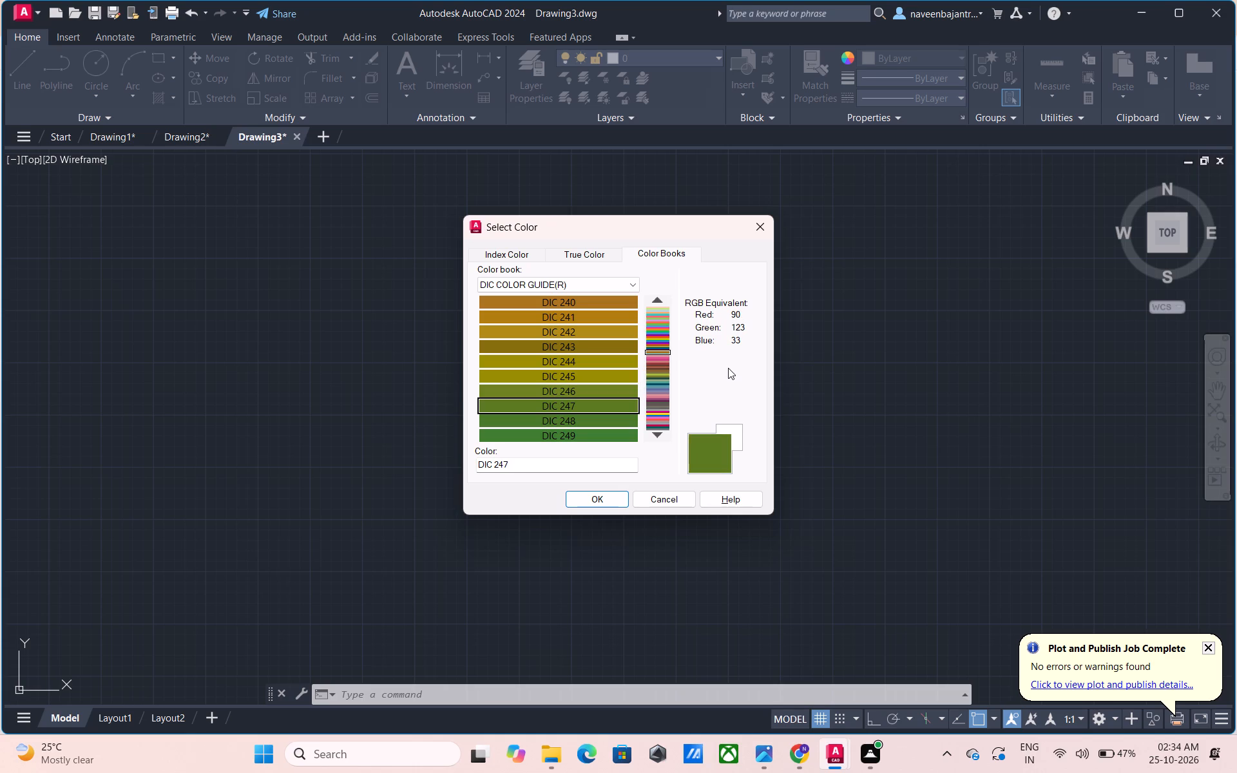
key(Down)
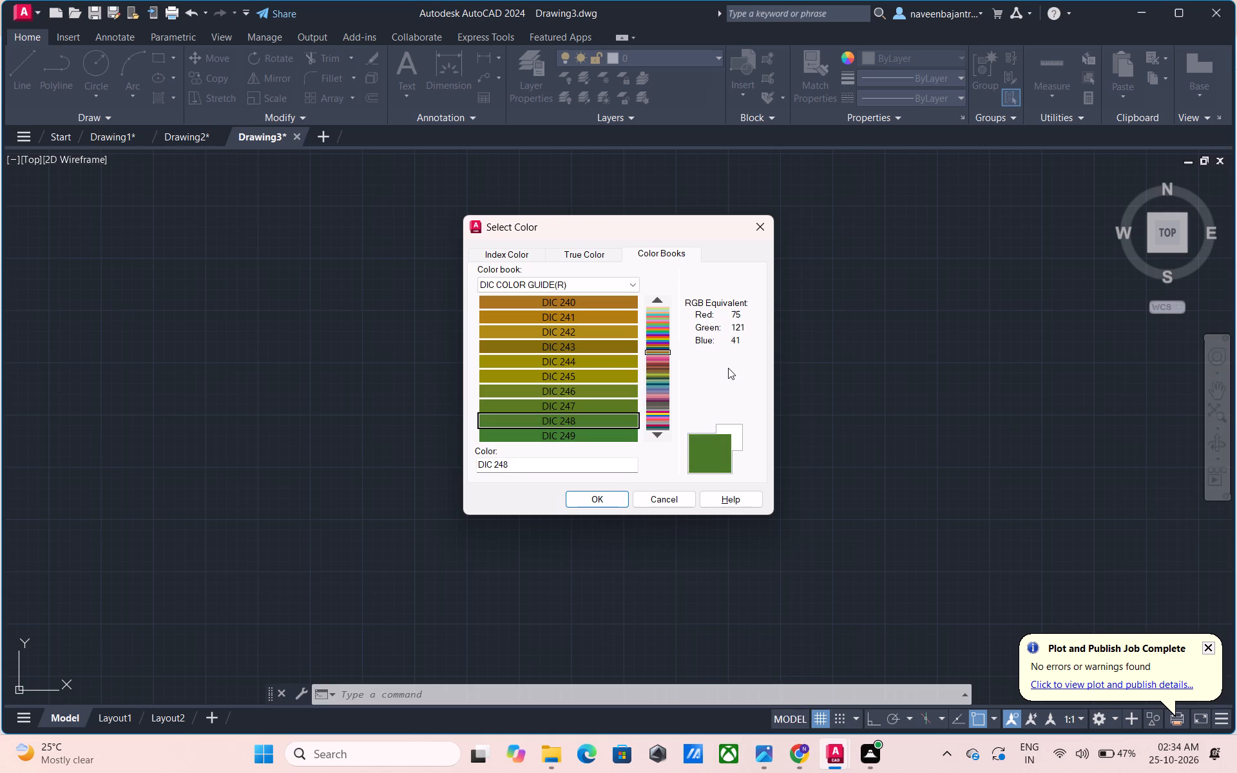
key(Down)
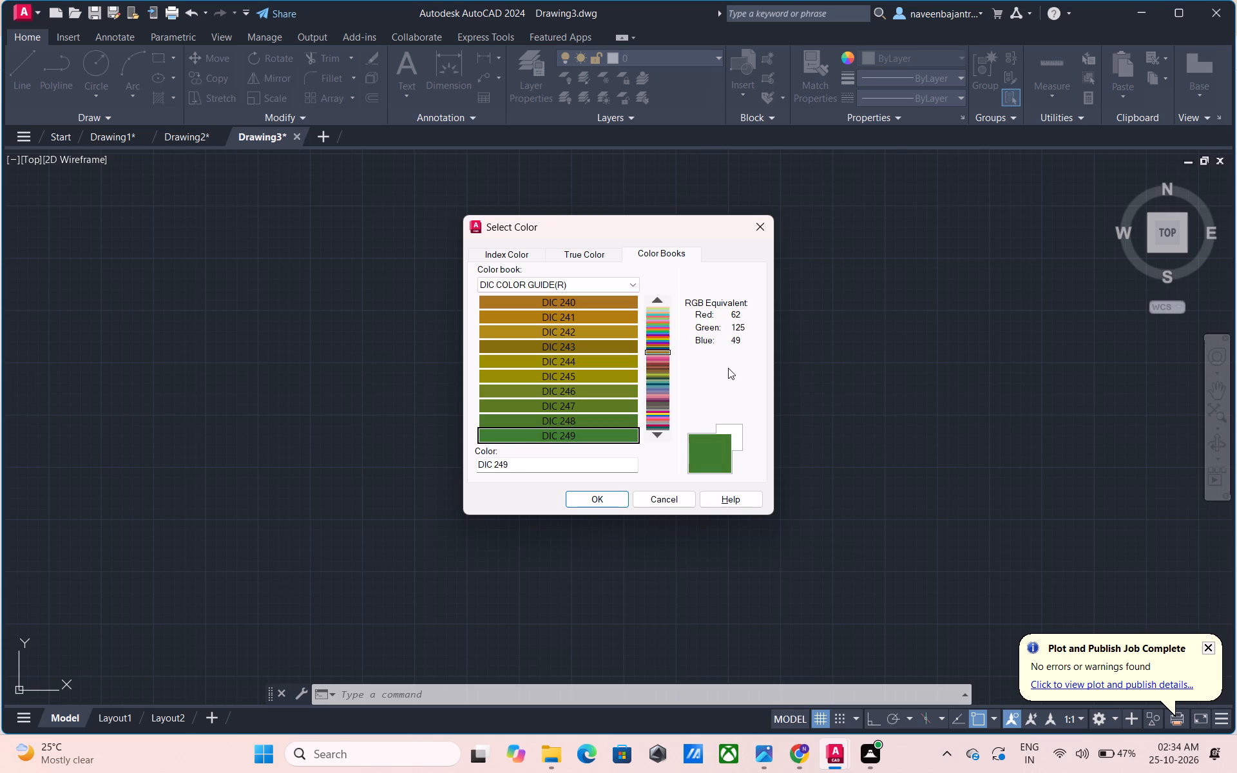
Preview the DIC COLOR GUIDE(R) colours one by one from the green DIC 250 to the teal DIC 253.
key(Down)
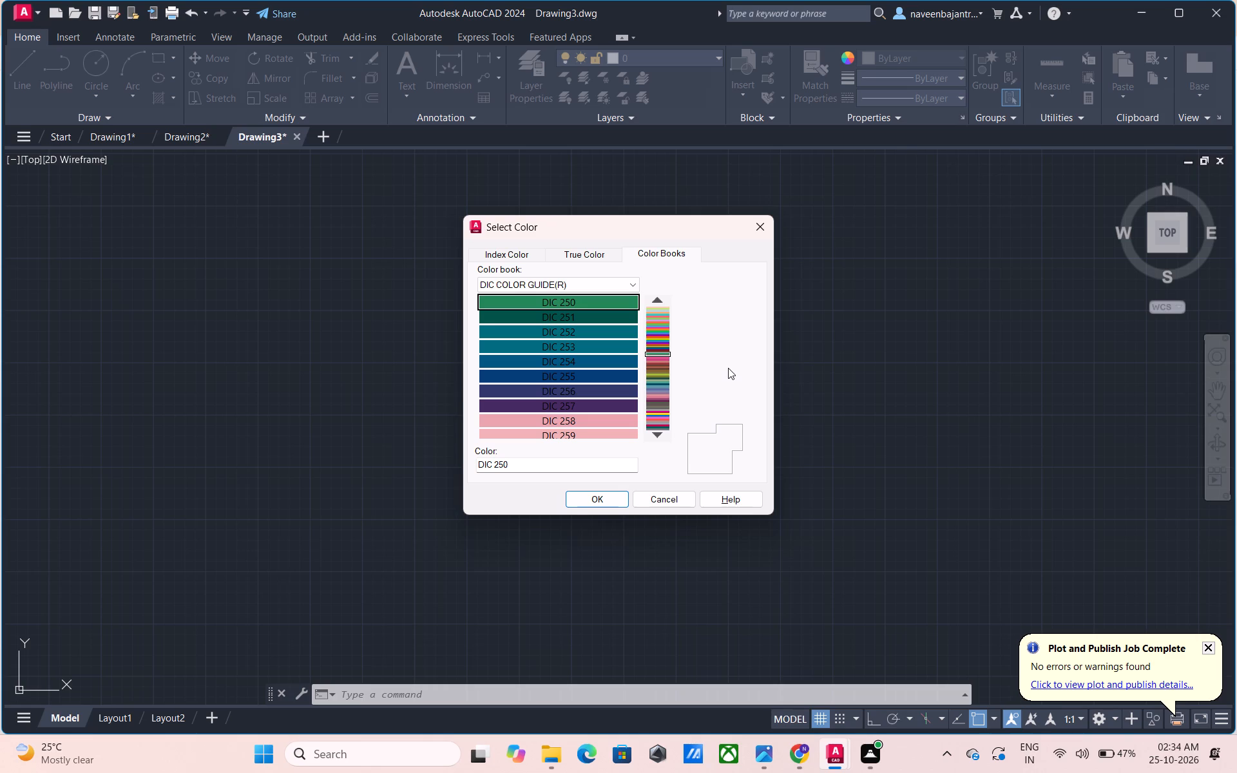
key(Down)
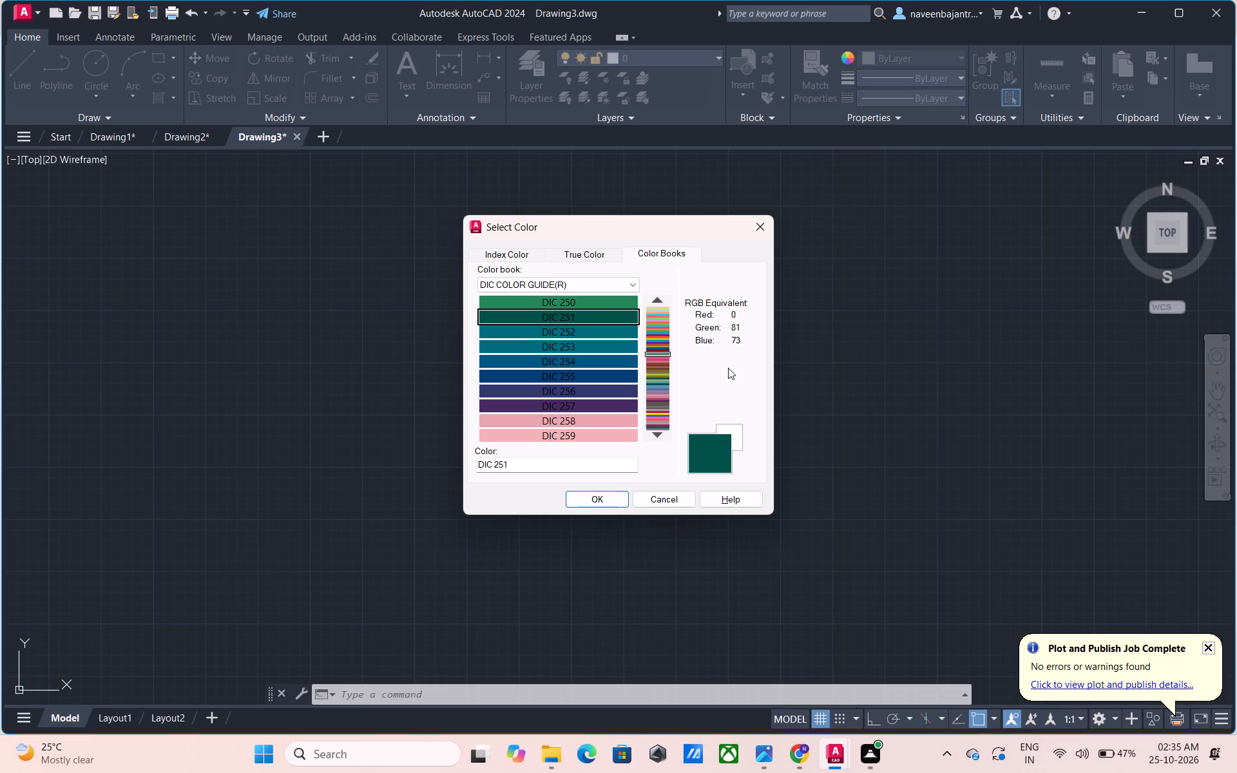
key(Down)
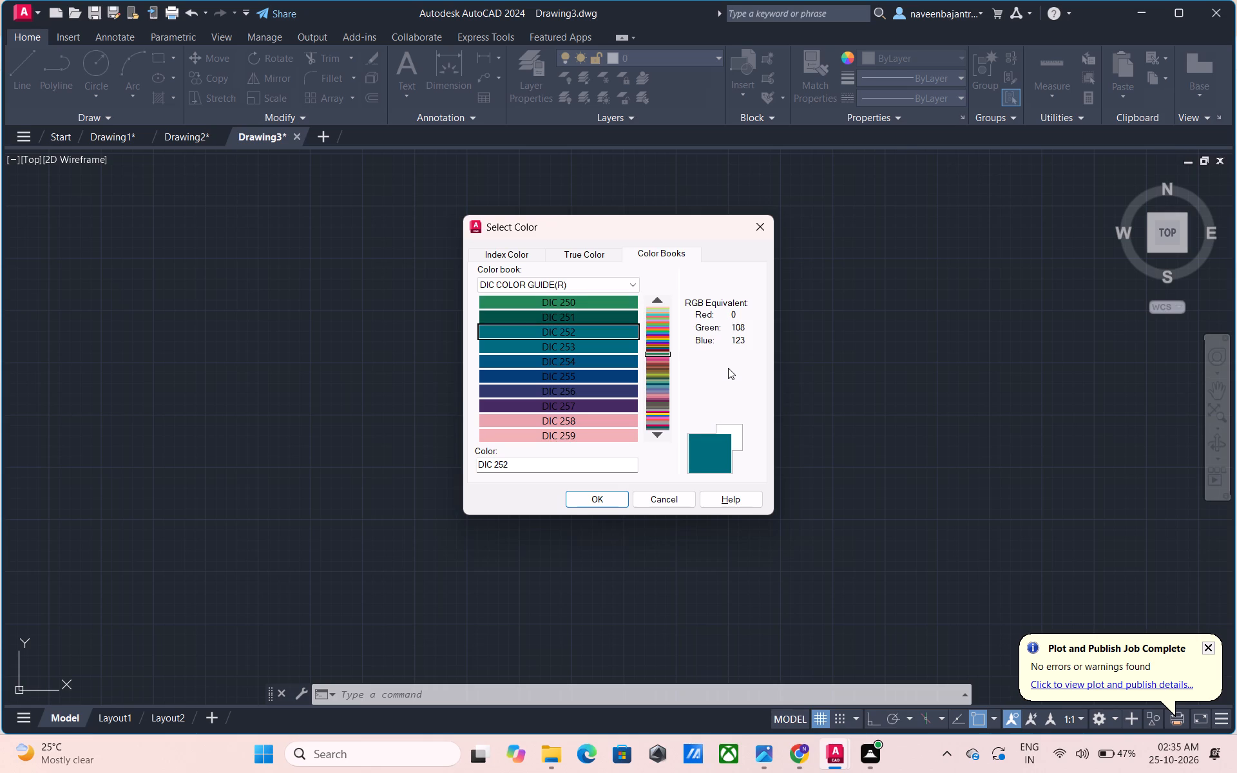
key(Down)
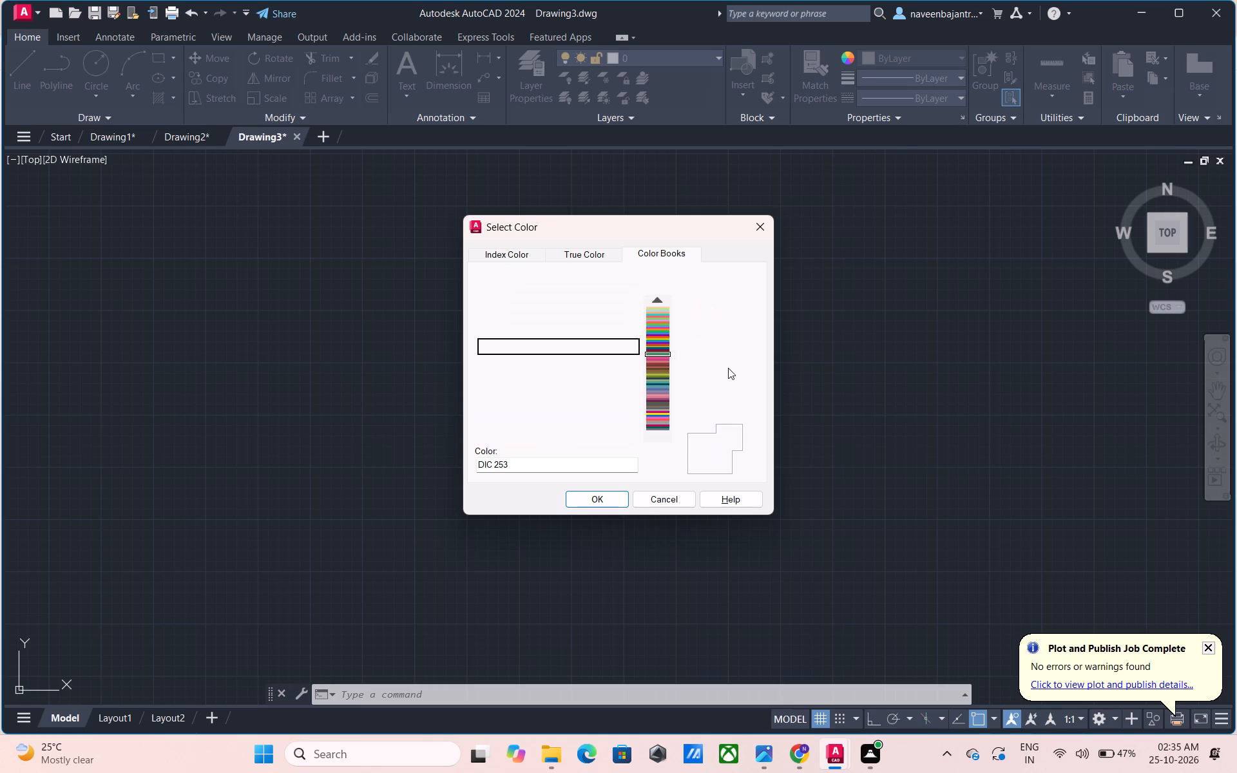
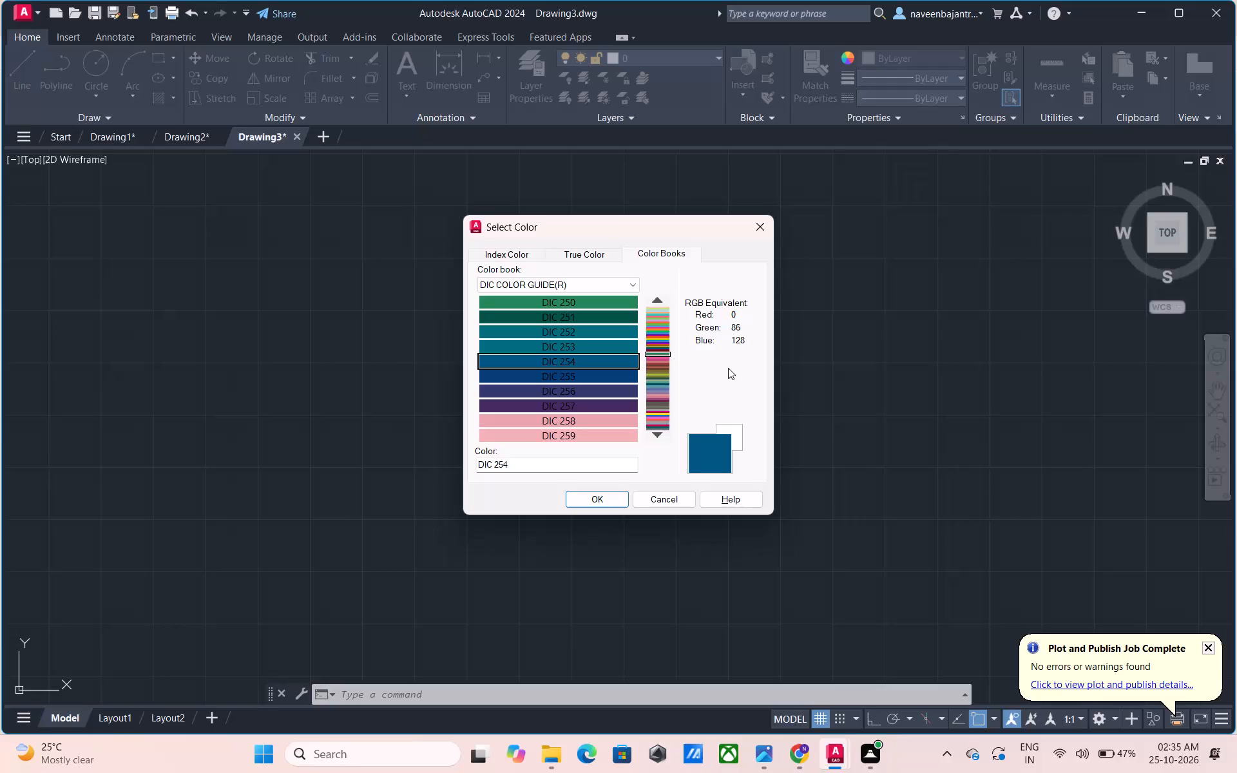
Preview the DIC COLOR GUIDE(R) colours one by one from the dark blue DIC 255 to the light pink DIC 259.
key(Down)
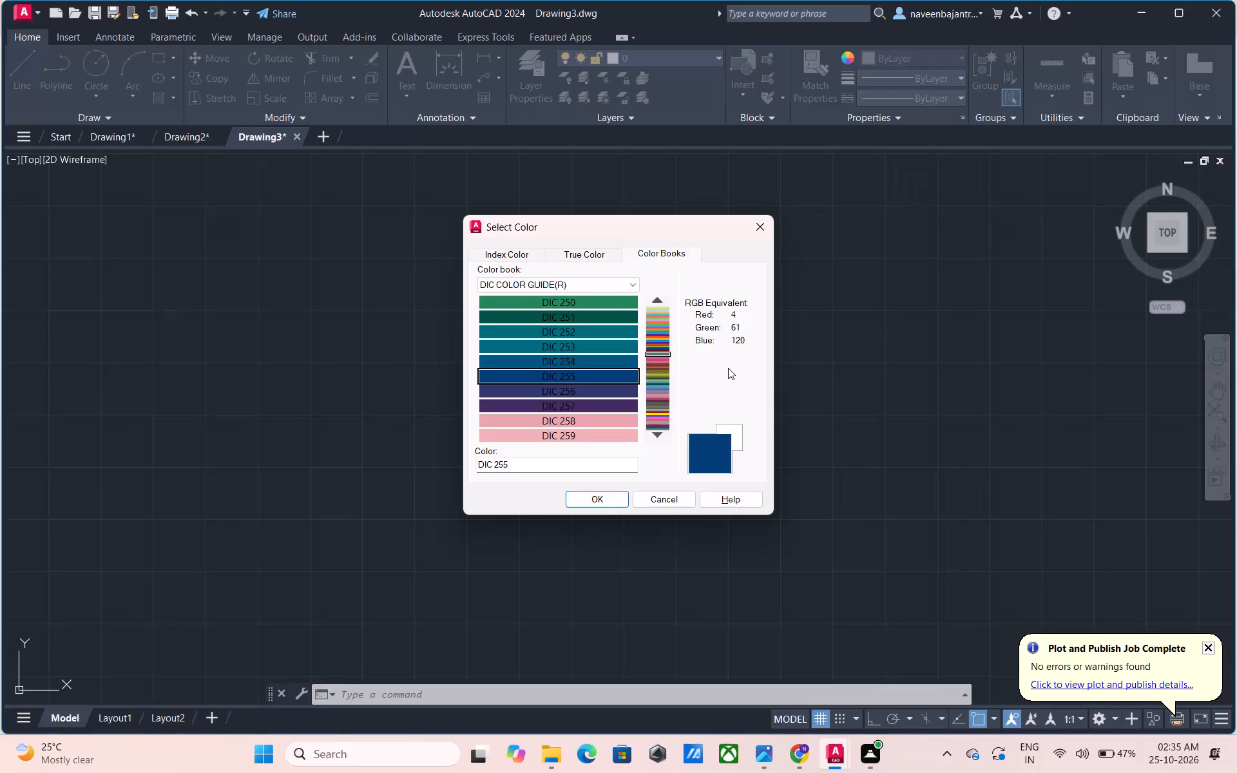
key(Down)
key(Down)
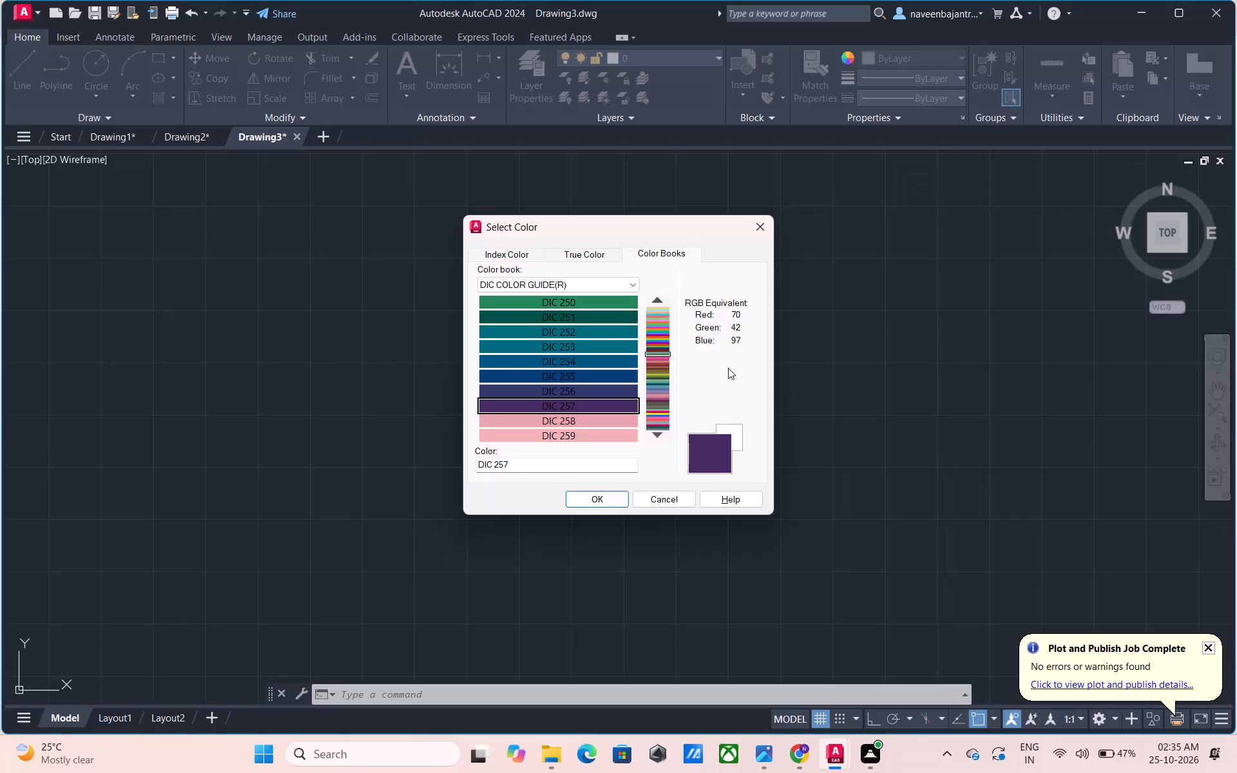
key(Down)
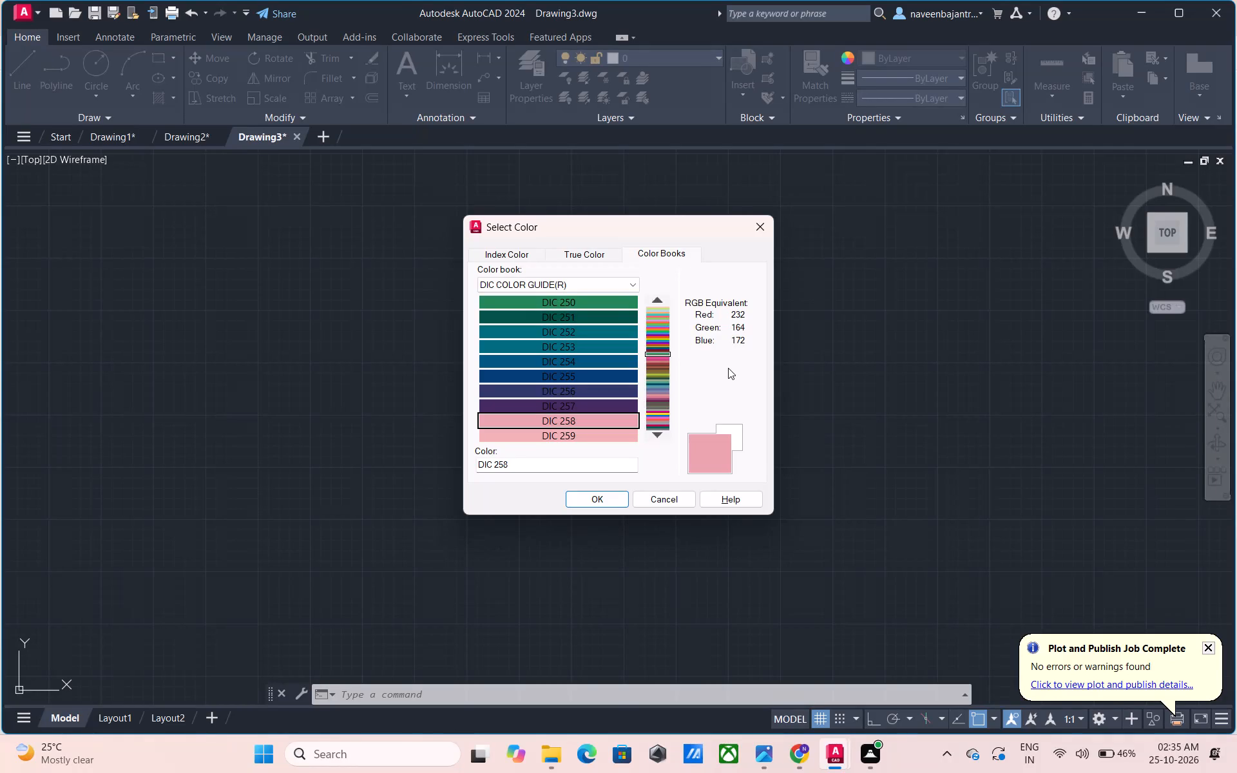
key(Down)
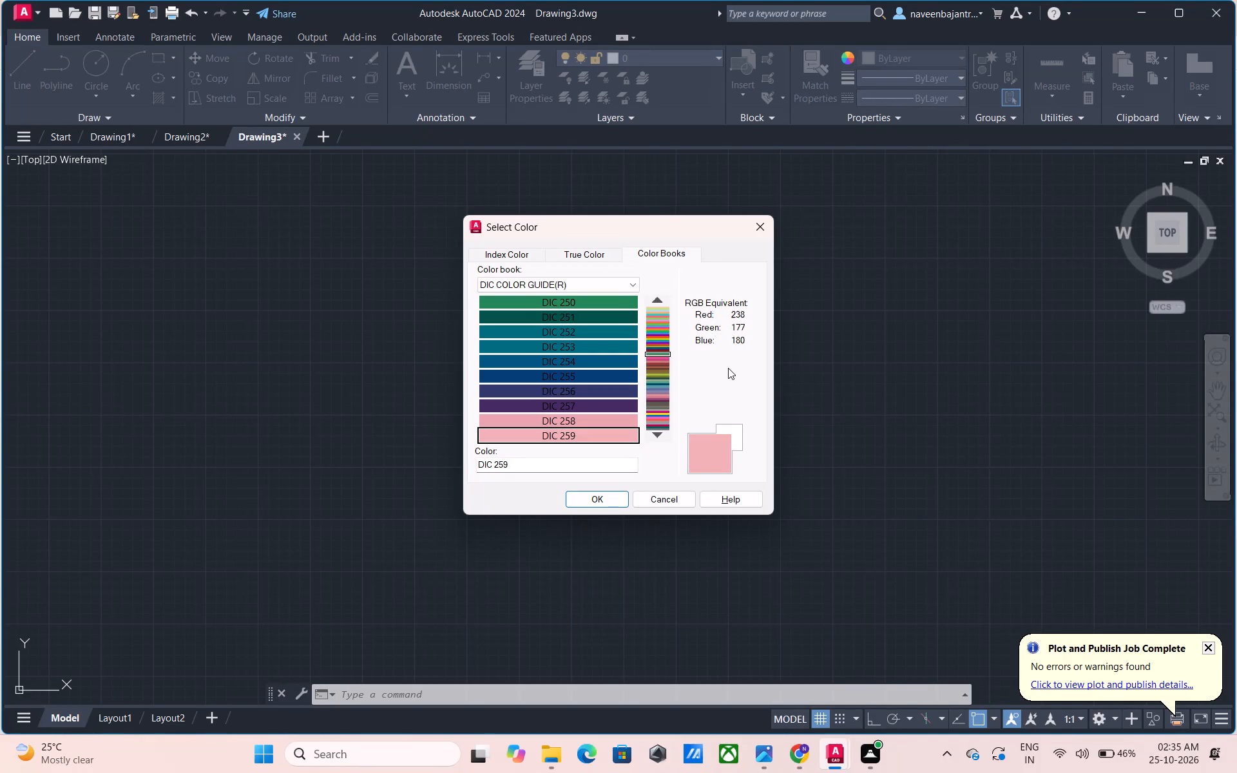
Preview the DIC COLOR GUIDE(R) colours one by one from the dusty pink DIC 260 through the rose tones to the magenta-pink DIC 269.
key(Down)
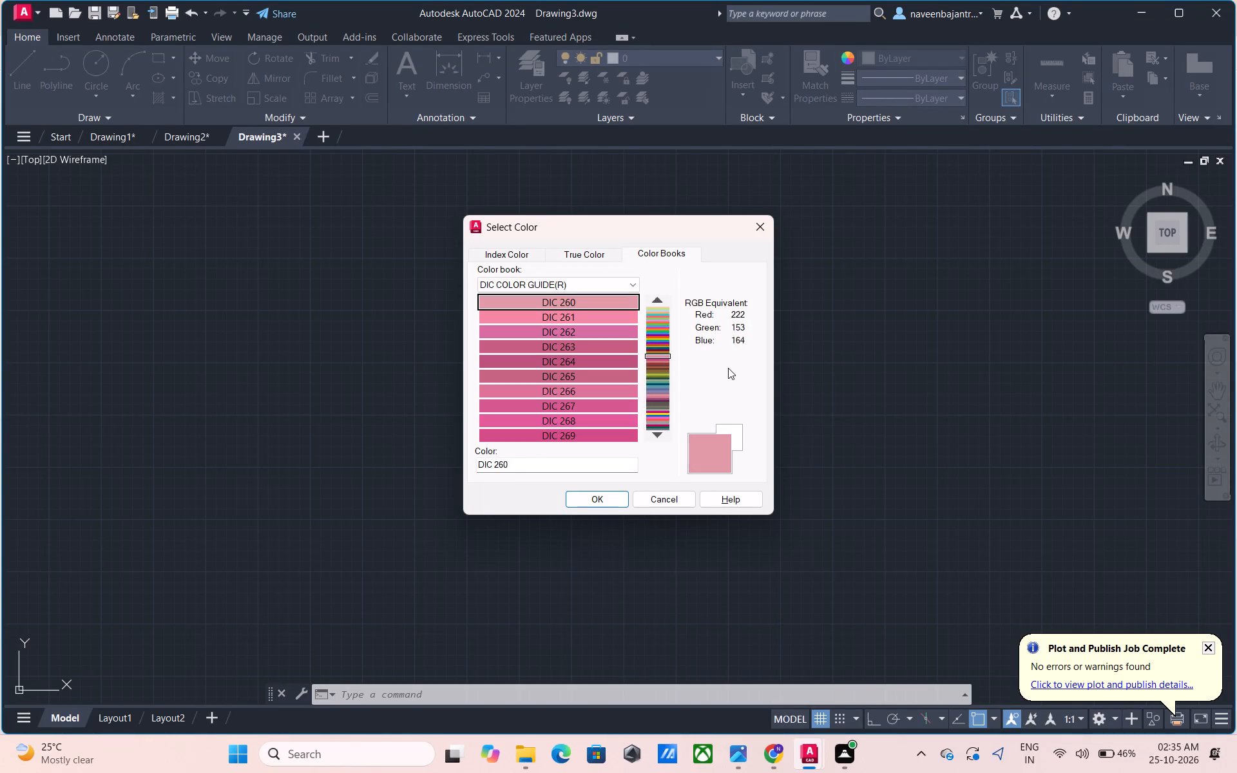
key(Down)
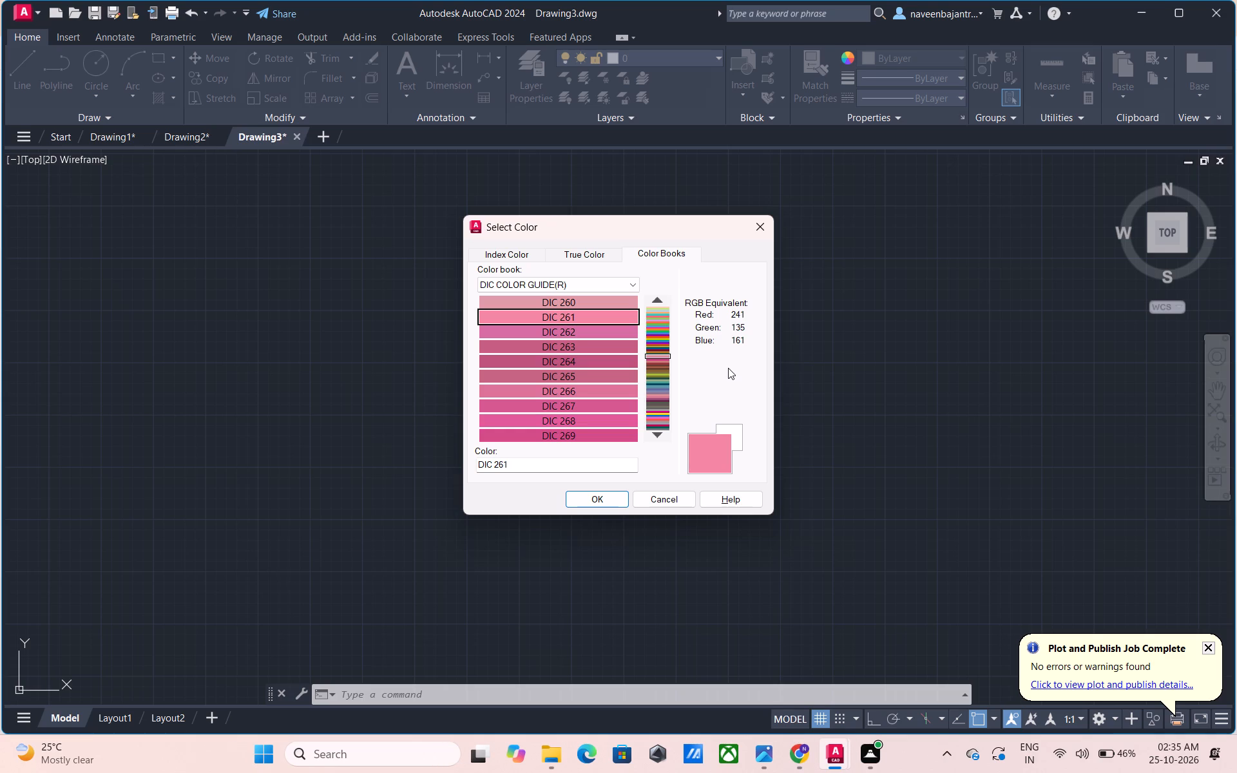
key(Down)
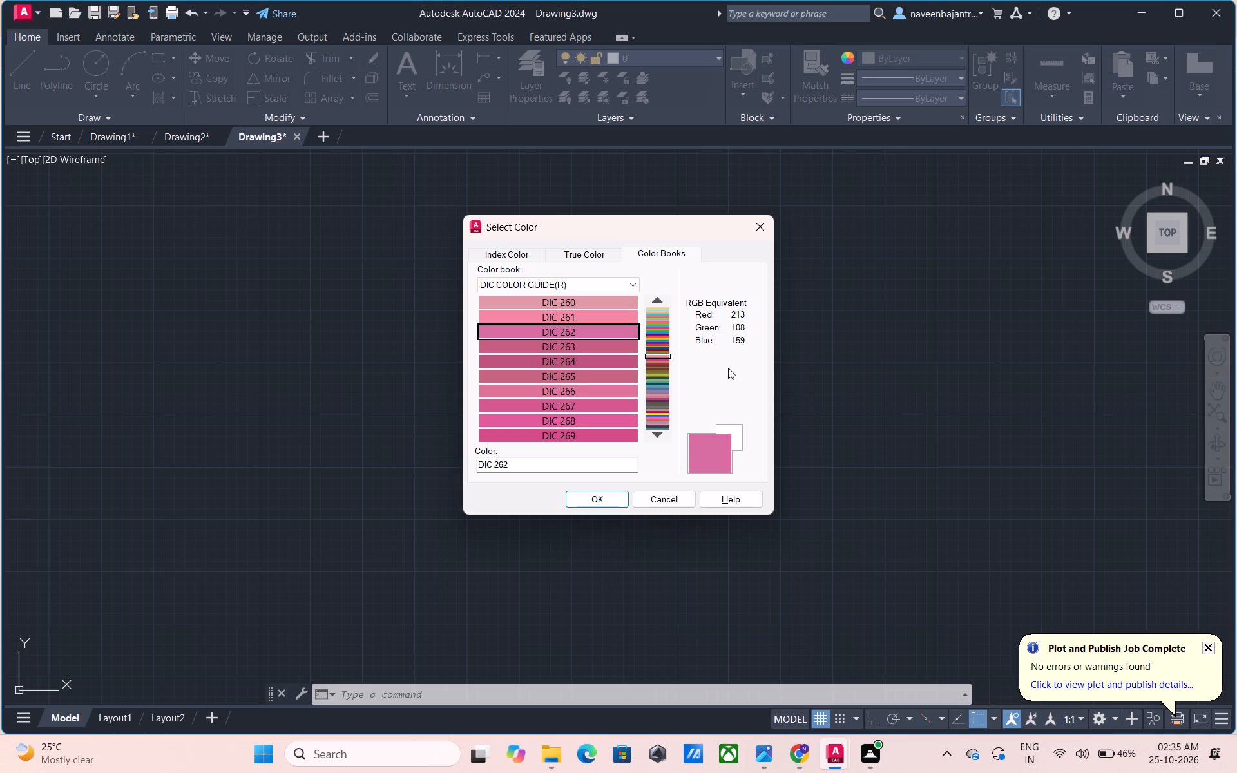
key(Down)
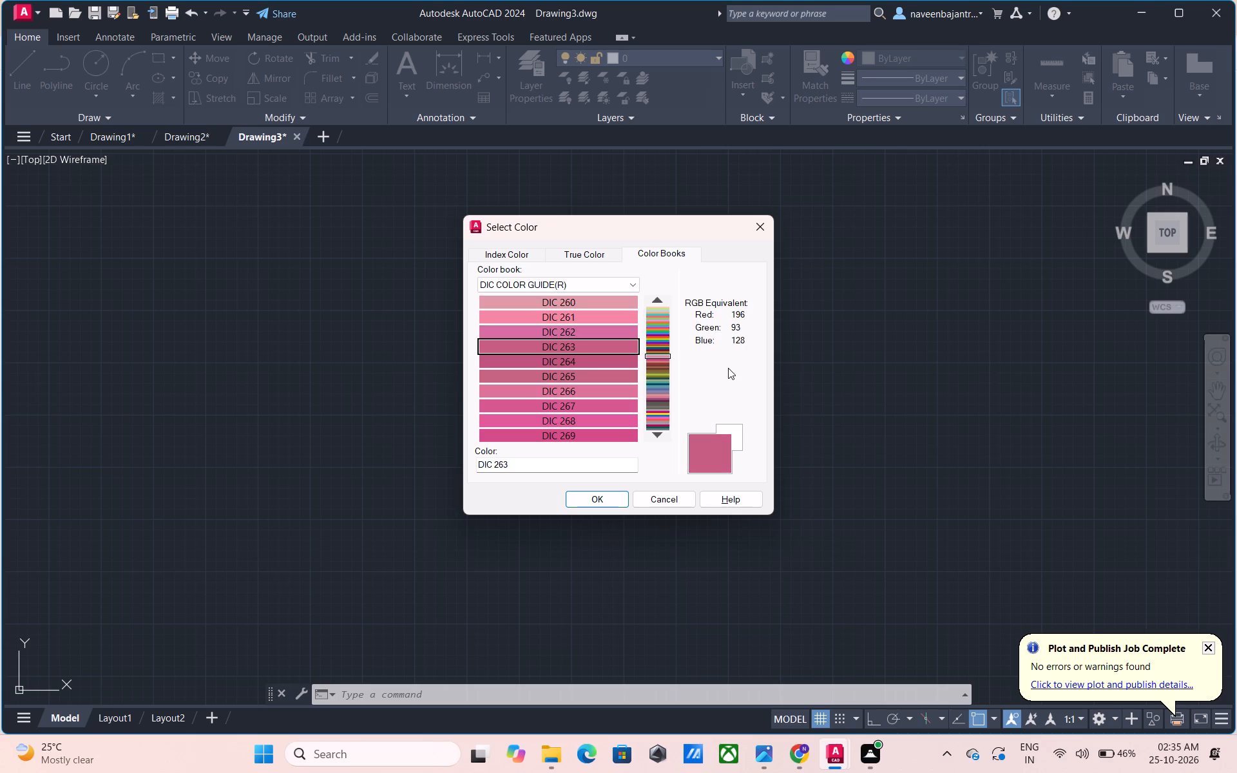
key(Down)
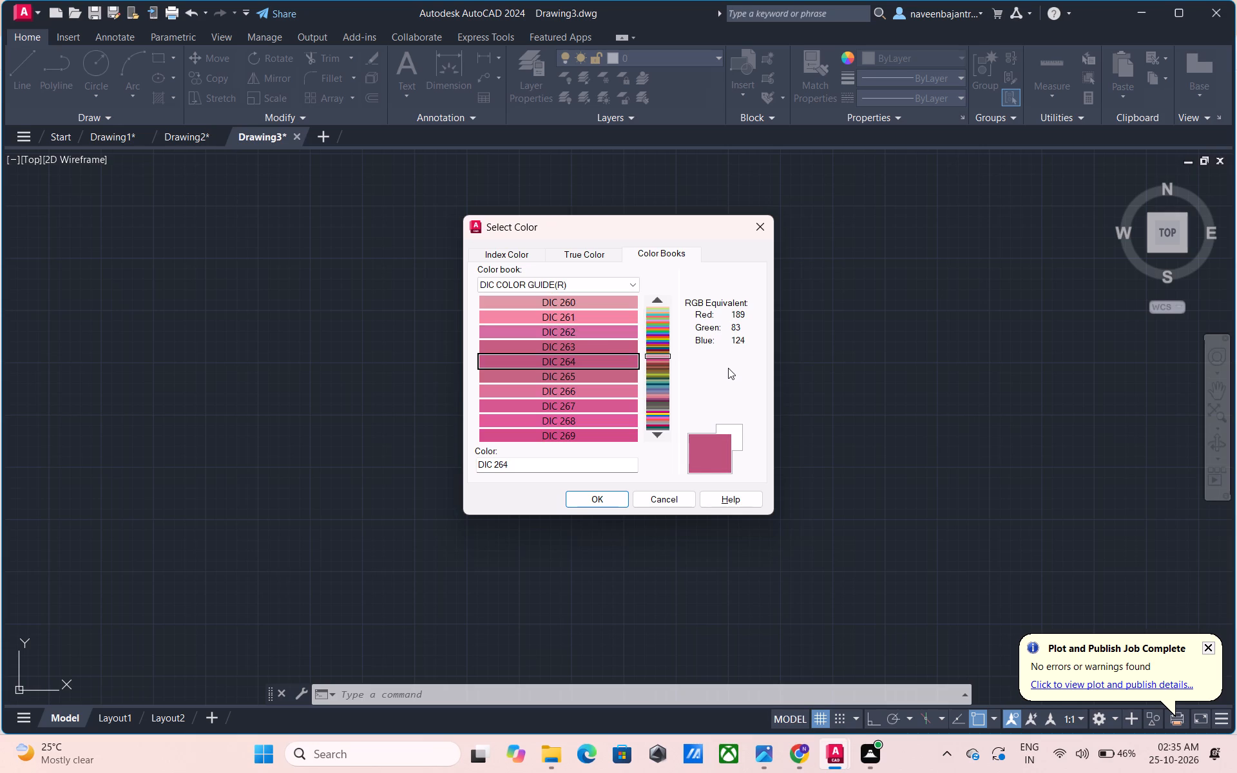
key(Down)
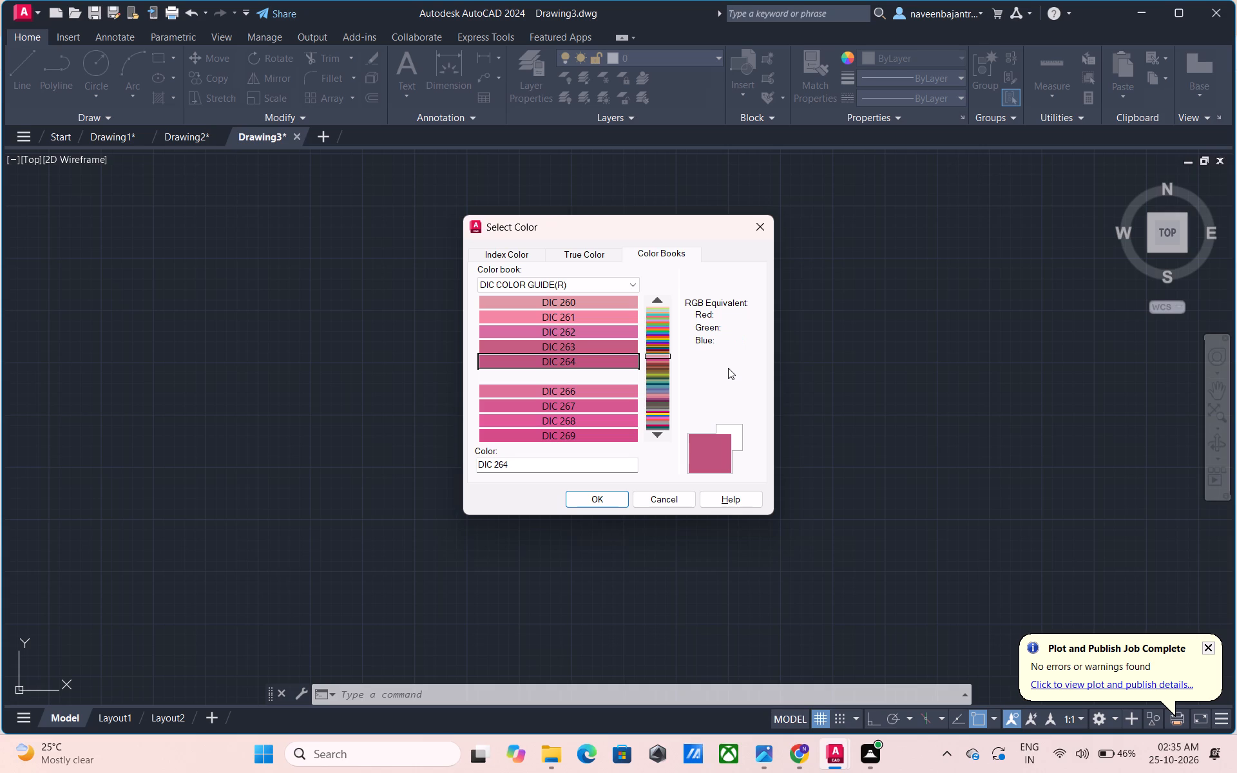
key(Down)
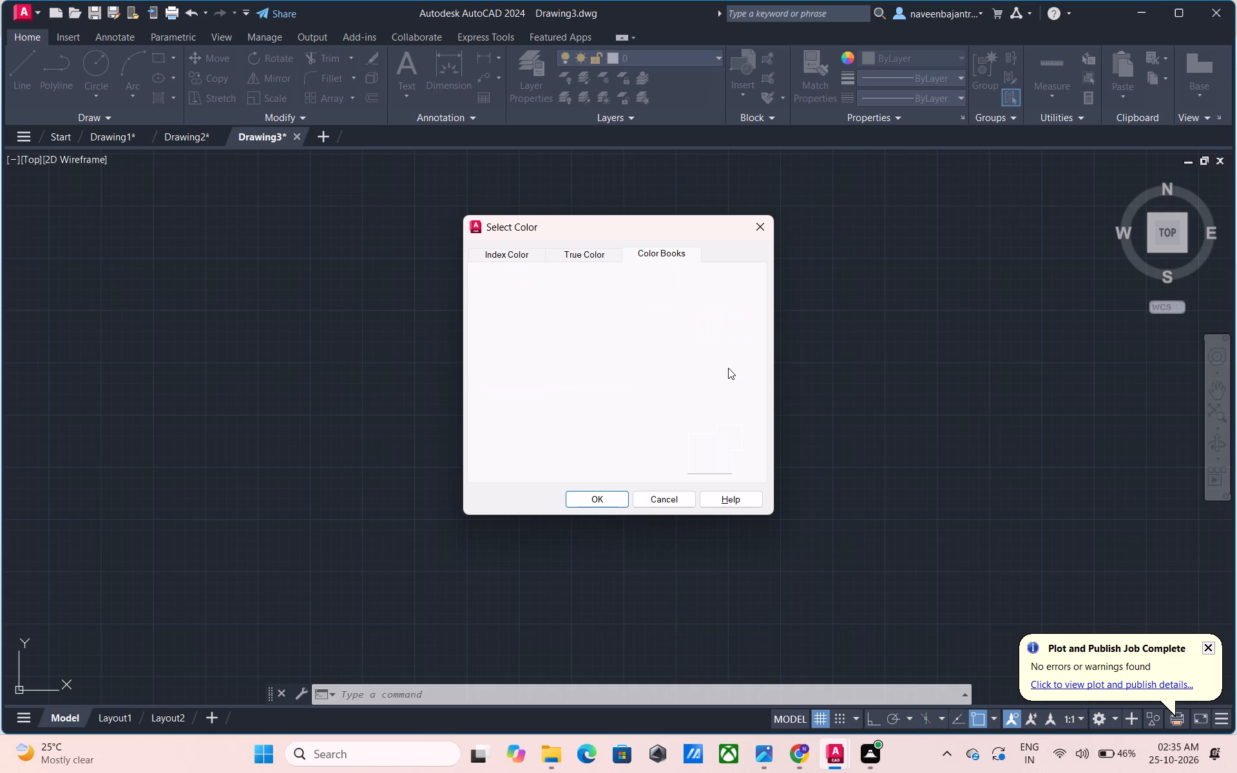
key(Down)
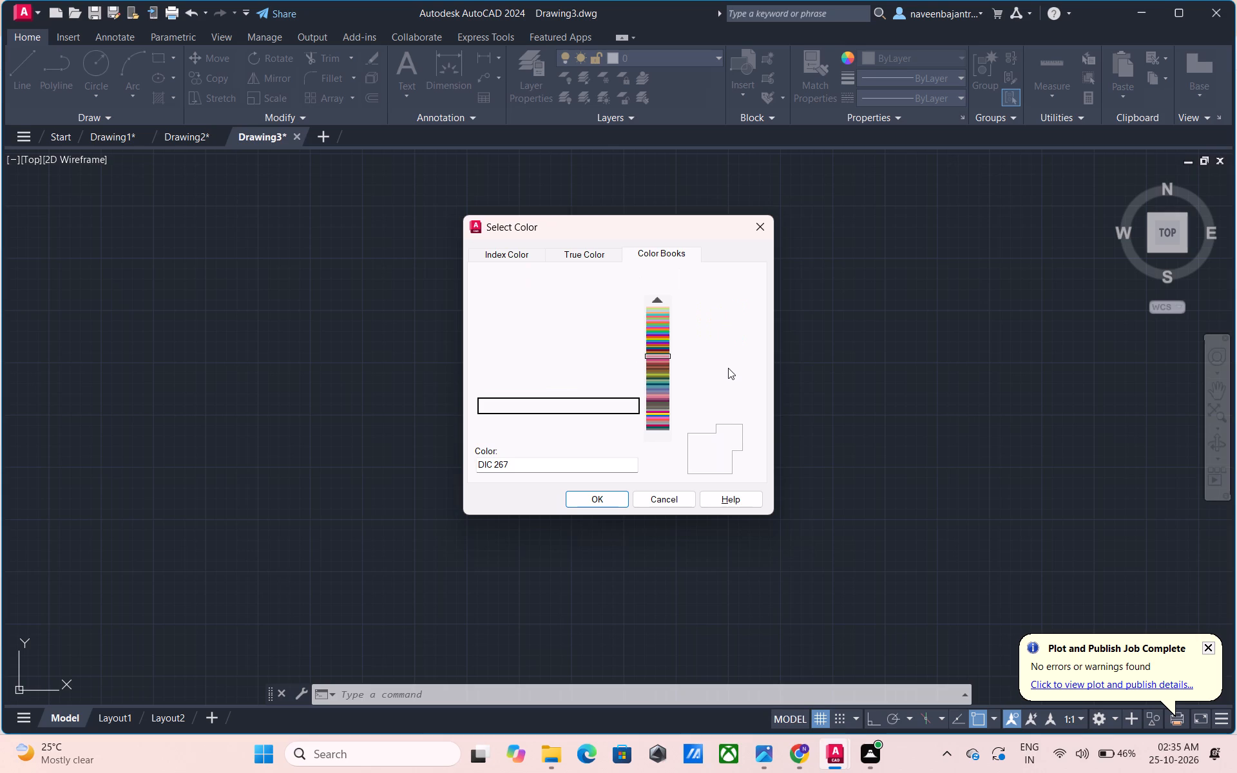
key(Down)
key(Down)
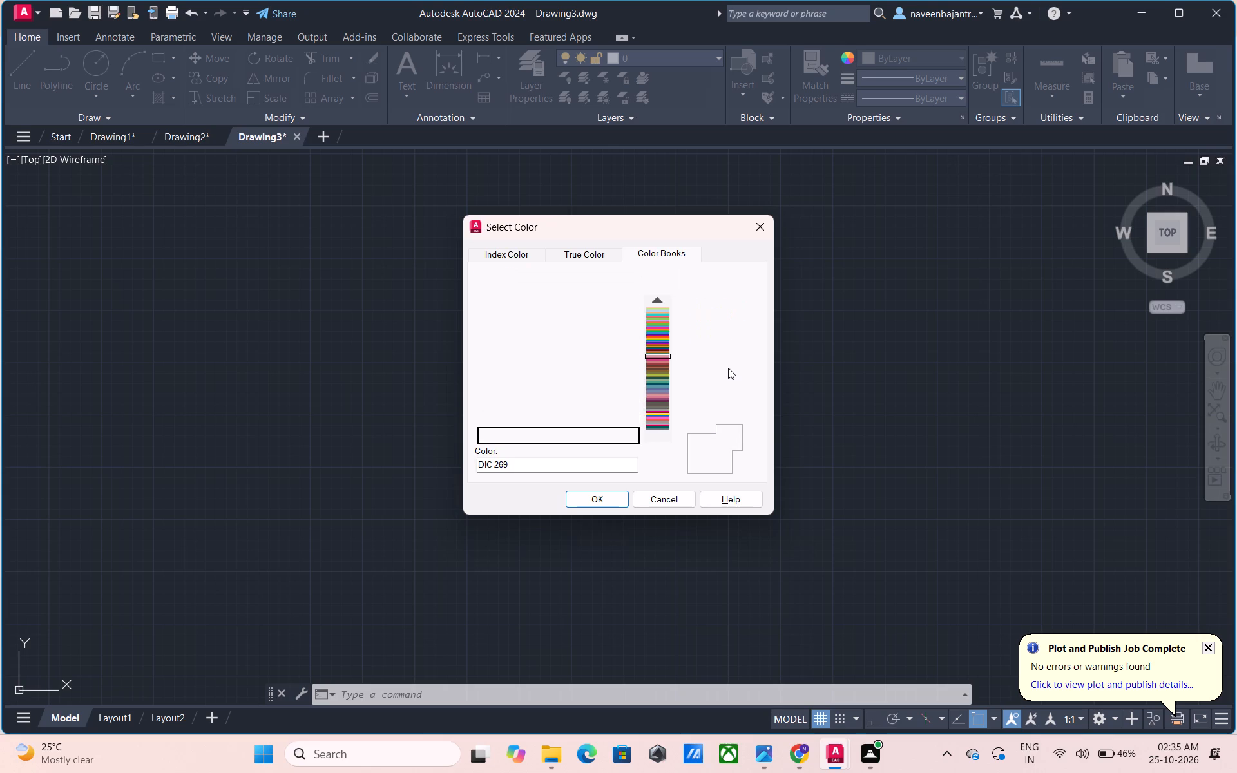
Preview the DIC COLOR GUIDE(R) colours one by one from the pink DIC 270 through the crimsons to the deep pink DIC 279.
key(Down)
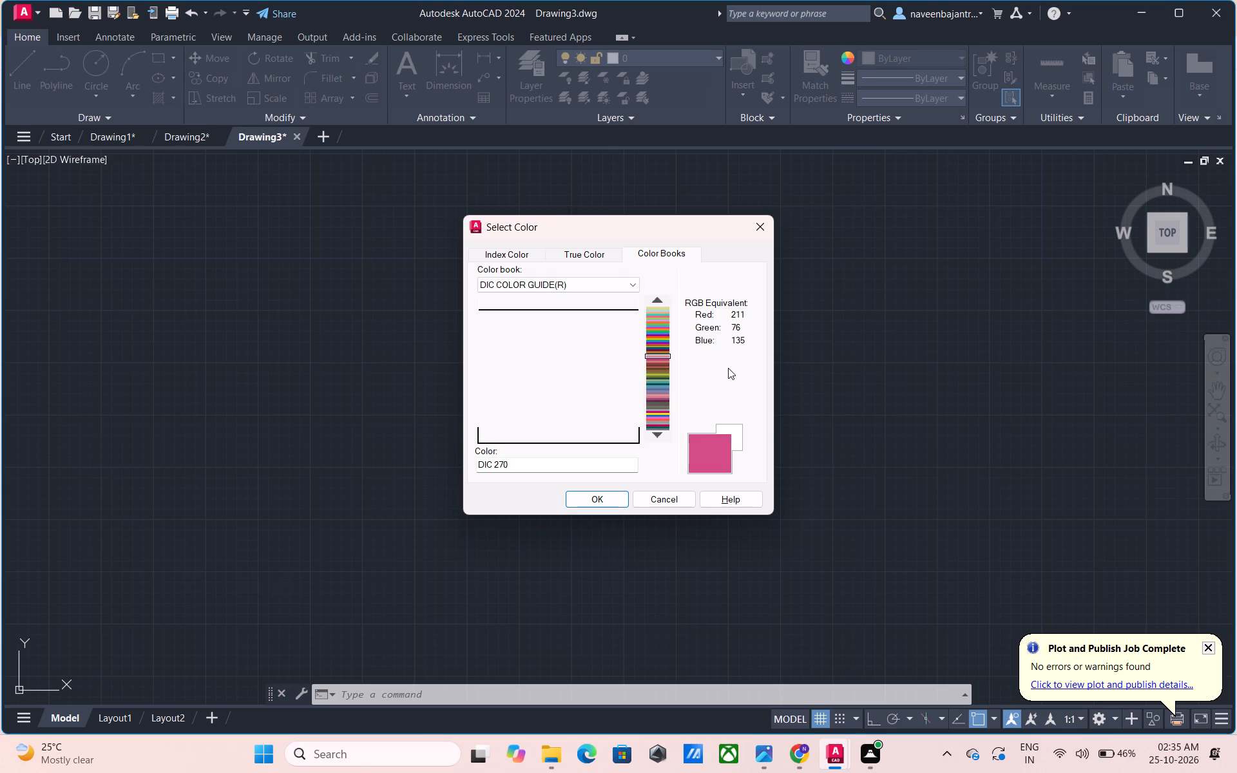
key(Down)
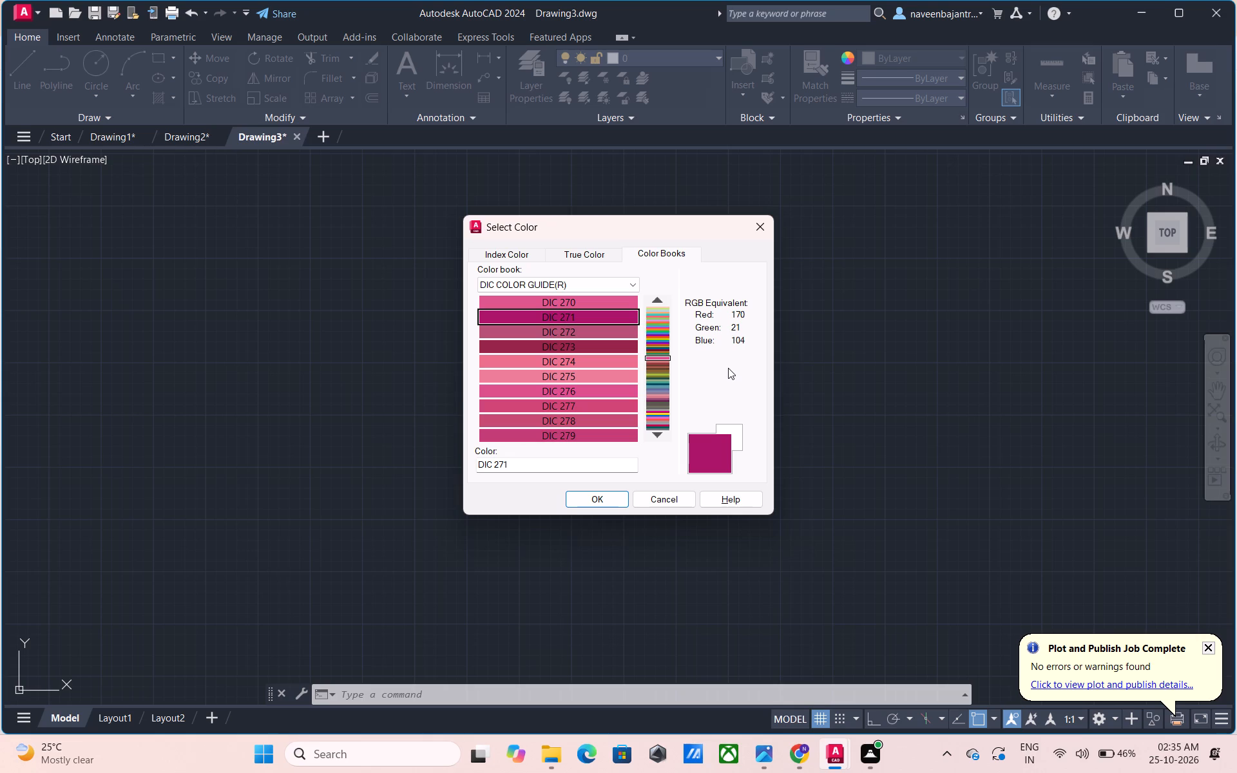
key(Down)
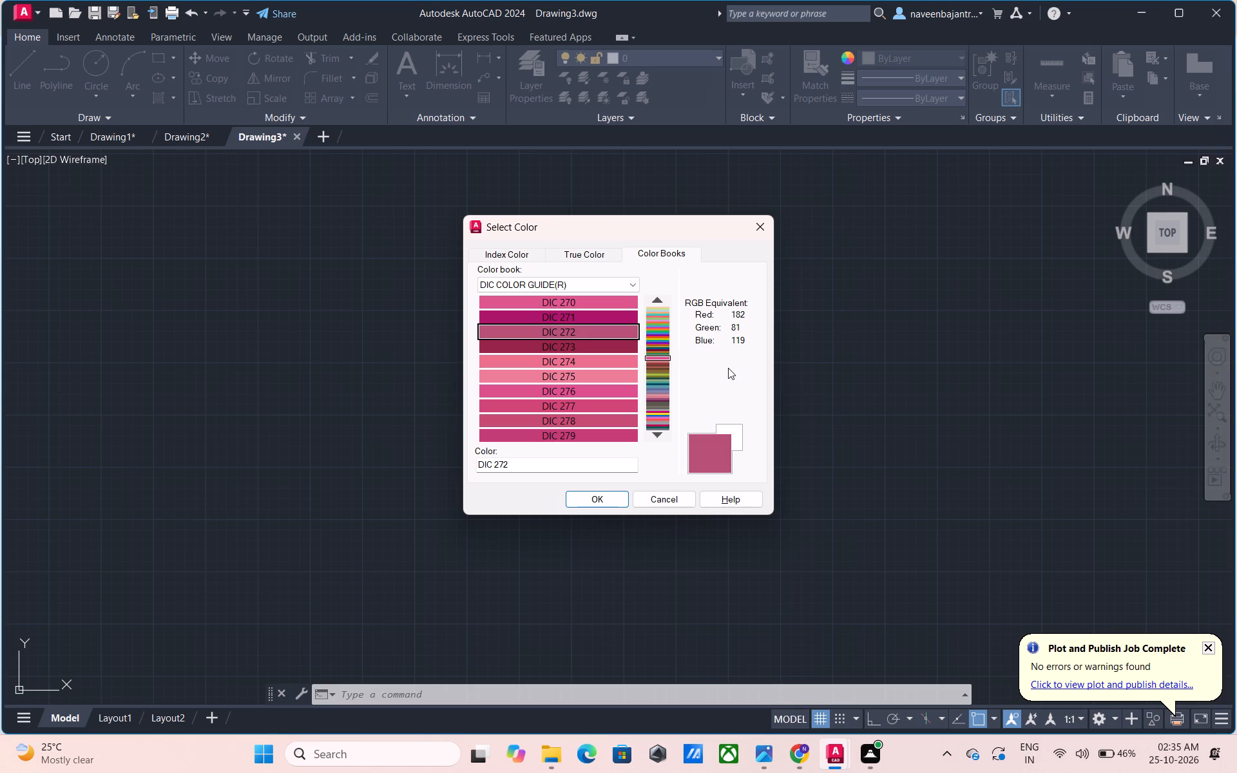
key(Down)
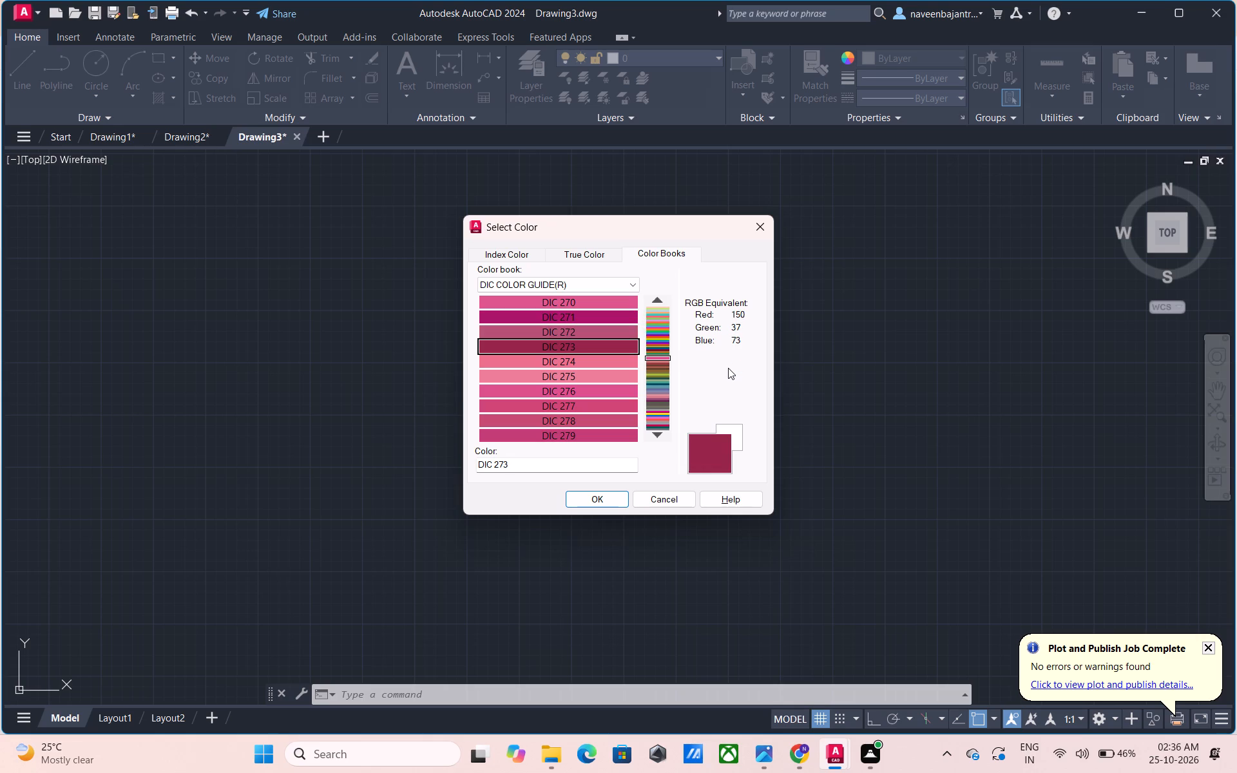
key(Down)
key(Down)
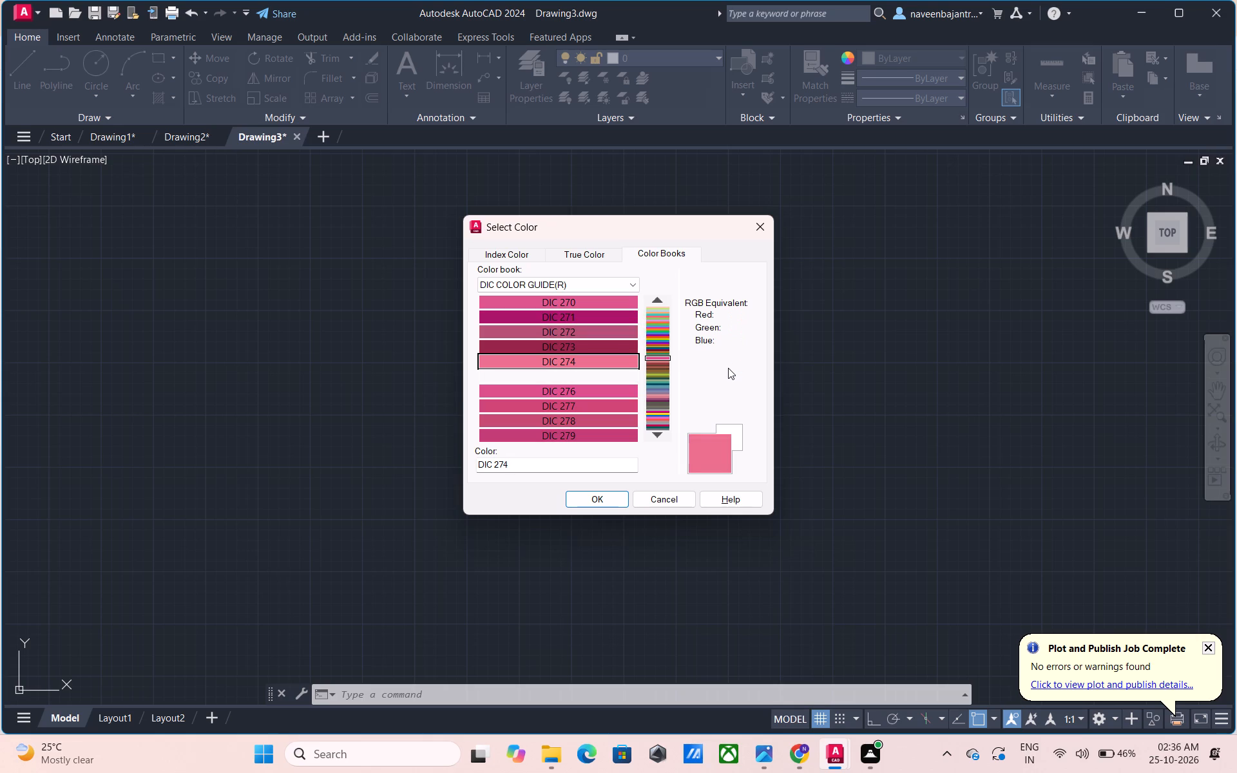
key(Down)
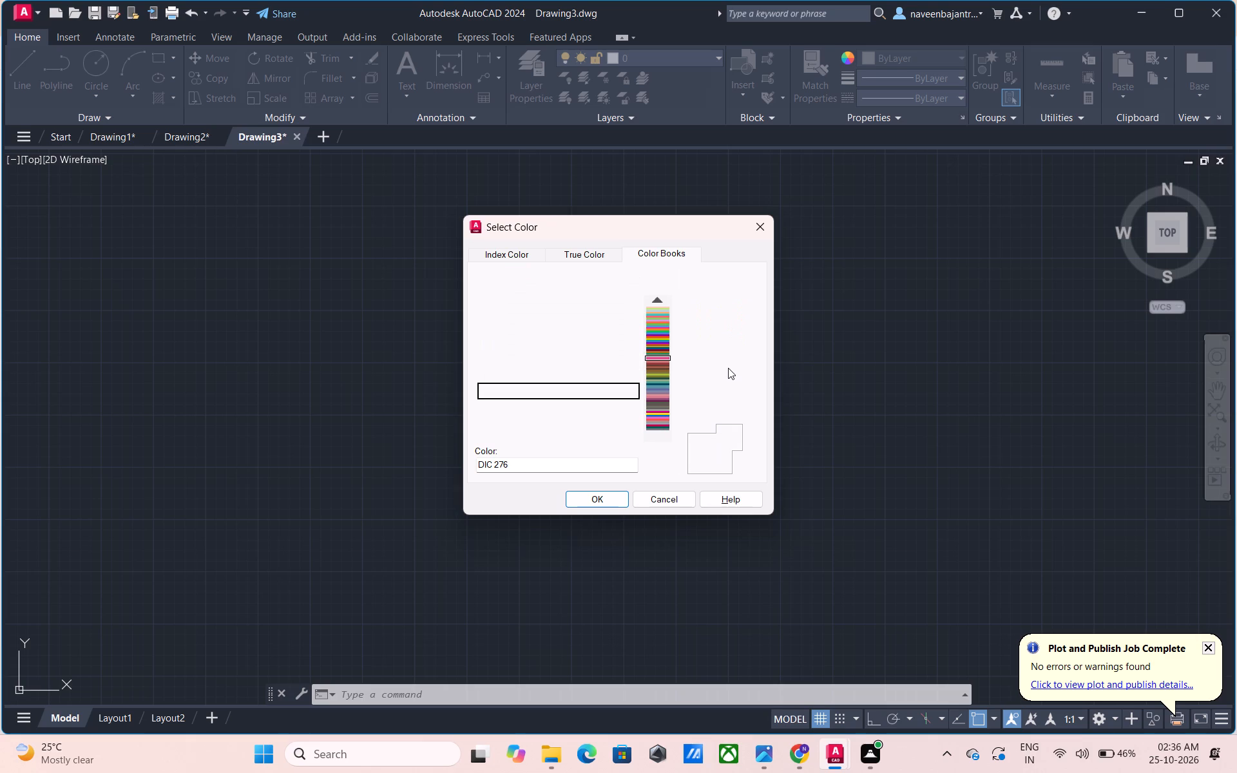
key(Down)
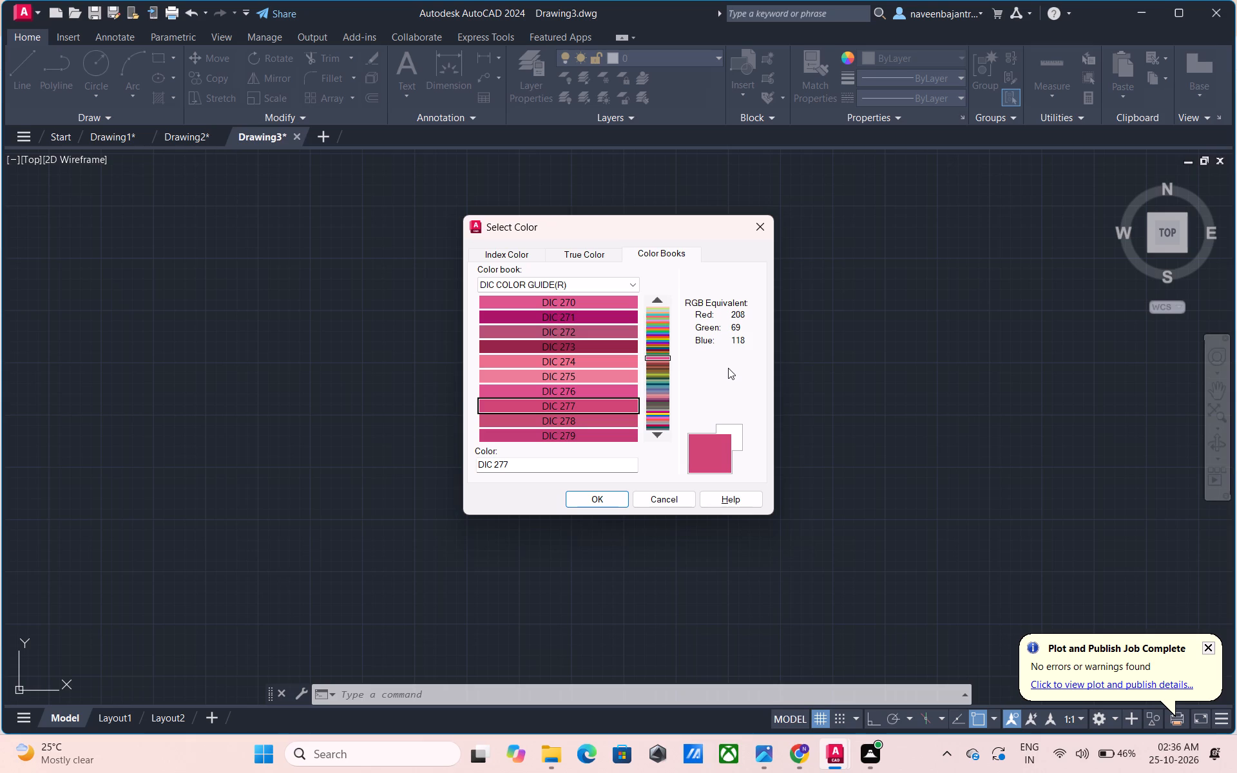
key(Down)
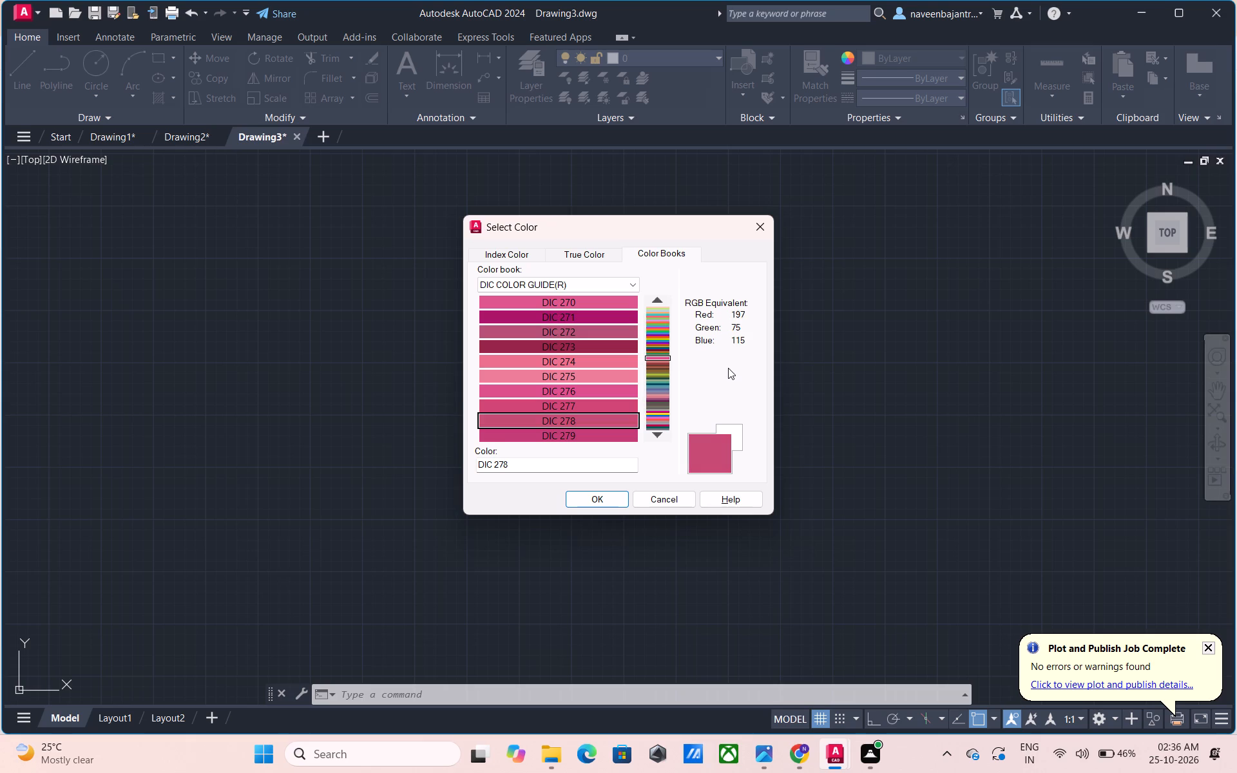
key(Down)
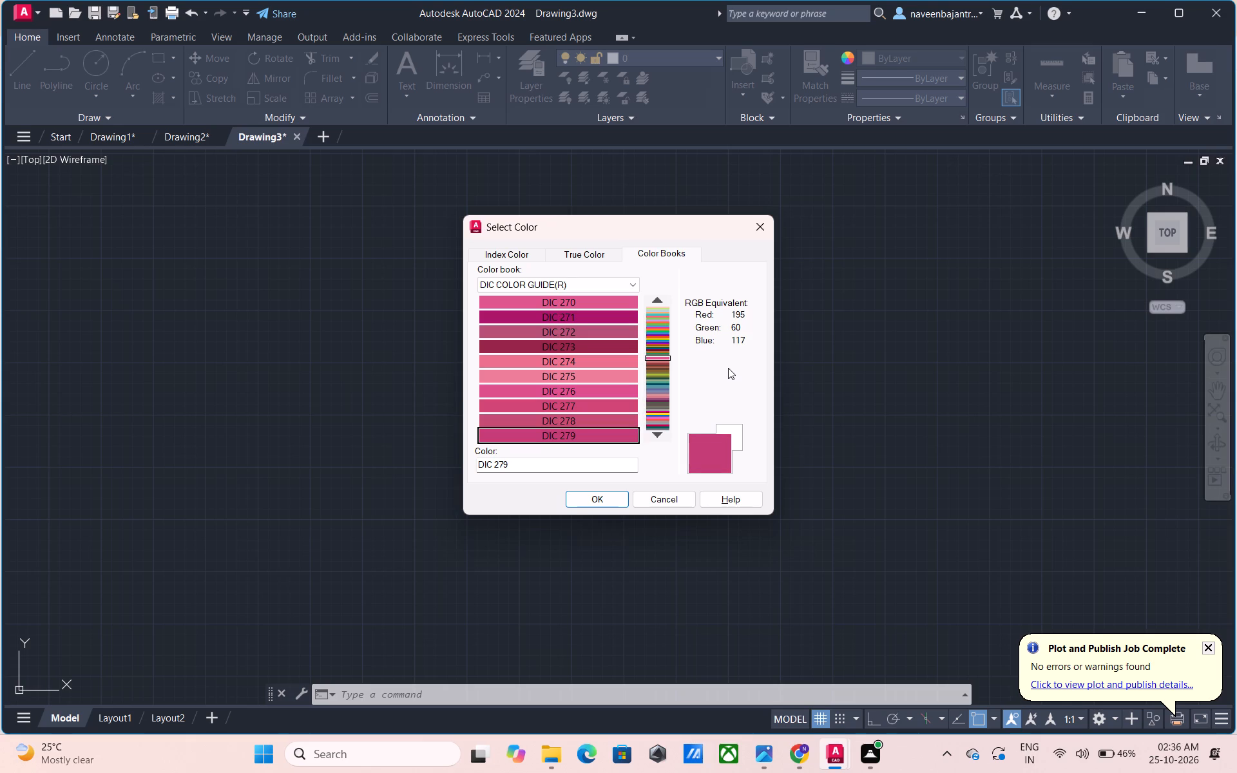
Preview the DIC COLOR GUIDE(R) colours one by one from the pink DIC 280 through the crimsons to the salmon DIC 289.
key(Down)
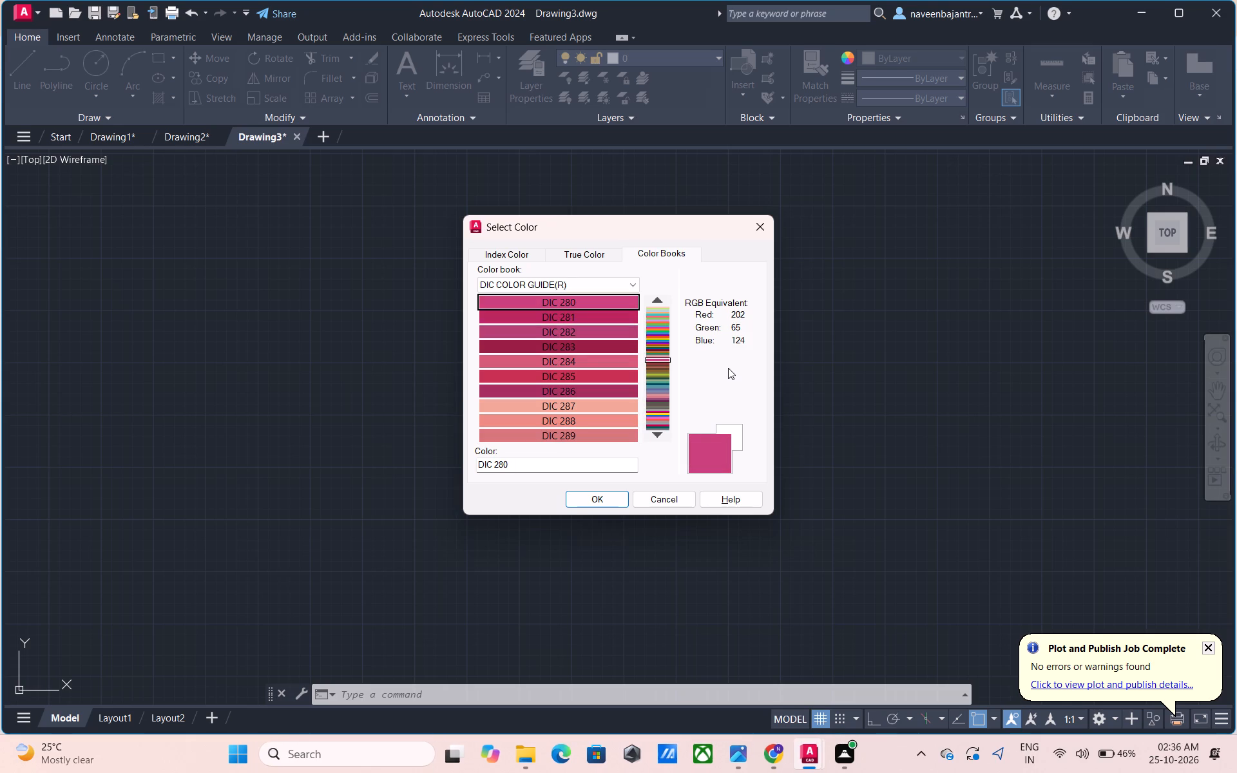
key(Down)
key(Down)
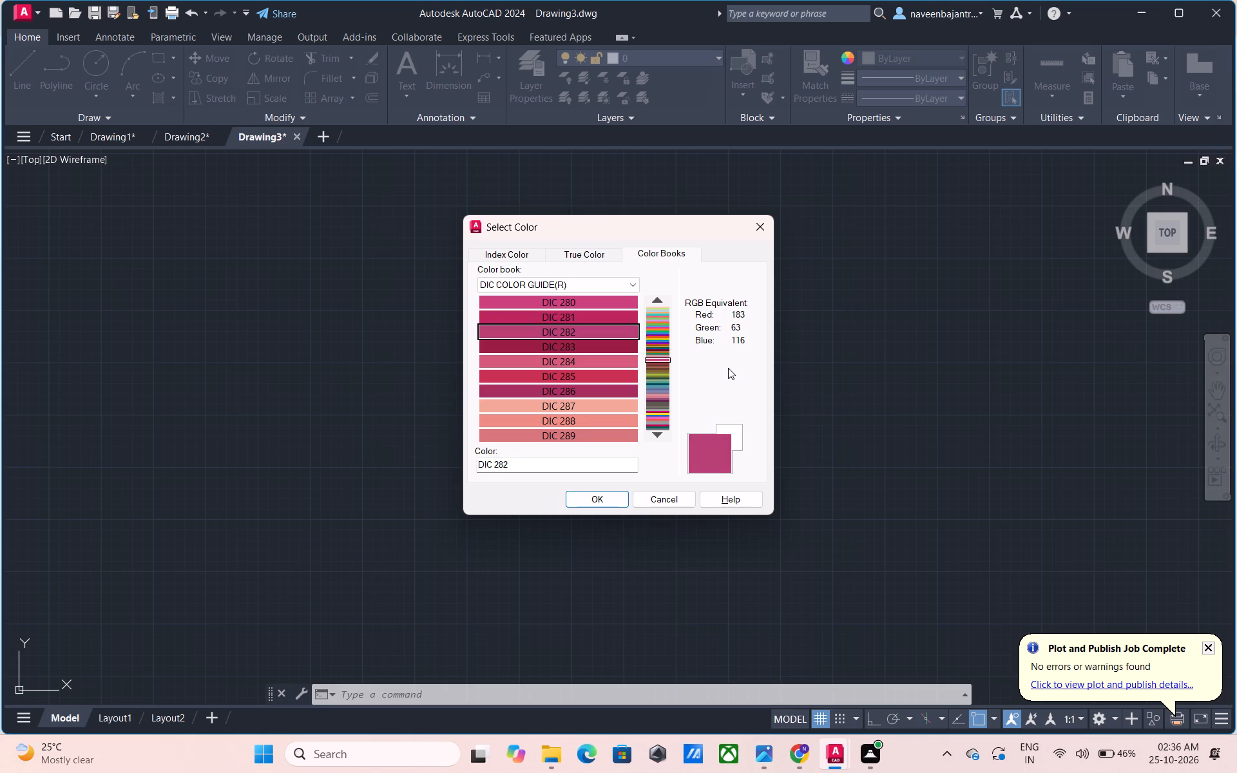
key(Down)
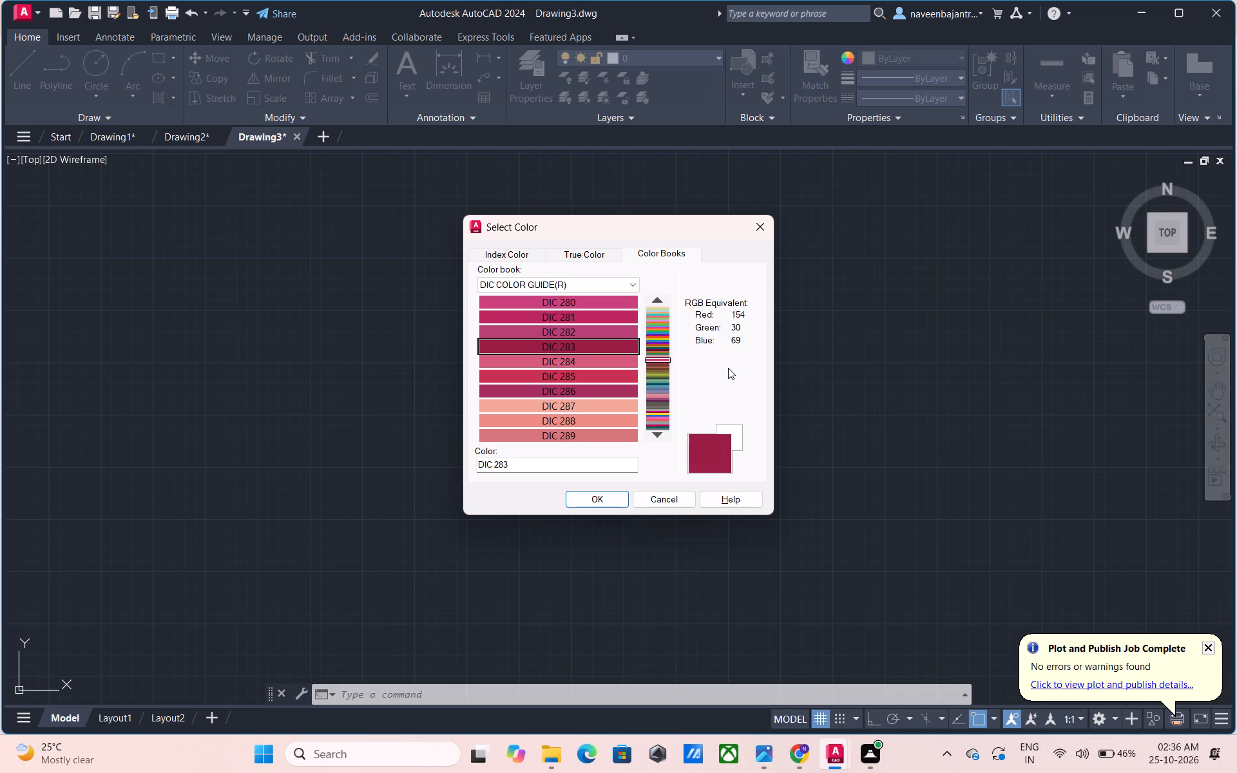
key(Down)
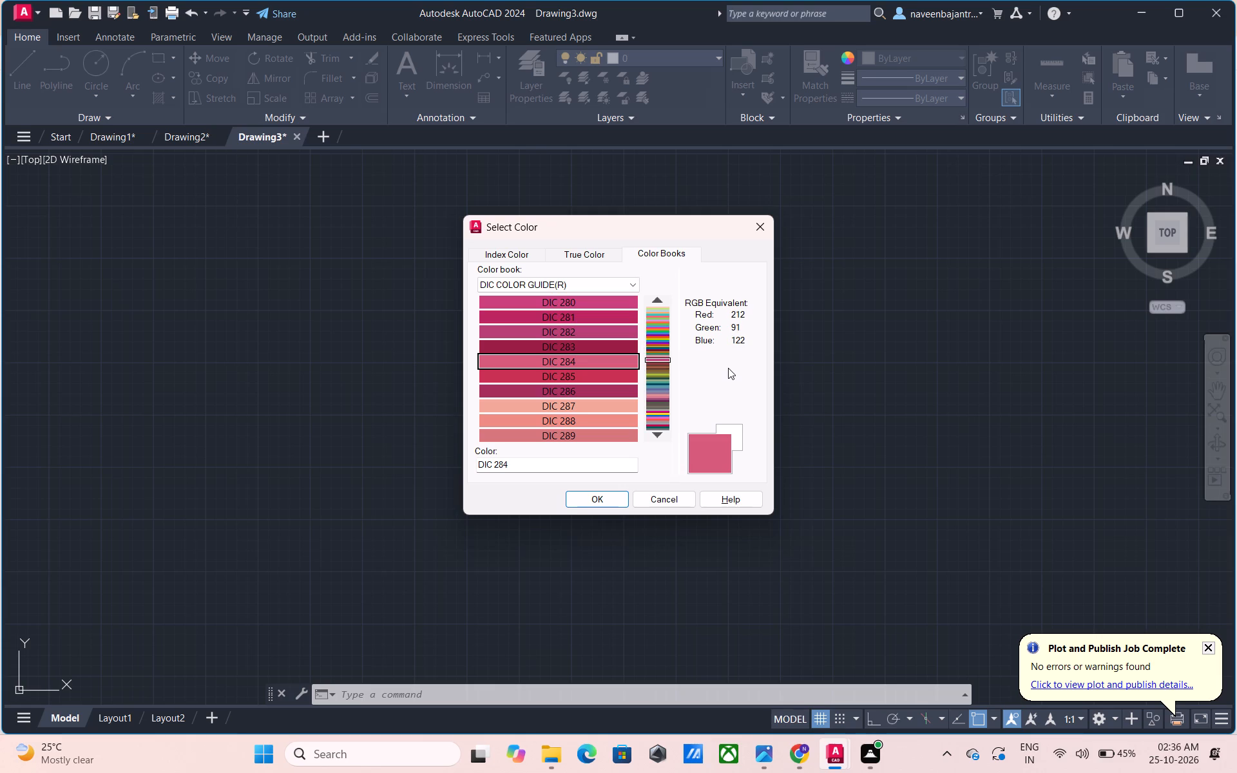
key(Down)
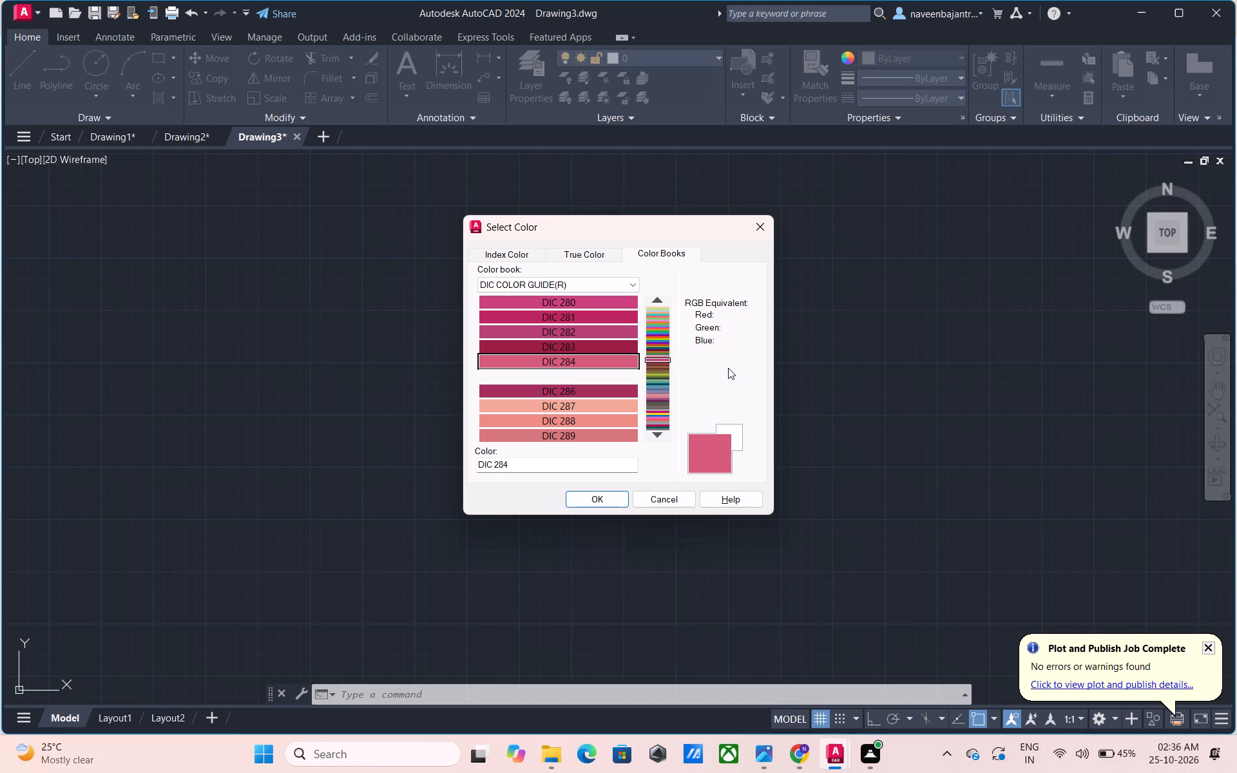
key(Down)
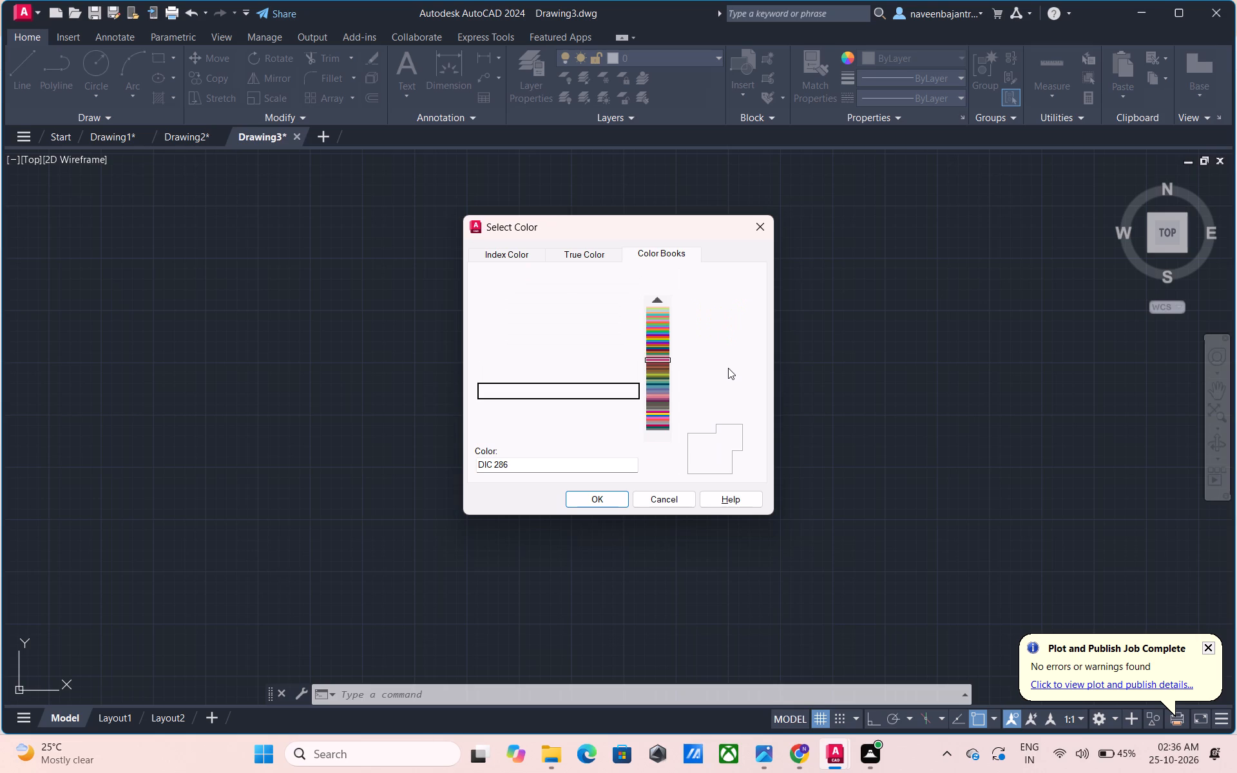
key(Down)
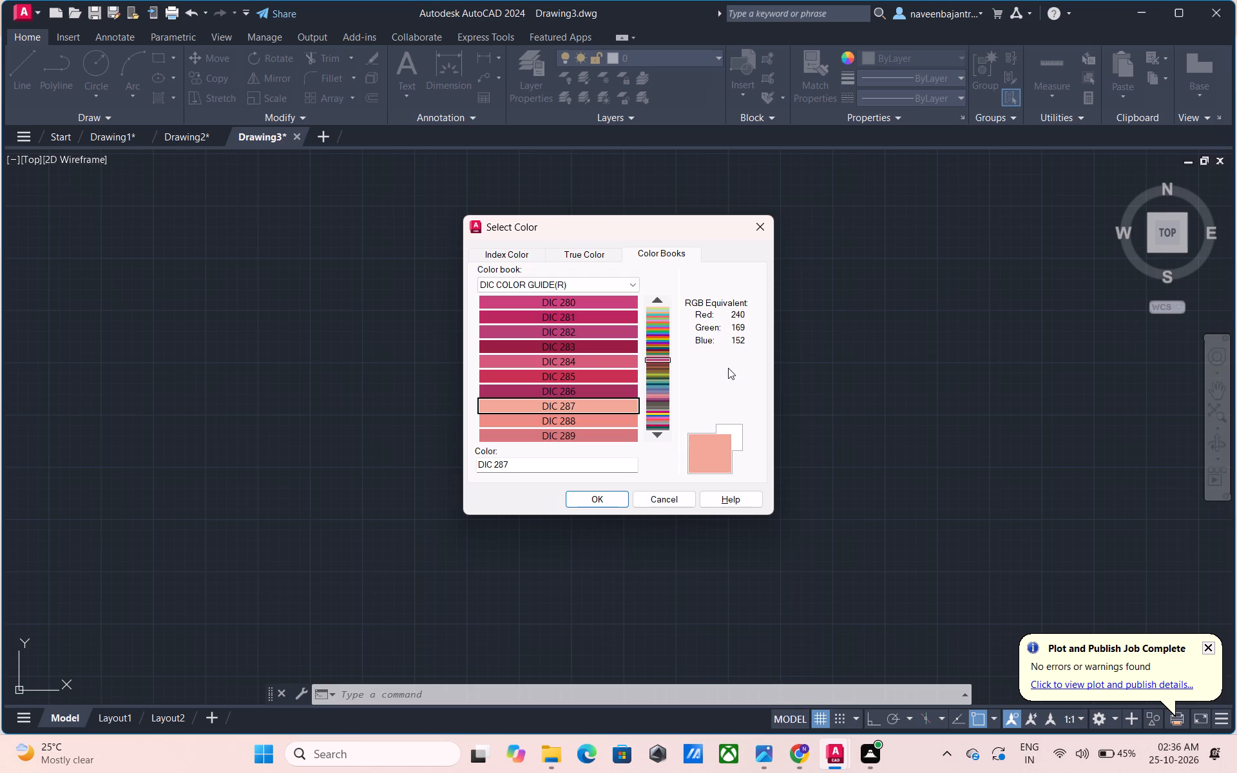
key(Down)
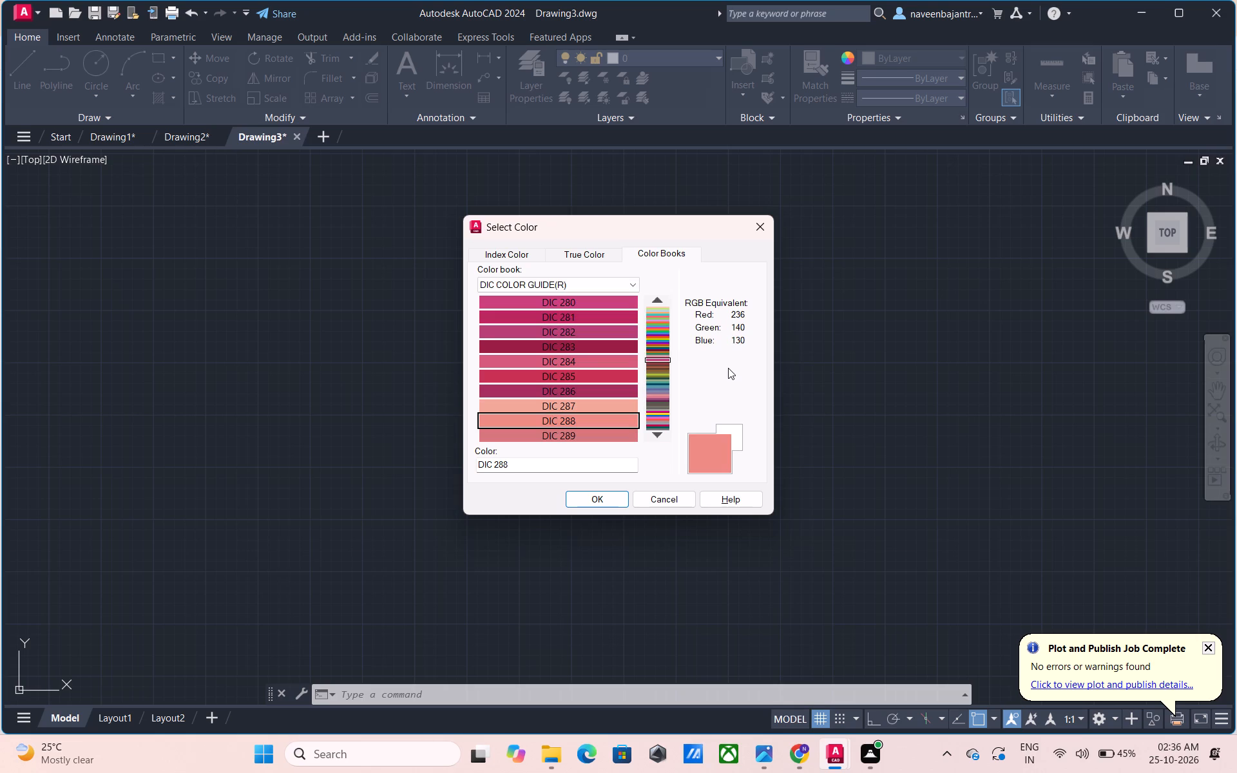
key(Down)
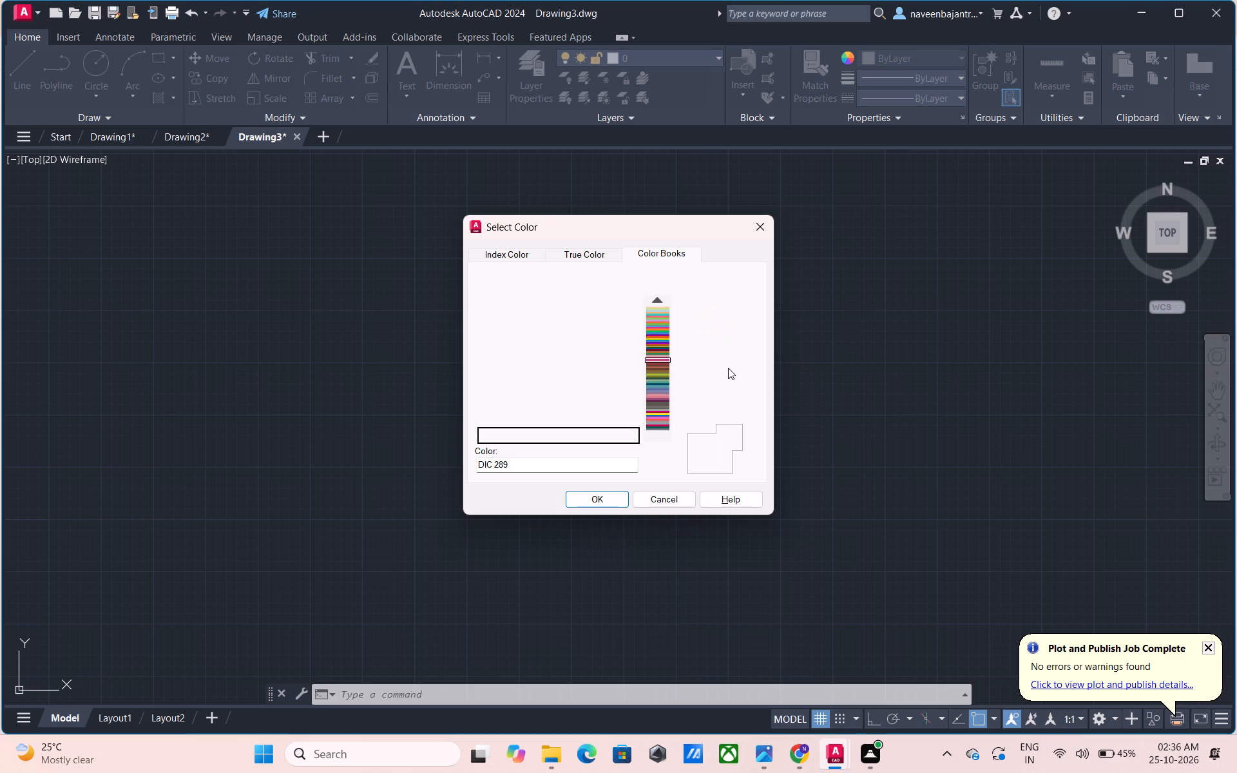
Preview the DIC COLOR GUIDE(R) colours one by one from the dusty rose DIC 290 through the reds to DIC 299.
key(Down)
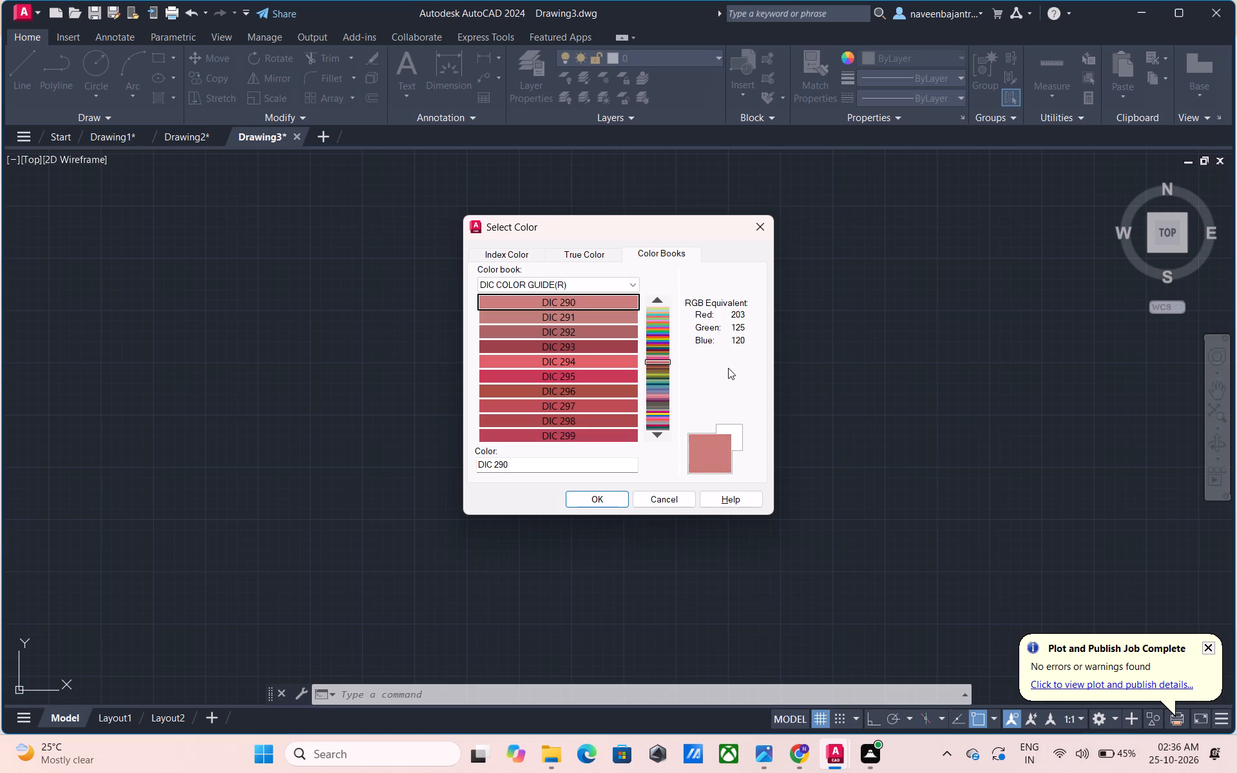
key(Down)
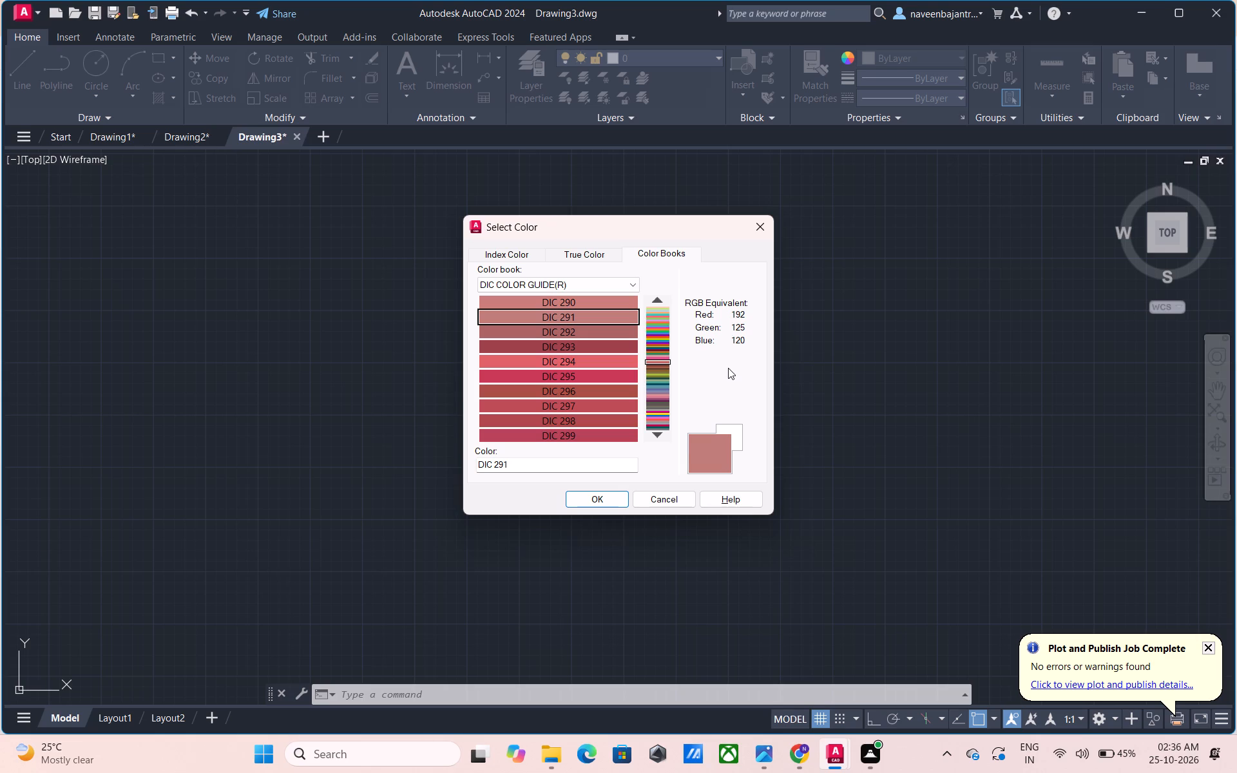
key(Down)
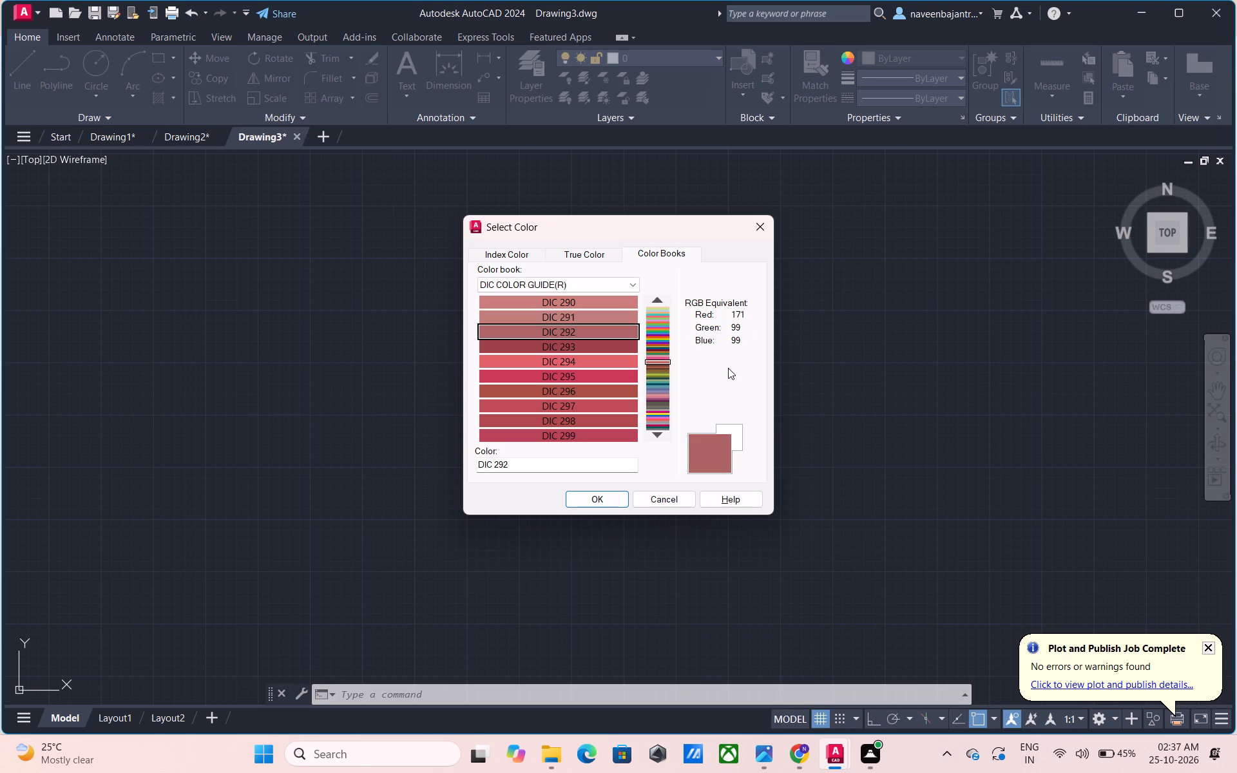
key(Down)
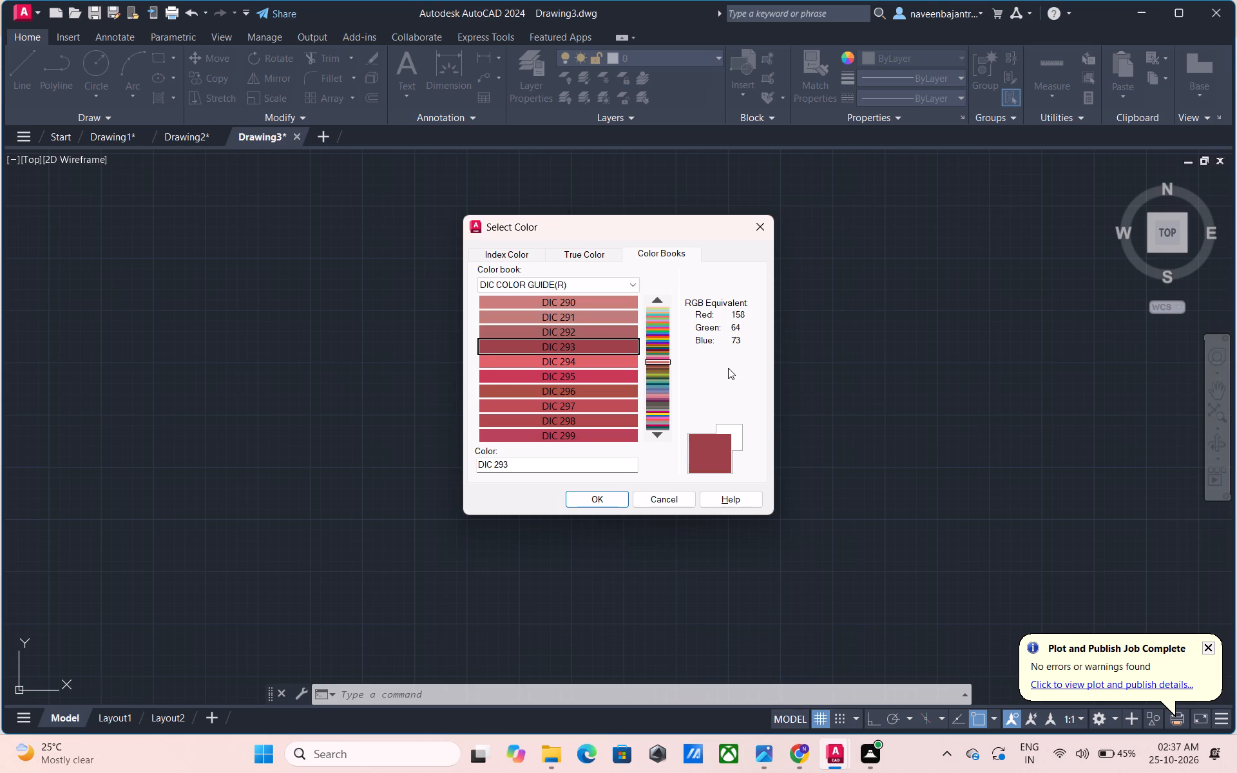
key(Down)
key(Down)
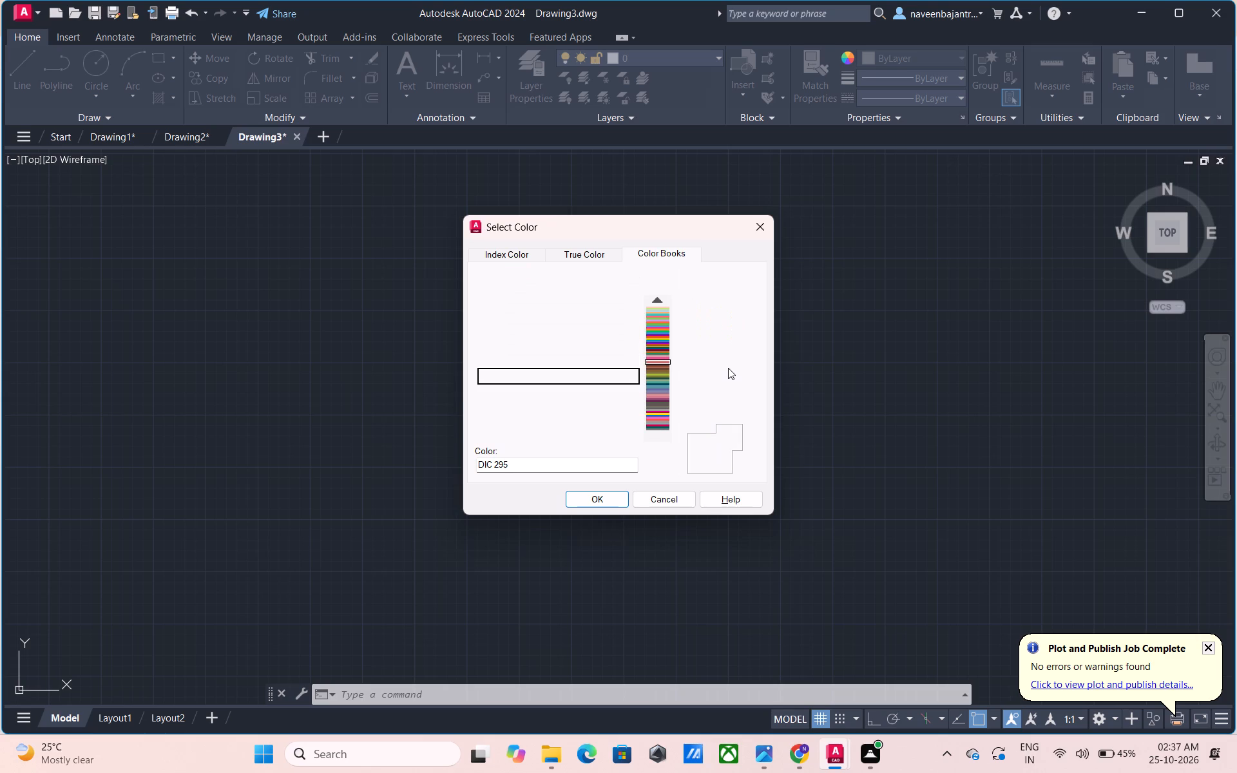
key(Down)
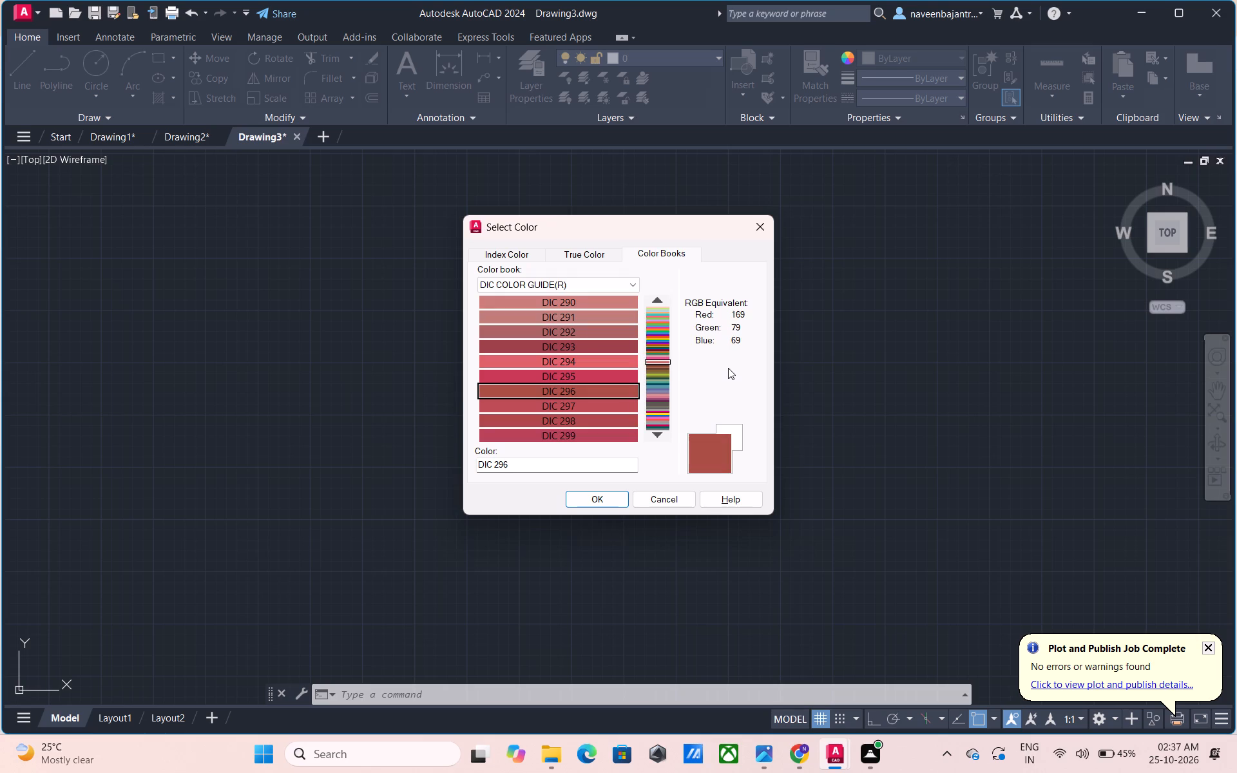
key(Down)
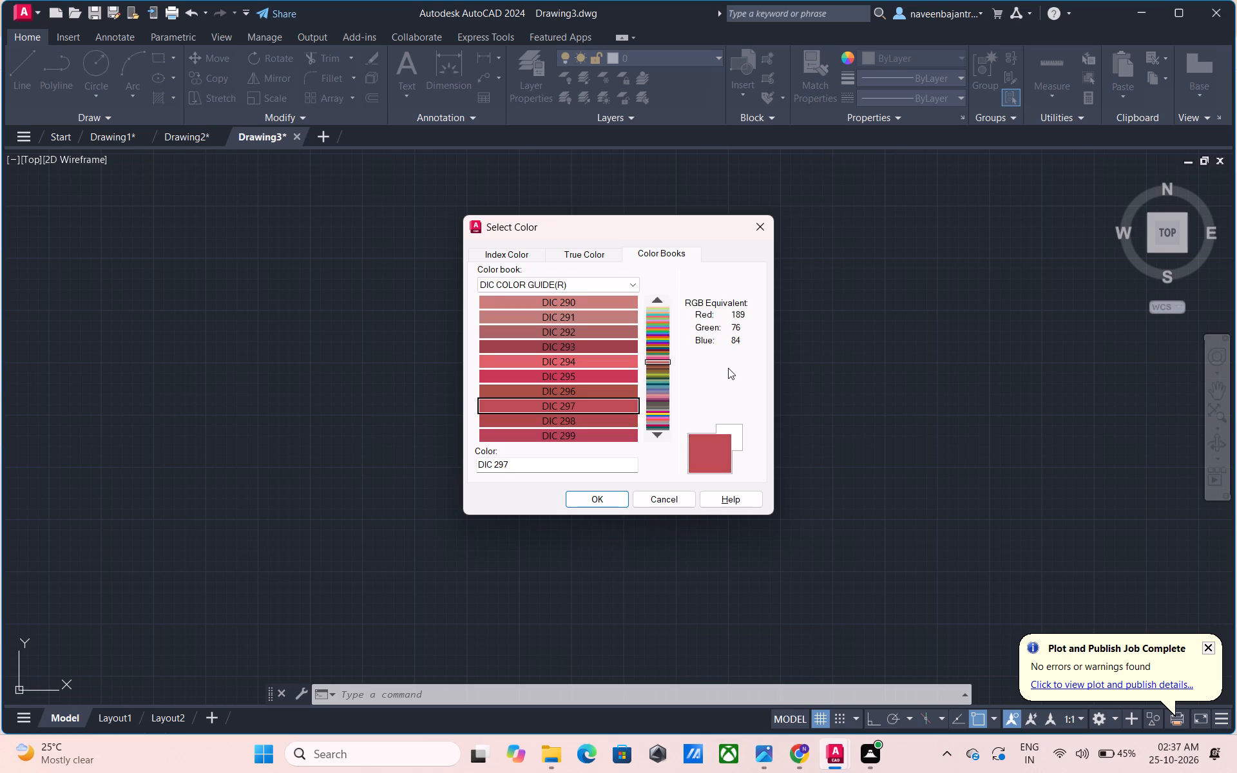
key(Down)
key(Down)
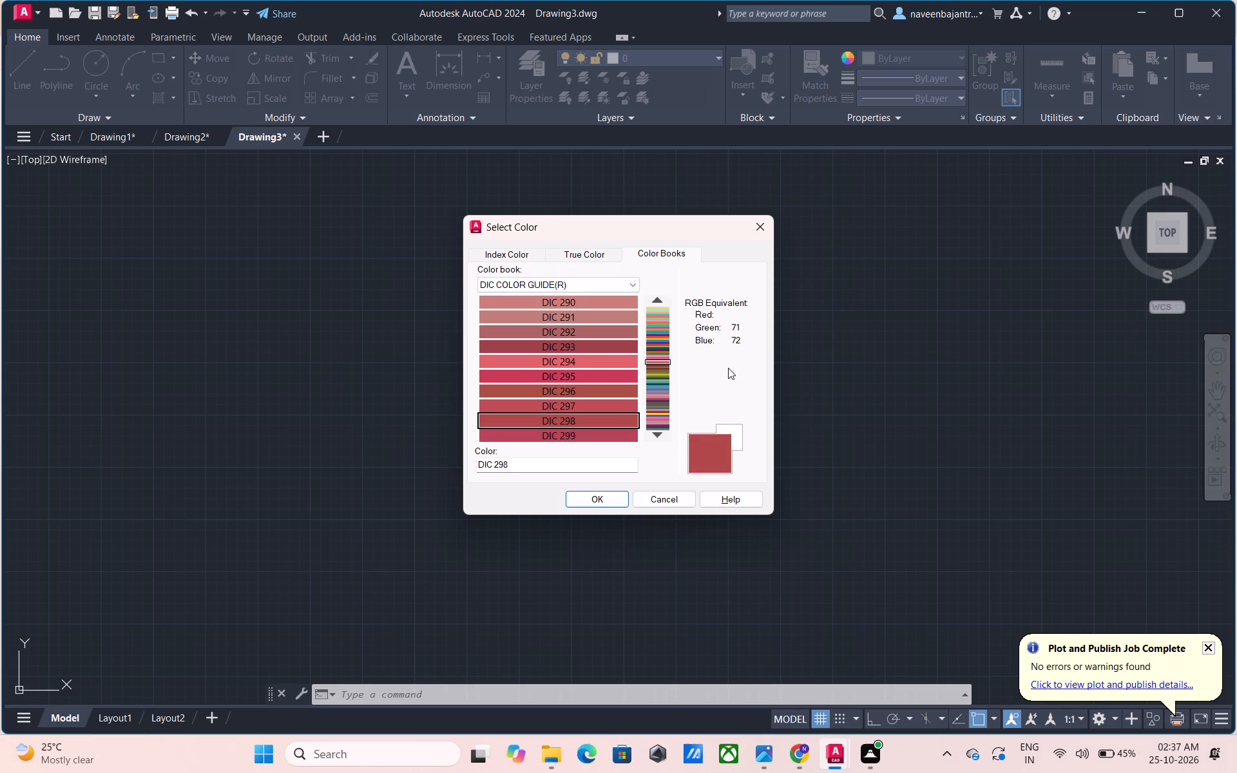
Preview the DIC COLOR GUIDE(R) colours one by one from the dark red DIC 300 through the rust tones to the brown DIC 309.
key(Down)
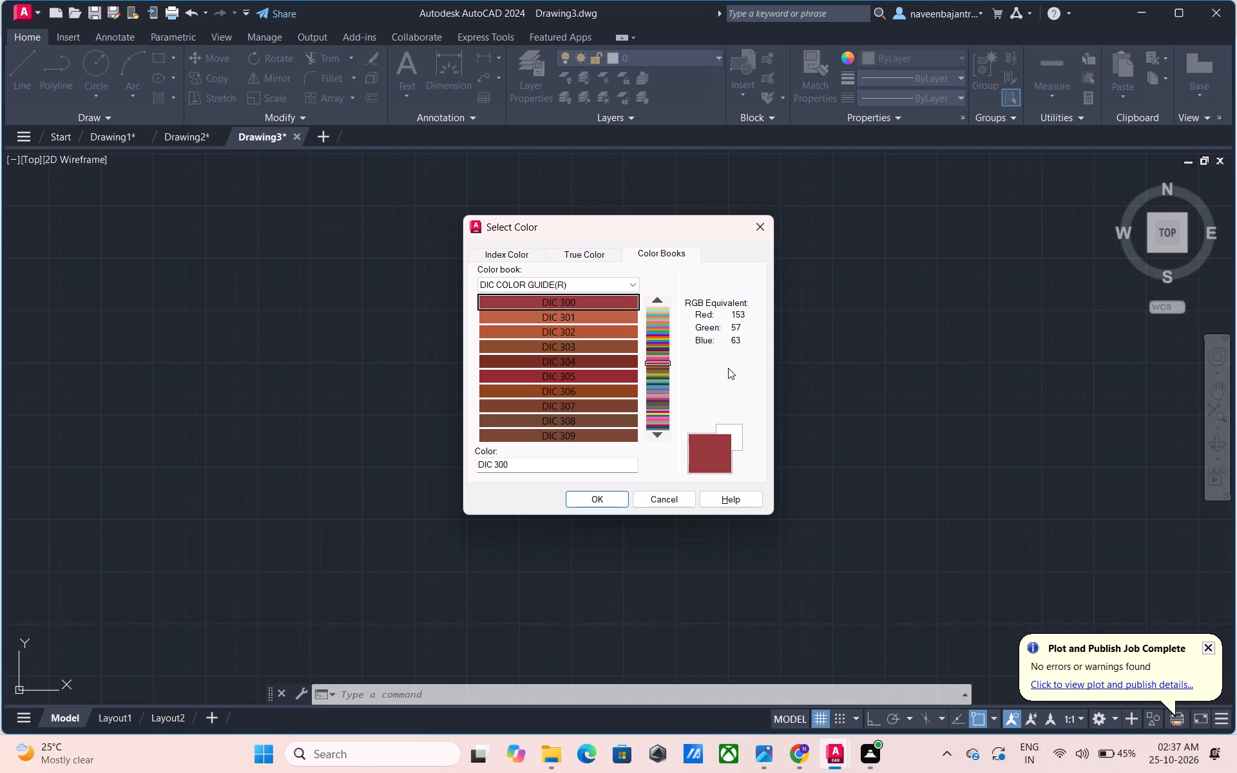
key(Down)
key(Down)
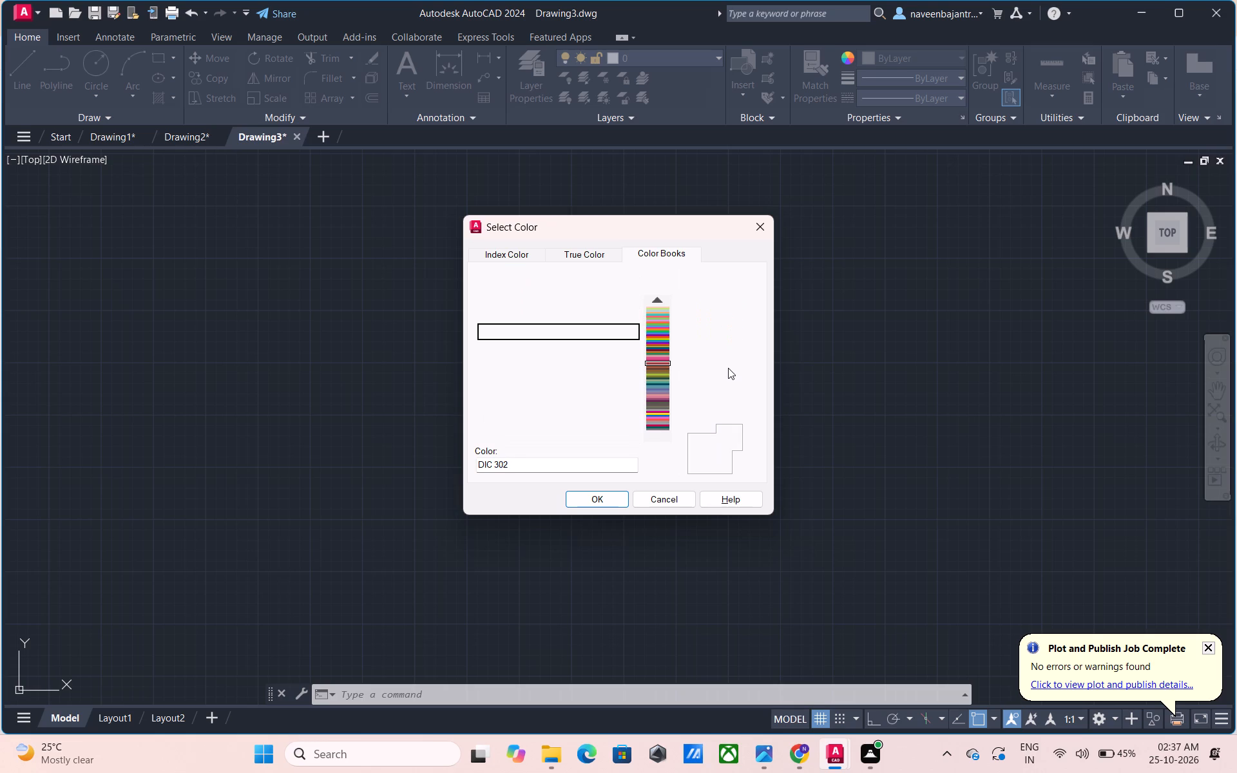
key(Down)
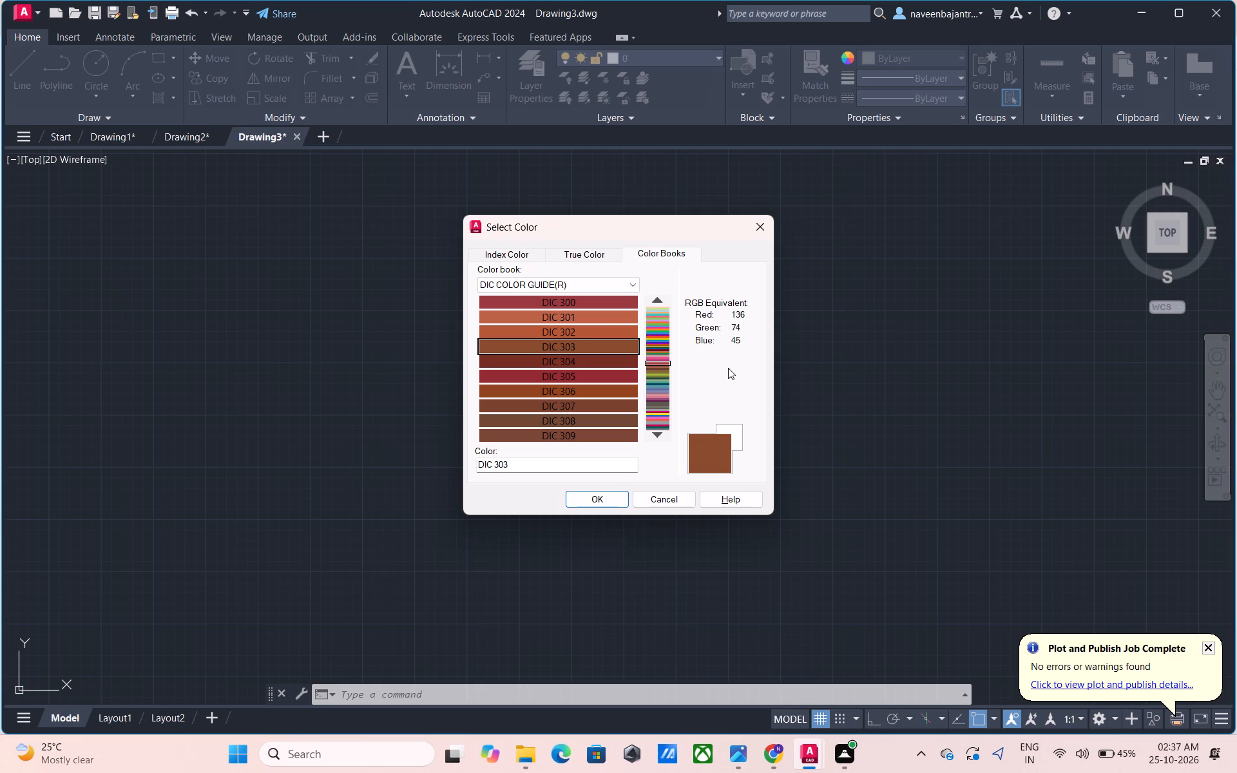
key(Down)
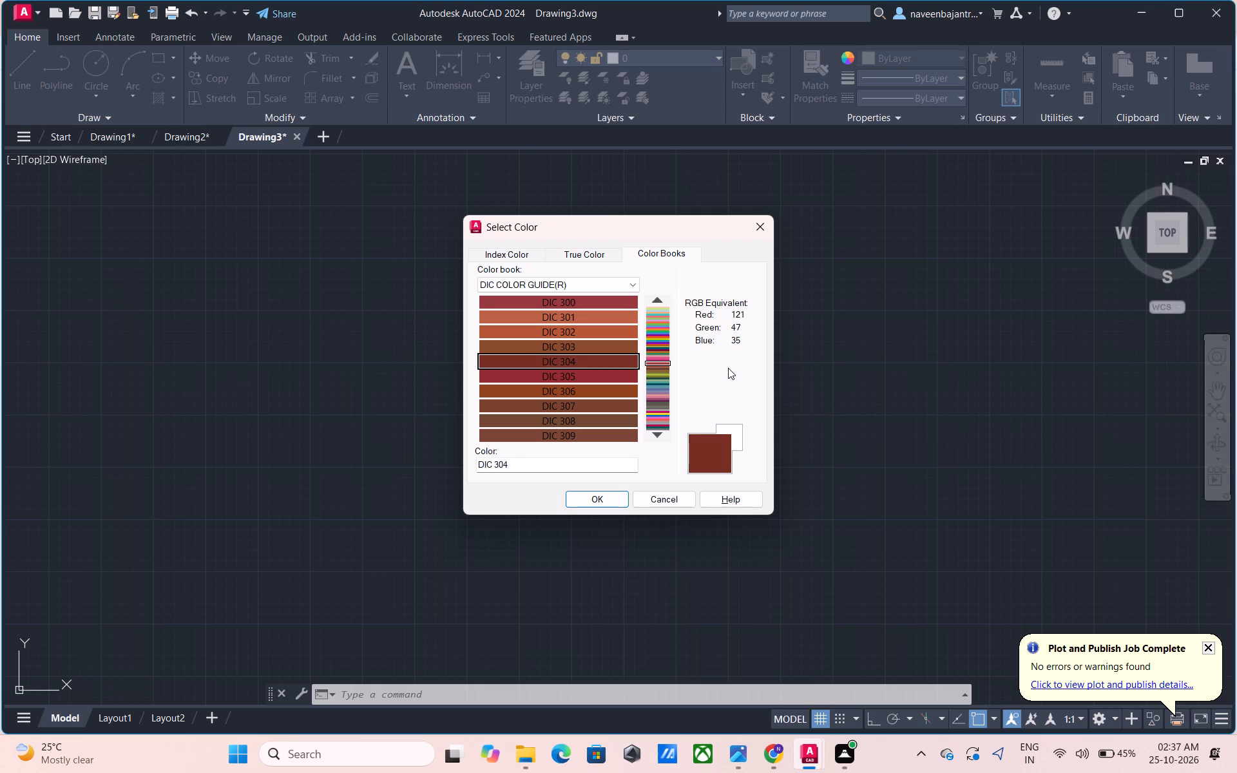
key(Down)
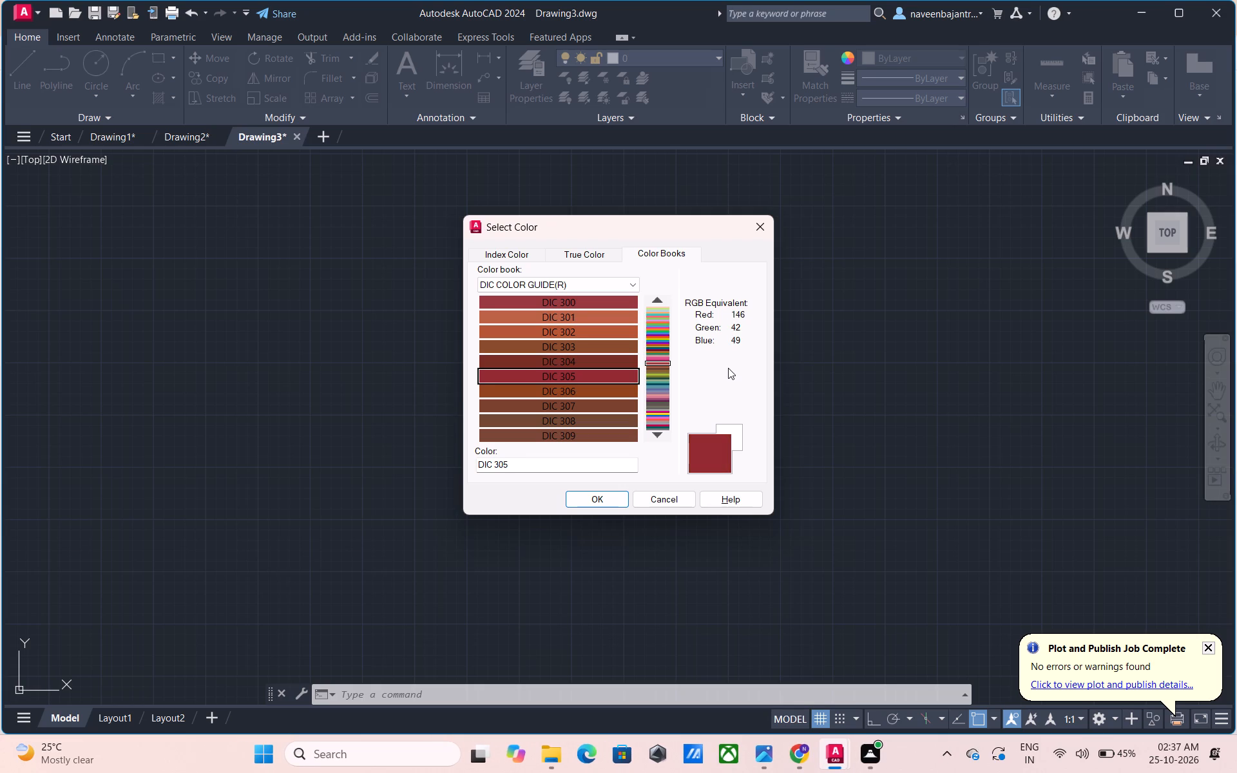
key(Down)
key(Down)
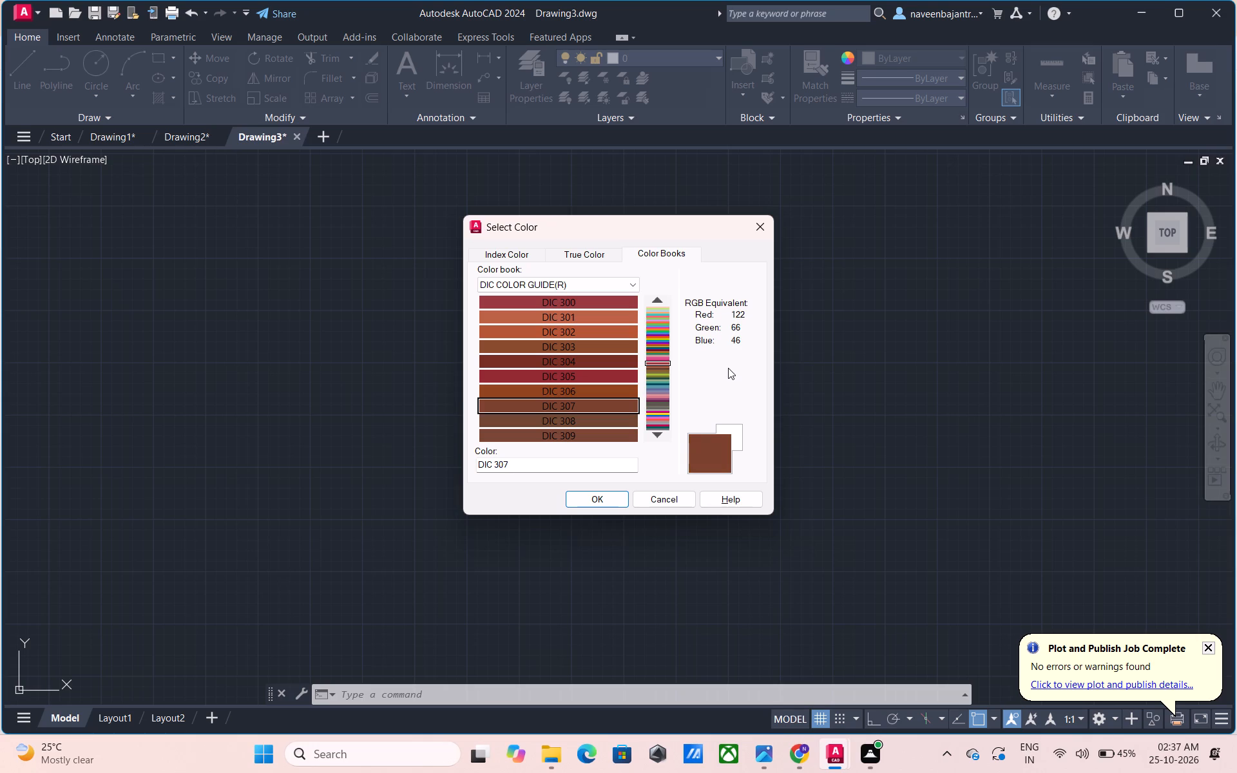
key(Down)
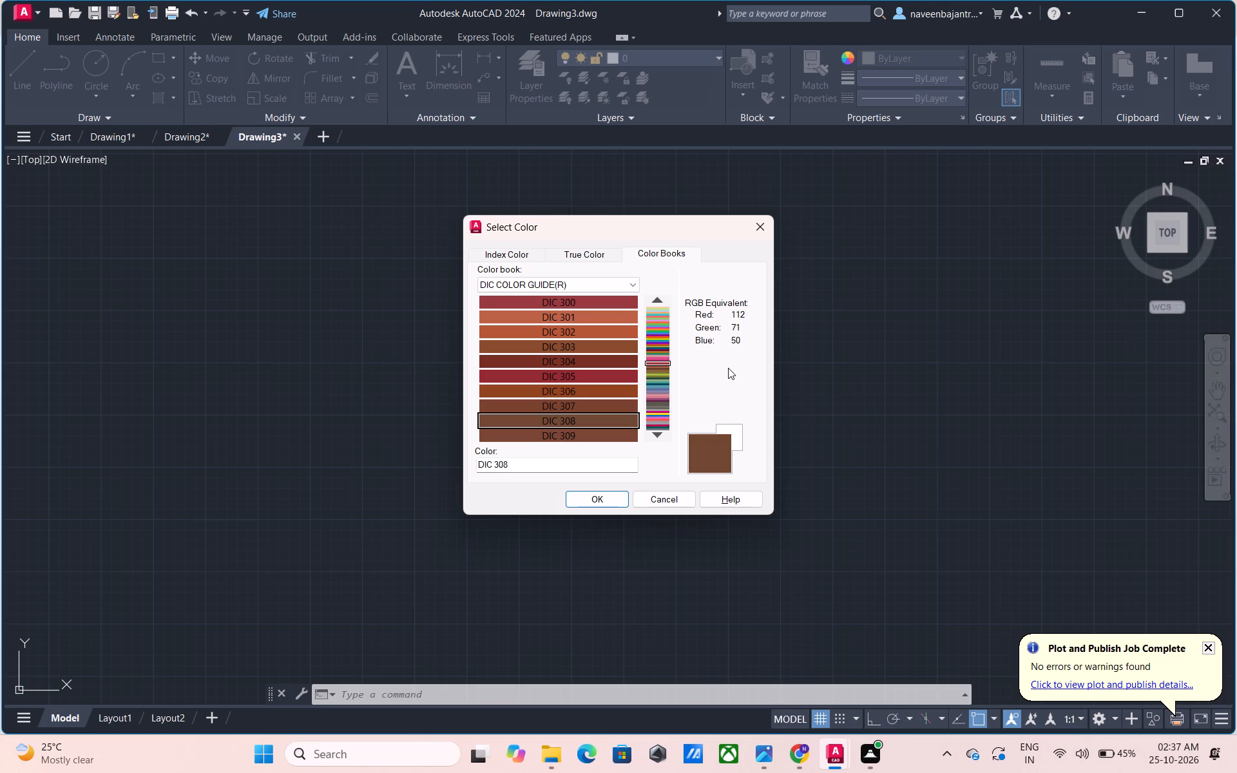
key(Down)
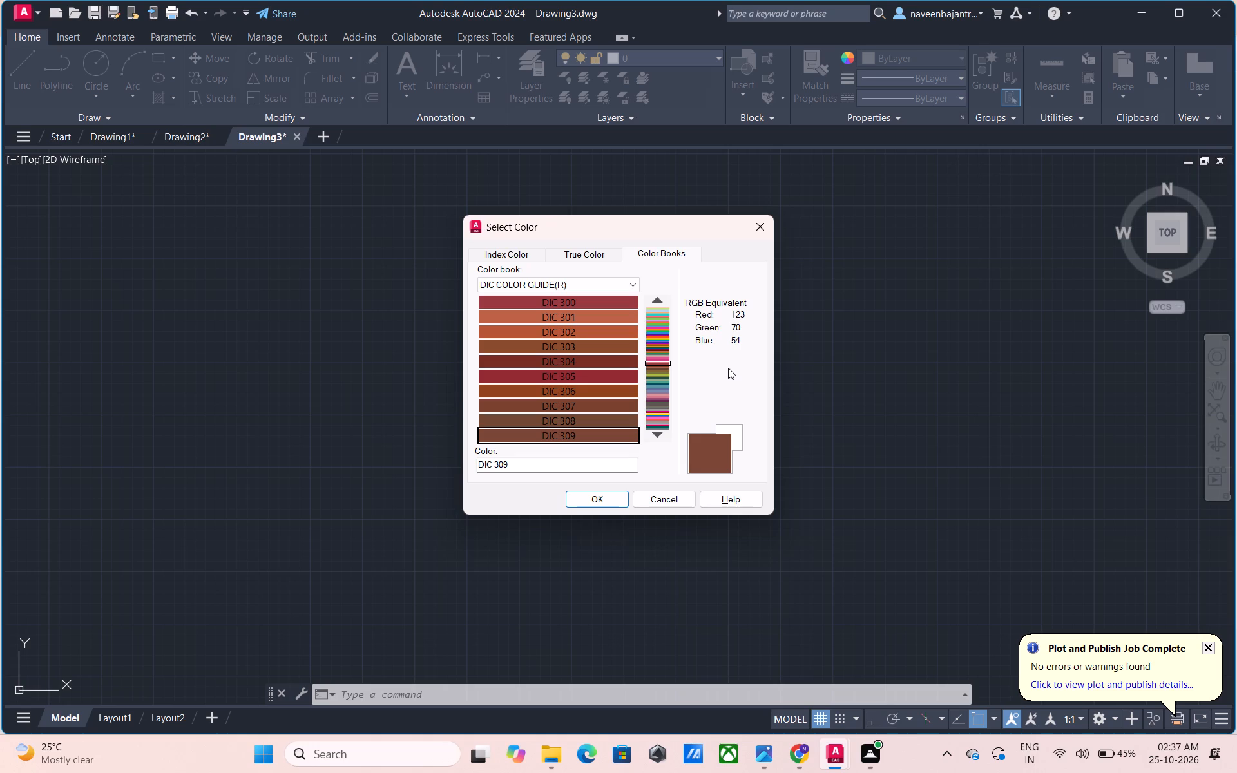
Preview the DIC COLOR GUIDE(R) colours one by one from the dark brown DIC 310 through the ochres to the burnt orange DIC 319.
key(Down)
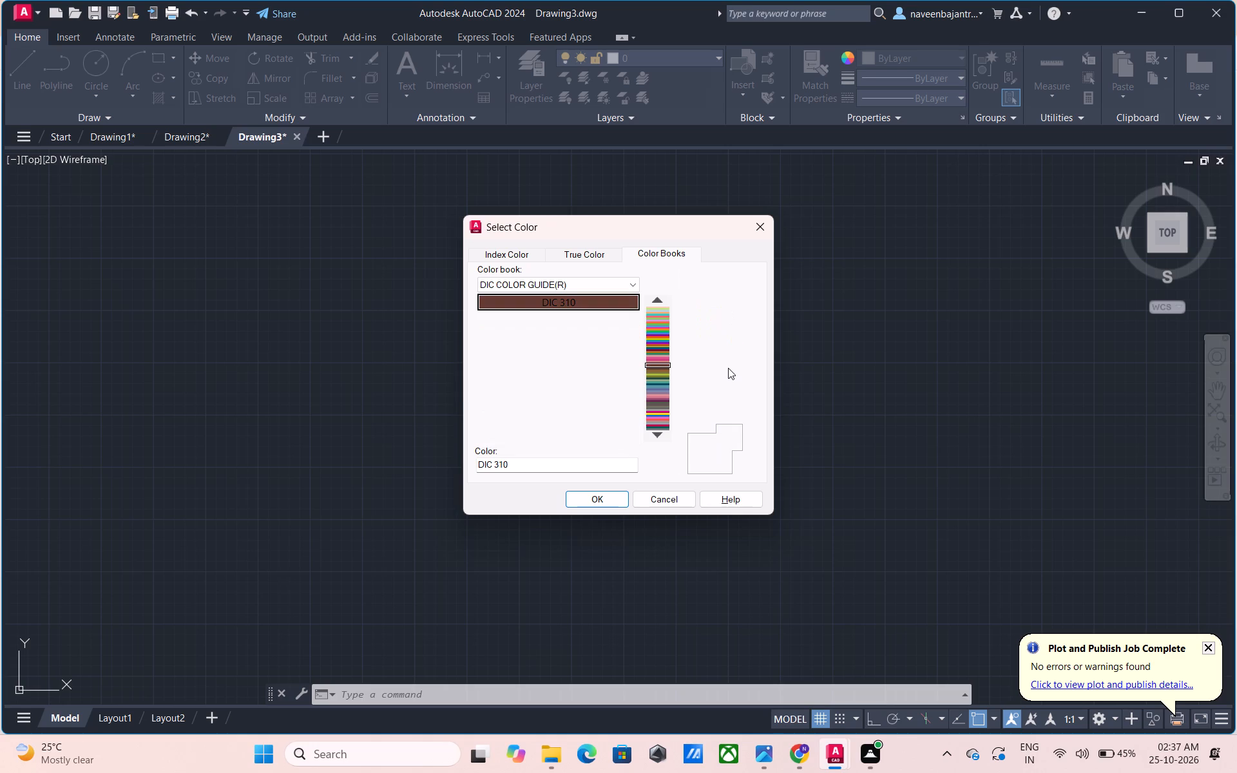
key(Down)
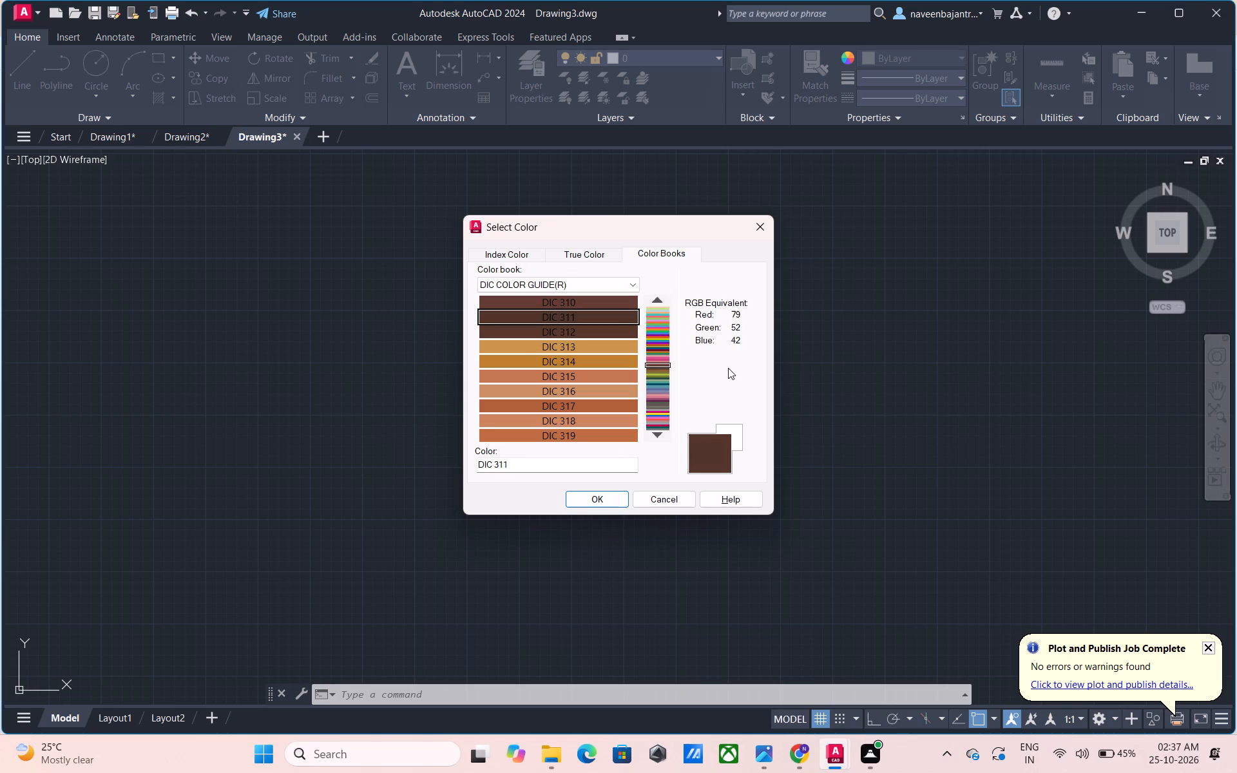
key(Down)
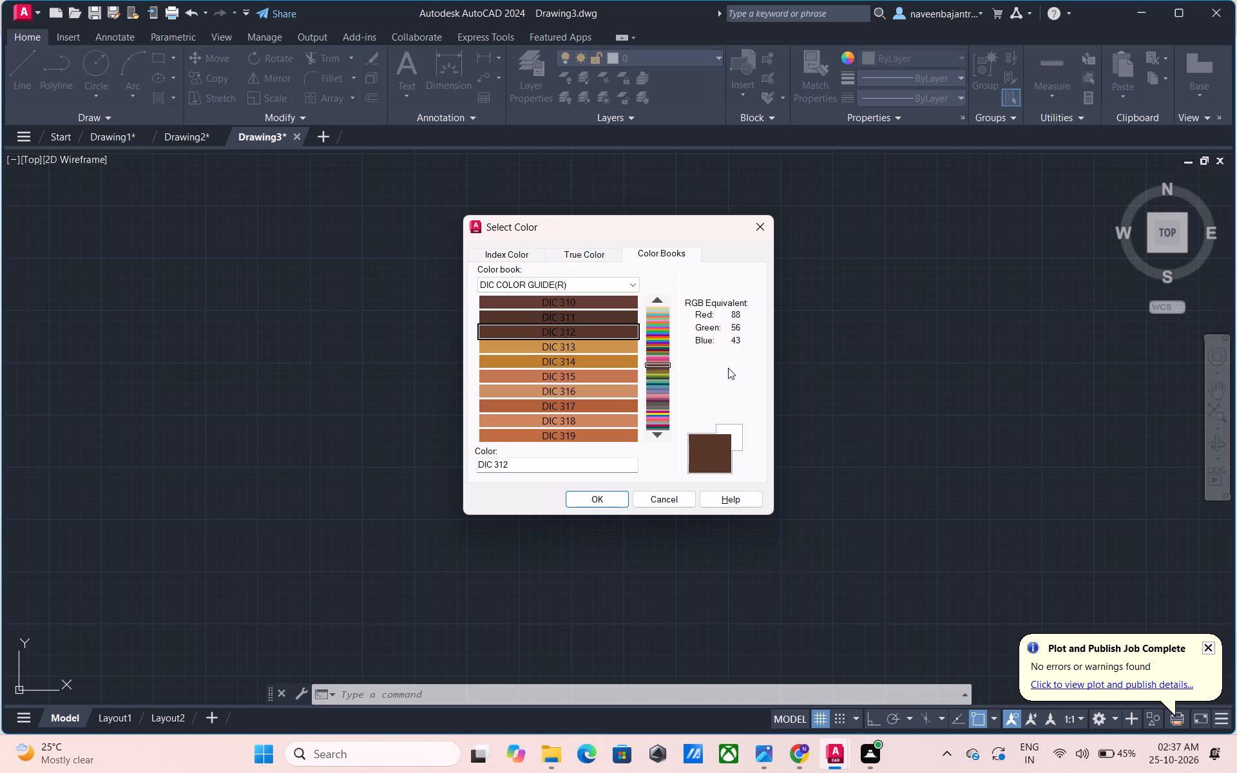
key(Down)
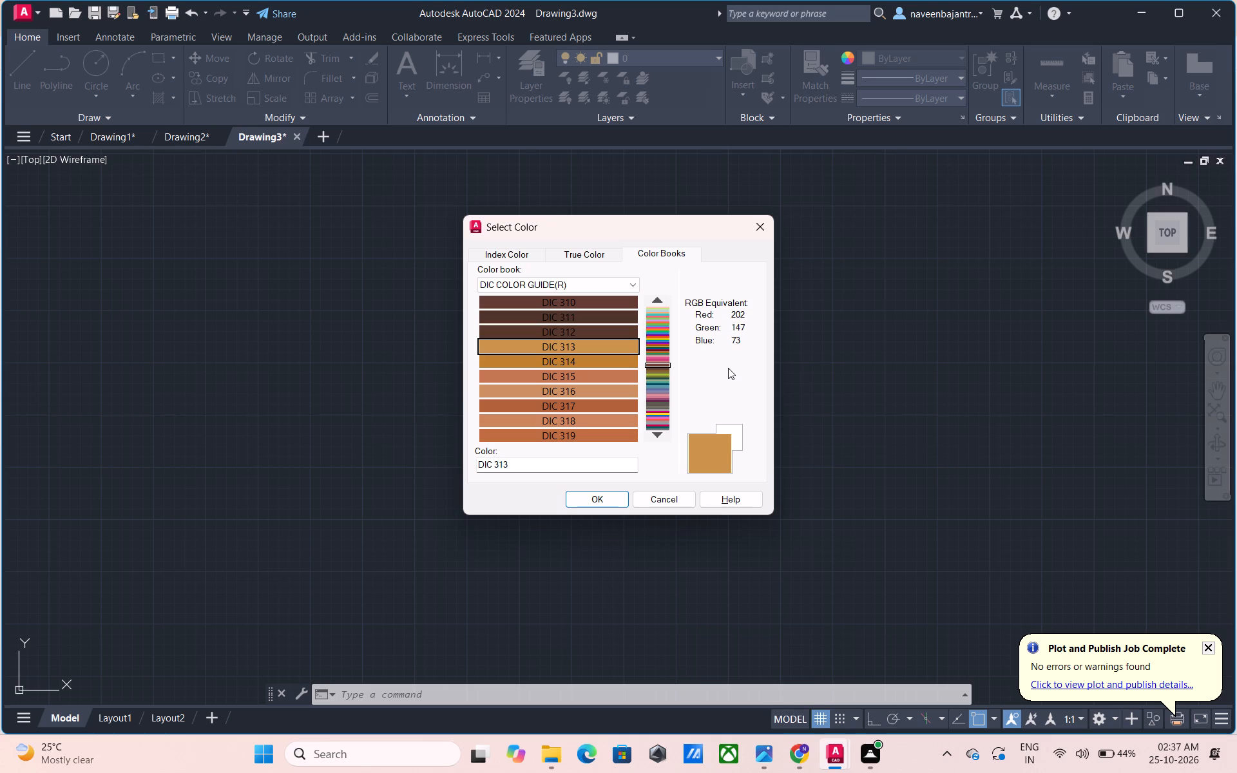
key(Down)
key(Down)
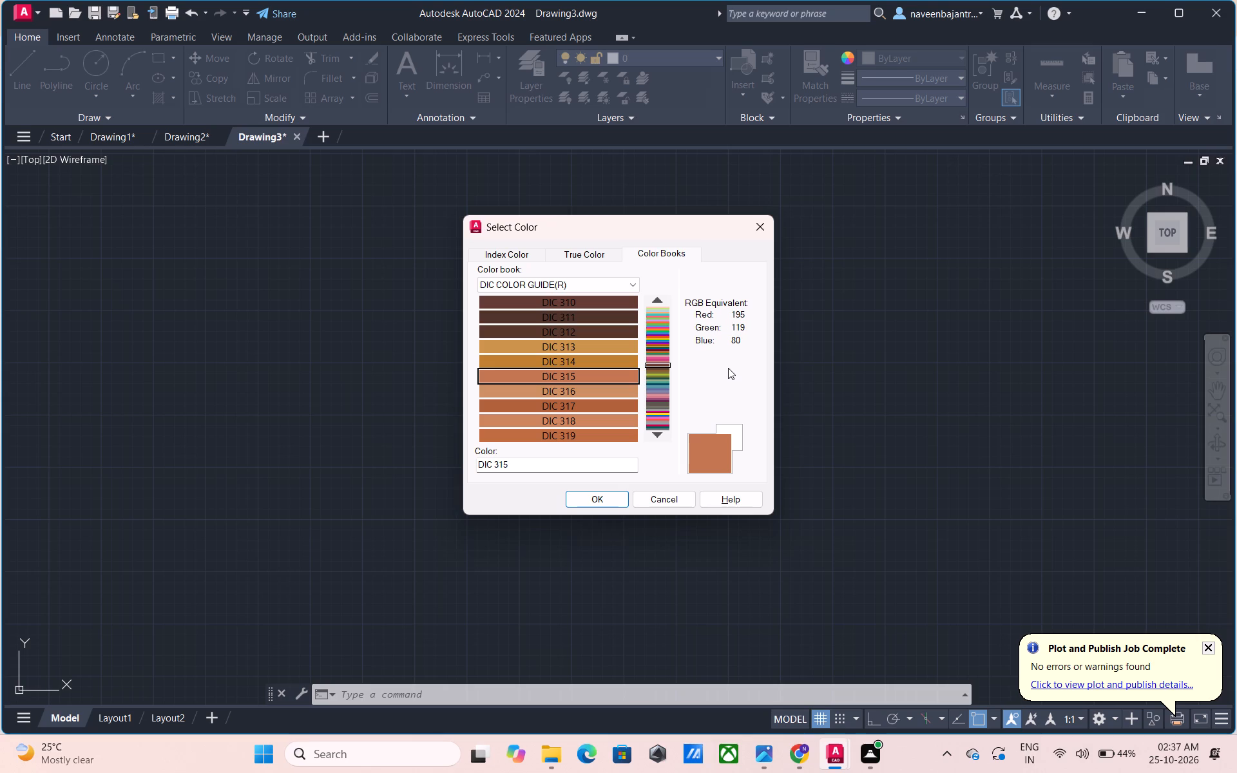
key(Down)
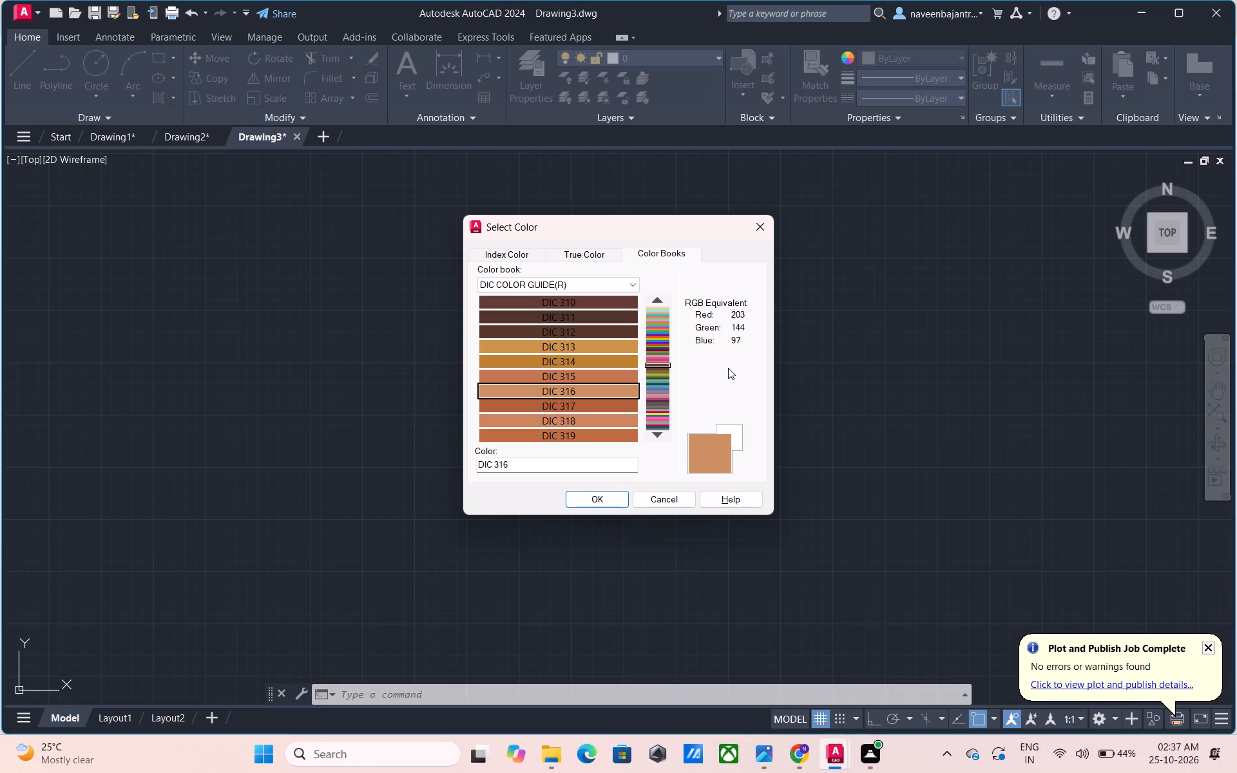
key(Down)
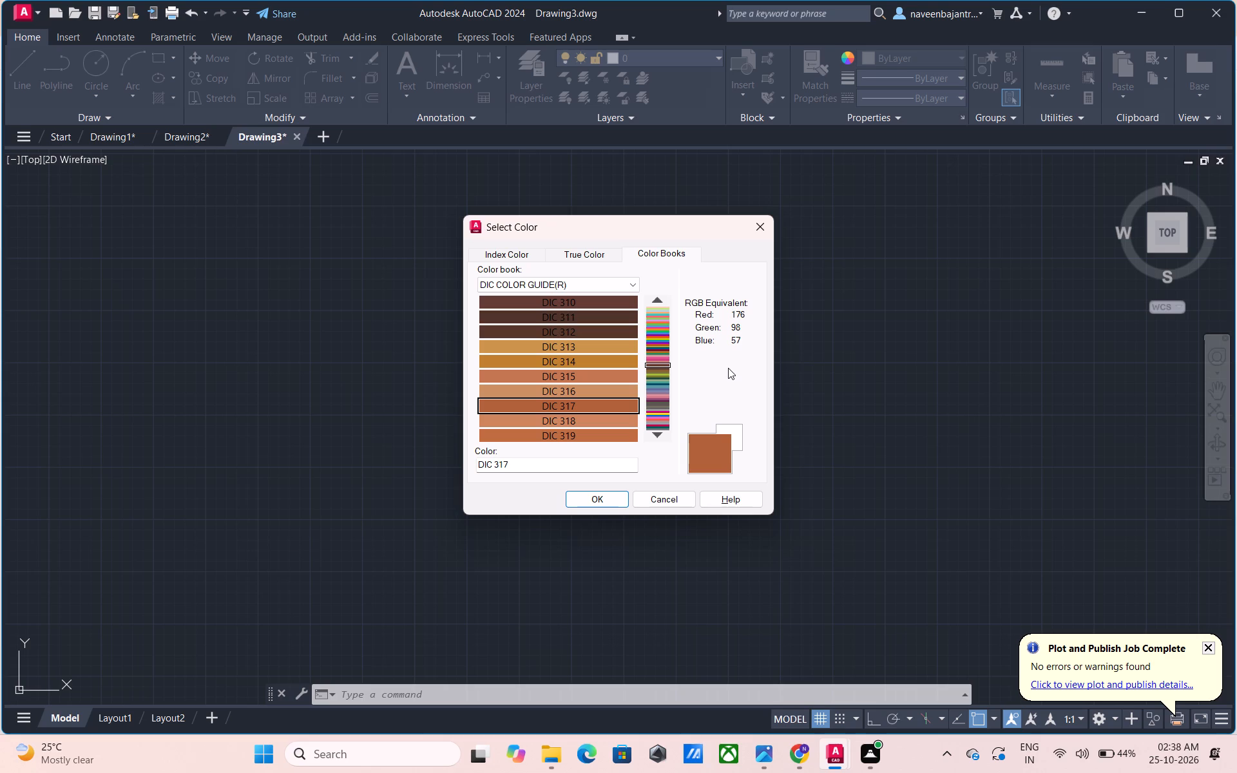
key(Down)
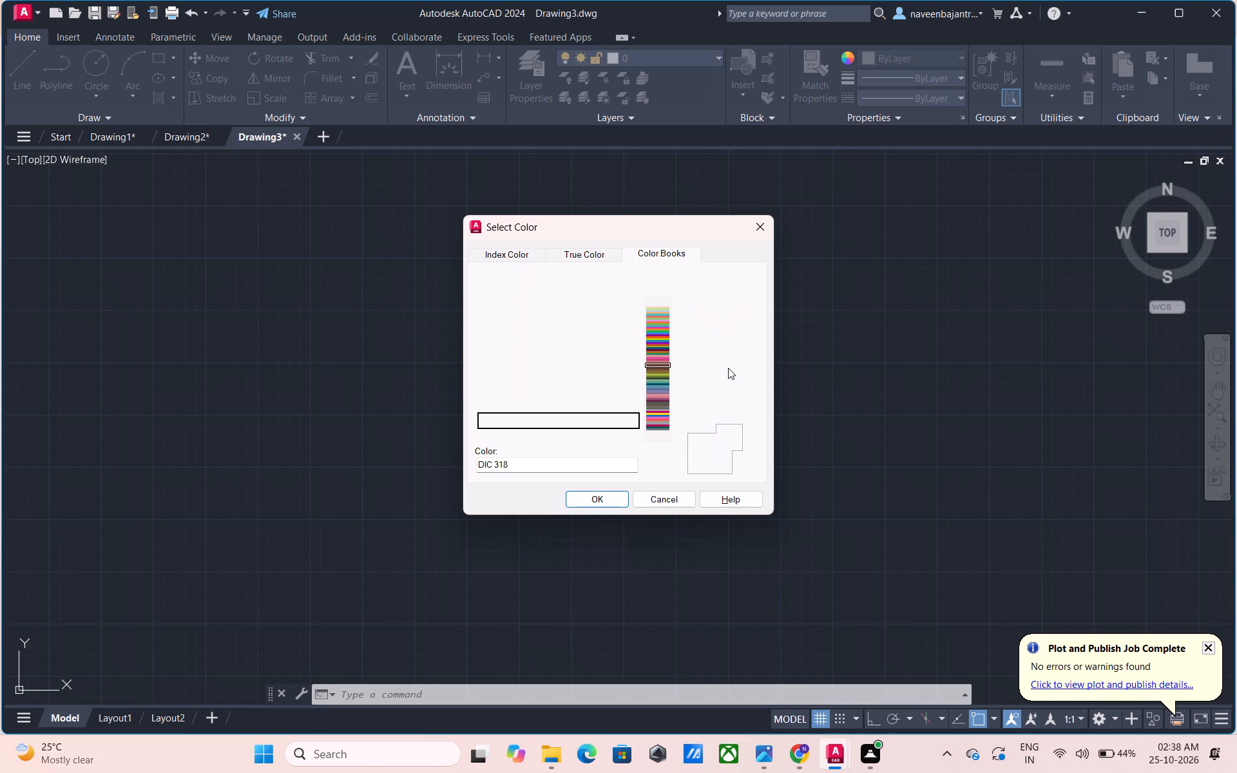
key(Down)
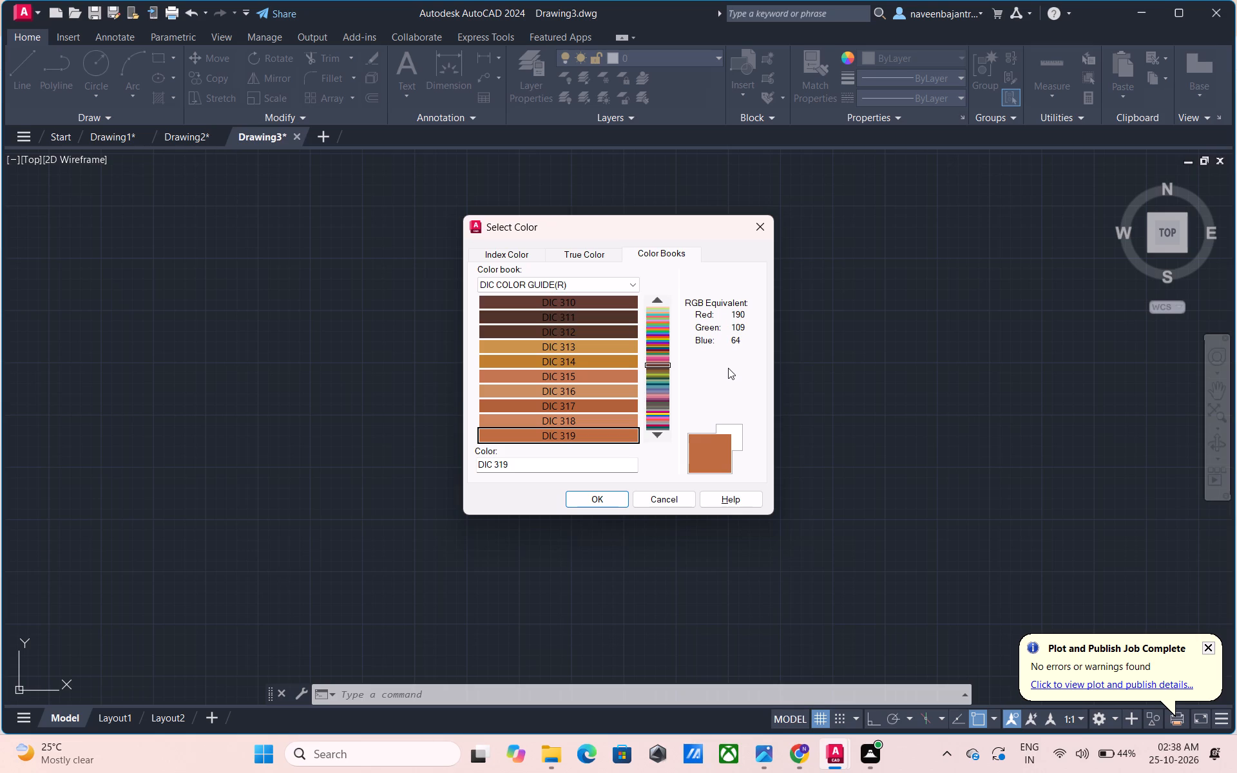
Preview the DIC COLOR GUIDE(R) colours one by one from the terracotta DIC 320 through the browns to DIC 329.
key(Down)
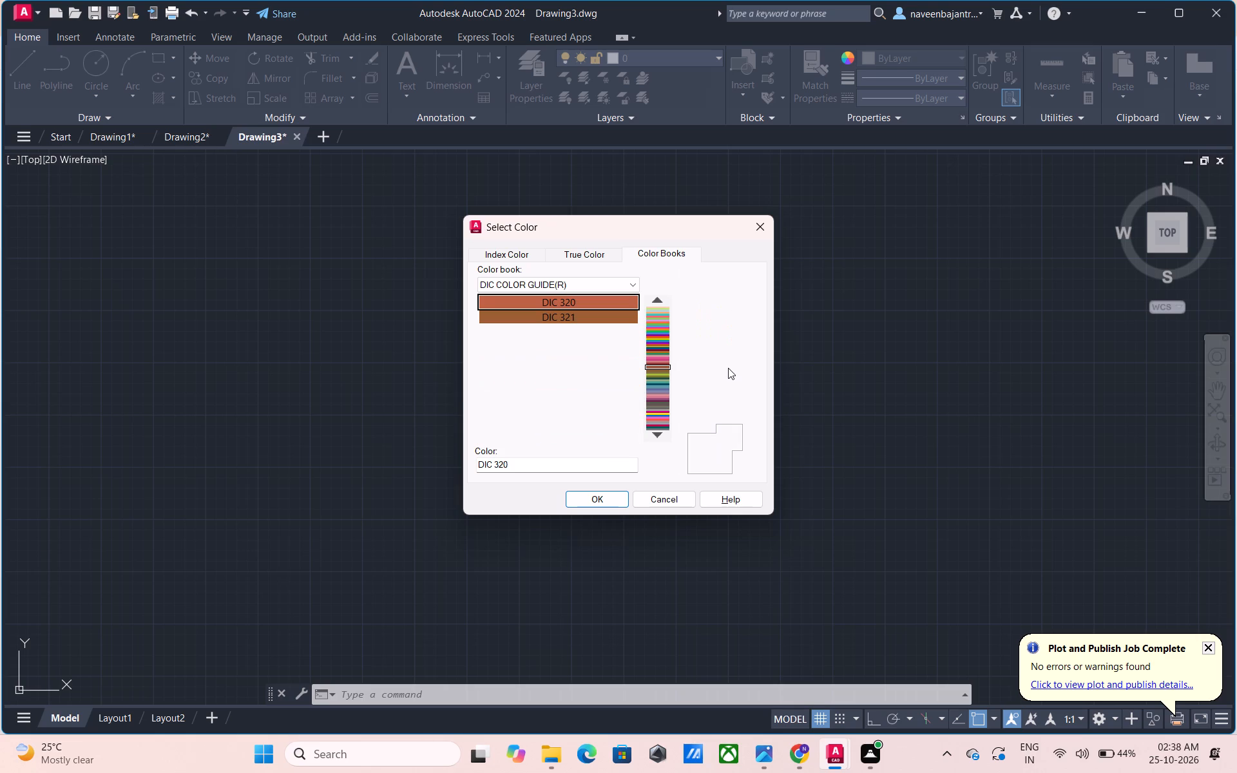
key(Down)
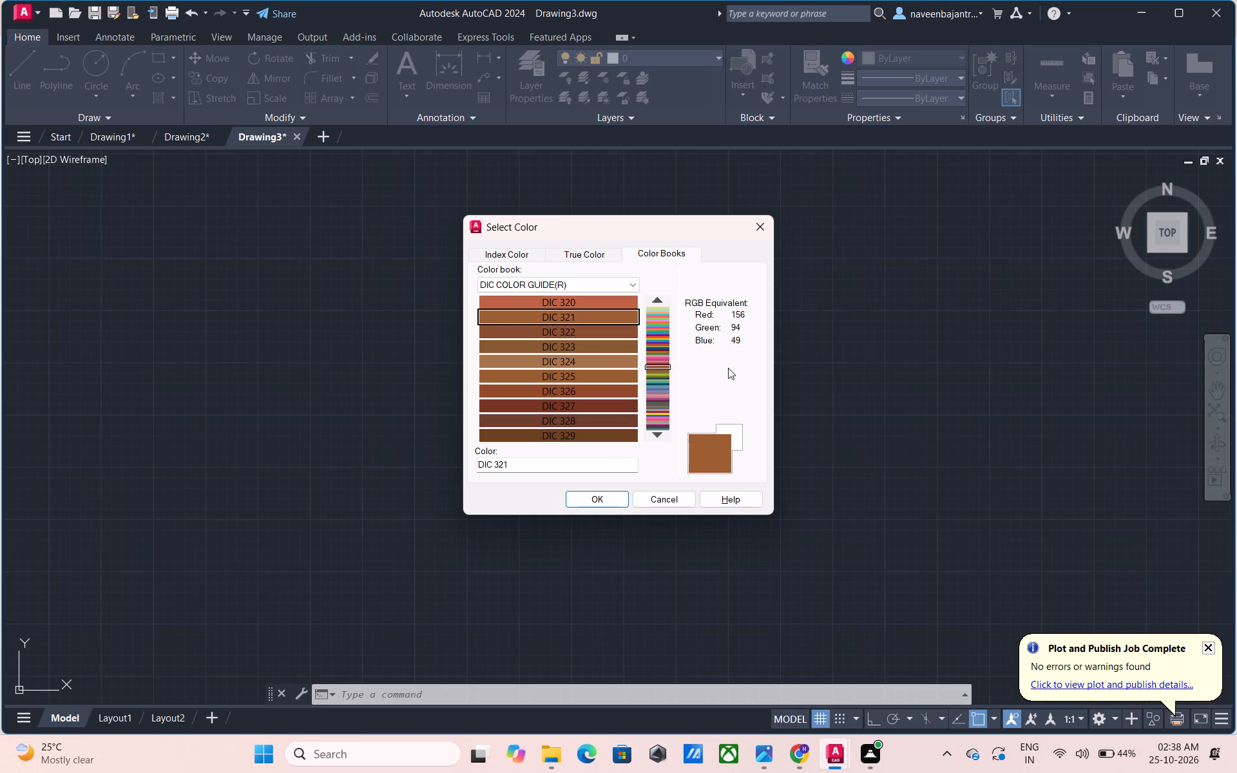
key(Down)
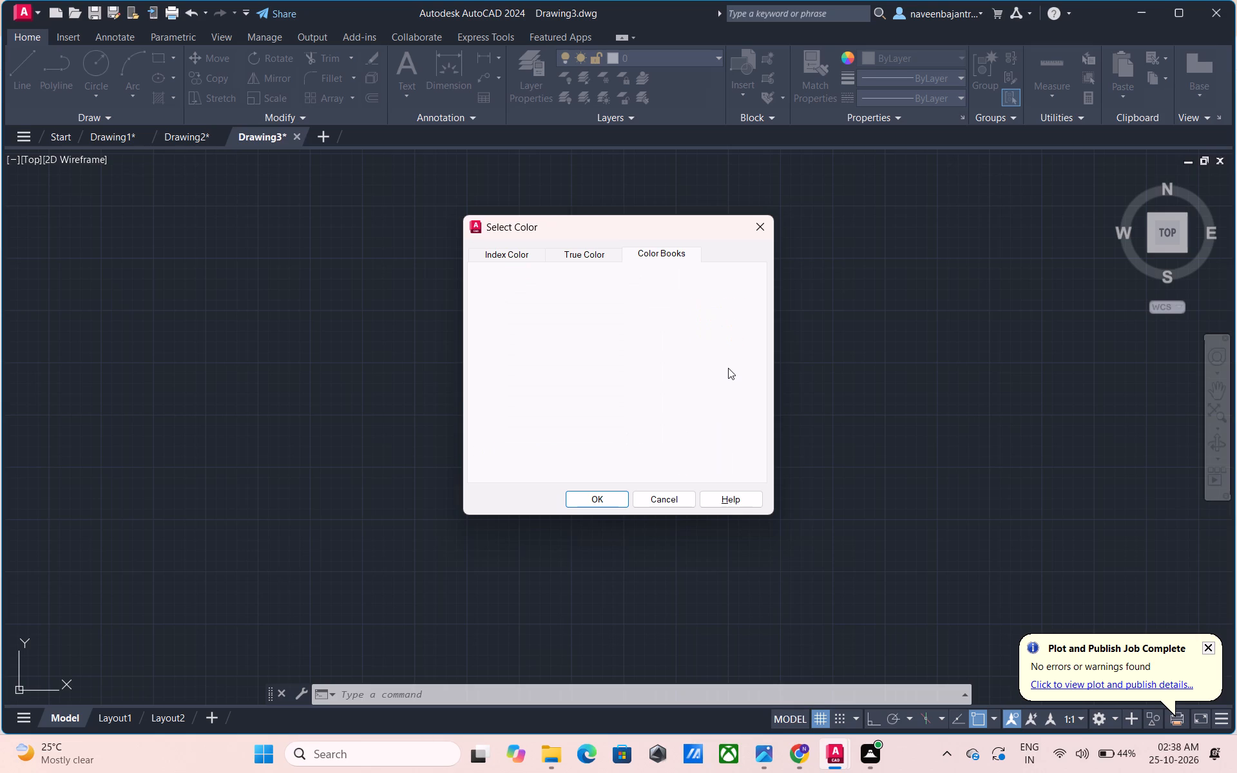
key(Down)
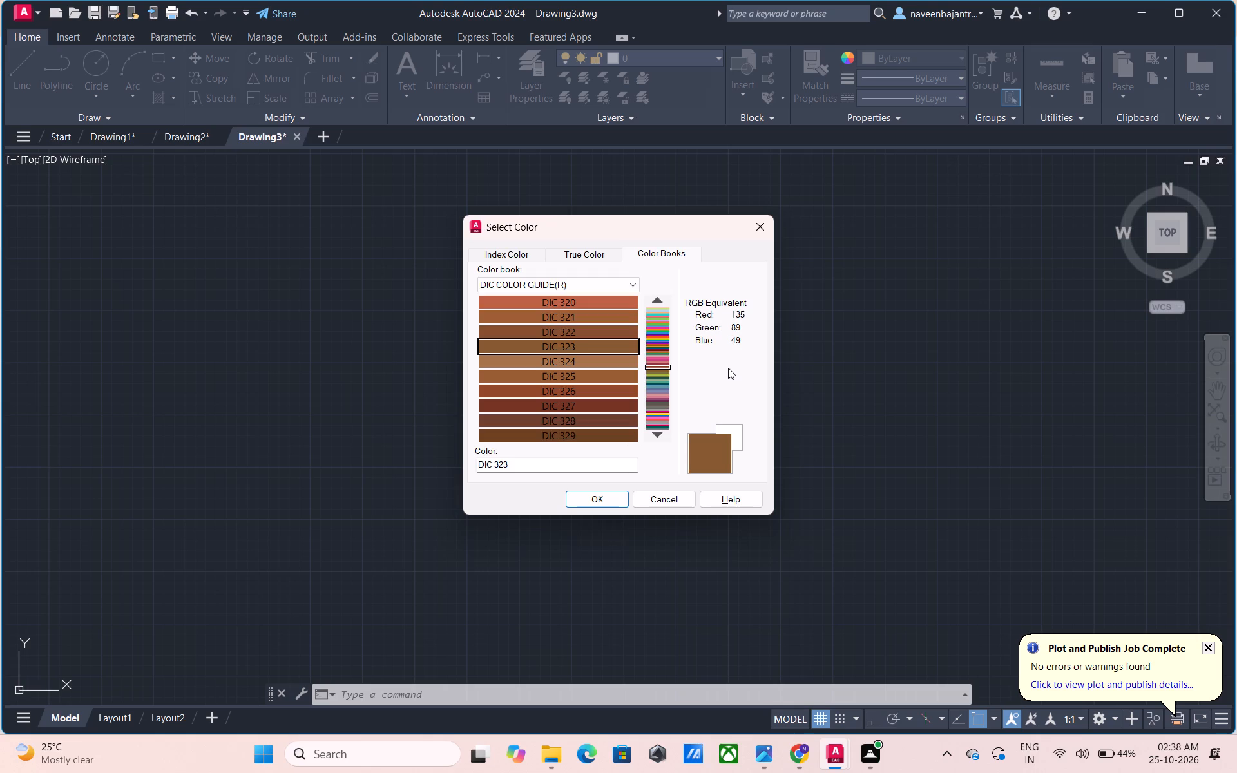
key(Down)
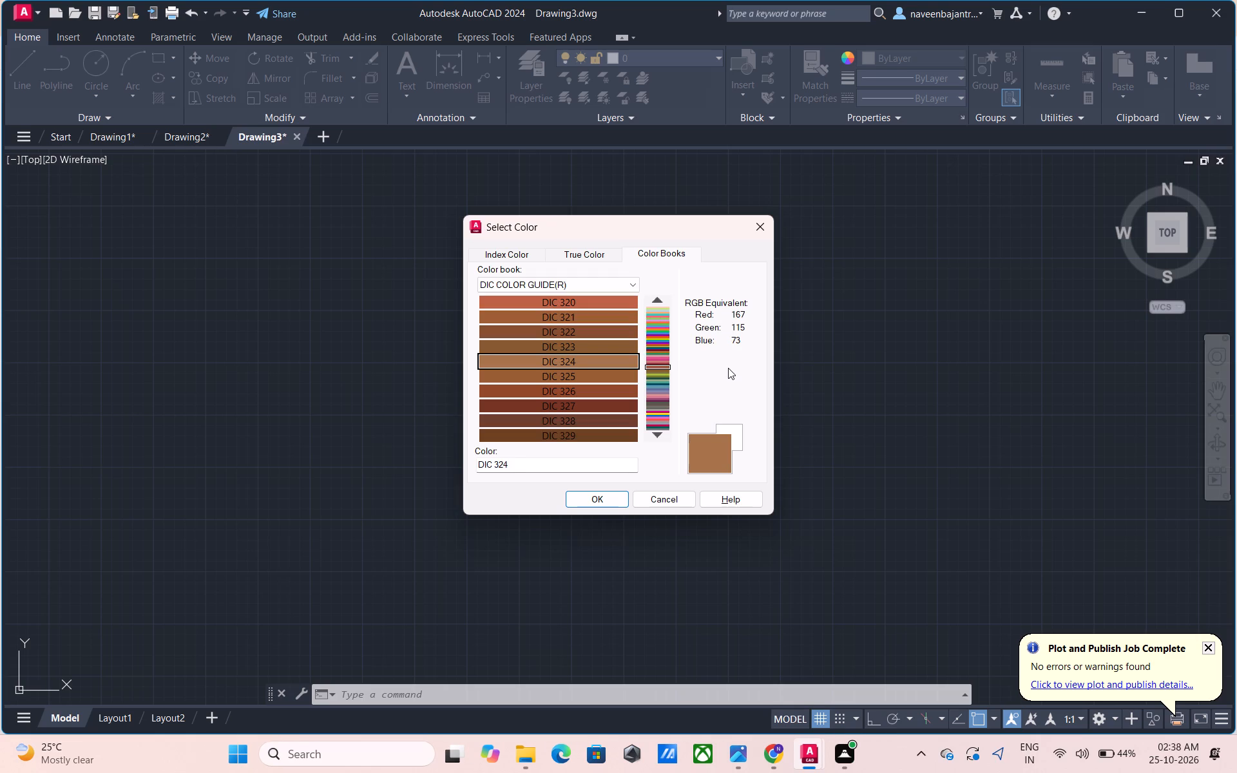
key(Down)
key(Down)
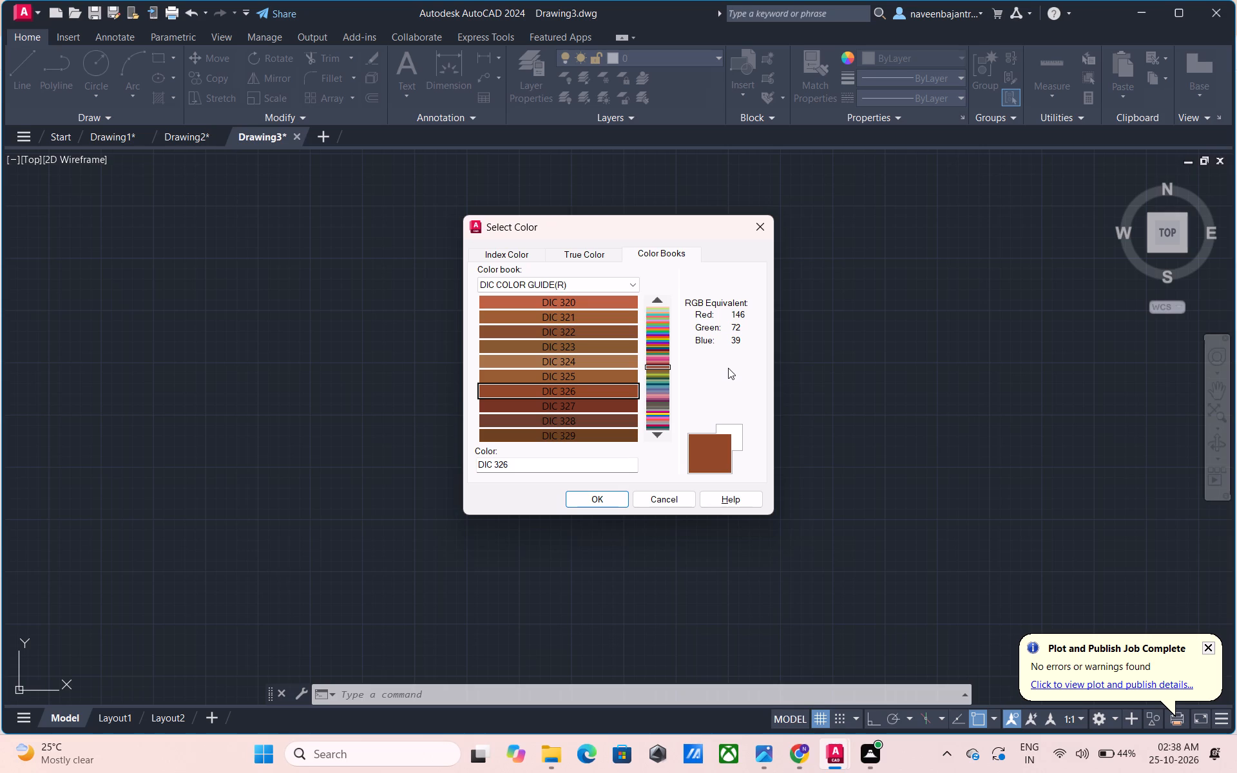
key(Down)
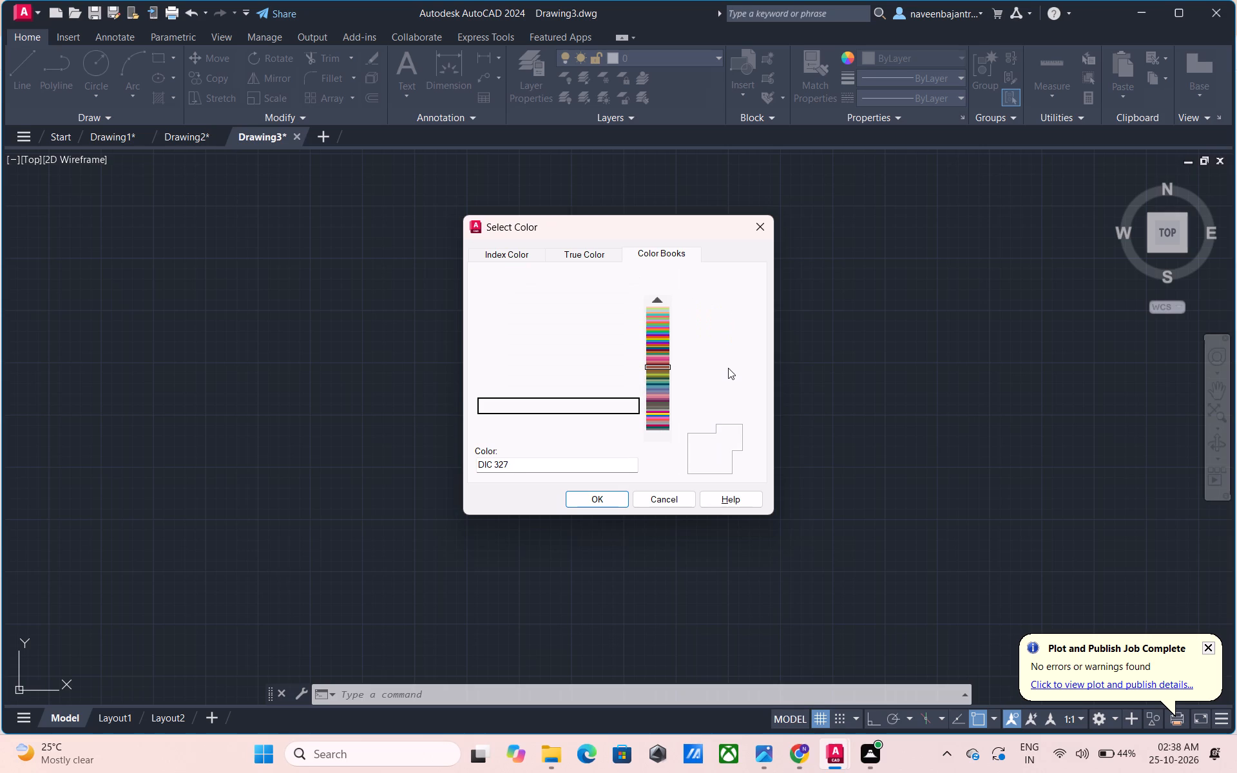
key(Down)
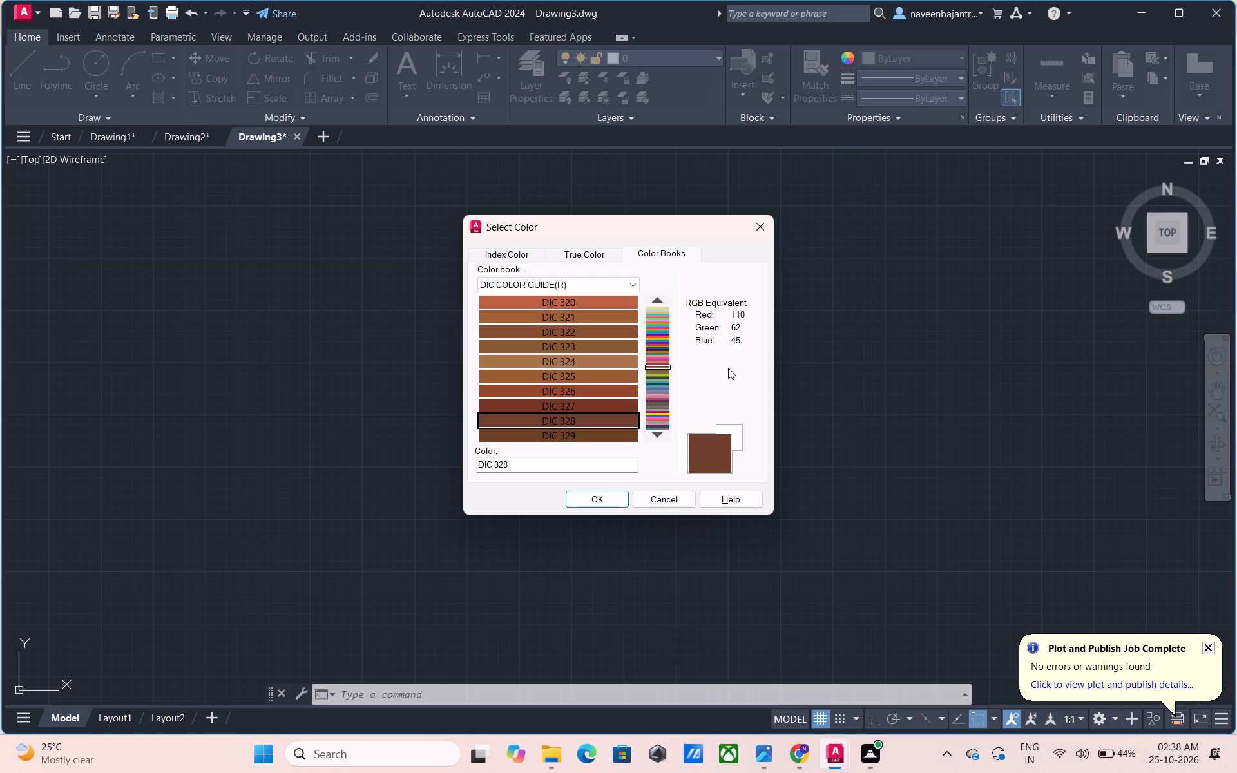
key(Down)
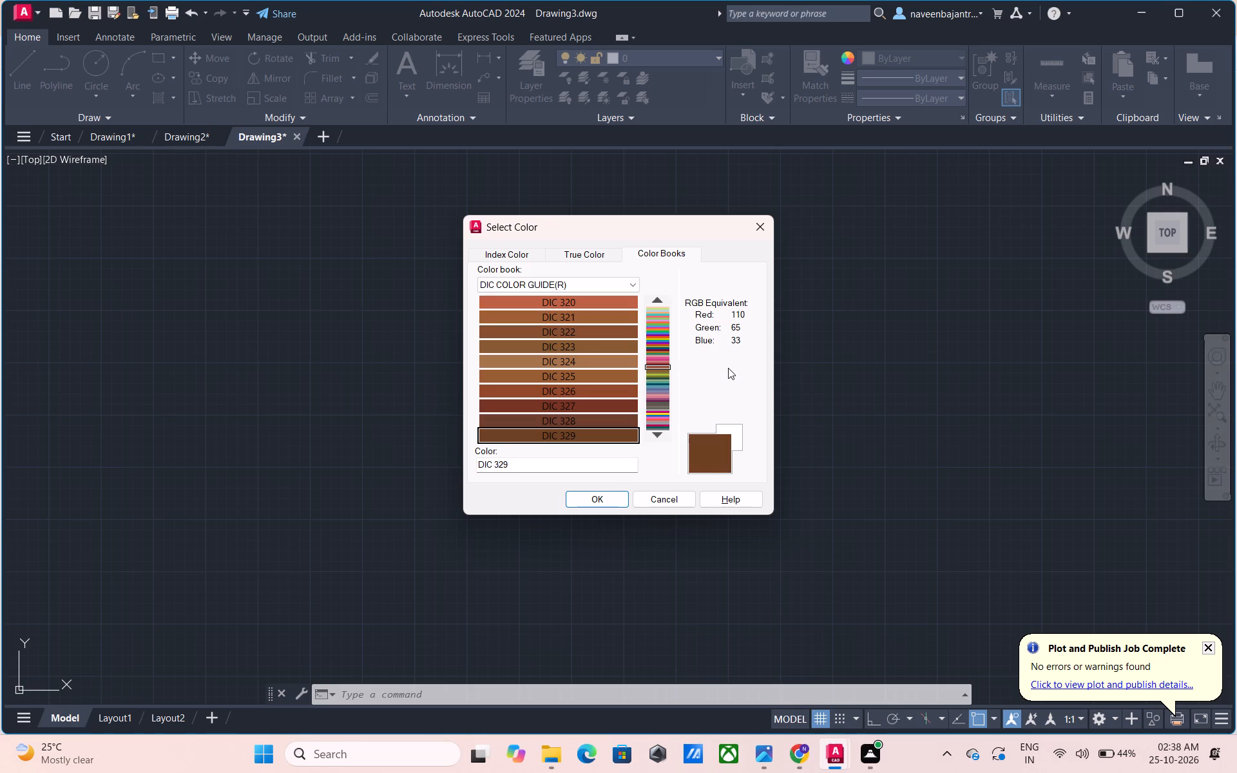
Preview the DIC COLOR GUIDE(R) colours one by one from the dark brown DIC 330 through the tans to the brown DIC 339.
key(Down)
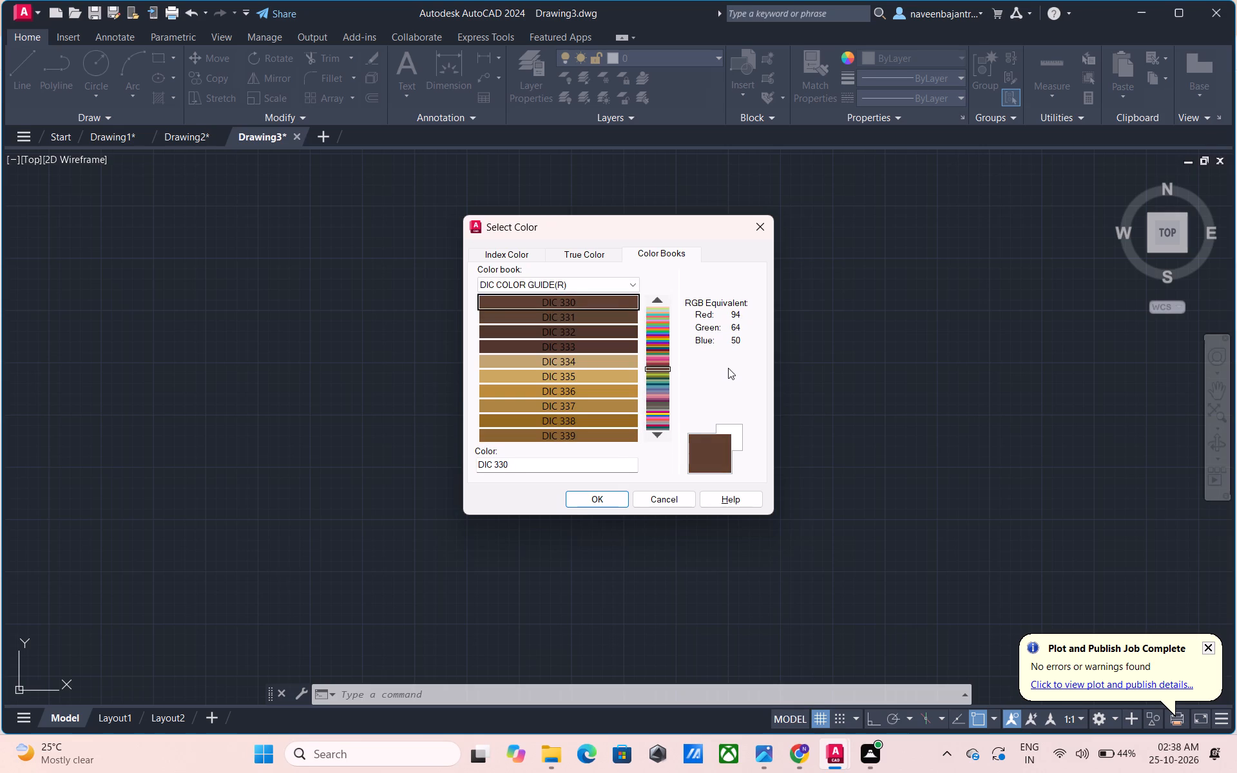
key(Down)
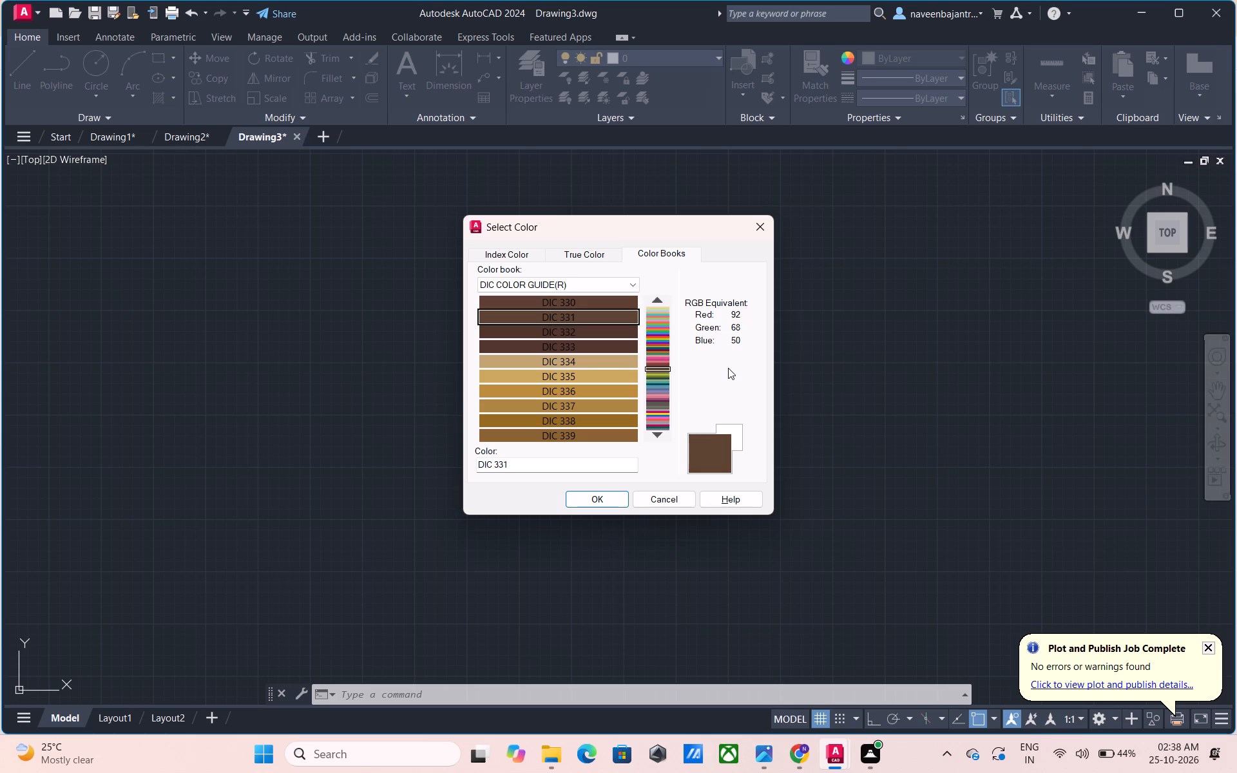
key(Down)
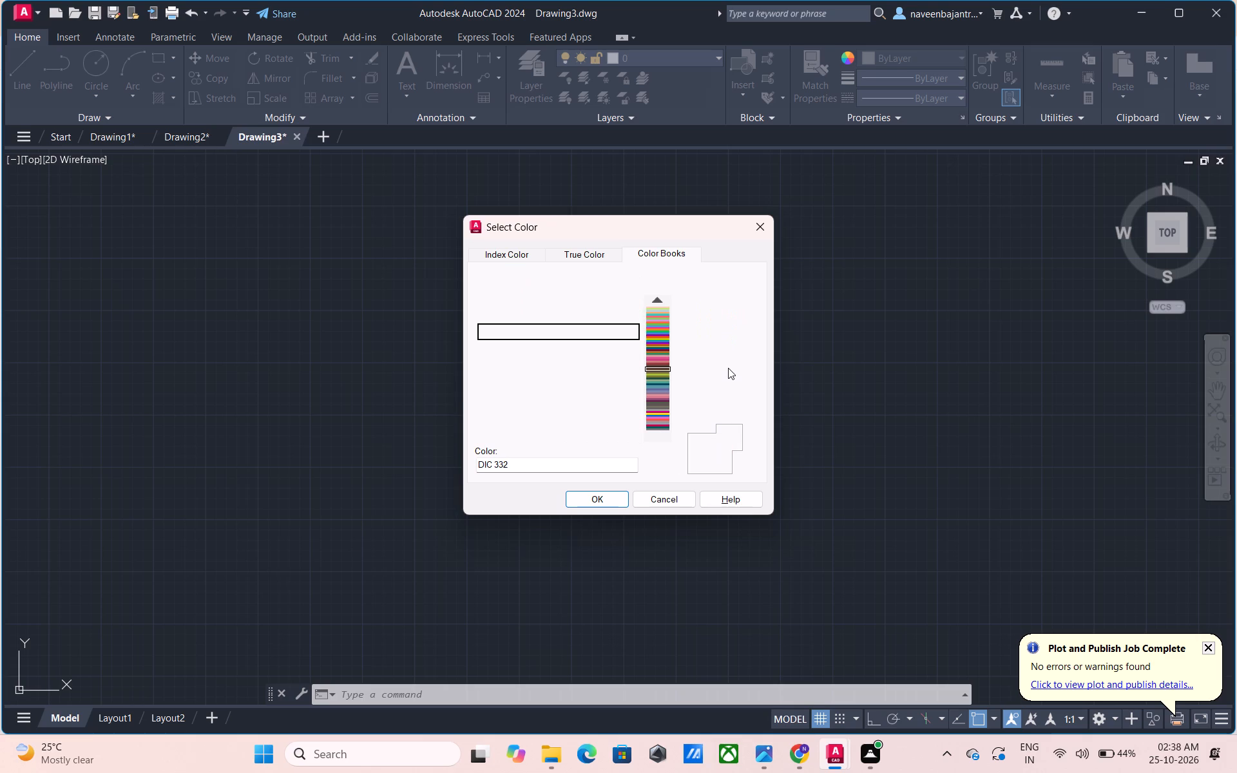
key(Down)
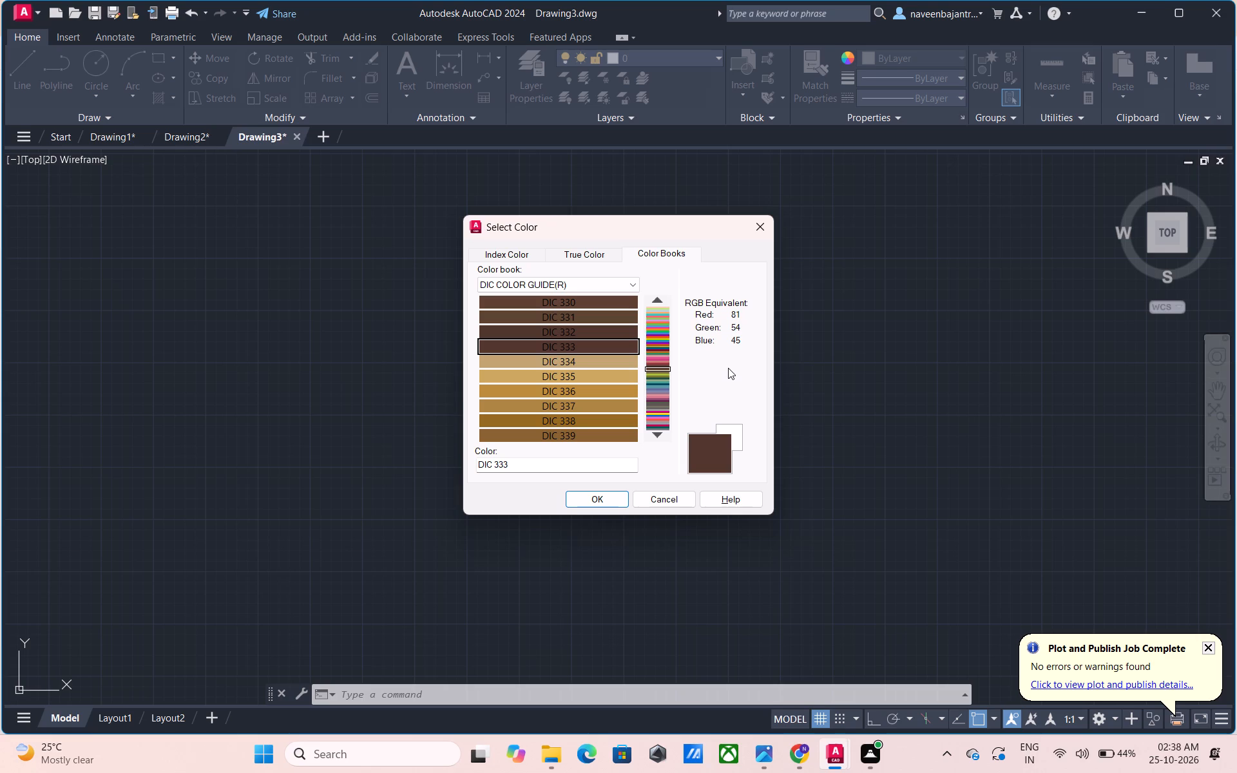
key(Down)
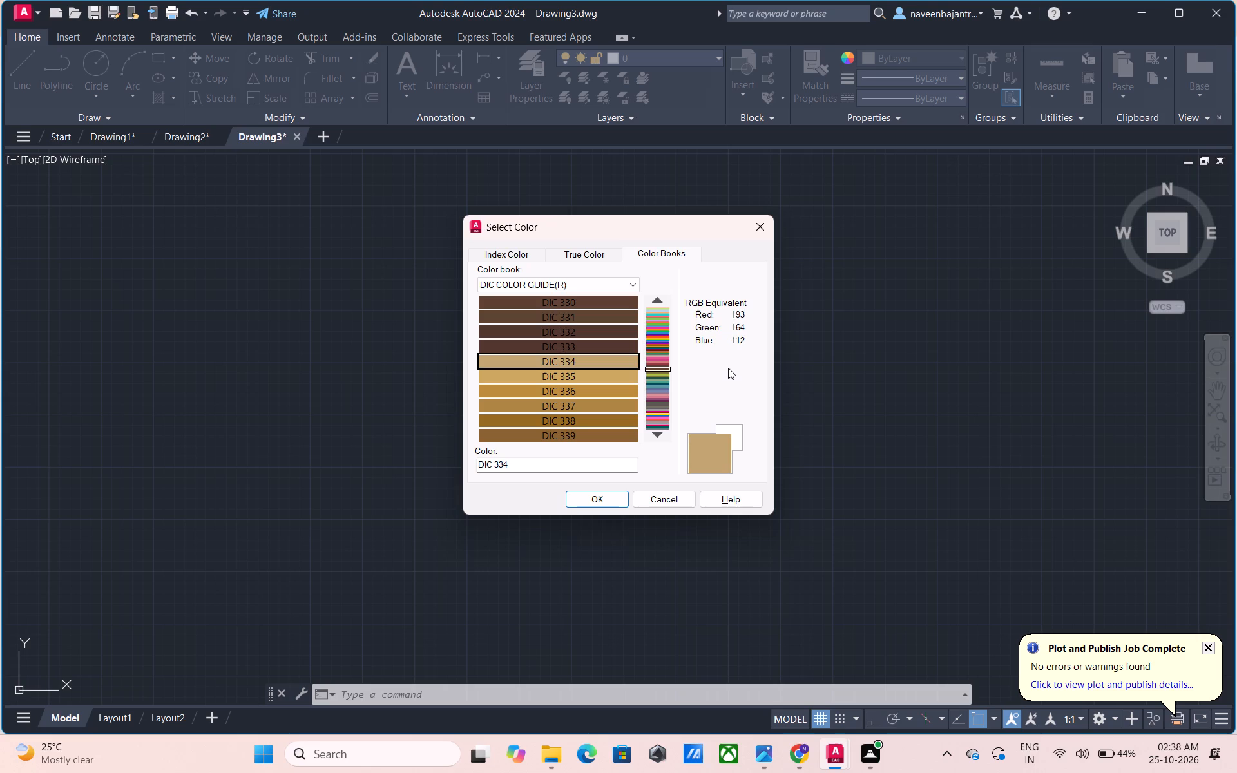
key(Down)
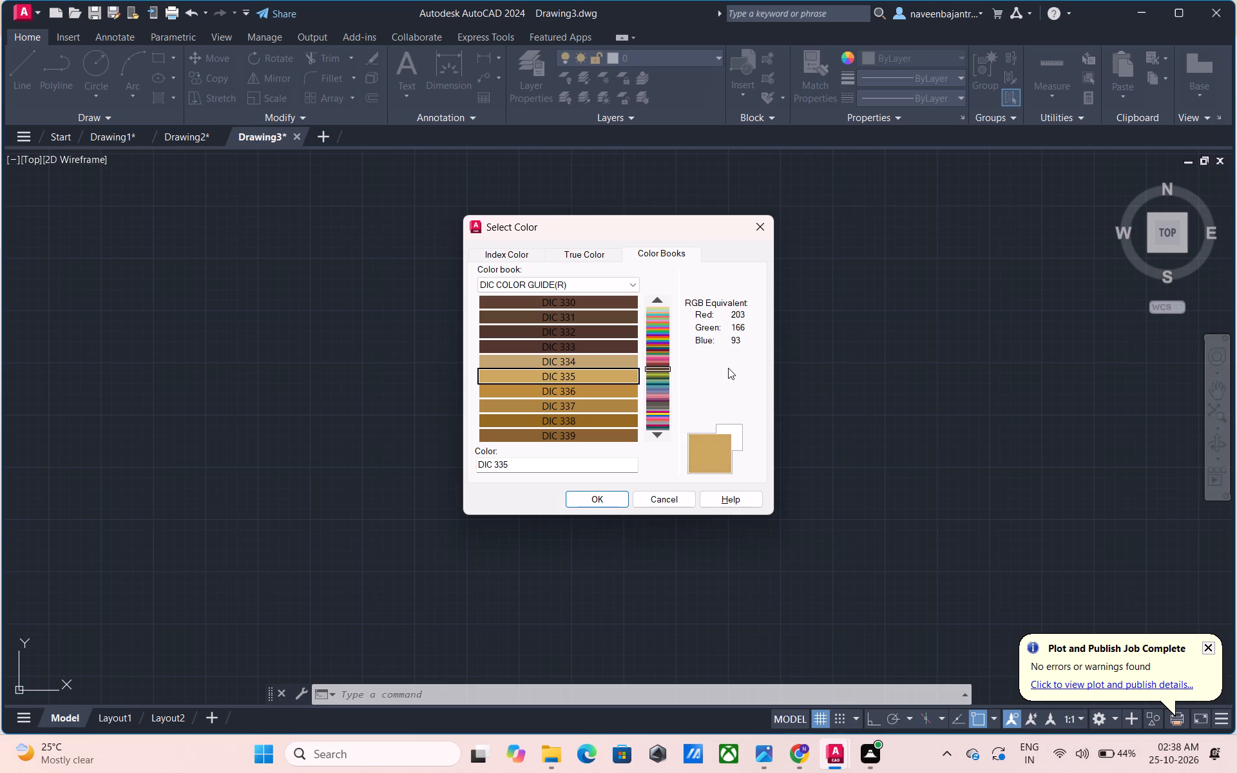
key(Down)
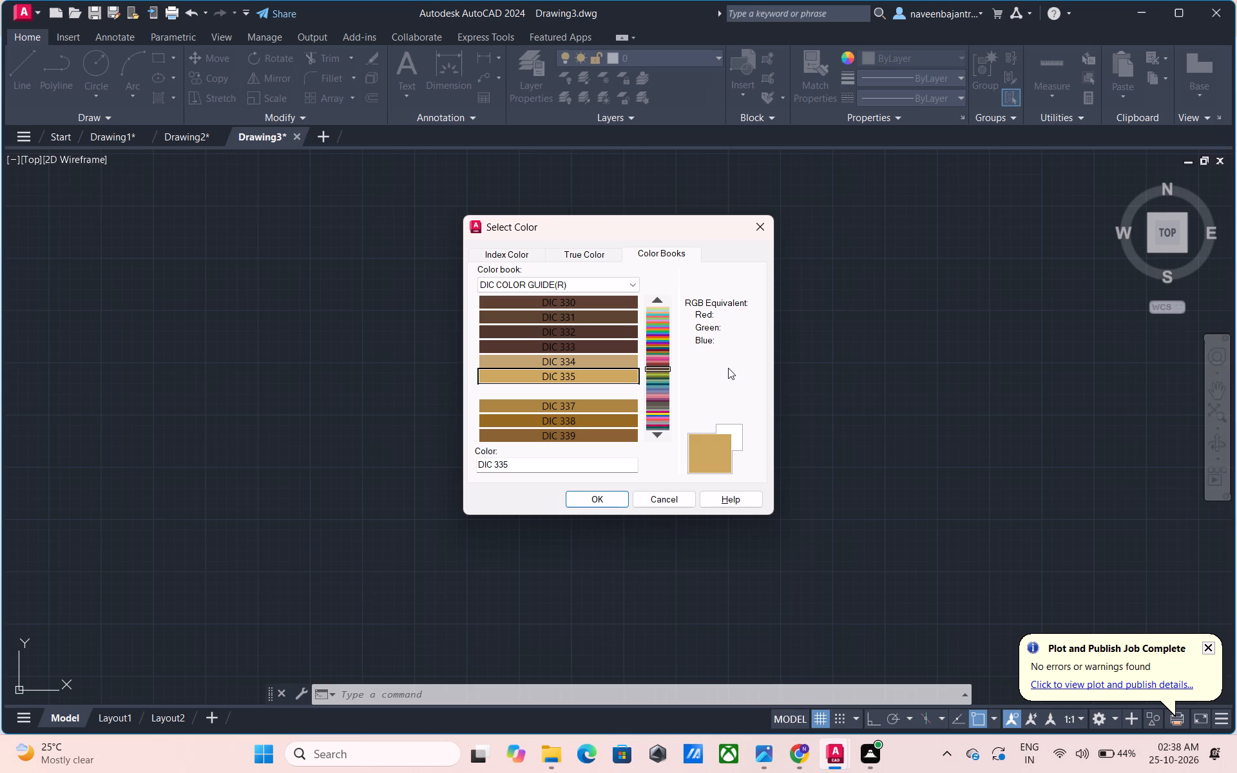
key(Down)
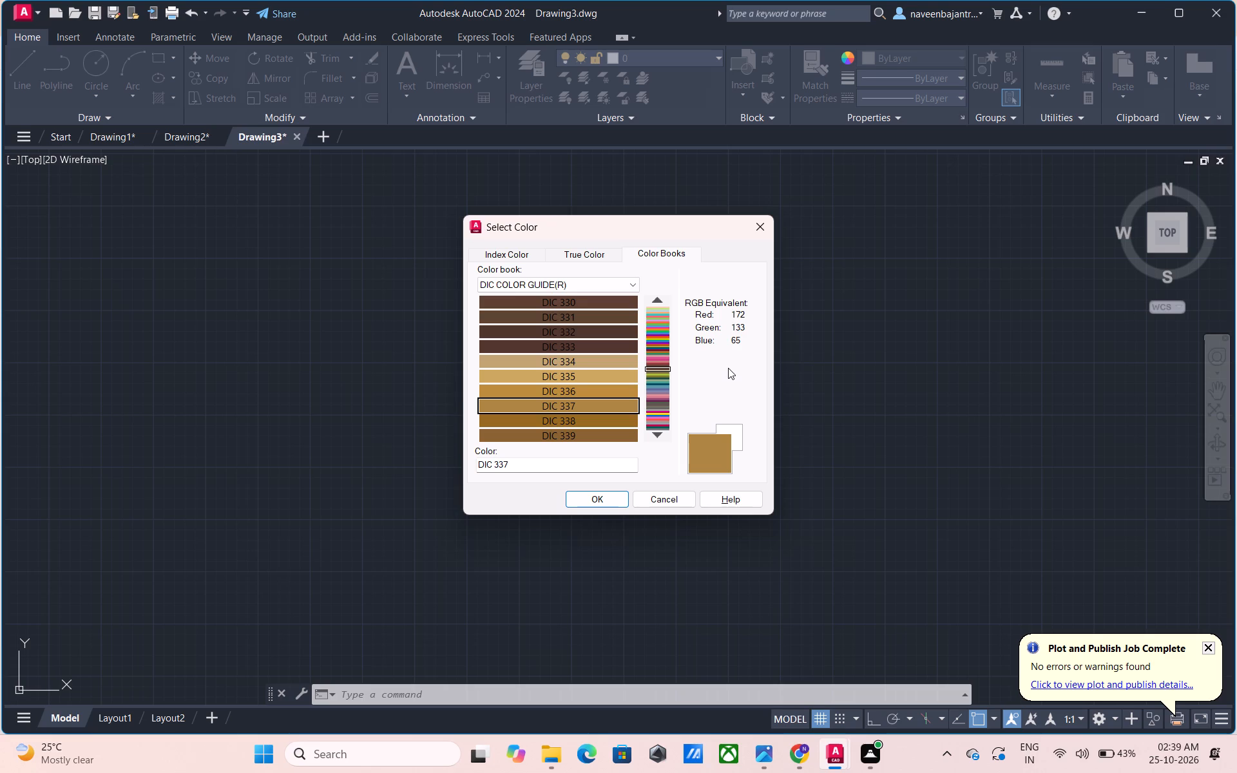
key(Down)
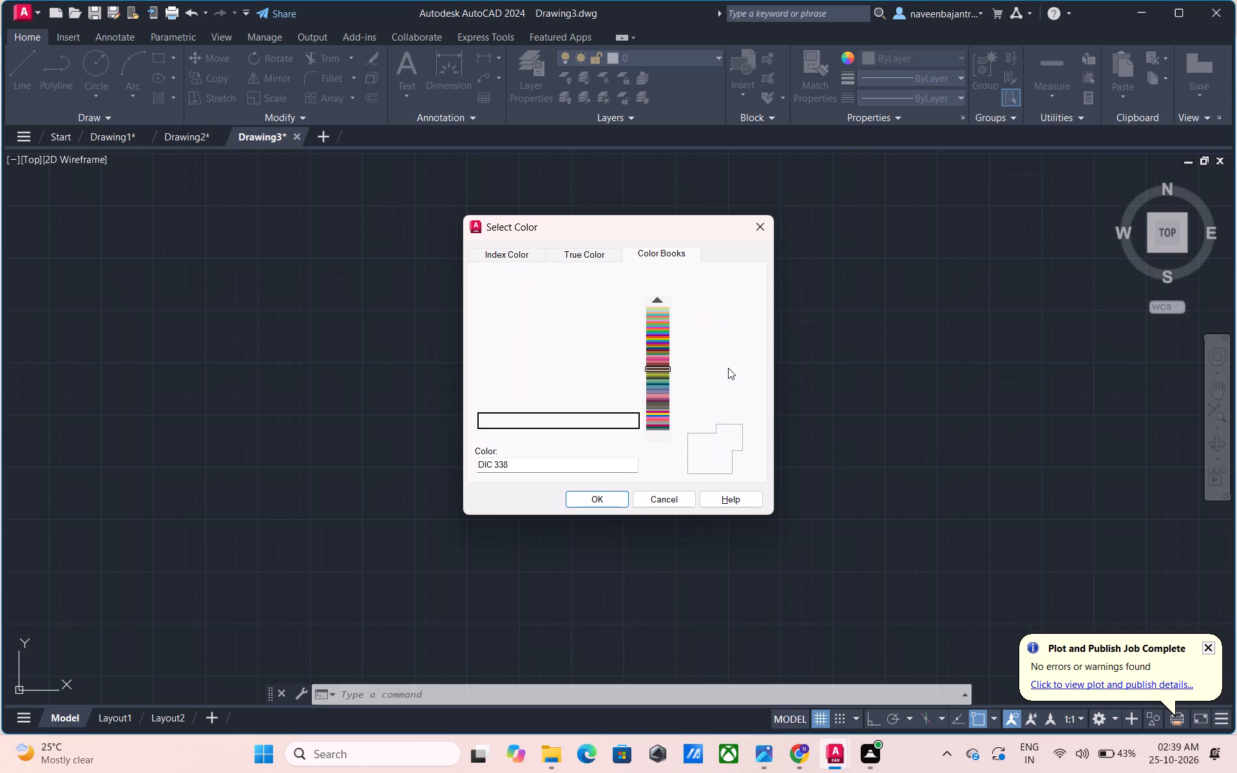
key(Down)
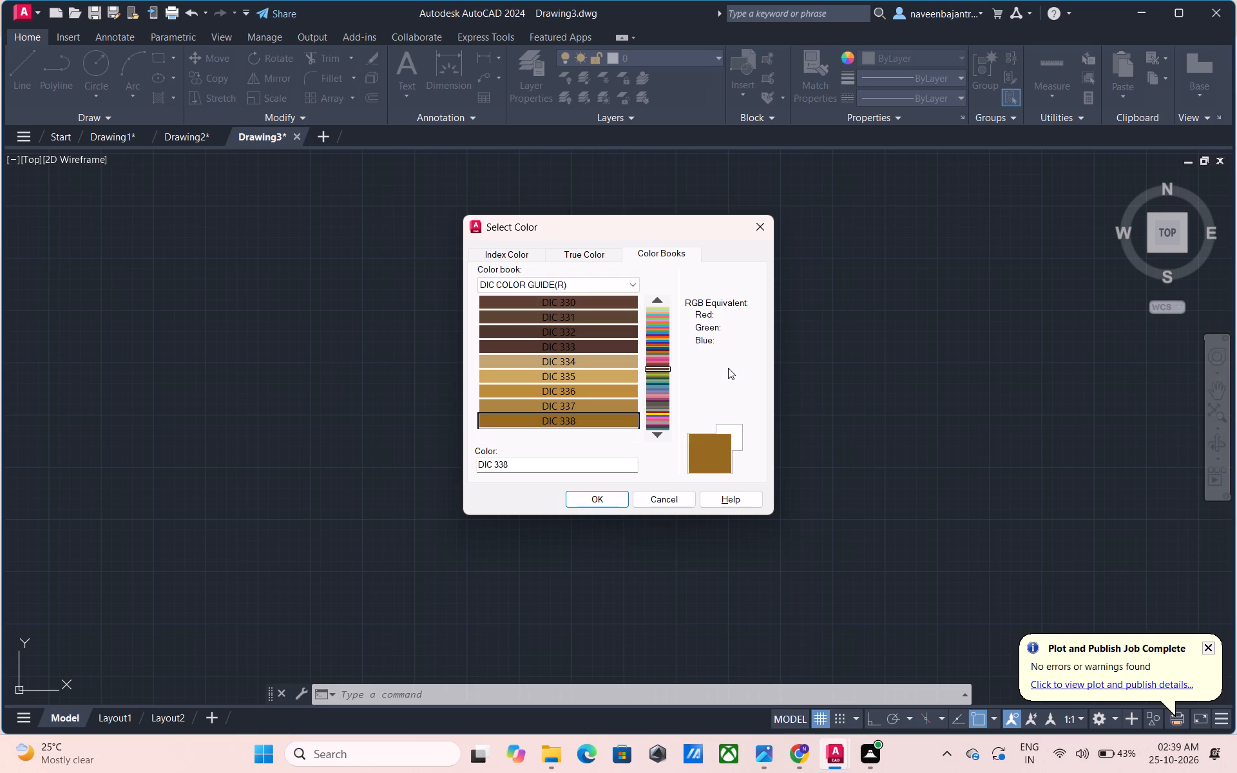
Preview the DIC COLOR GUIDE(R) colours one by one from the brown DIC 340 through the dark browns to the olive DIC 349.
key(Down)
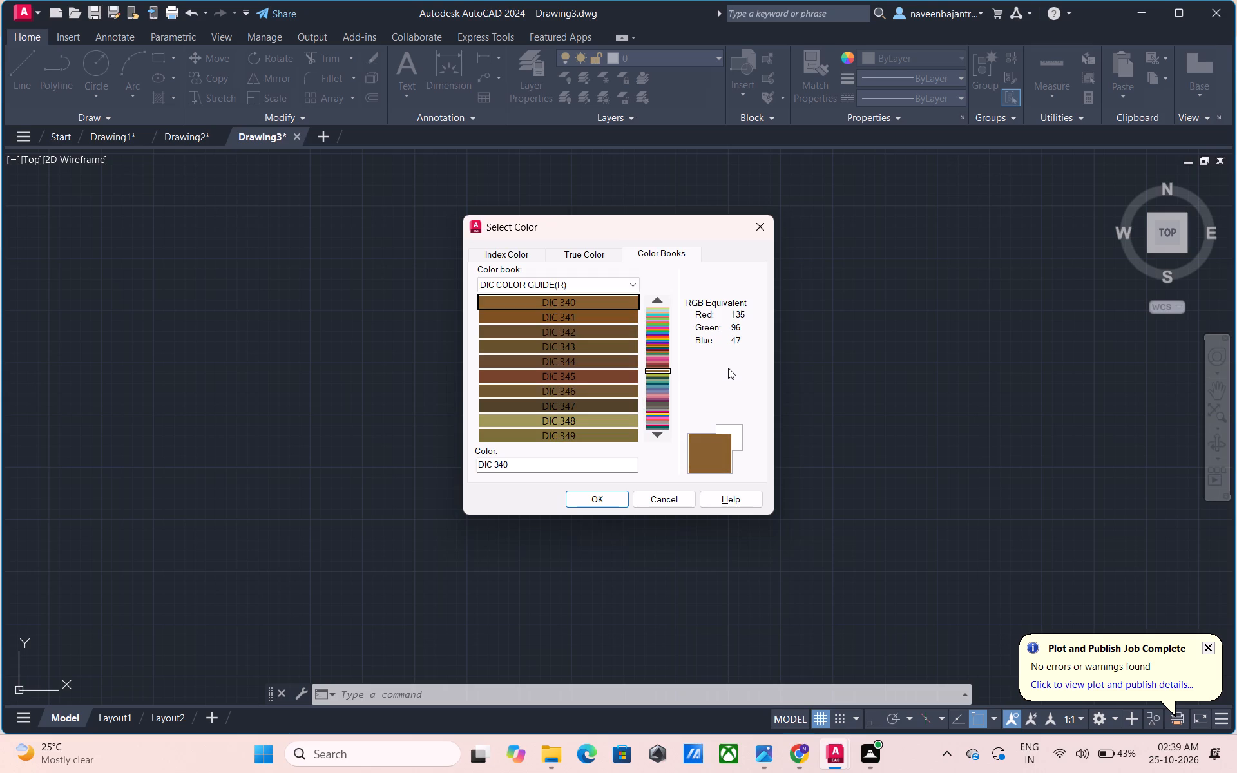
key(Down)
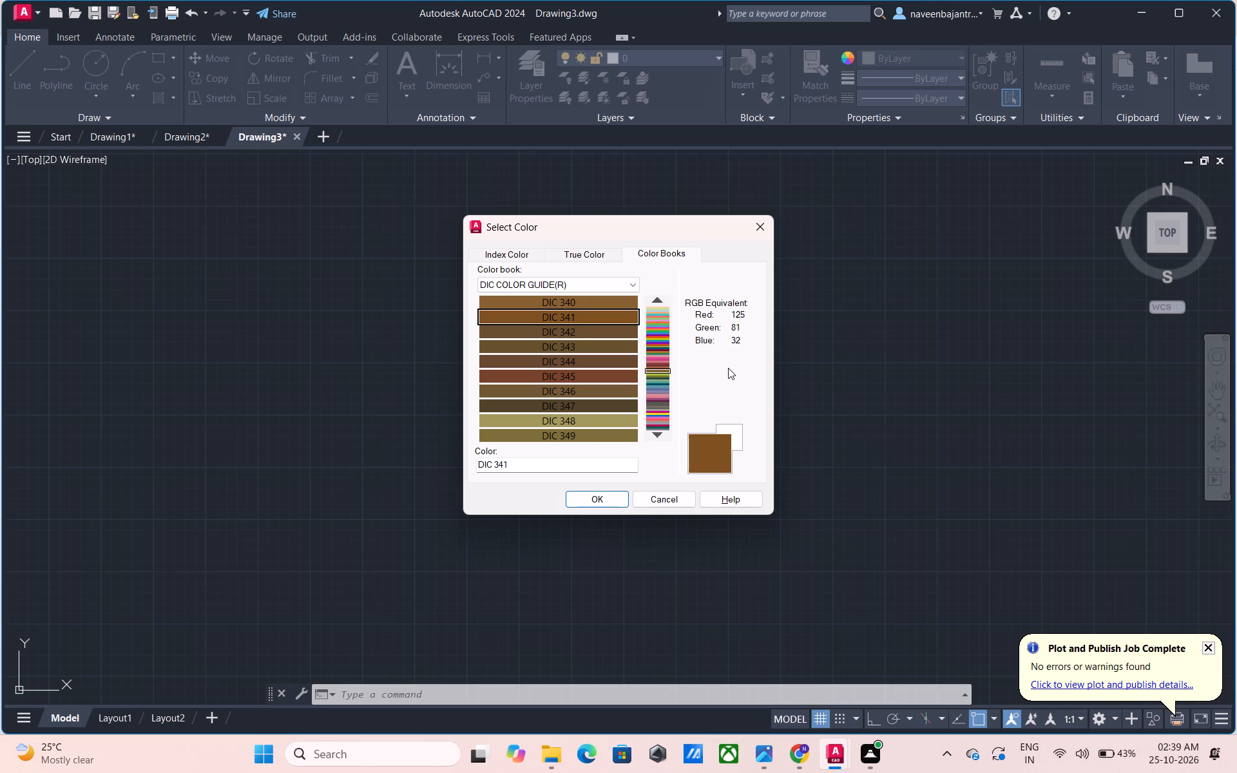
key(Down)
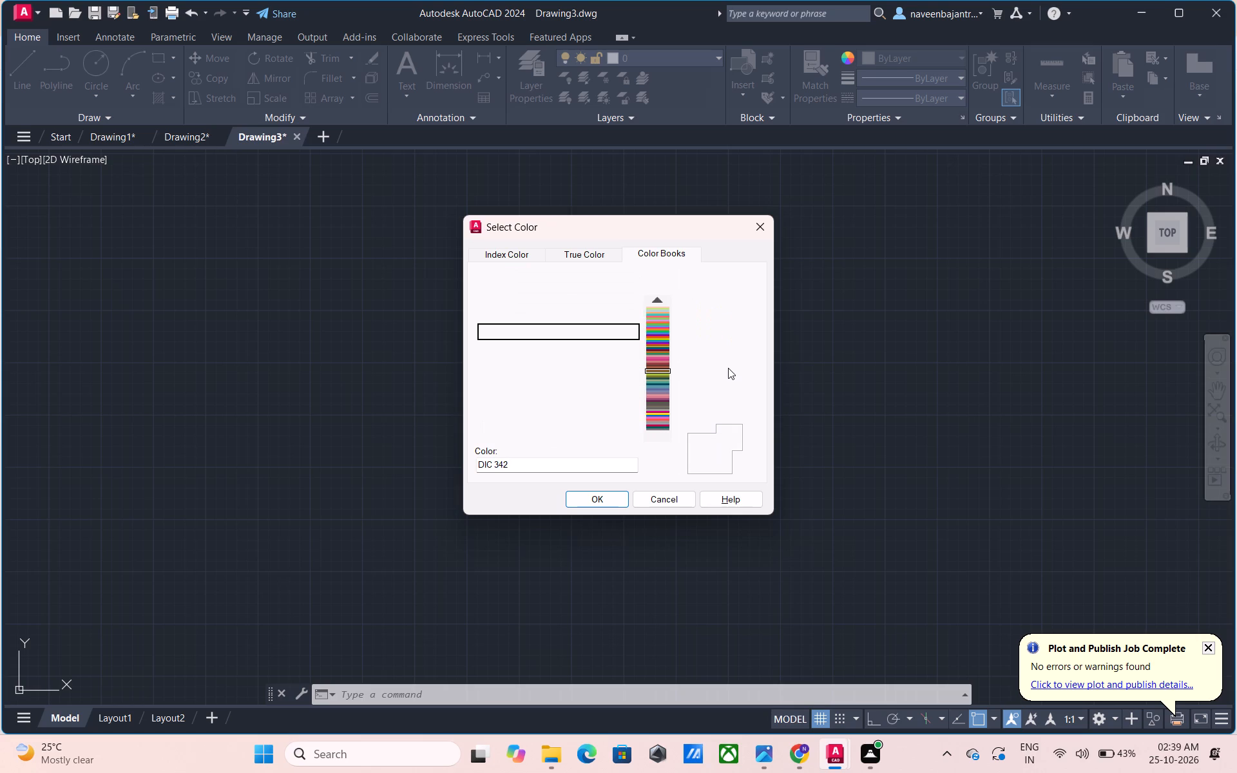
key(Down)
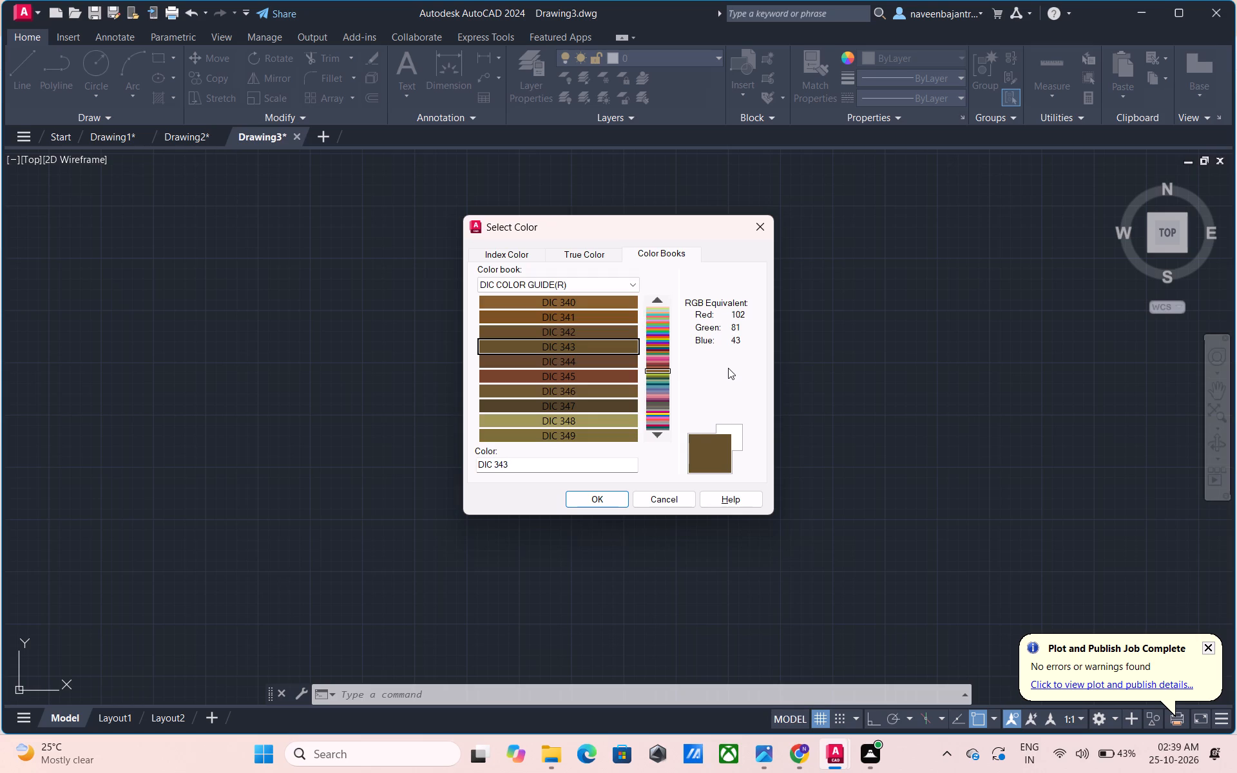
key(Down)
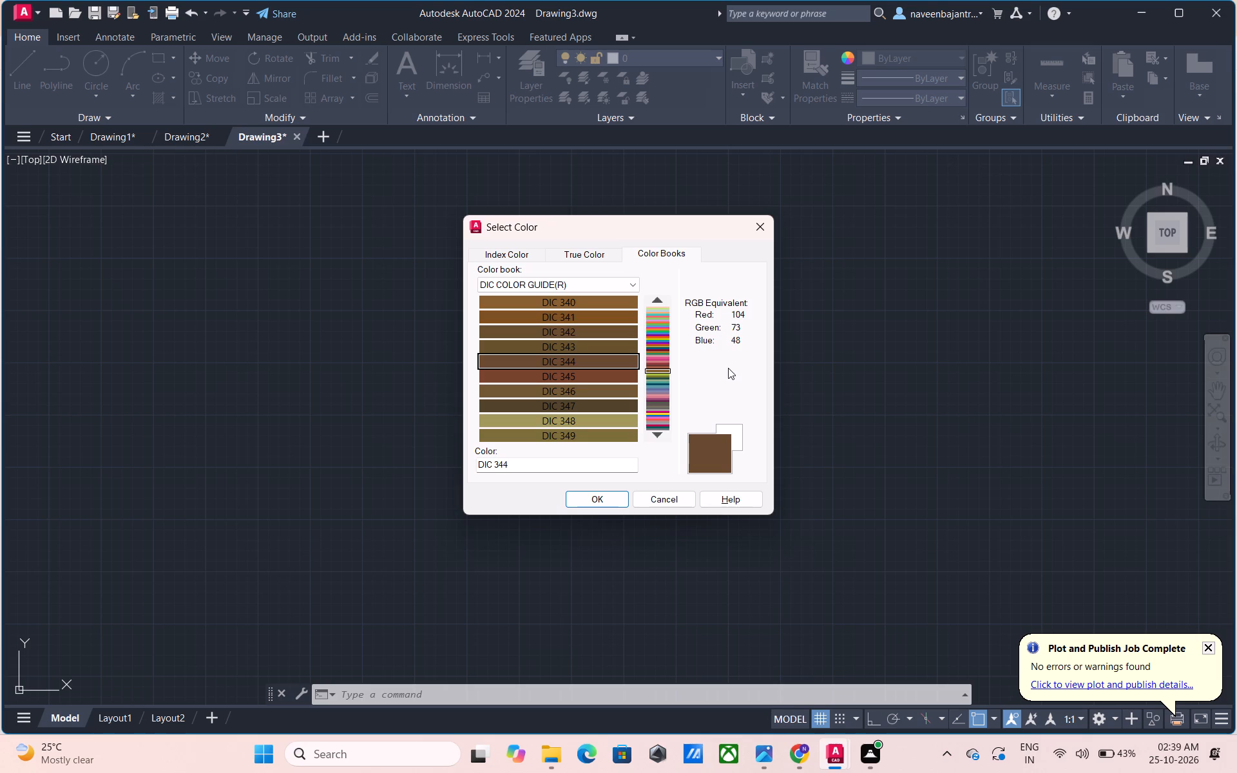
key(Down)
key(Down)
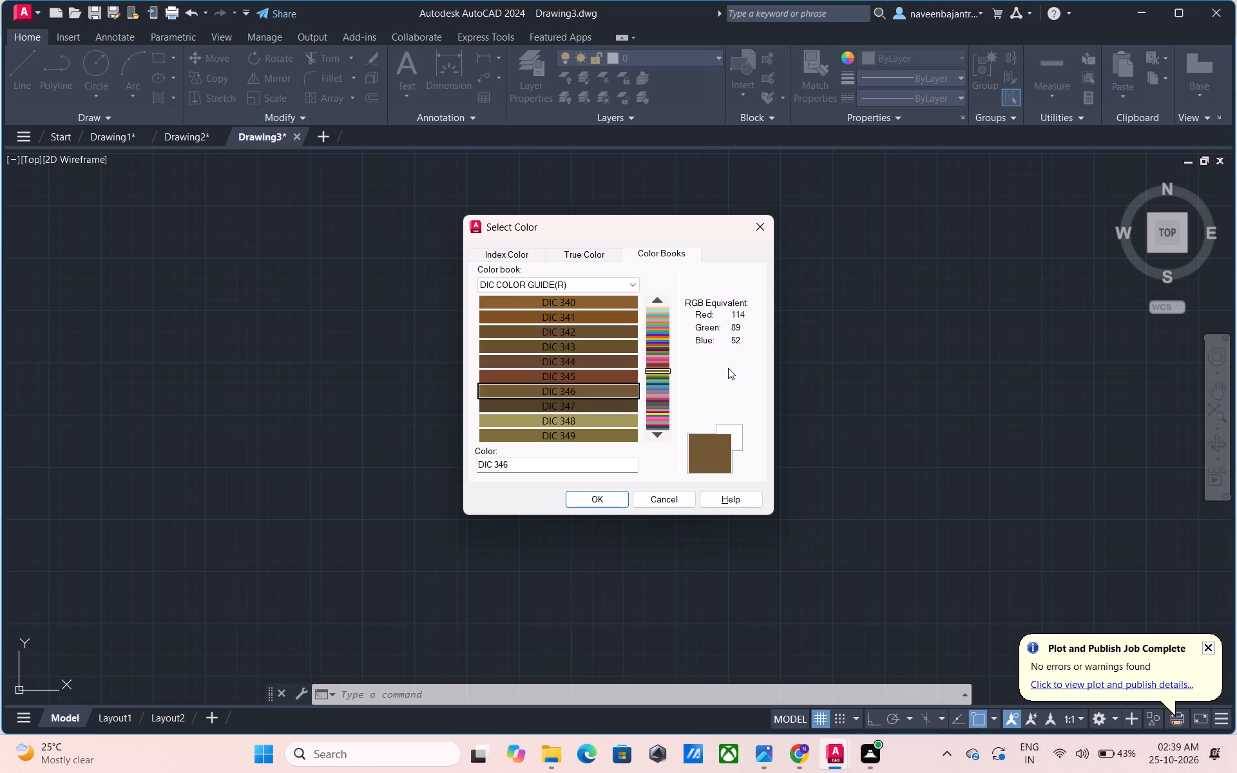
key(Down)
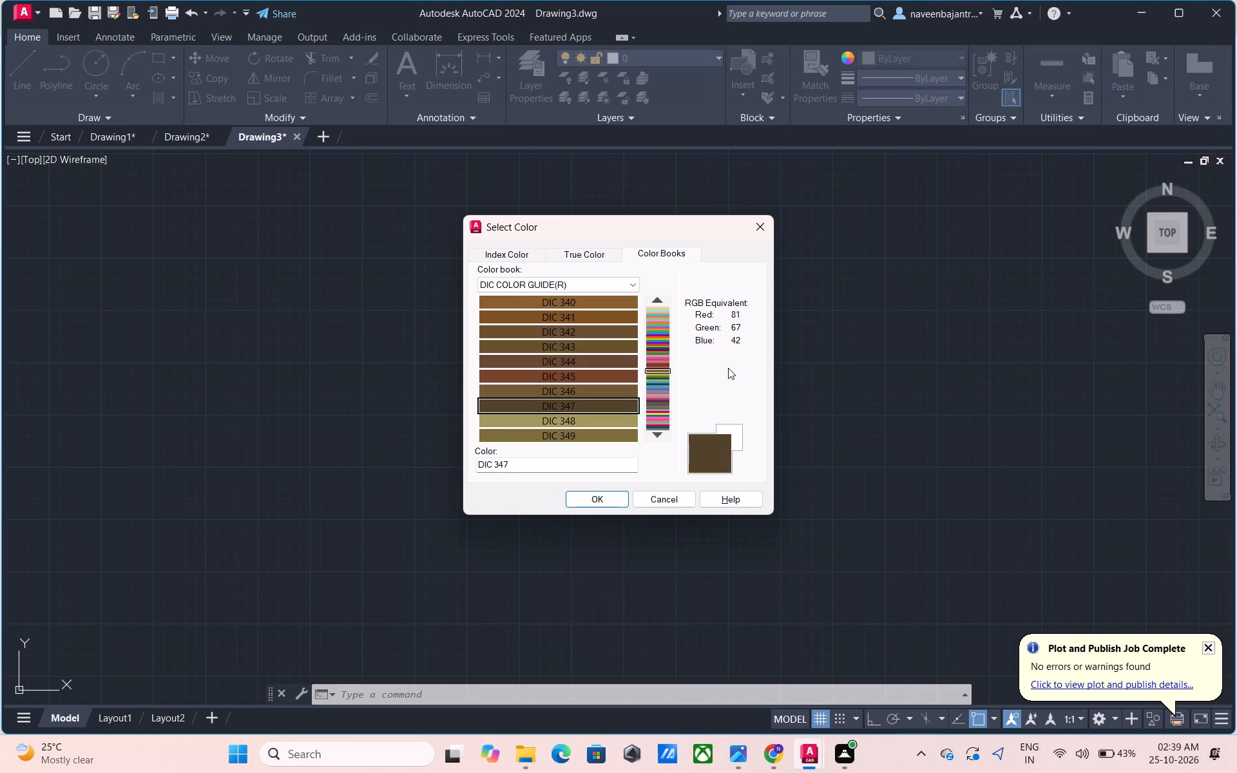
key(Down)
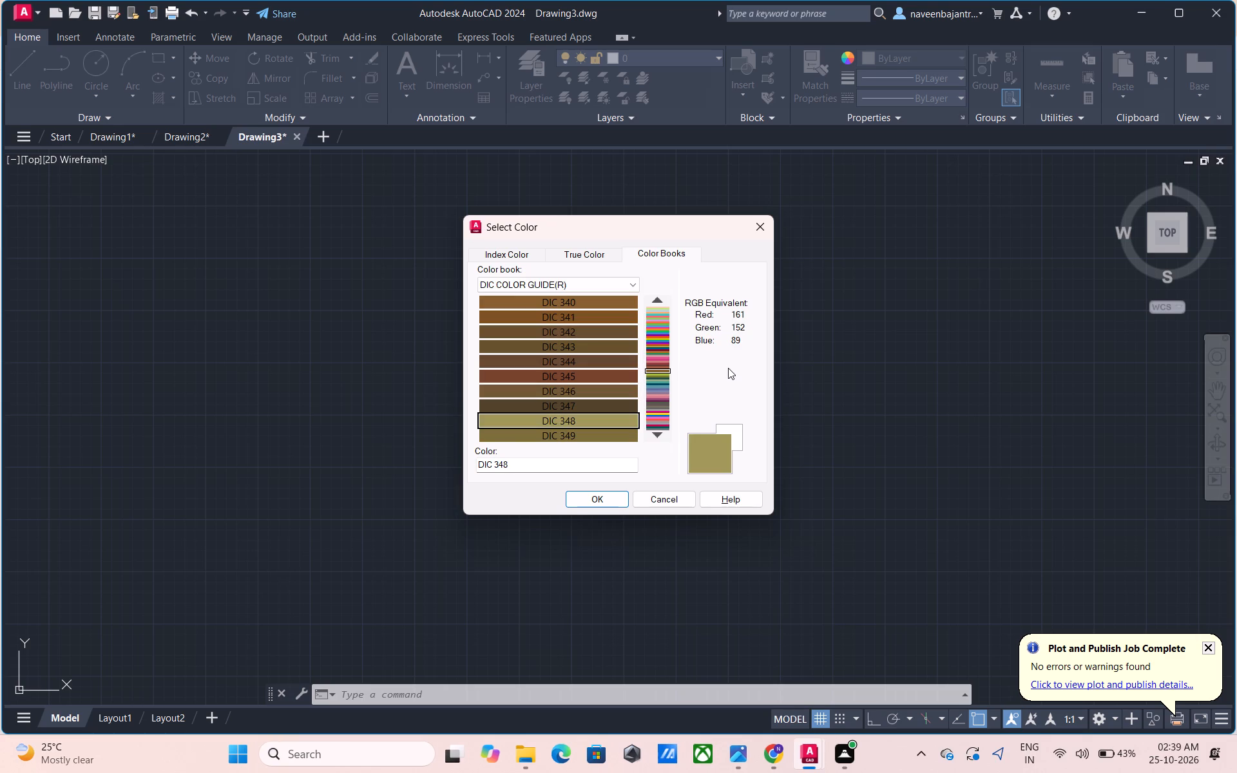
key(Down)
Preview the DIC COLOR GUIDE(R) colours one by one from the olive brown DIC 350 through the dark olives to the light green DIC 359.
key(Down)
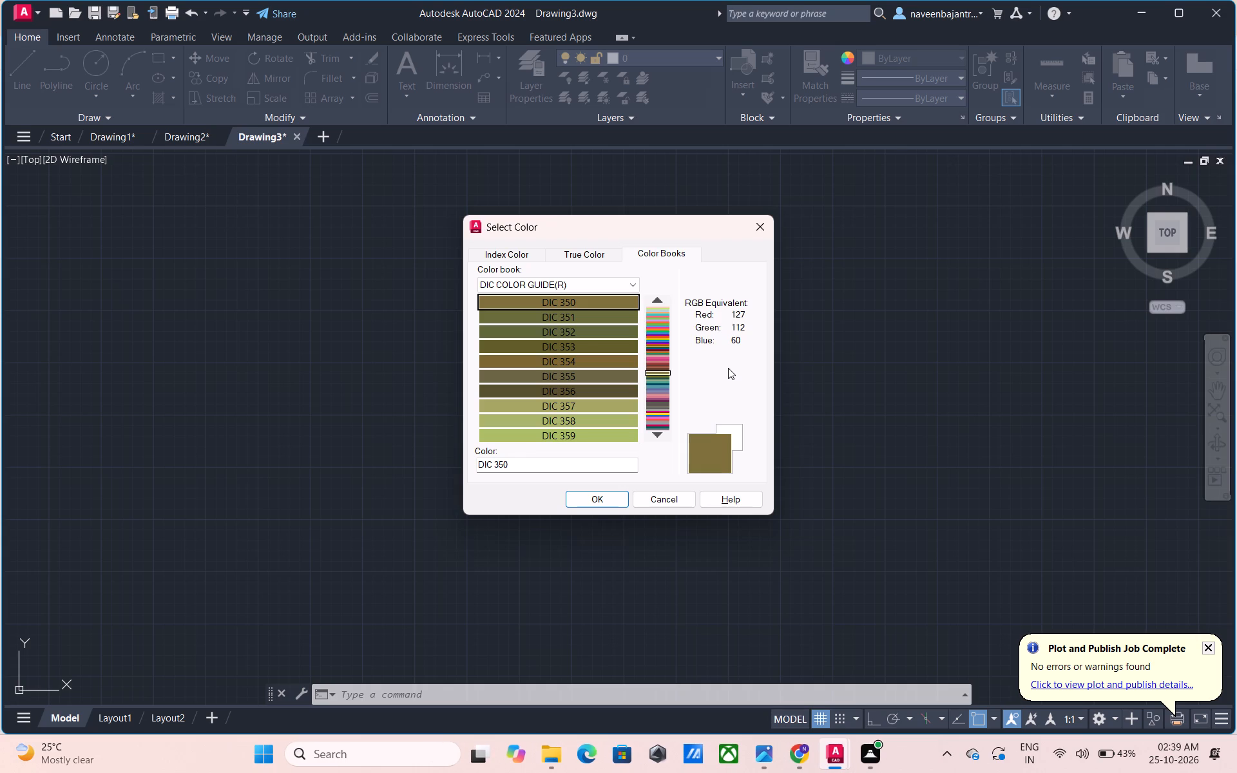
key(Down)
key(Down)
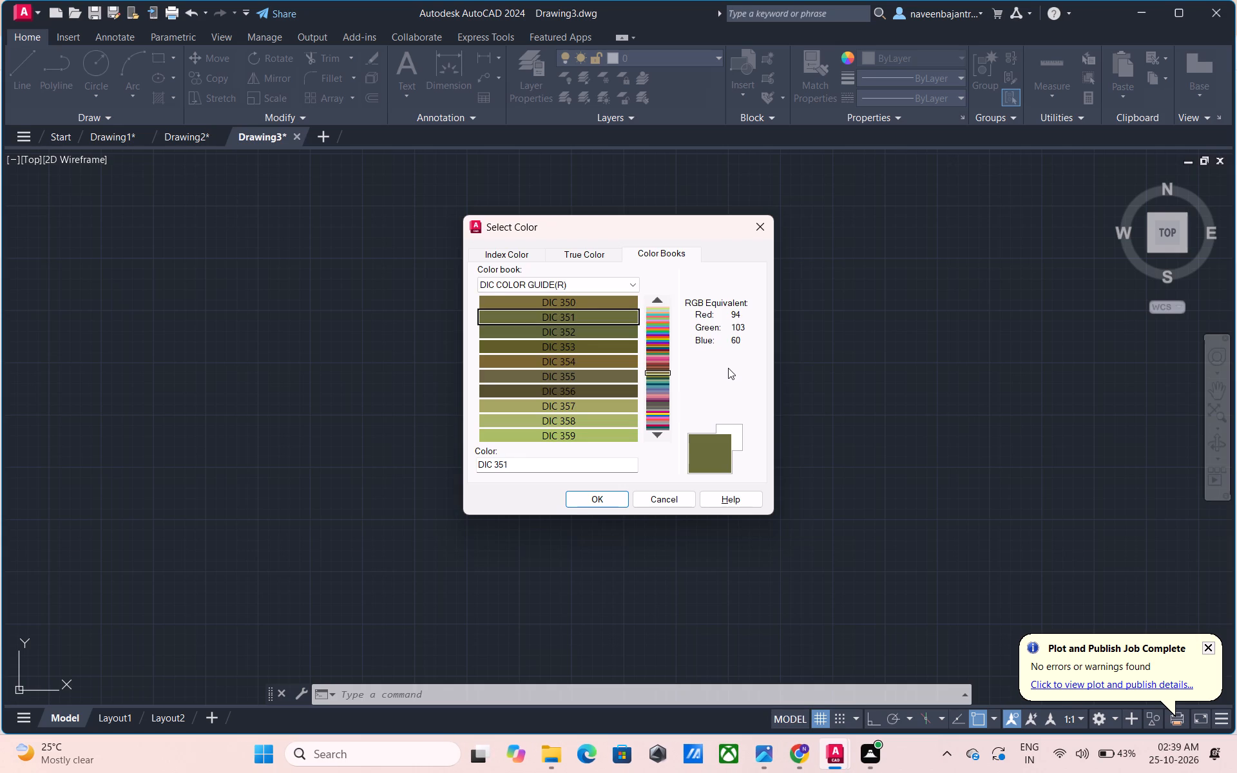
key(Down)
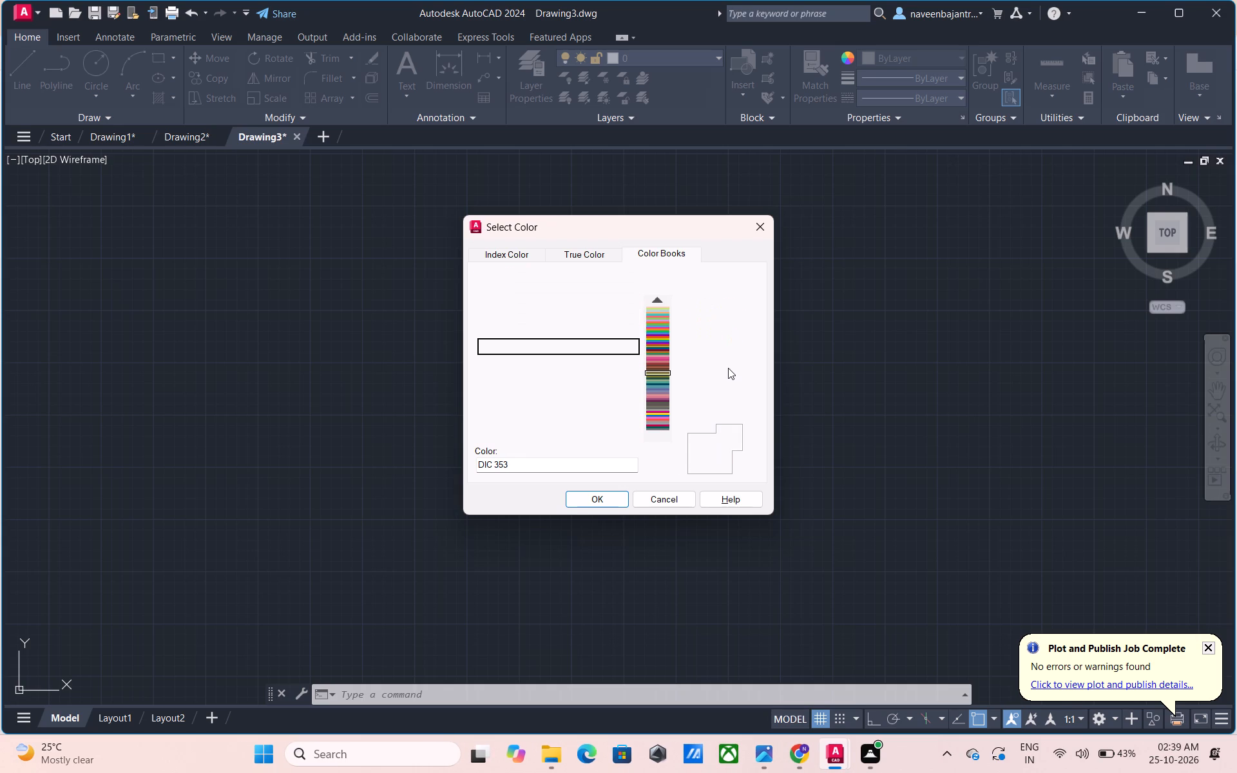
key(Down)
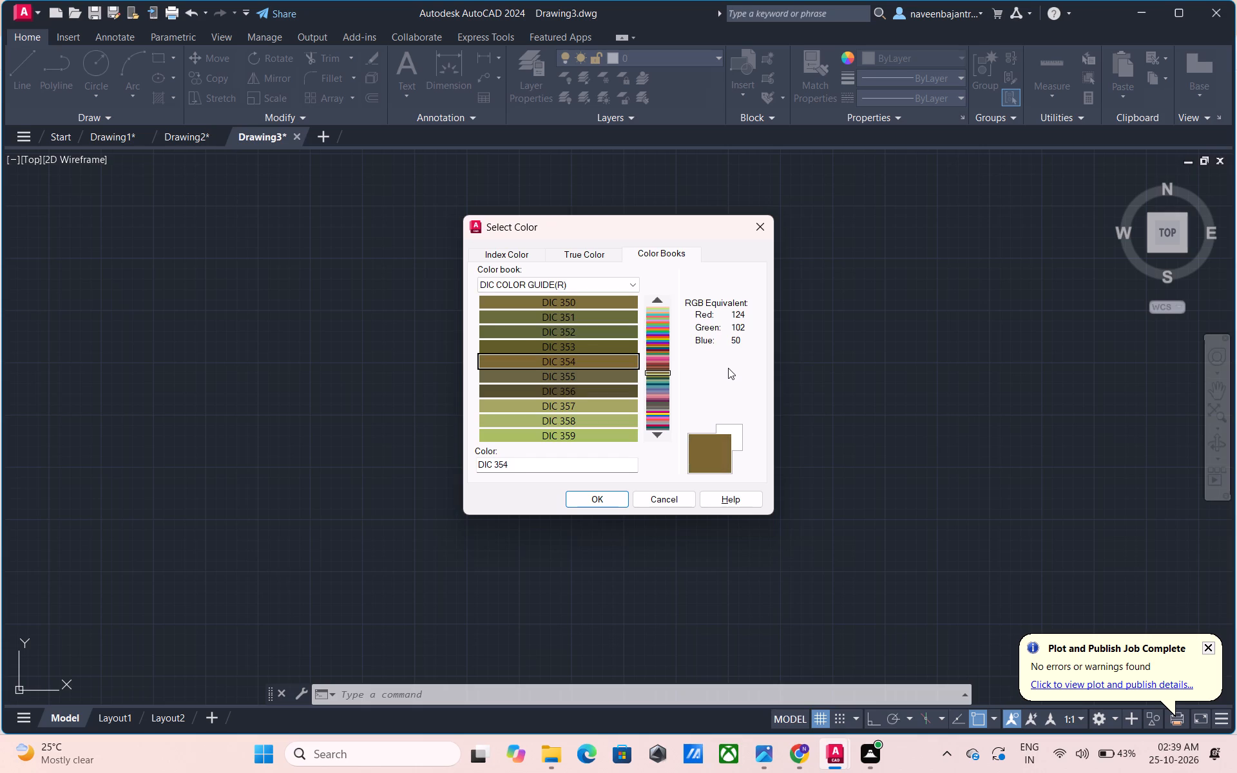
key(Down)
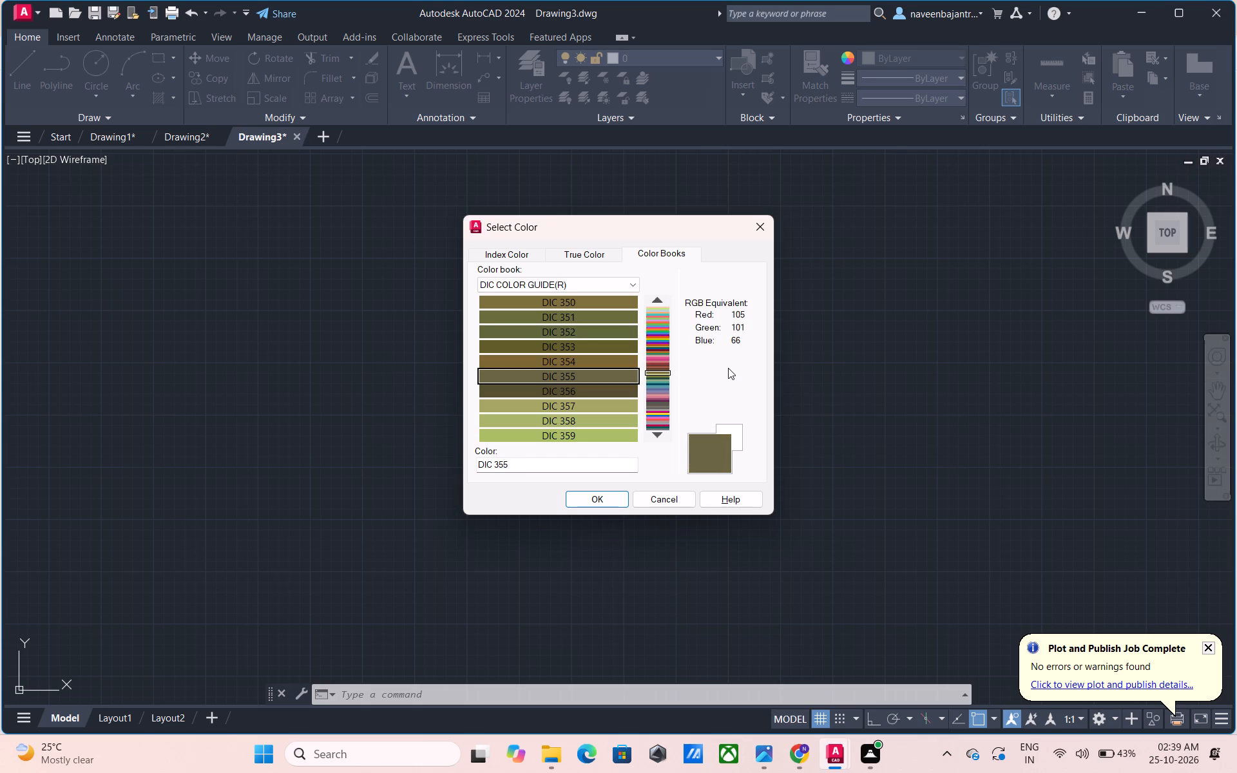
key(Down)
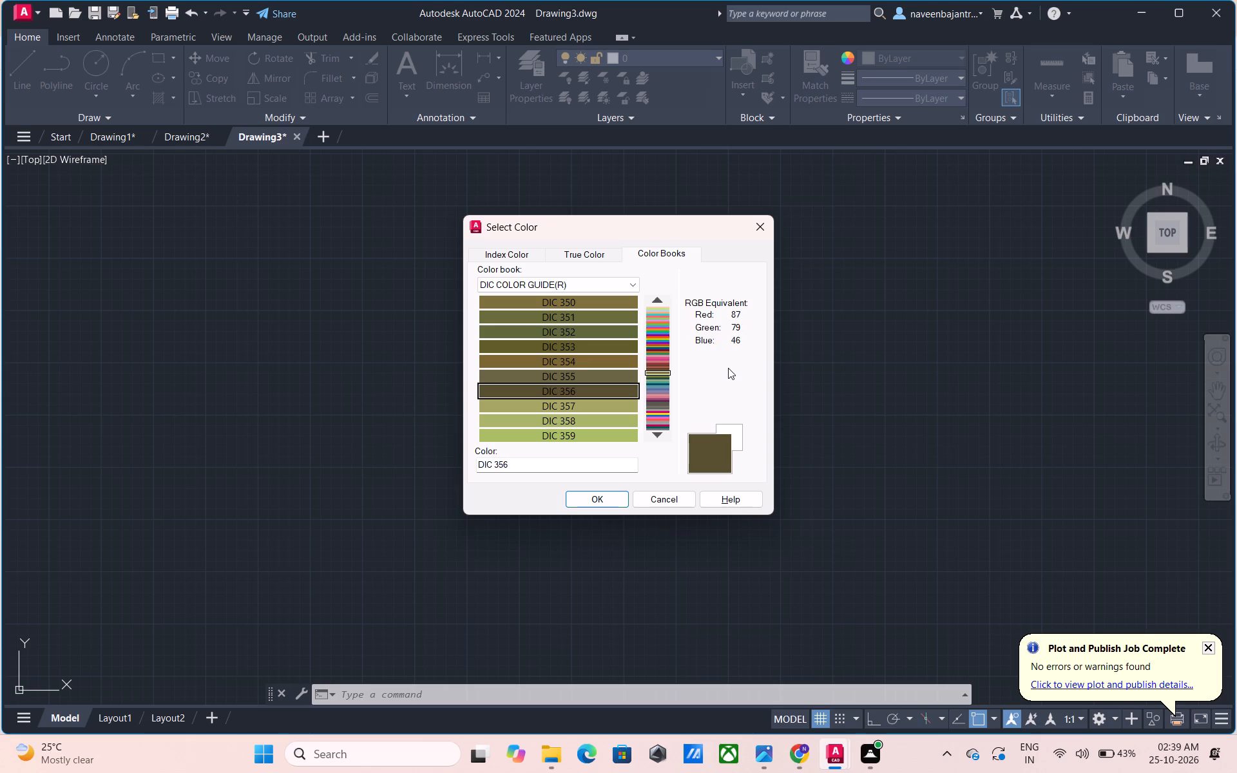
key(Down)
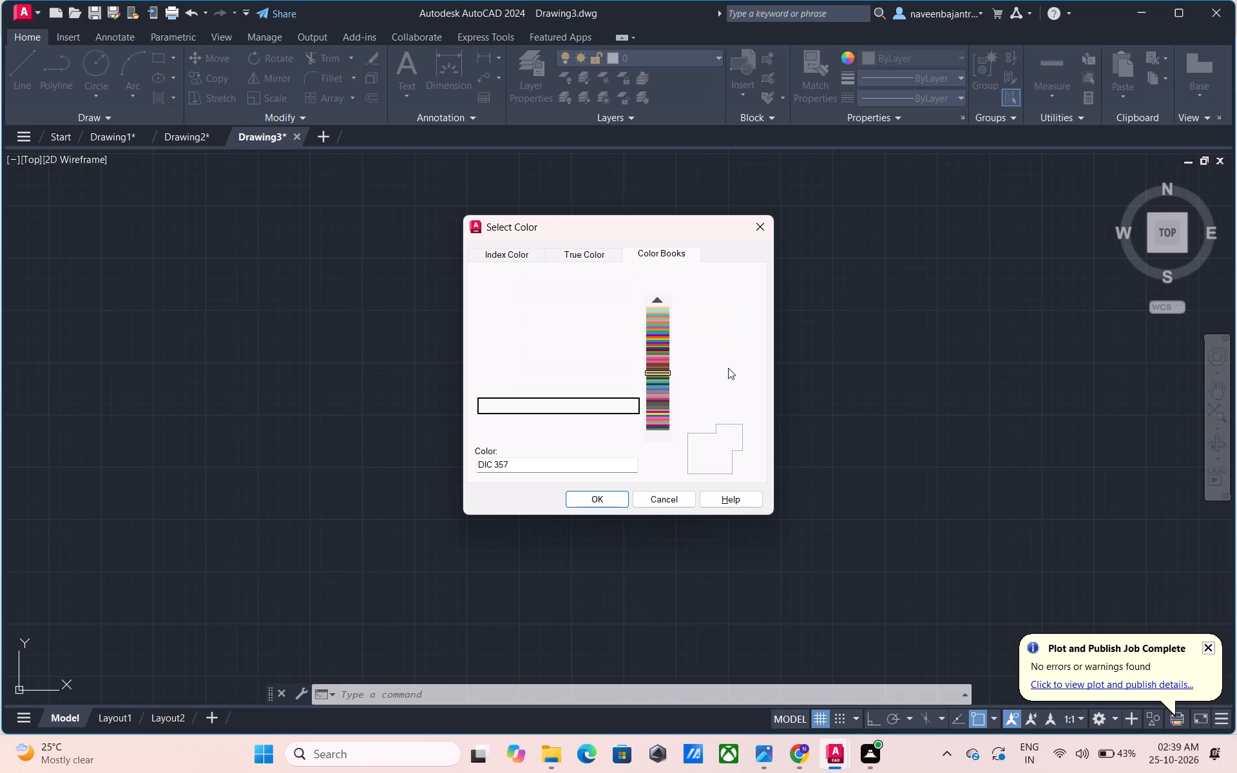
key(Down)
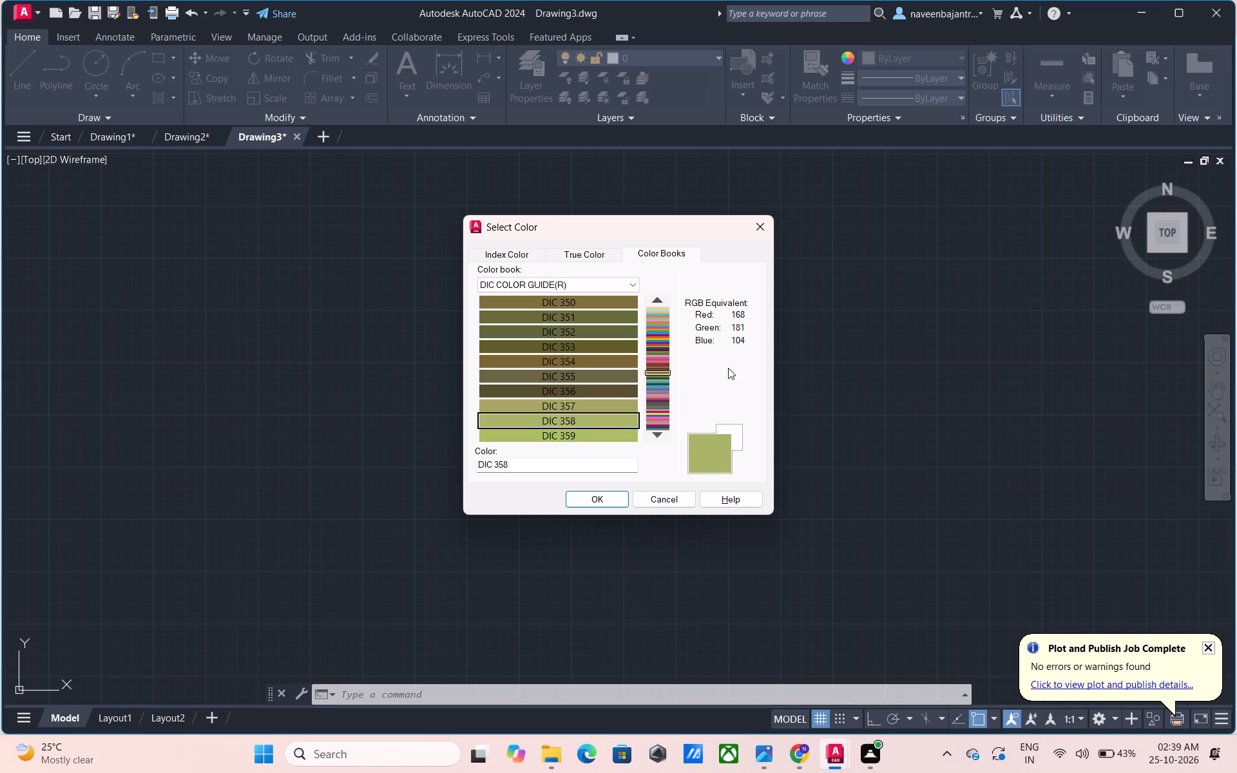
key(Down)
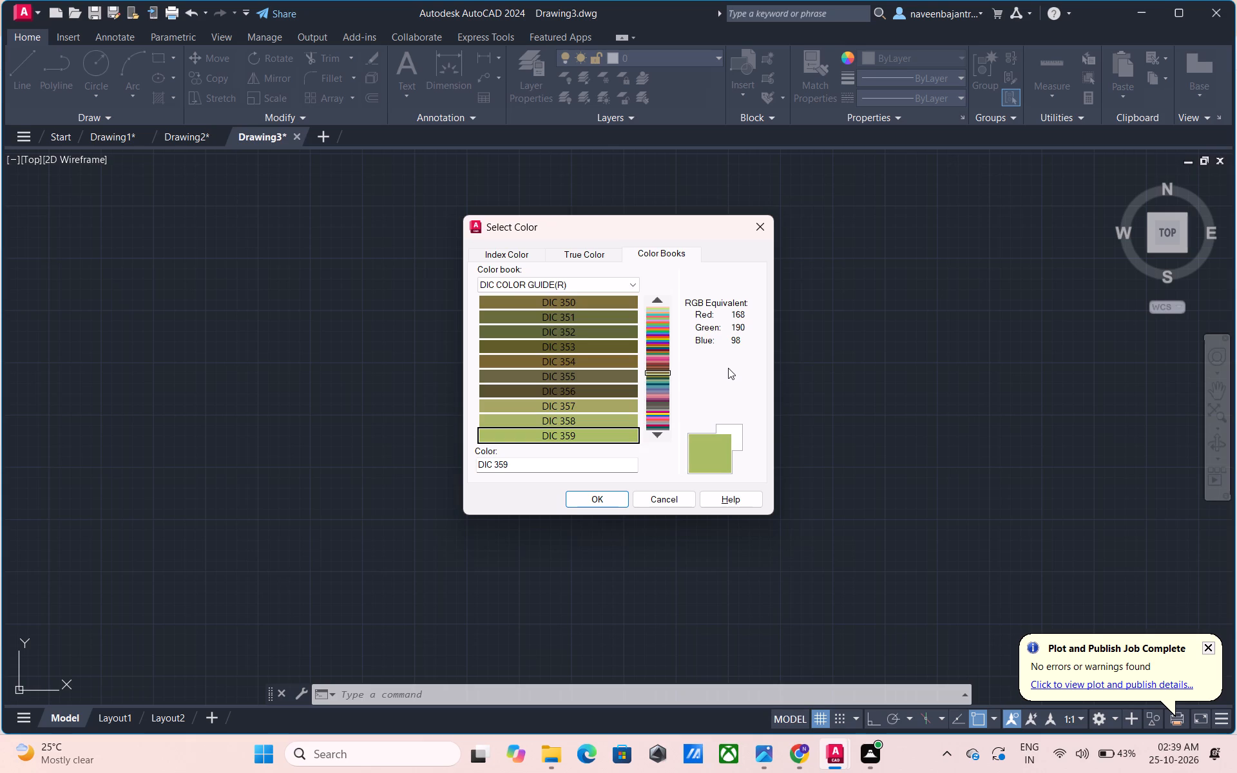
Preview the DIC COLOR GUIDE(R) colours one by one from the yellow-green DIC 360 to the soft green DIC 363.
key(Down)
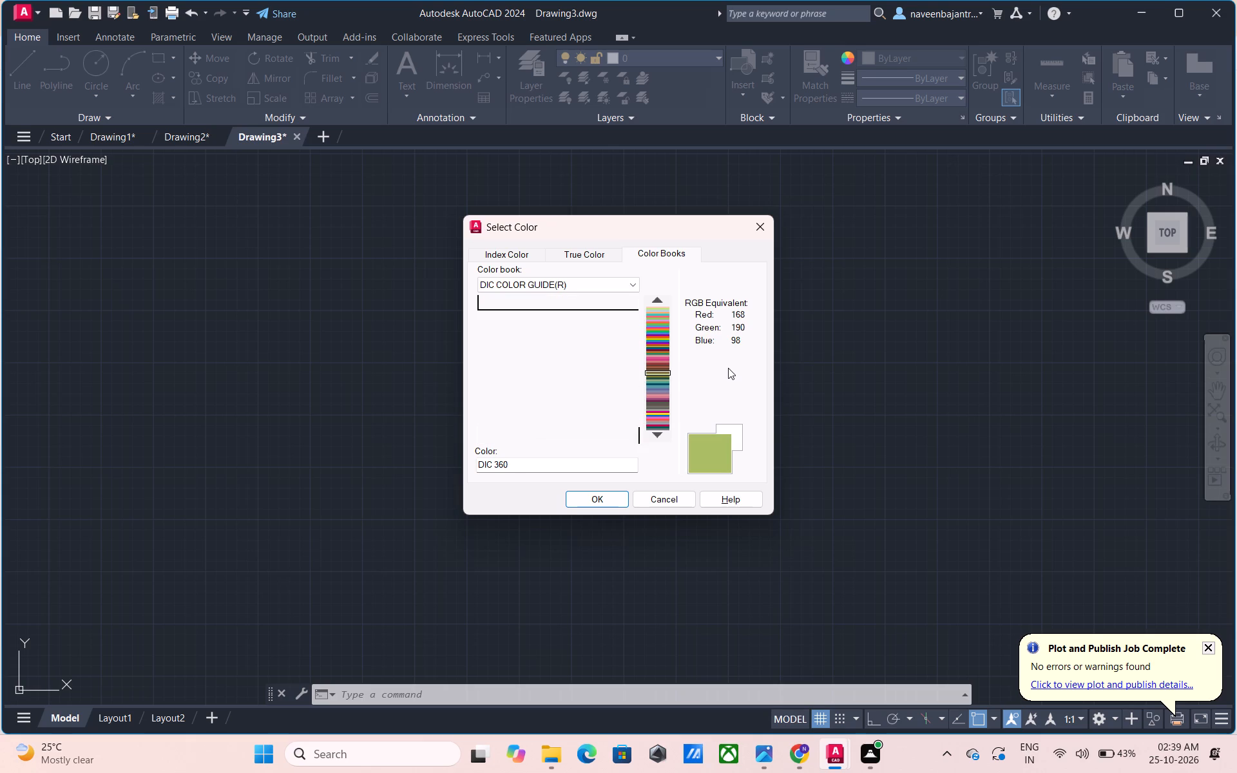
key(Down)
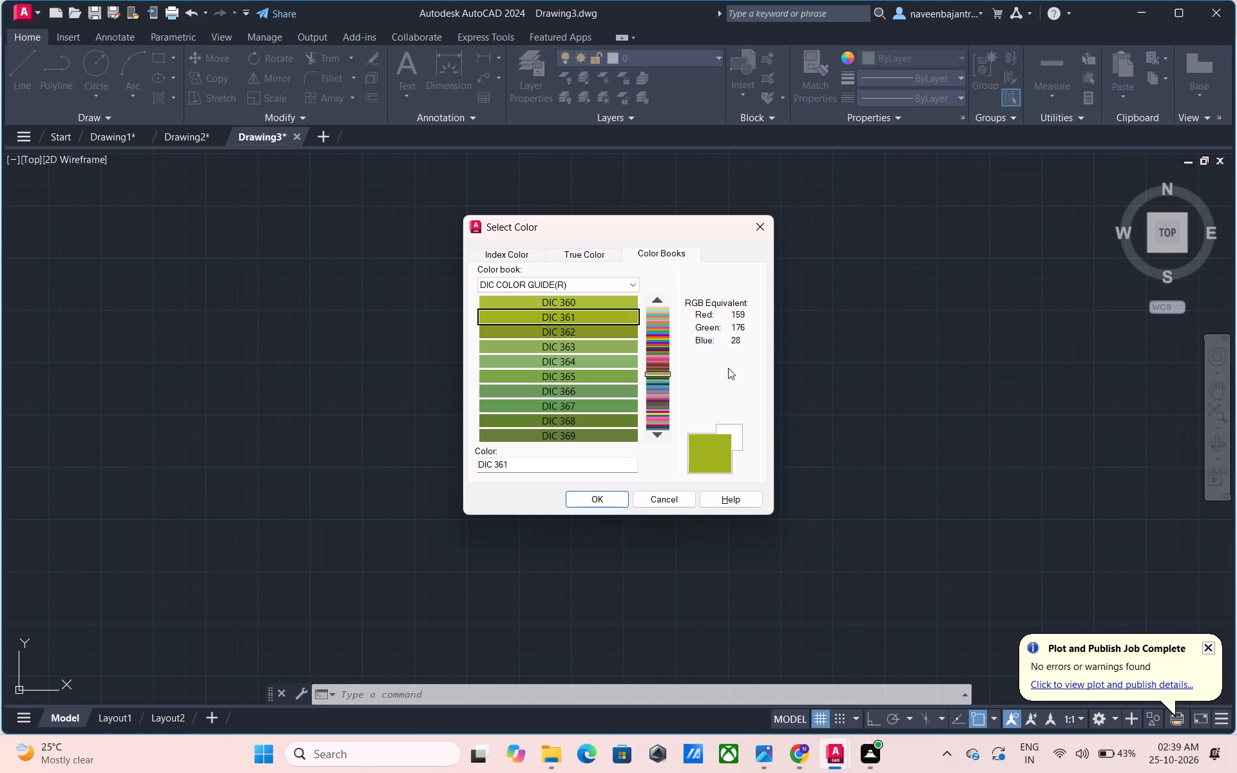
key(Down)
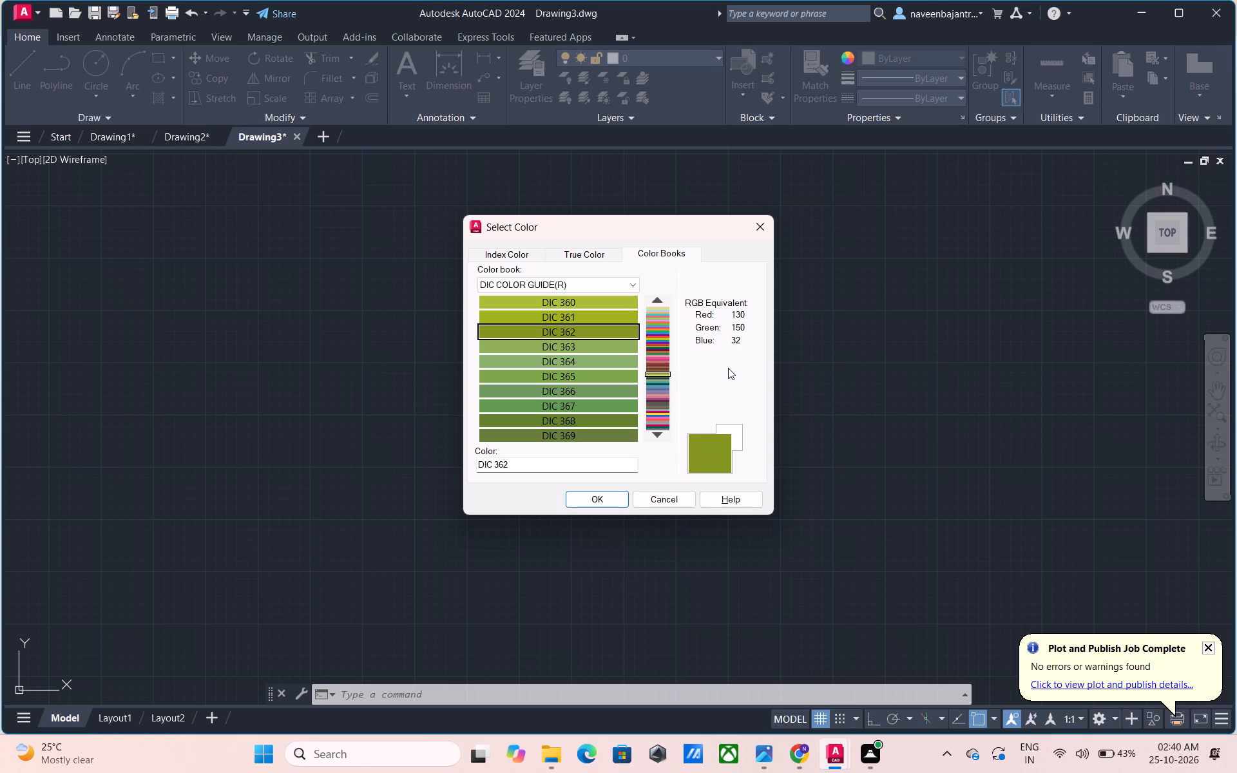
key(Down)
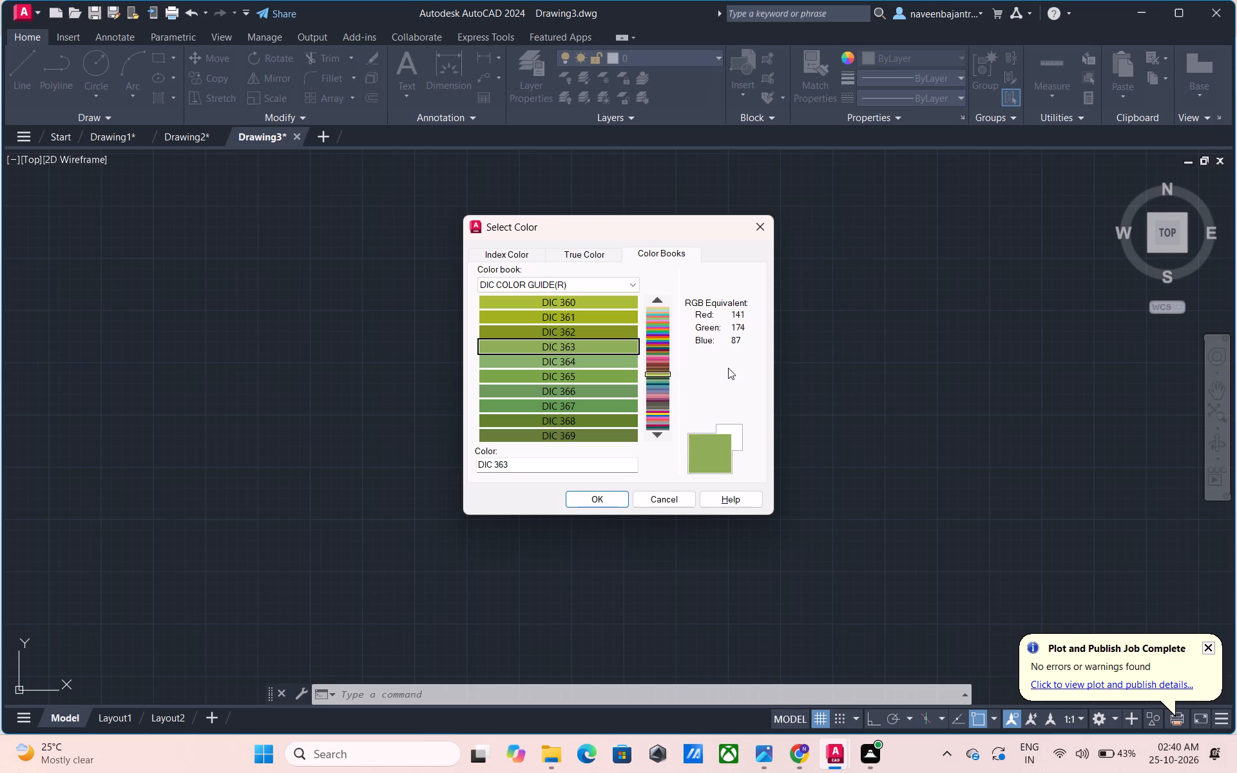
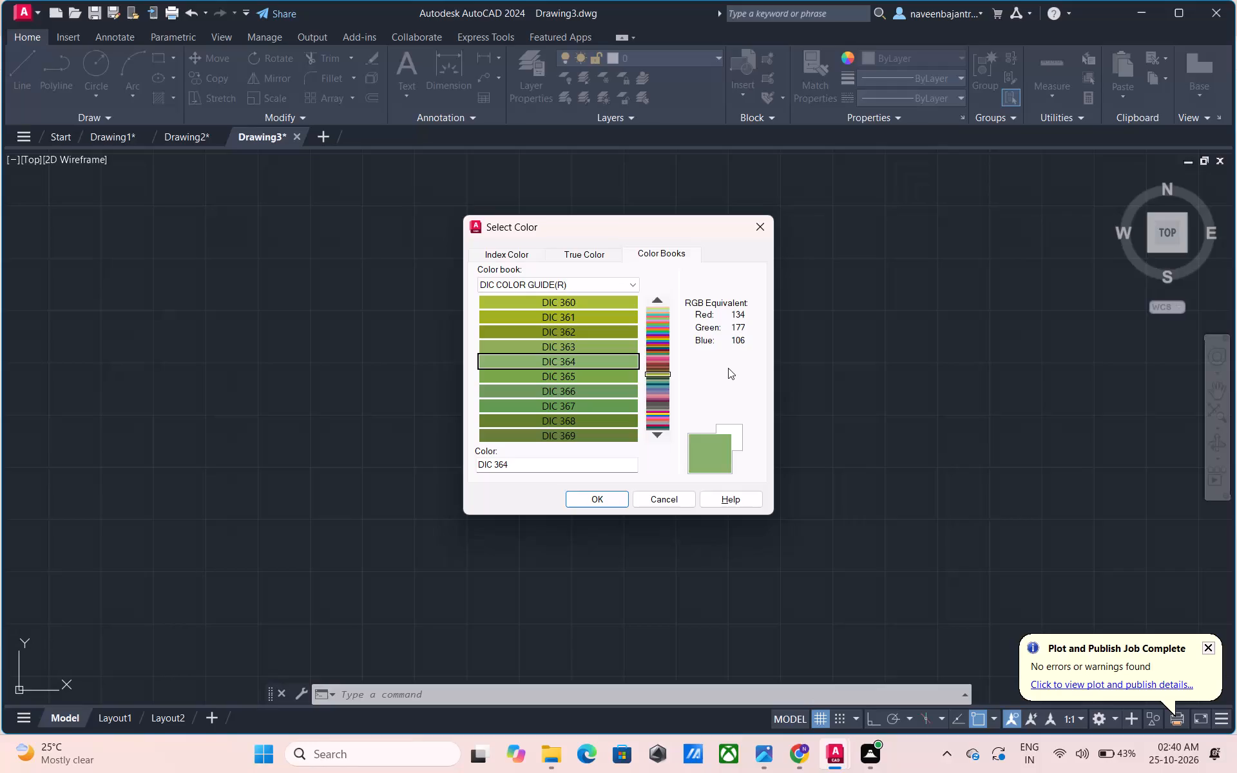
Preview the DIC COLOR GUIDE(R) colours one by one from the green DIC 365 to the olive green DIC 369.
key(Down)
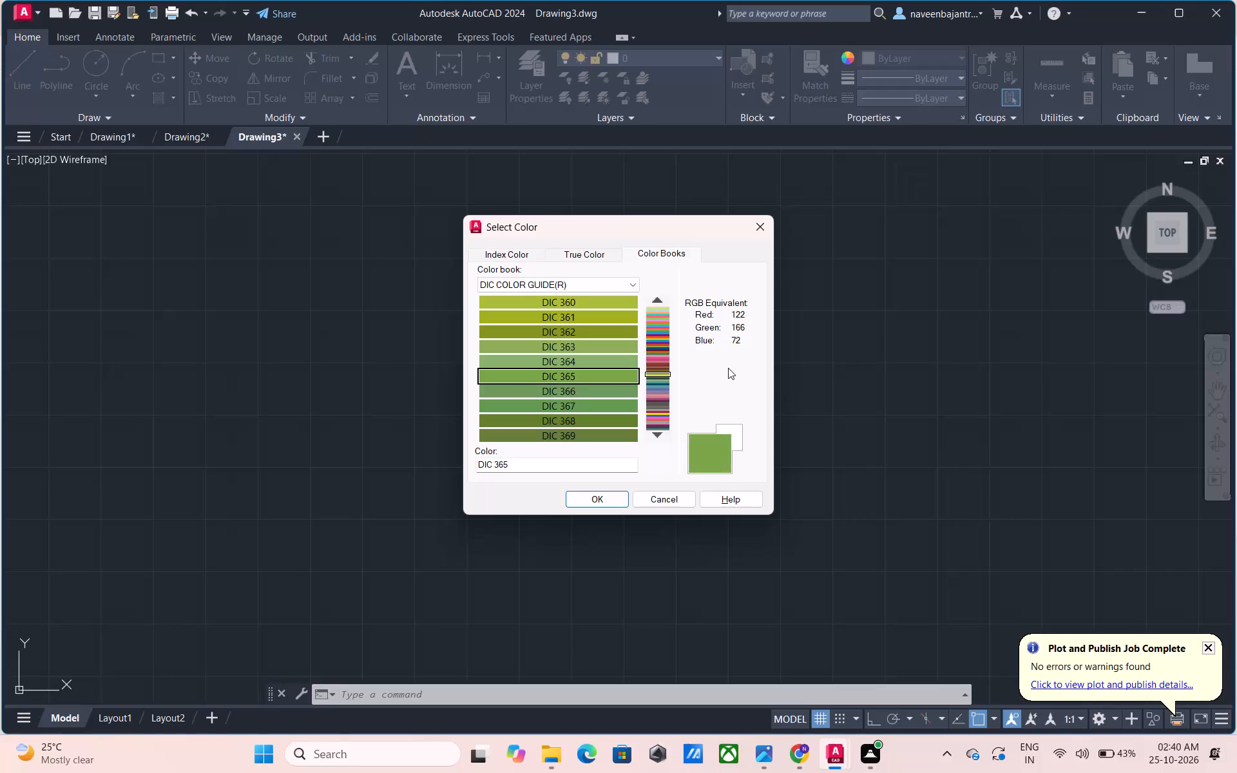
key(Down)
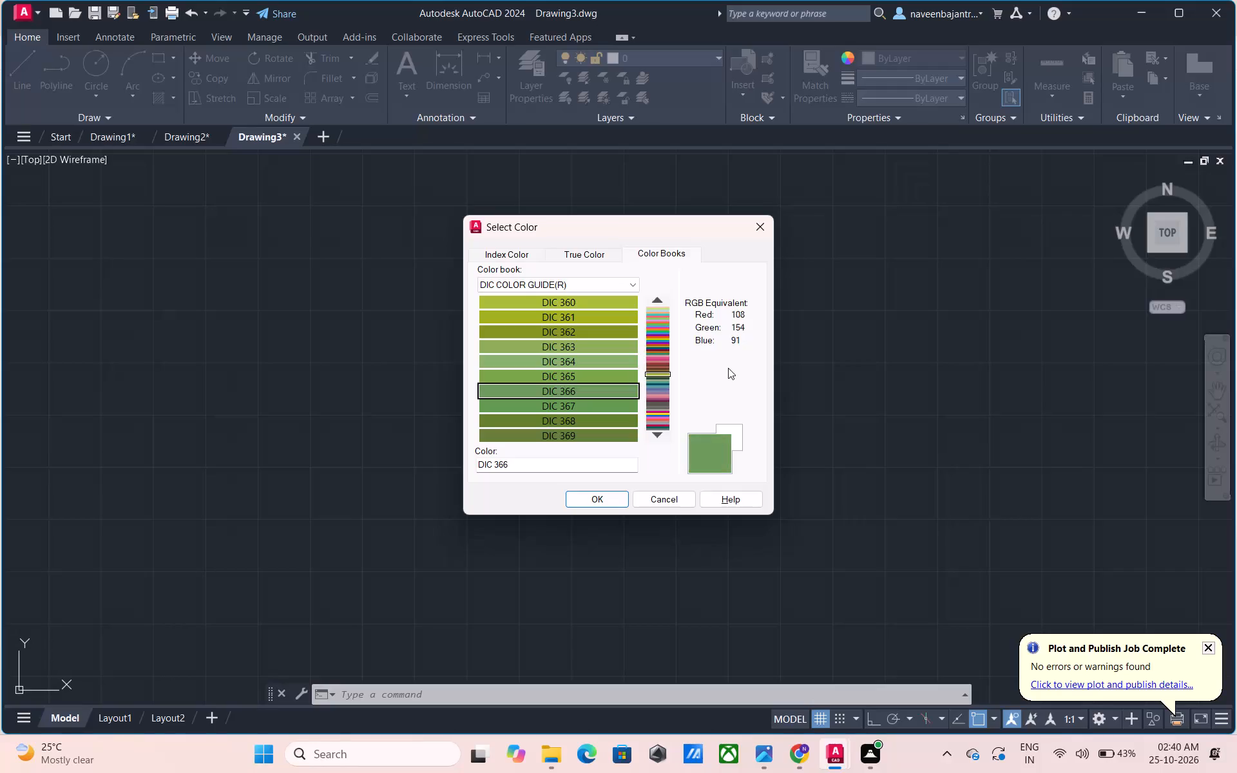
key(Down)
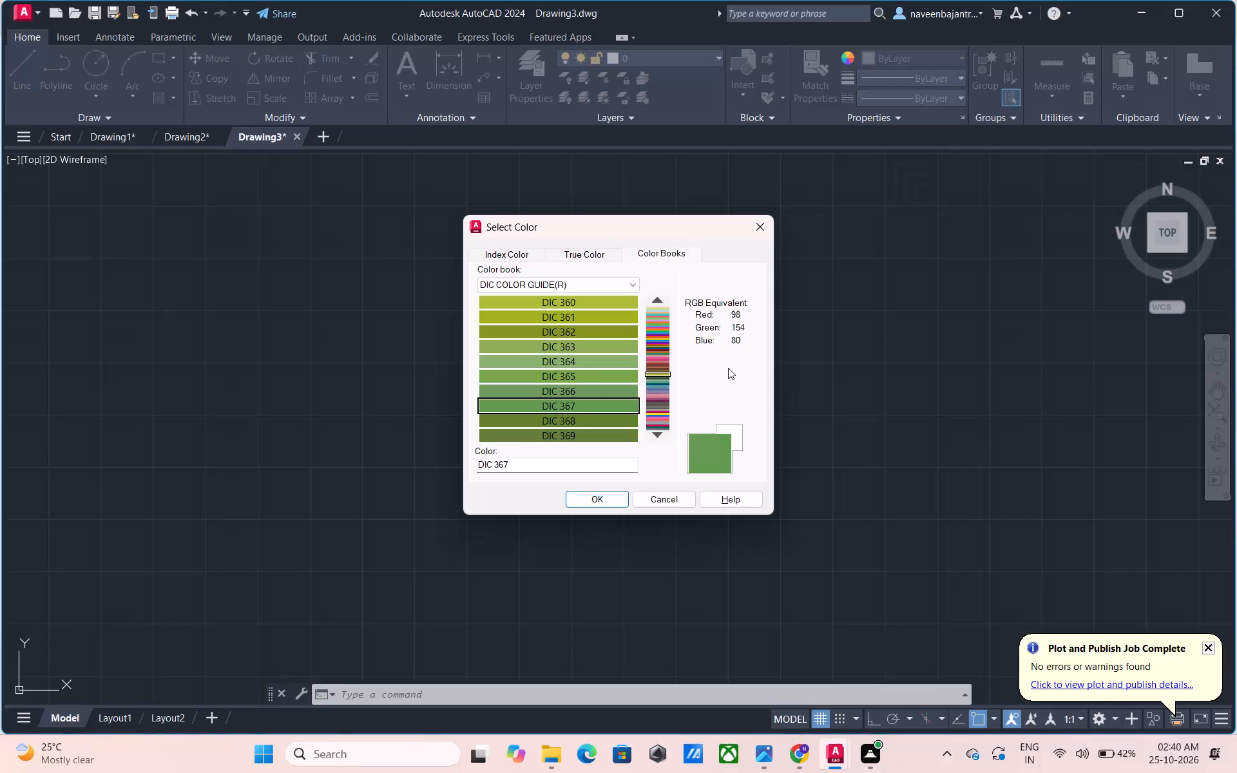
key(Down)
key(Down)
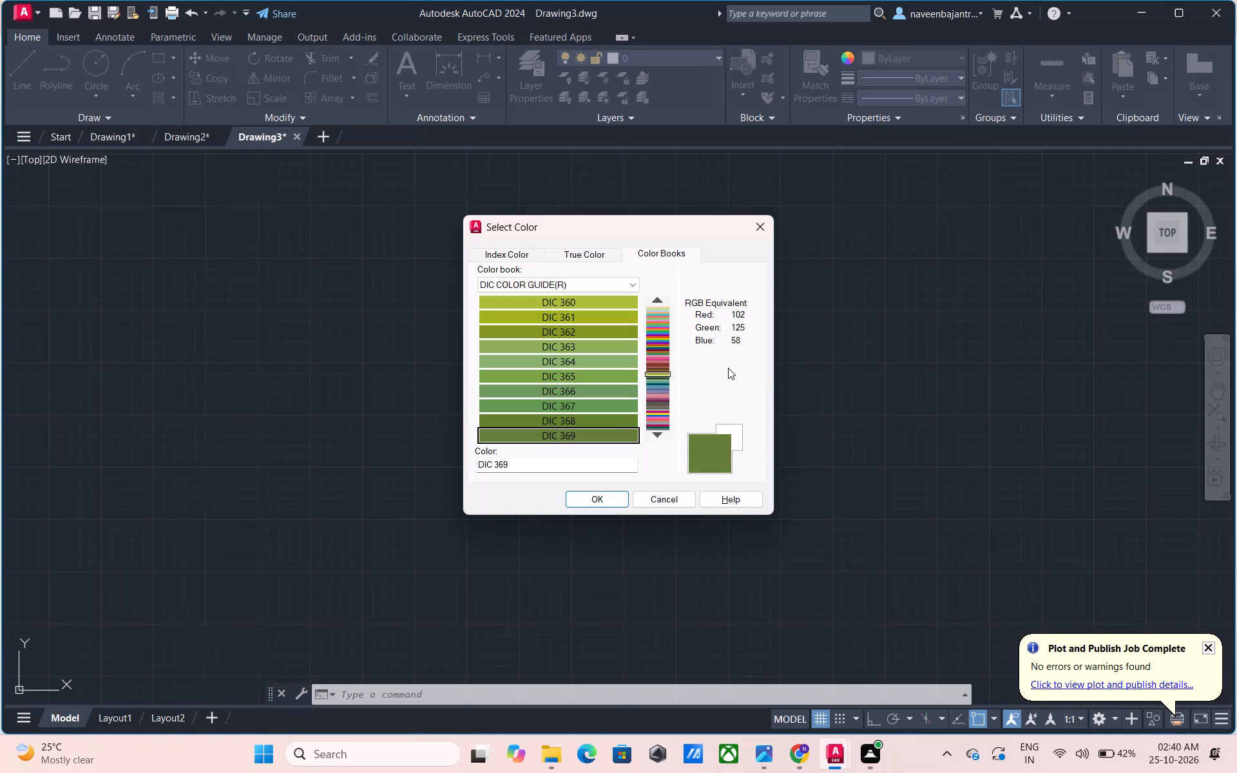
Preview the DIC COLOR GUIDE(R) colours one by one from the olive DIC 370 through the olives to the dark green DIC 379.
key(Down)
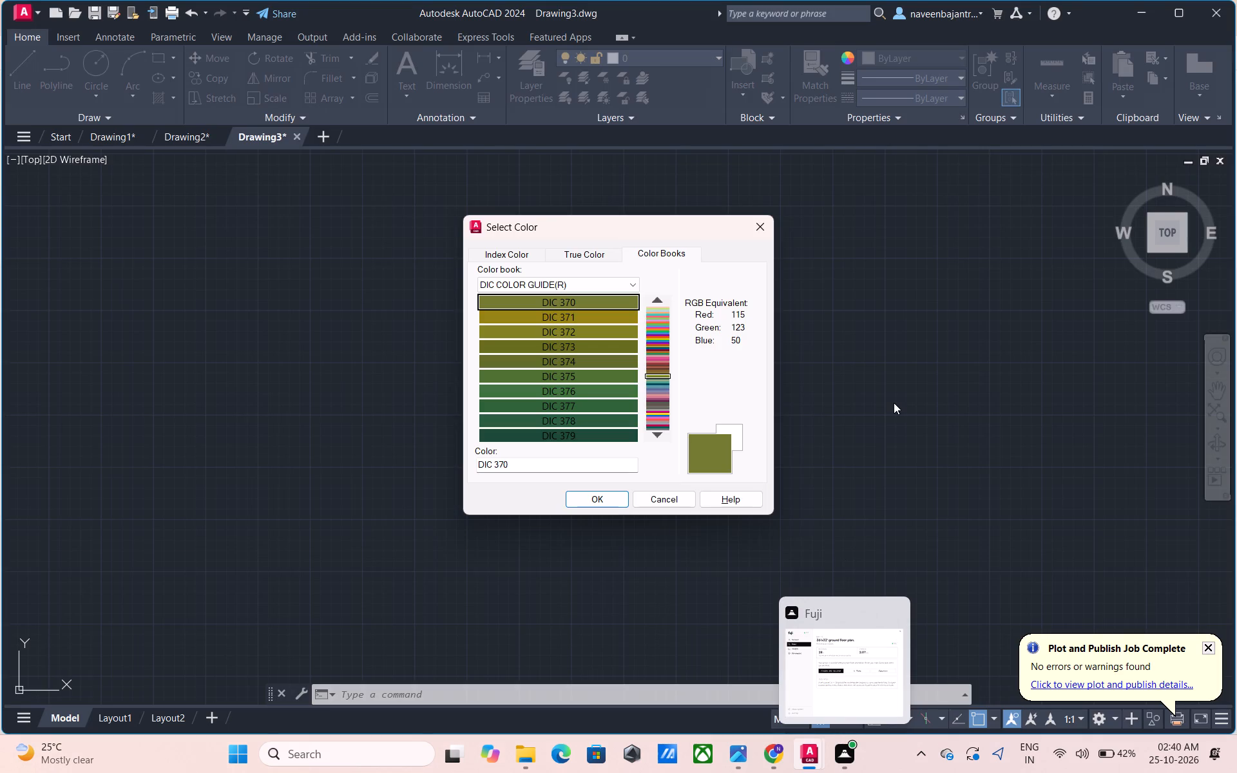
key(Down)
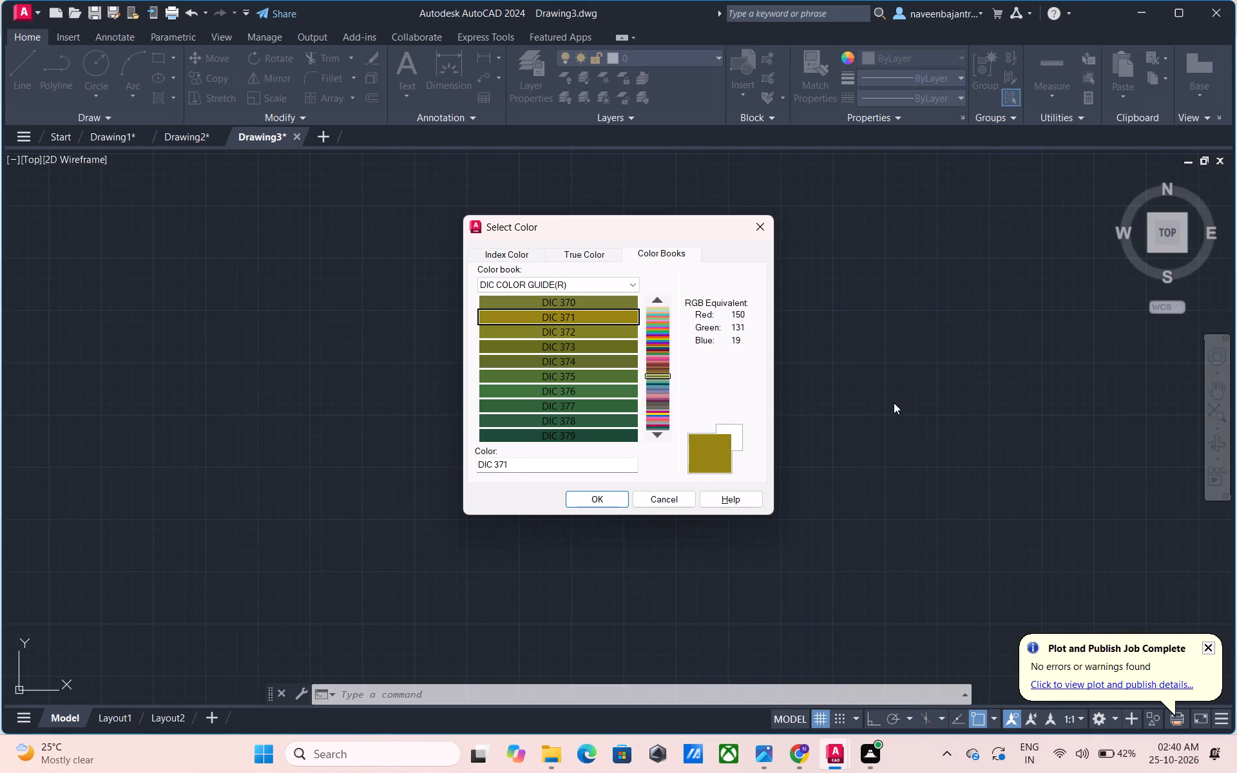
key(Down)
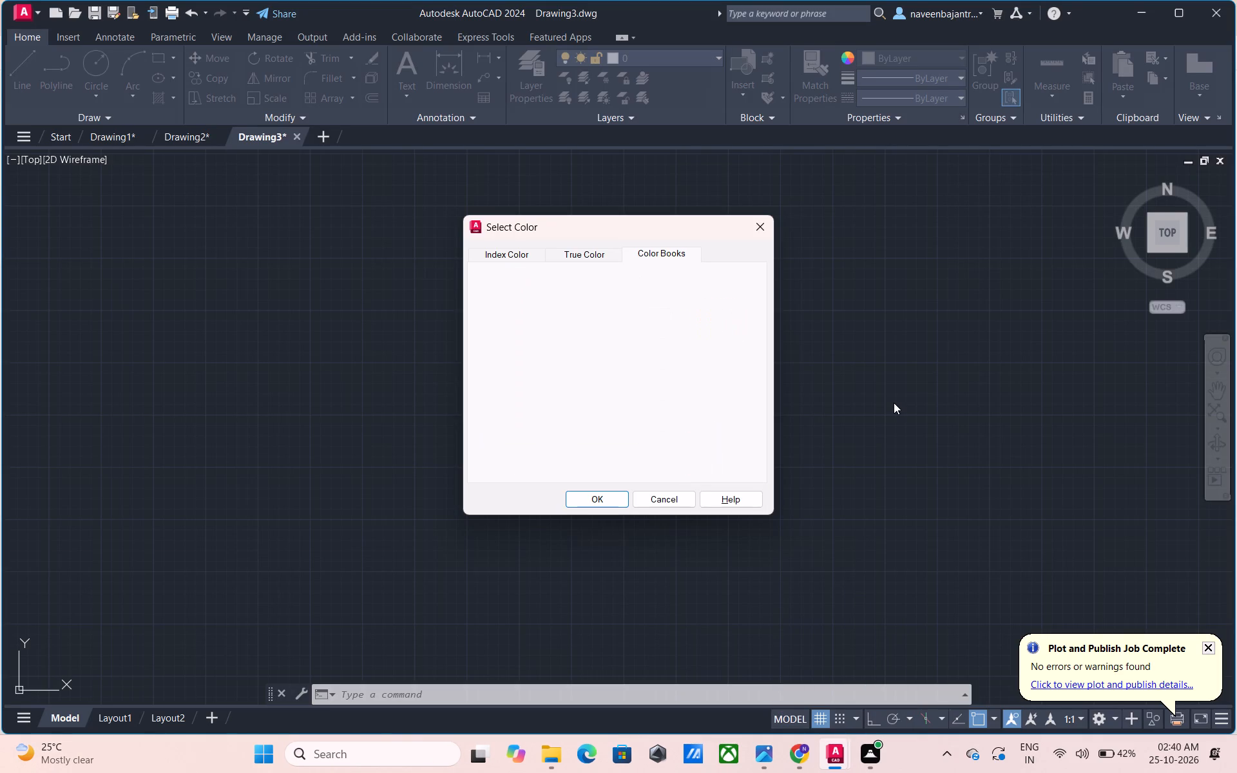
key(Down)
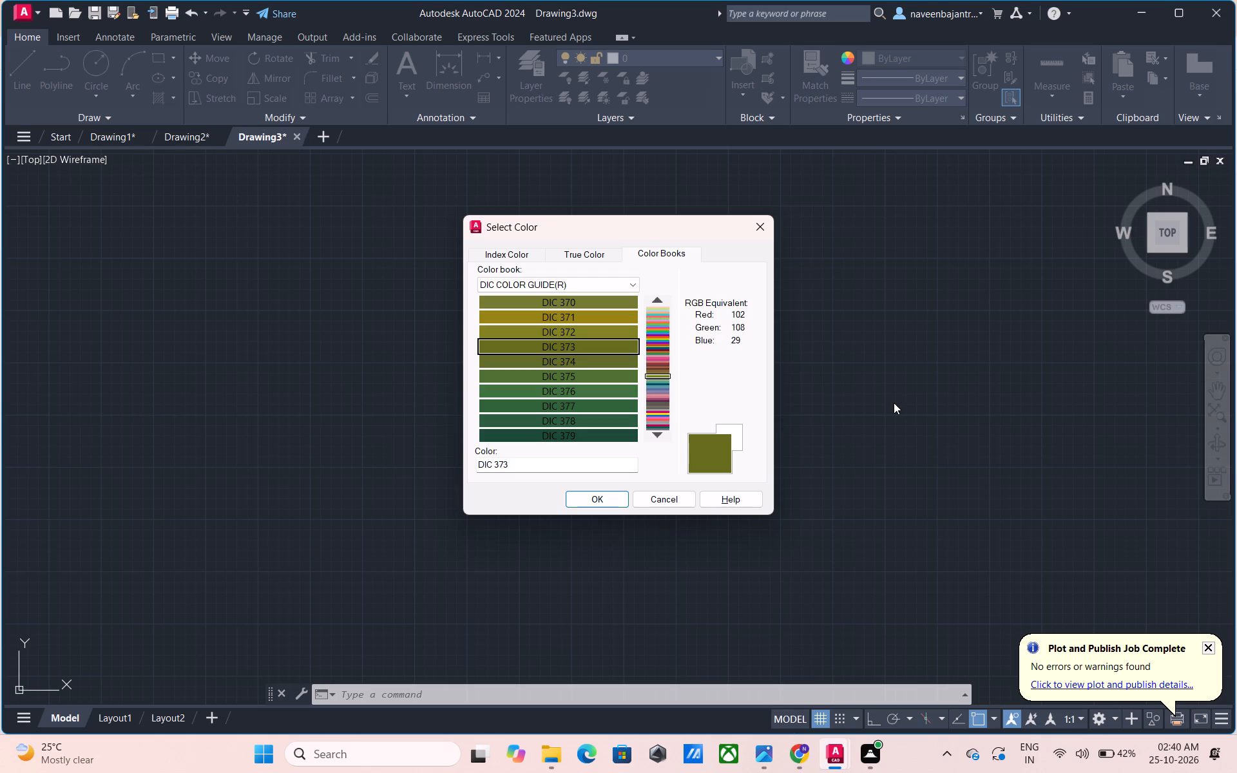
key(Down)
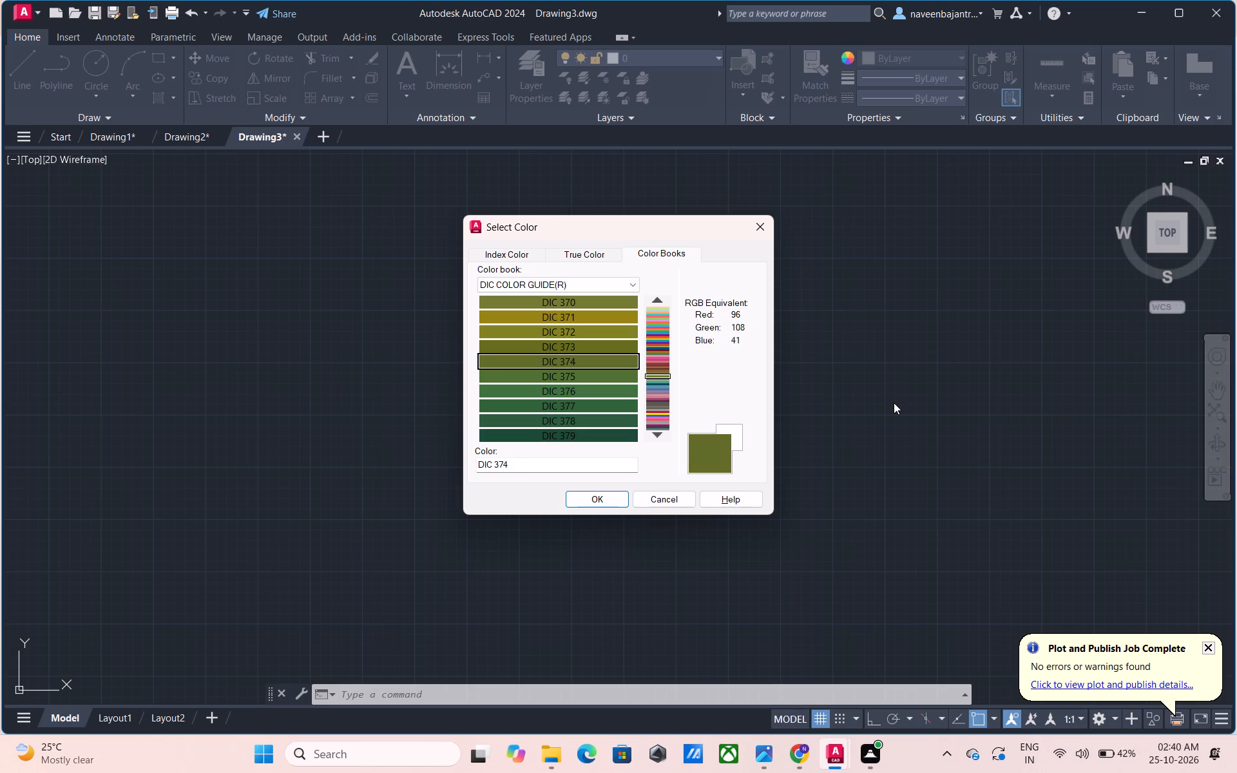
key(Down)
key(Down)
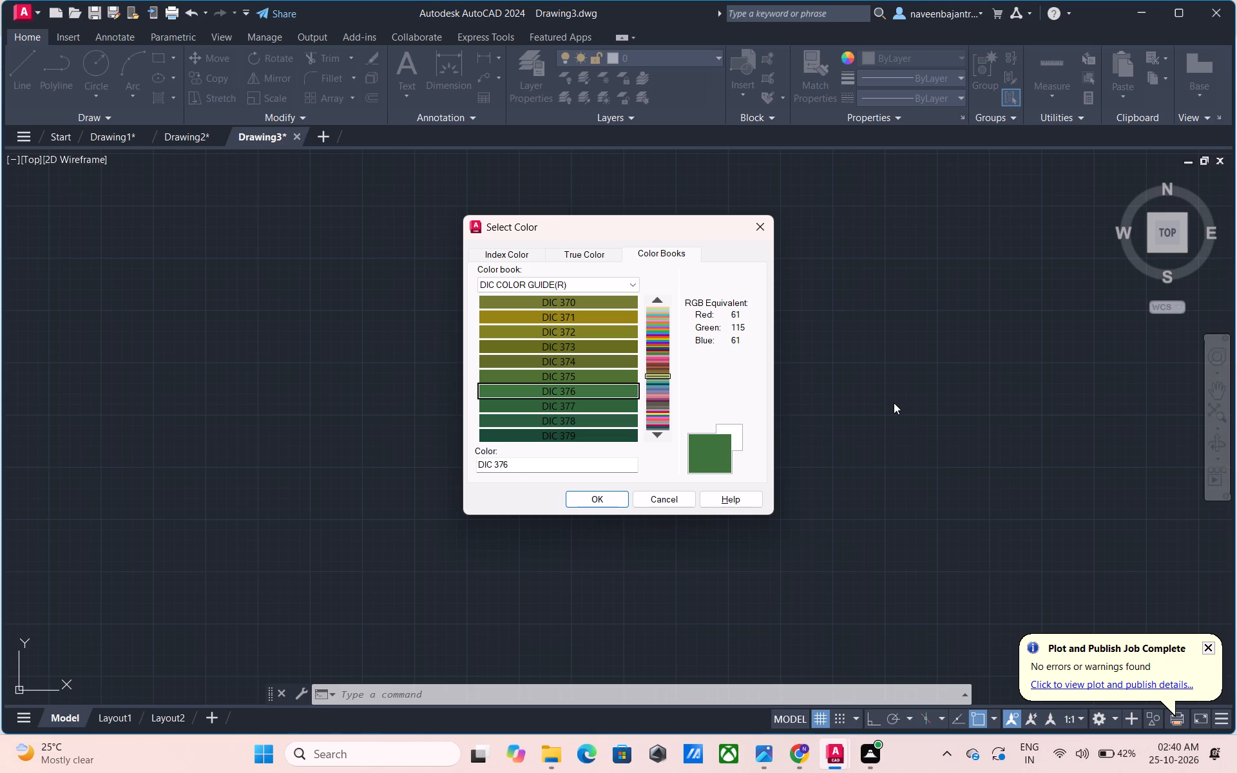
key(Down)
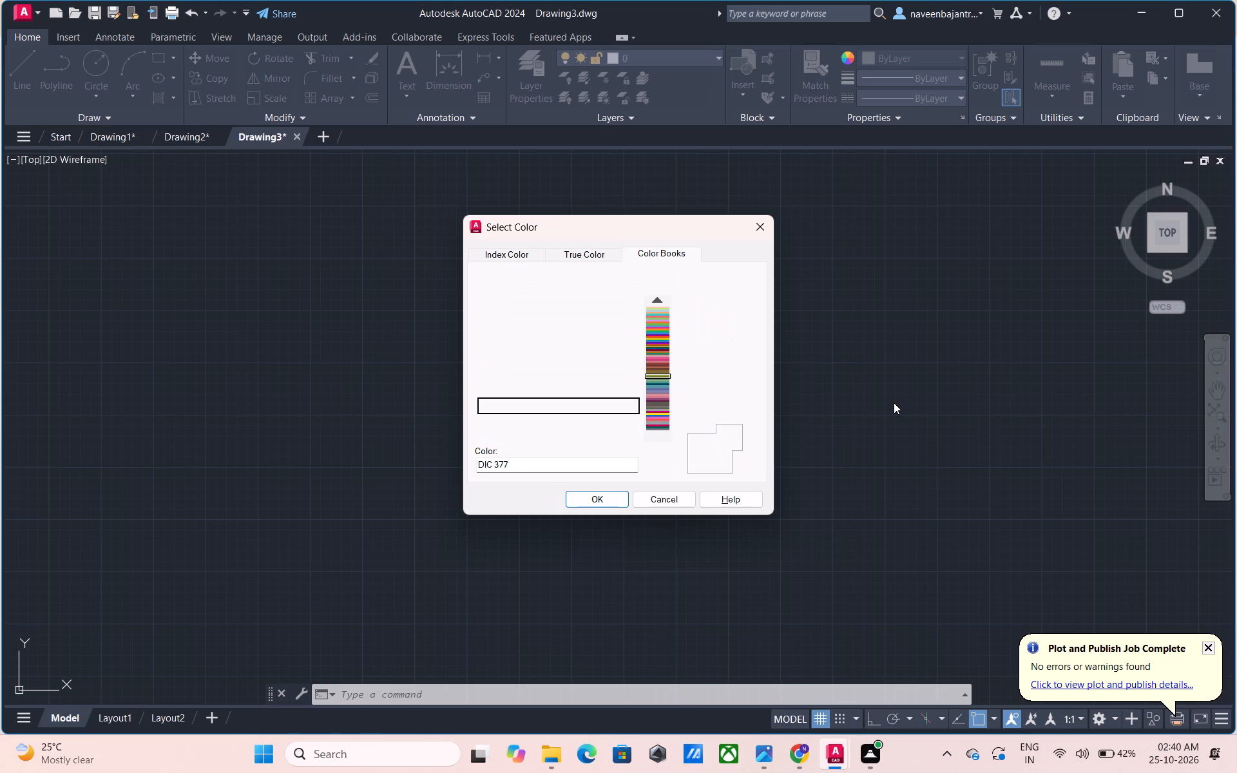
key(Down)
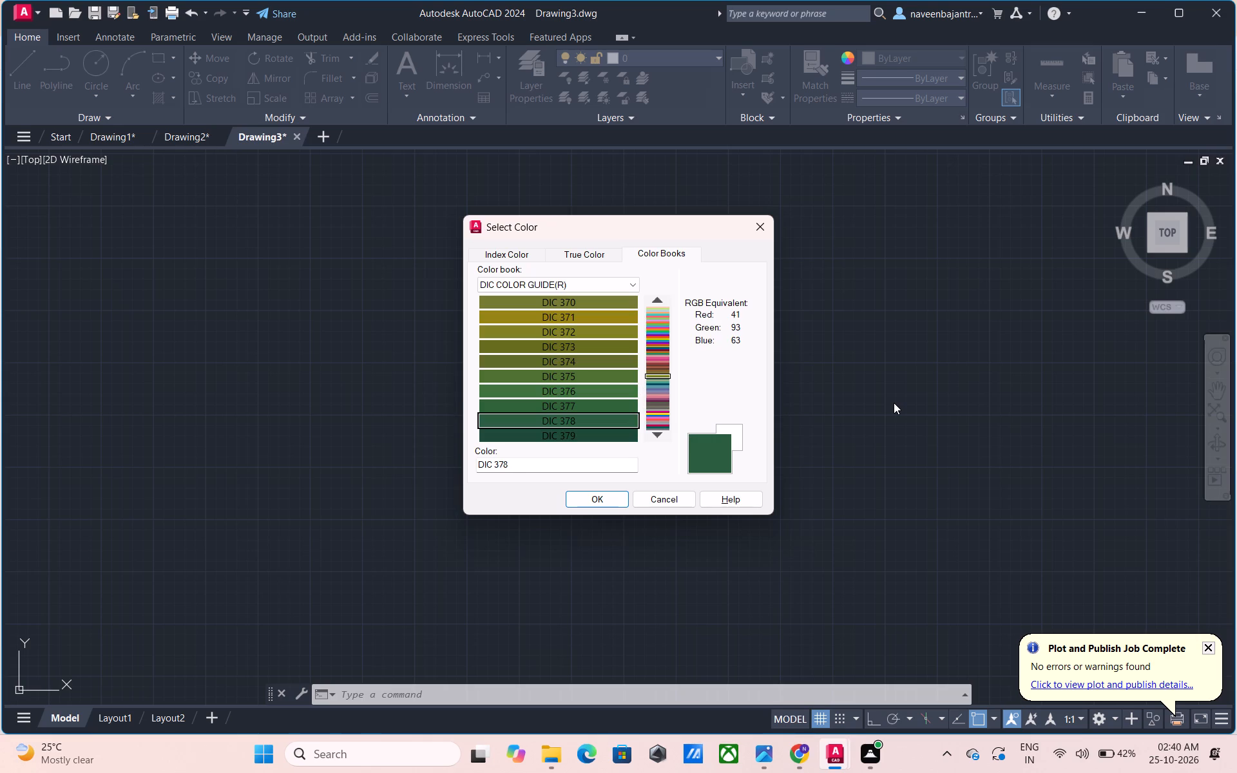
key(Down)
Preview the DIC COLOR GUIDE(R) colours one by one from the dark green DIC 380 to the green DIC 384.
key(Down)
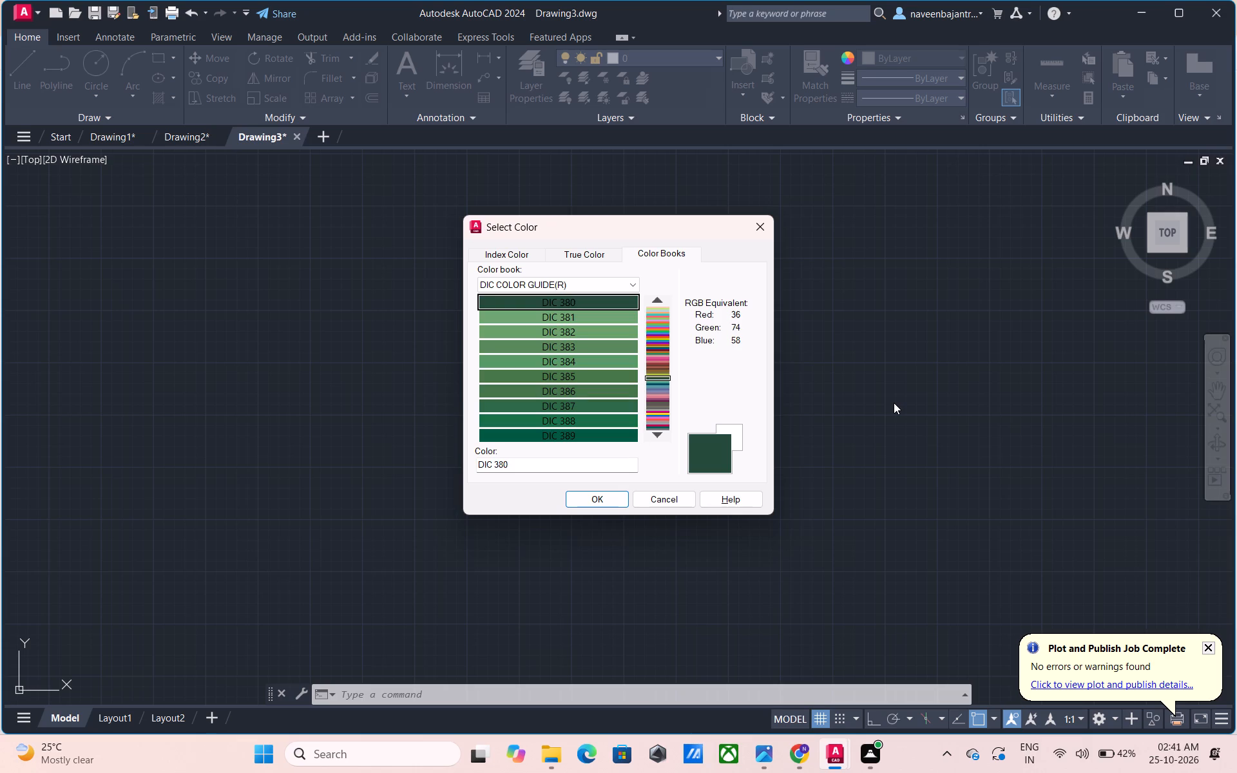
key(Down)
key(Down)
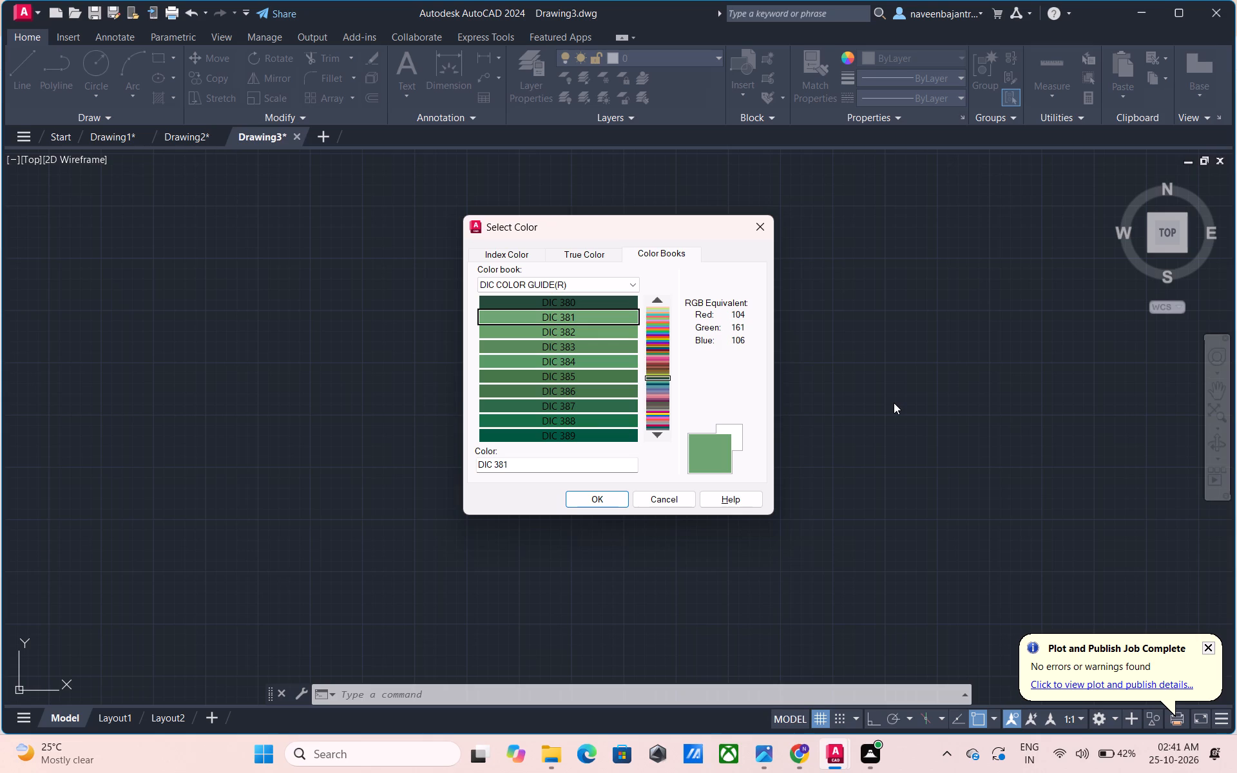
key(Down)
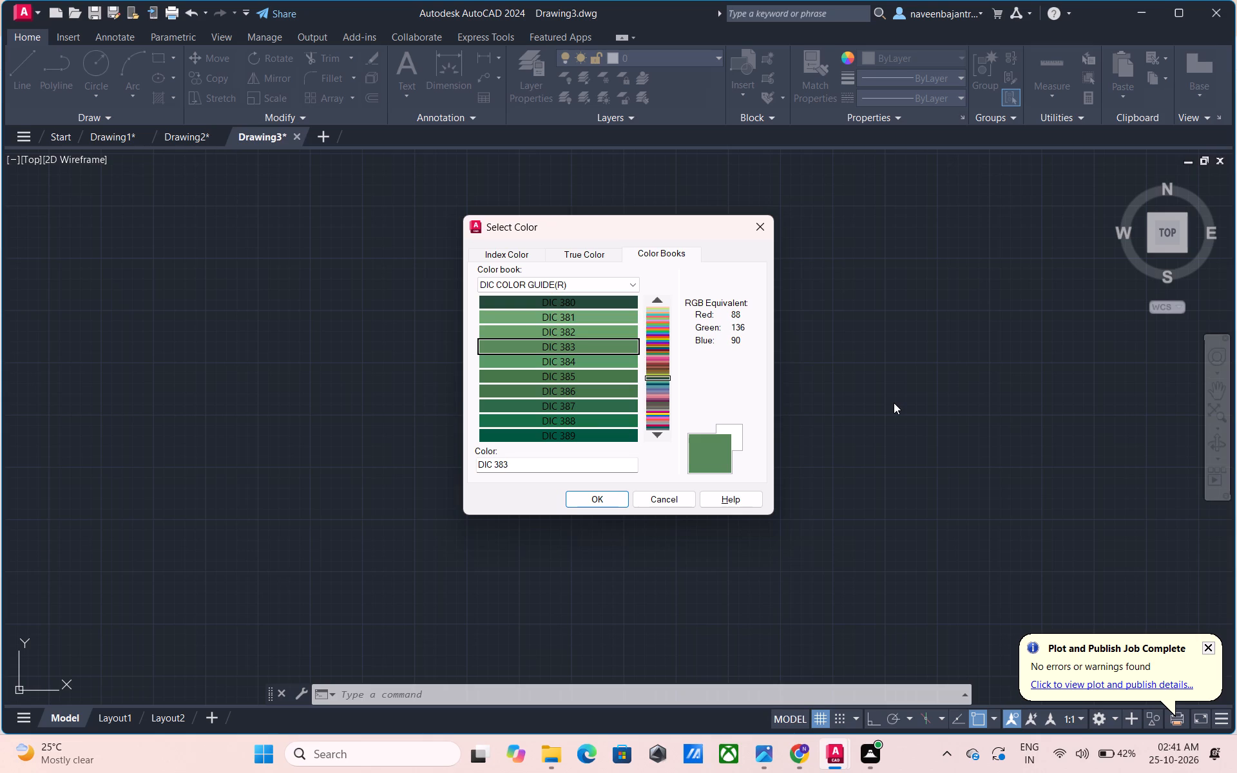
key(Down)
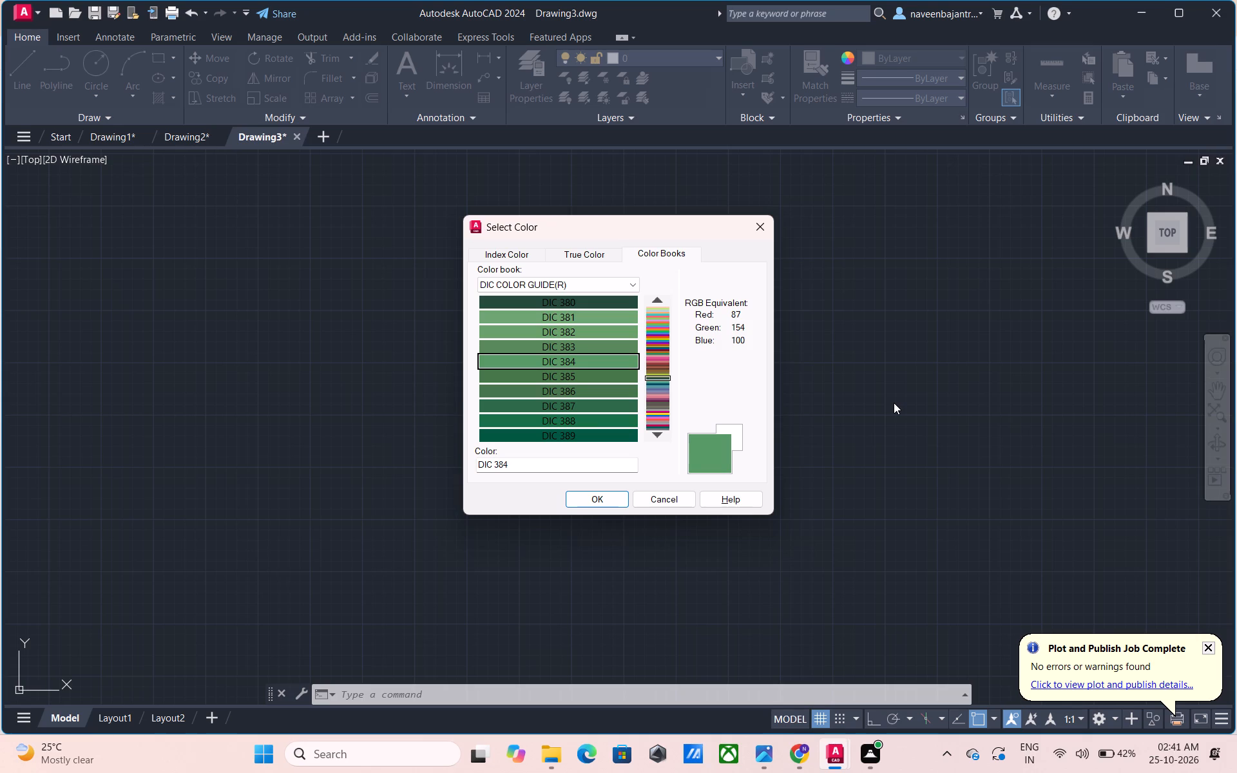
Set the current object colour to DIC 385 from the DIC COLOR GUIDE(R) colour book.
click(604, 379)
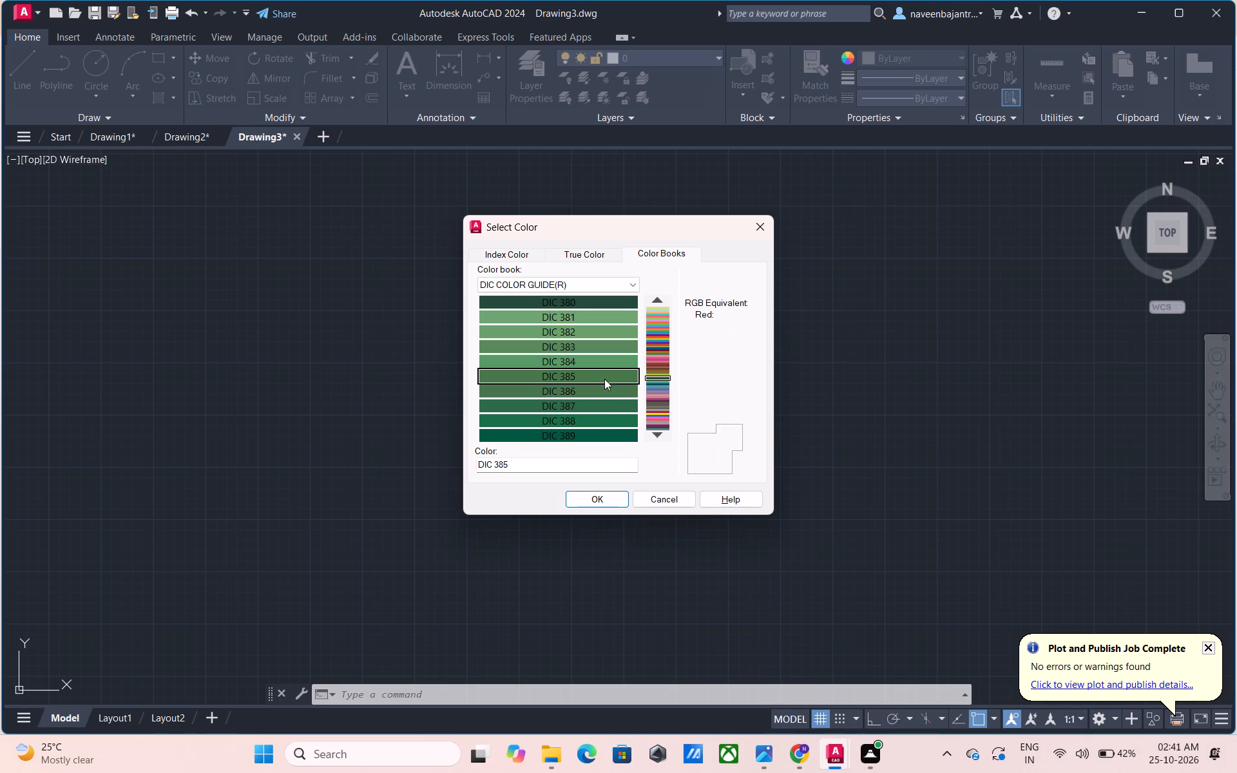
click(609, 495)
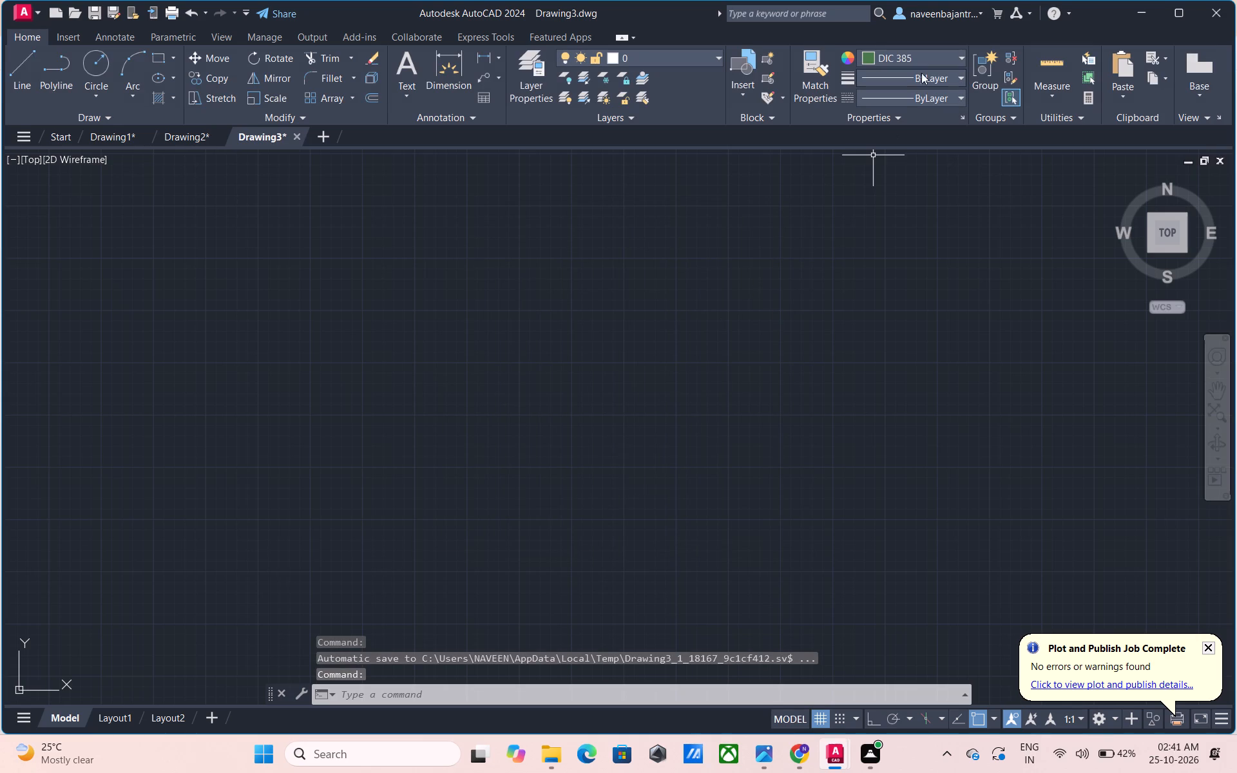
Set the current object colour to ByLayer.
click(925, 49)
click(881, 81)
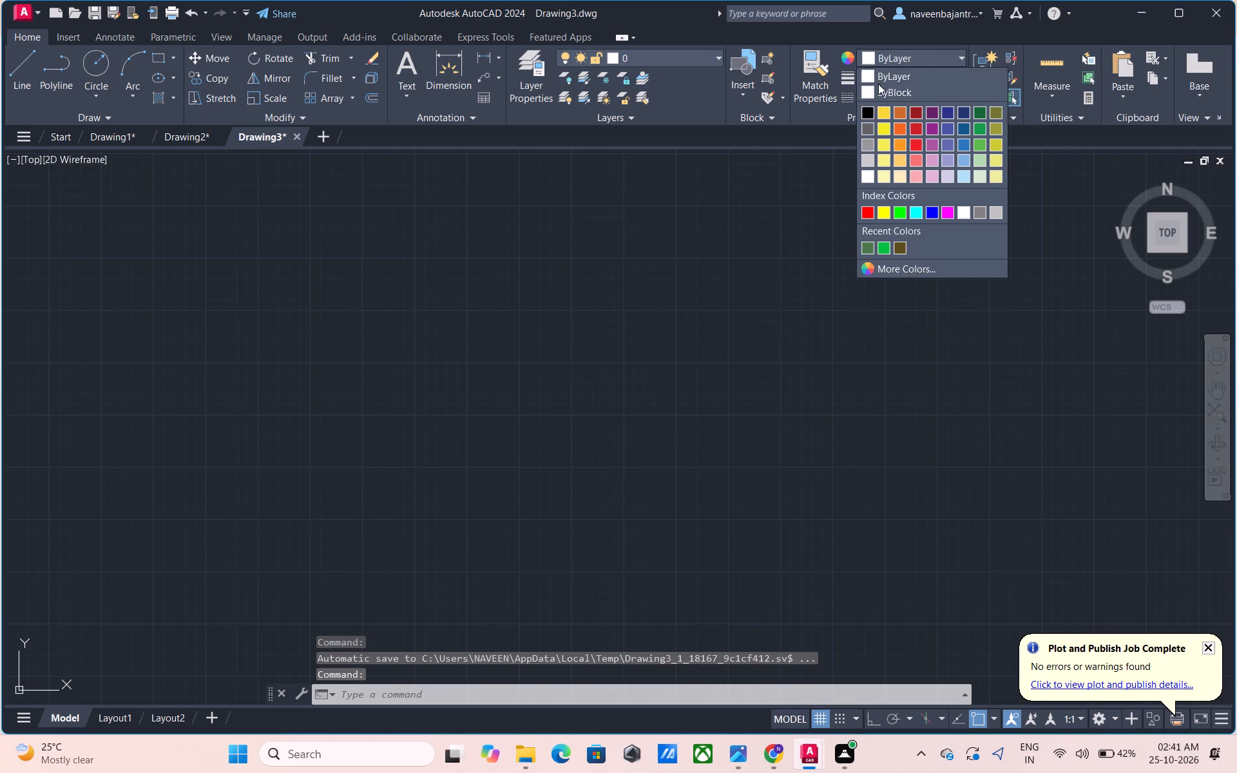
Turn on Ortho mode.
click(867, 720)
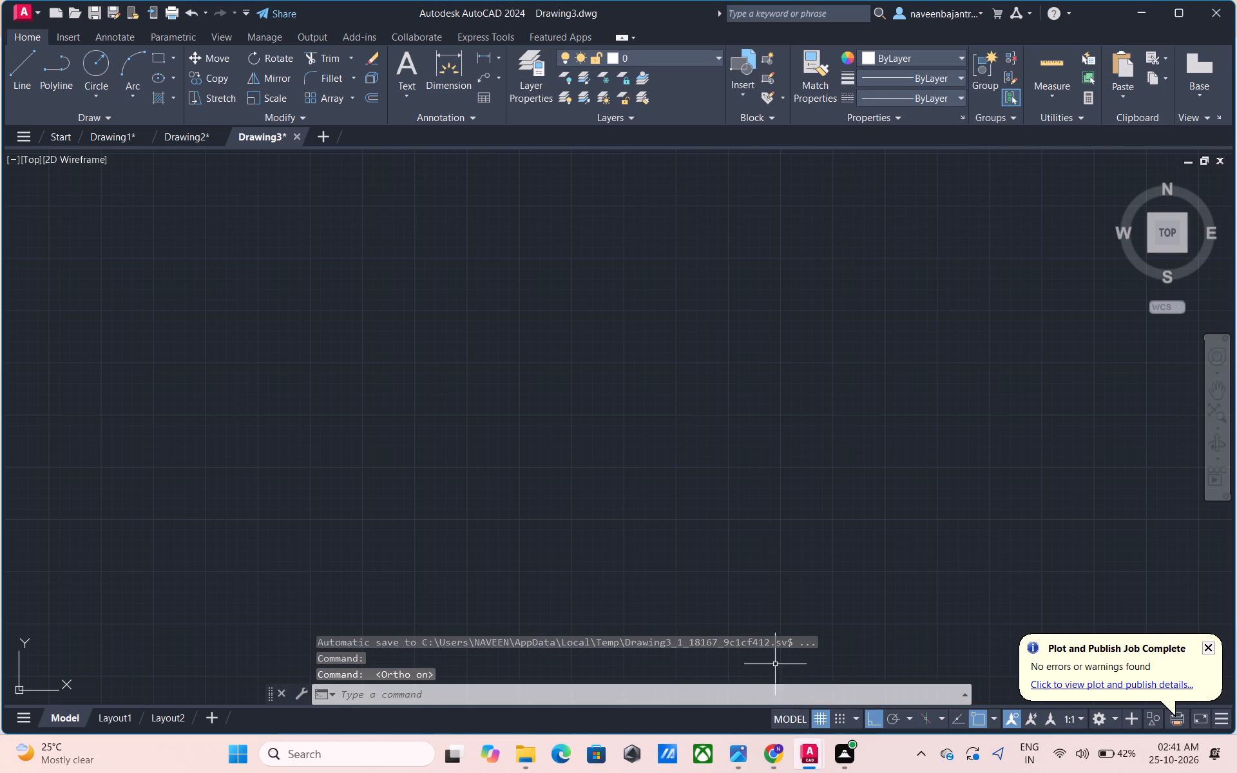
Draw a closed rectangle 32' wide and 36' high with the Line command, starting from its upper-left corner.
scroll(716, 612, down, 2)
scroll(690, 490, up, 1)
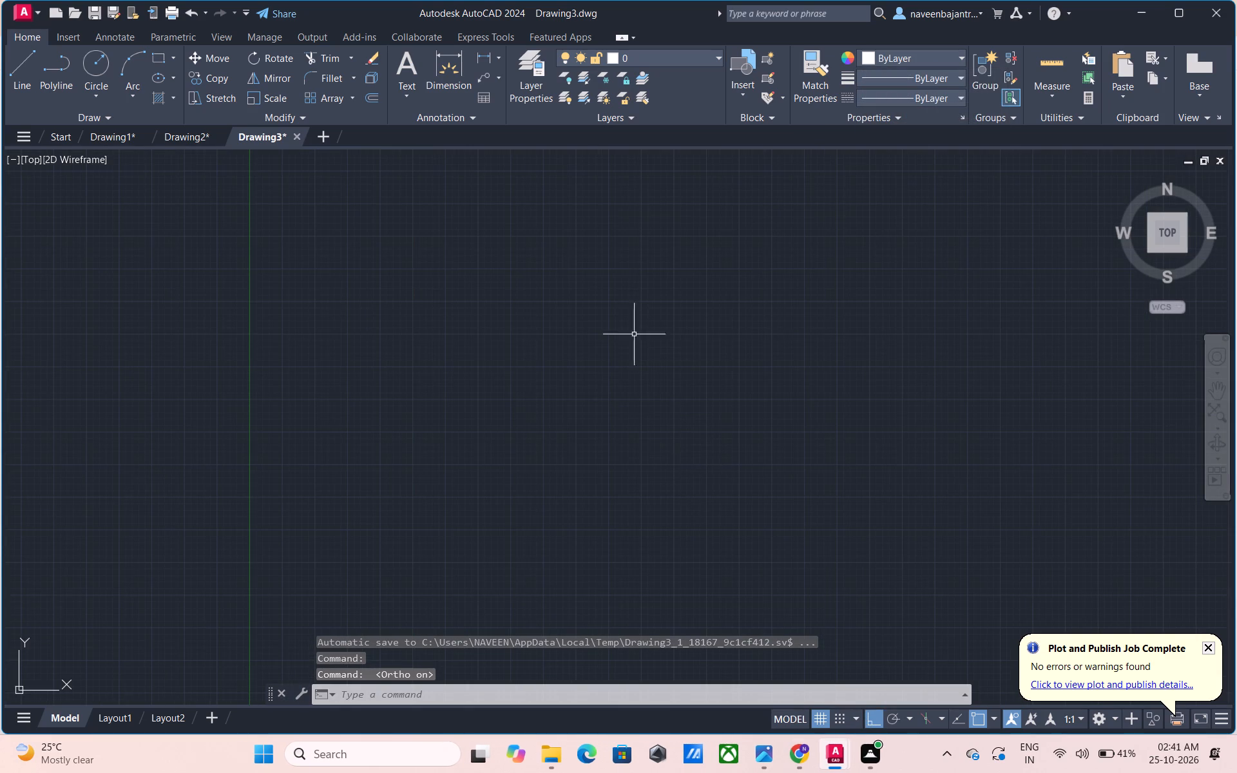
text(L)
key(space)
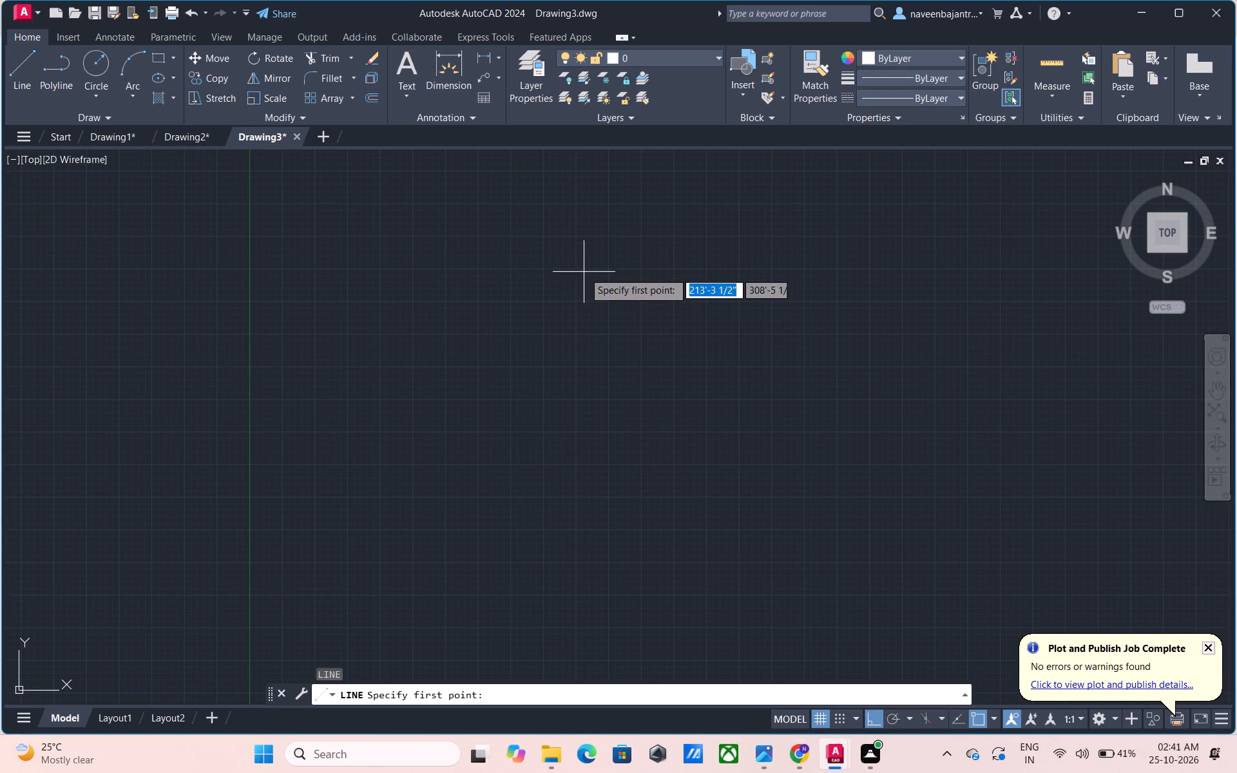
click(543, 236)
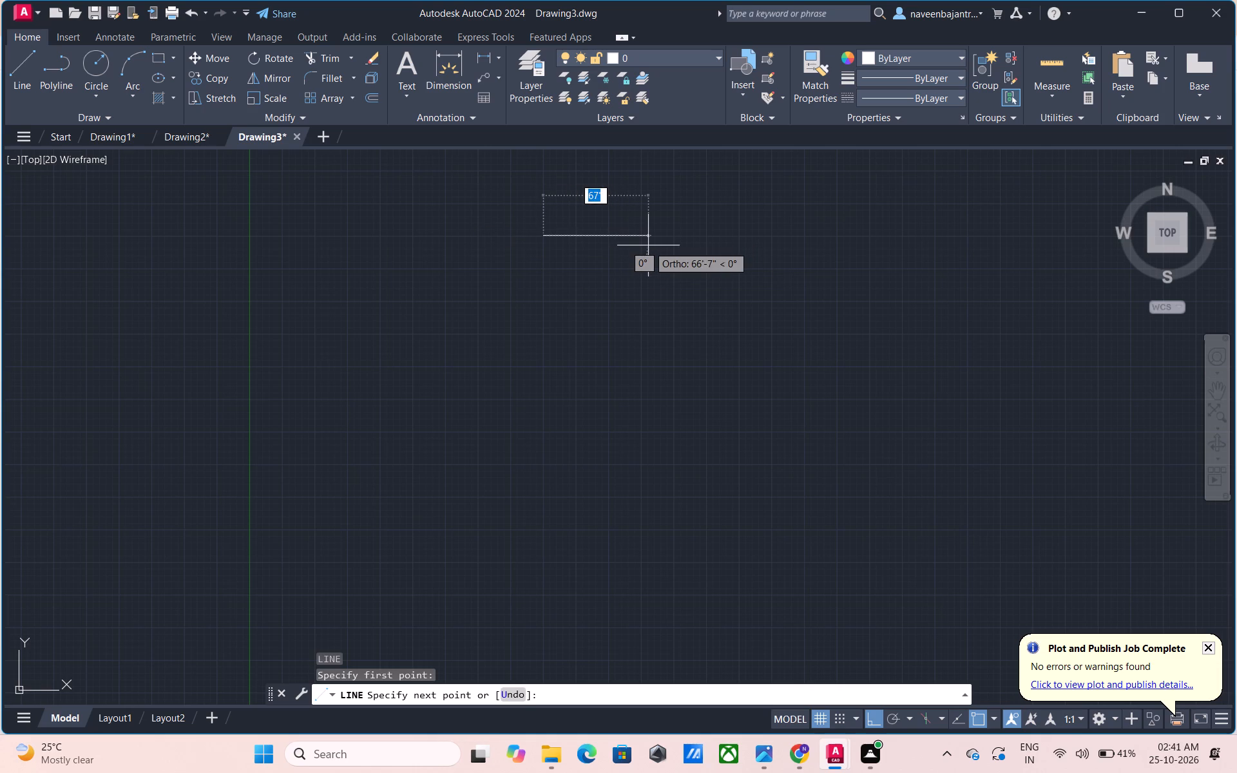
key(3)
text(2')
key(Return)
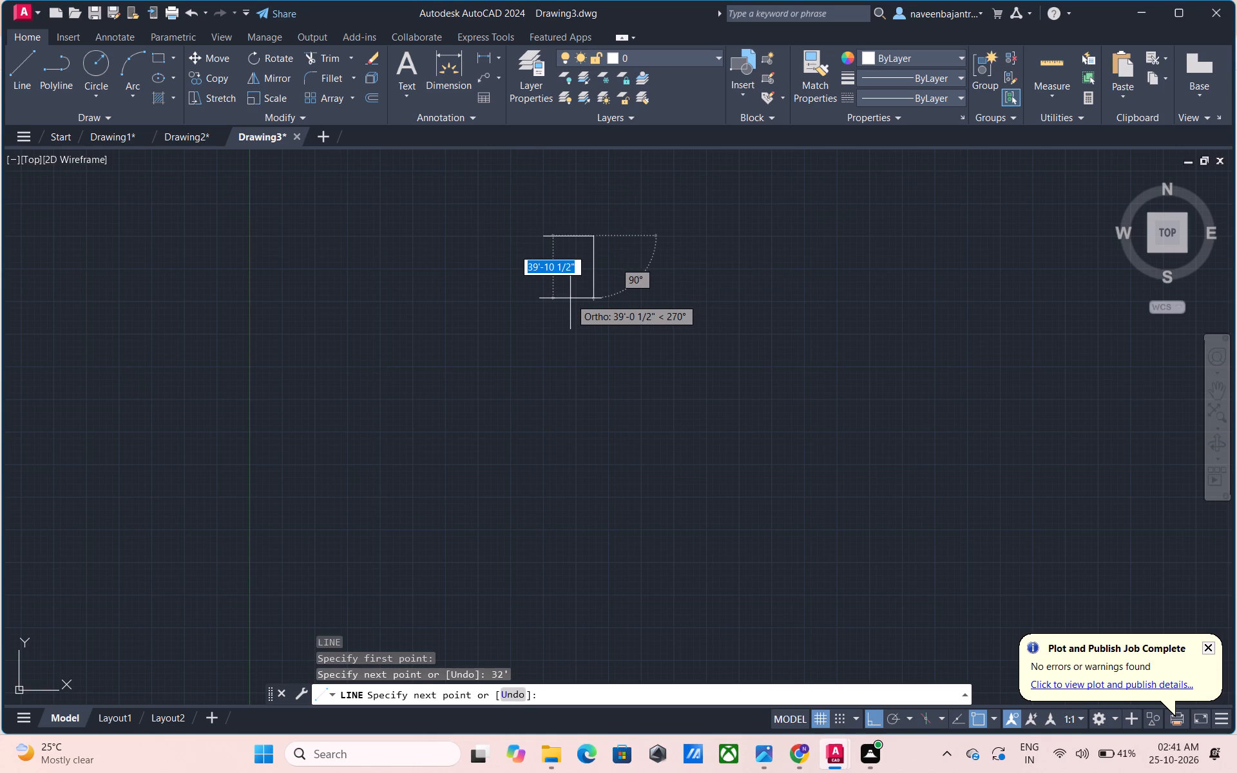
text(36')
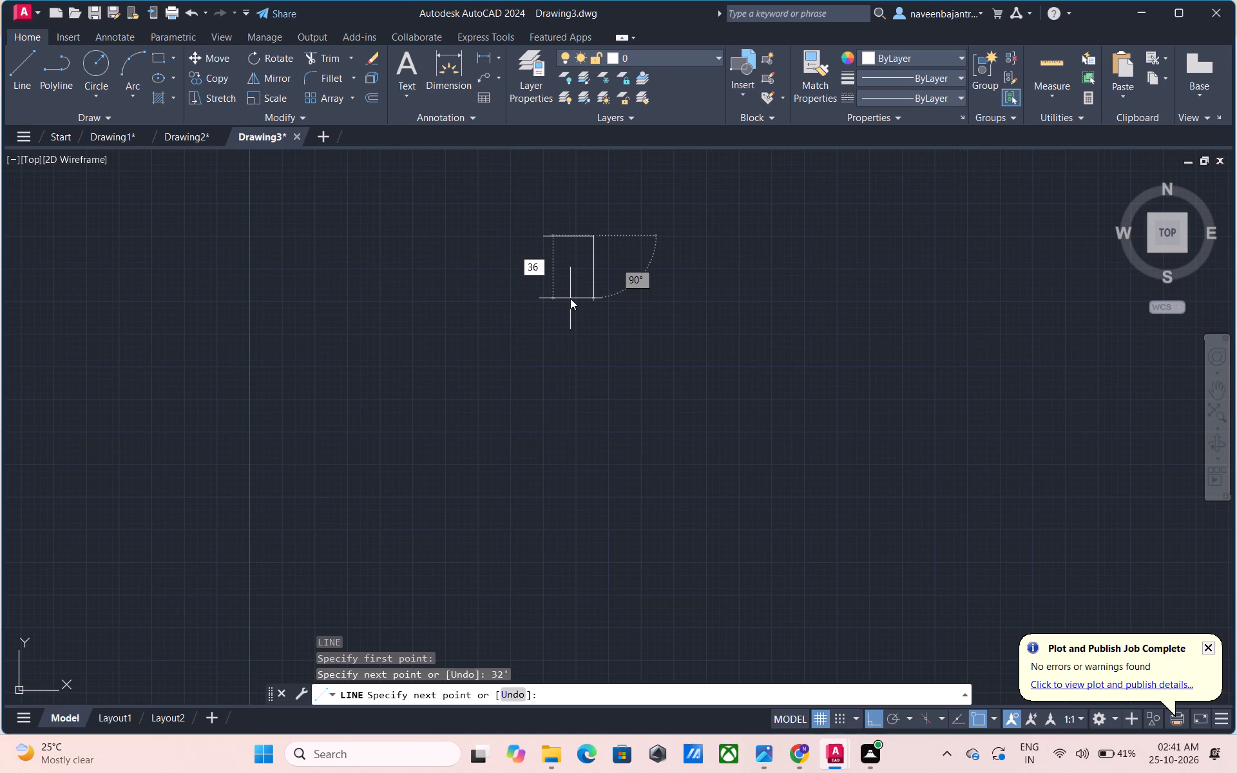
key(Return)
key(3)
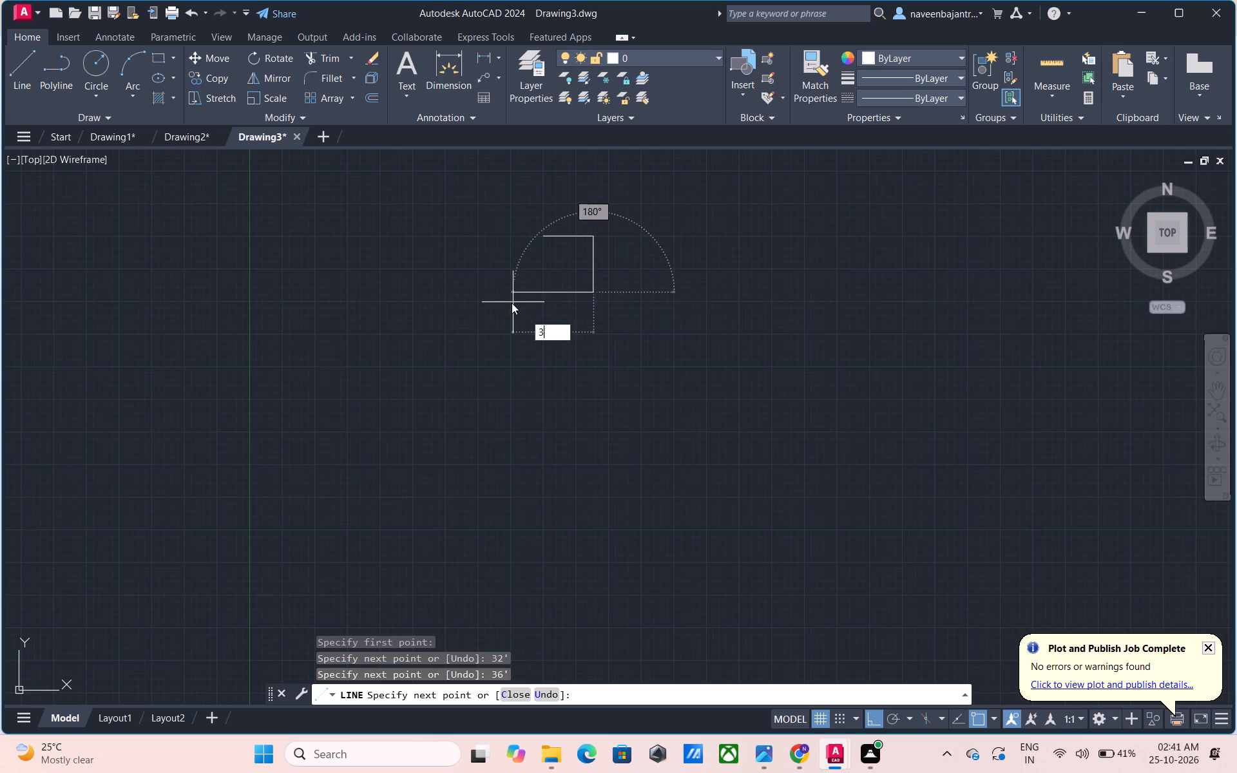
text(2')
key(Return)
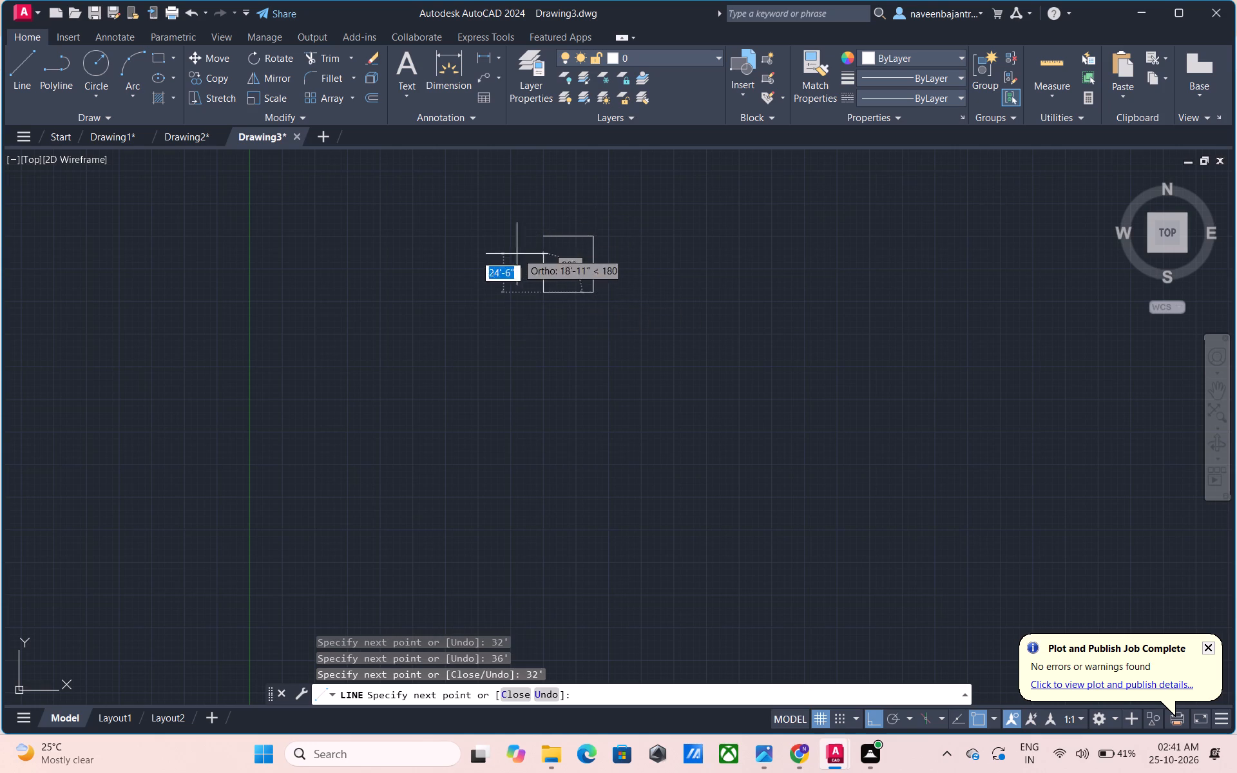
key(3)
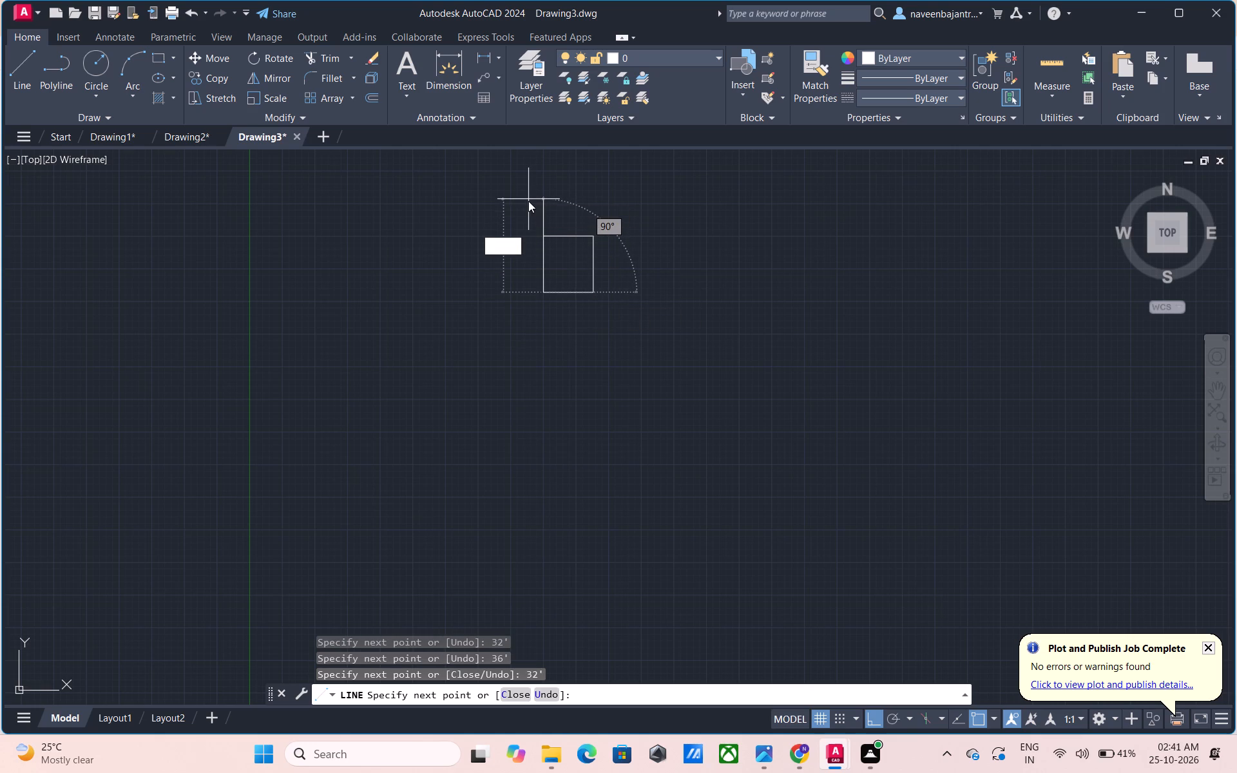
key(6)
key(apostrophe)
key(Return)
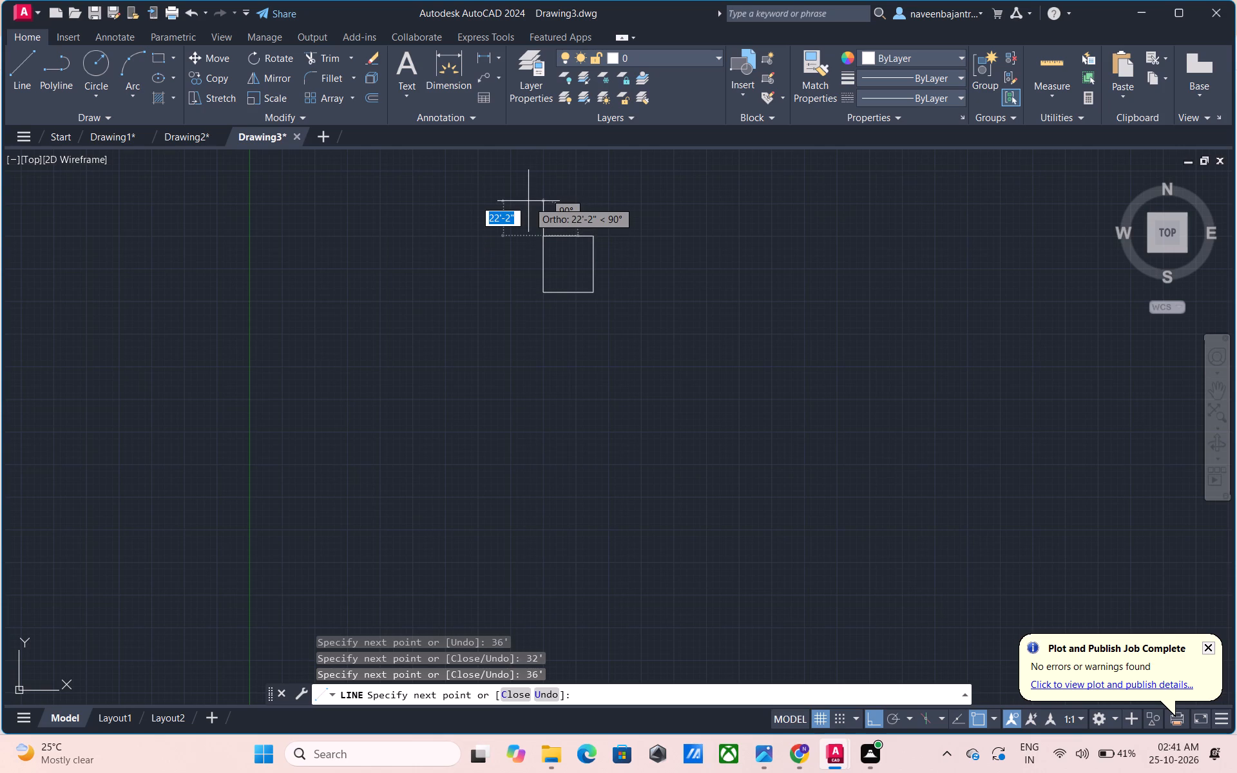
key(Escape)
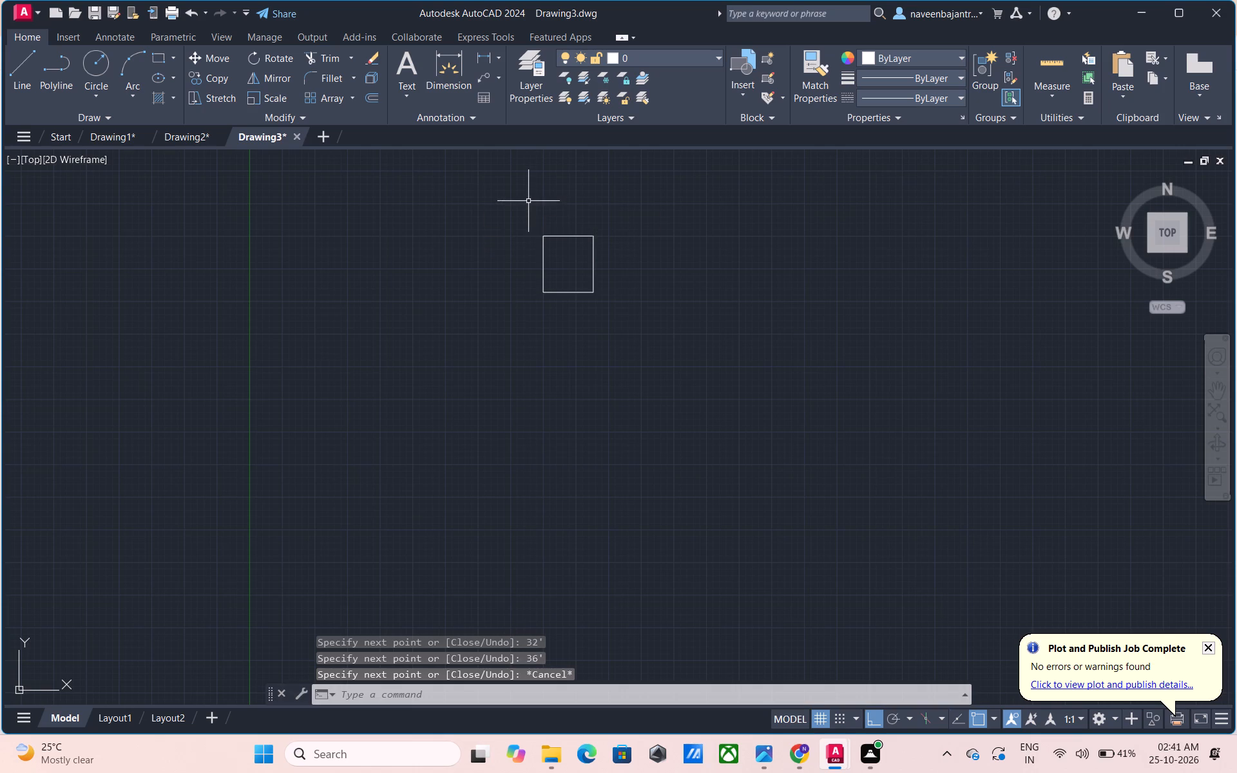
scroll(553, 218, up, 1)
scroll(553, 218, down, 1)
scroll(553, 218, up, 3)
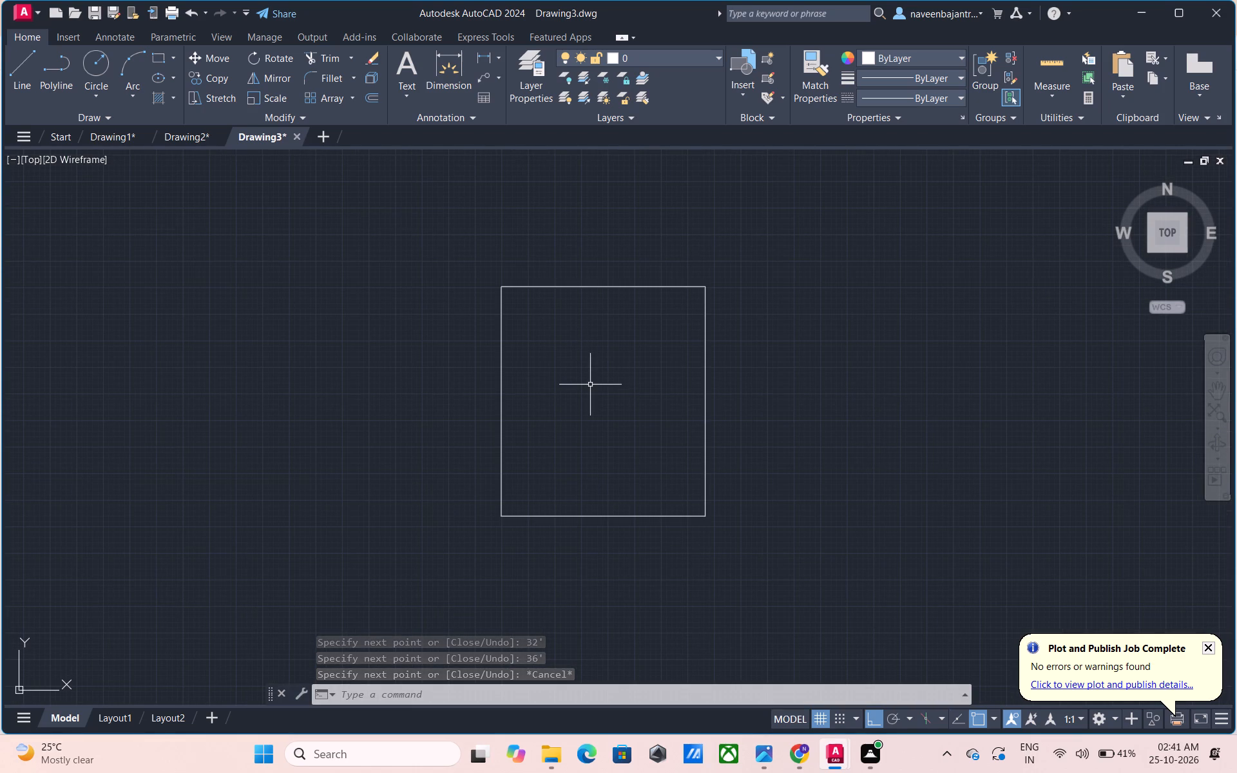
Offset all four lines of the 32' by 36' outline 9" inward to form the outer walls.
key(Escape)
key(Escape)
text(O 9)
key(shift+quotedbl)
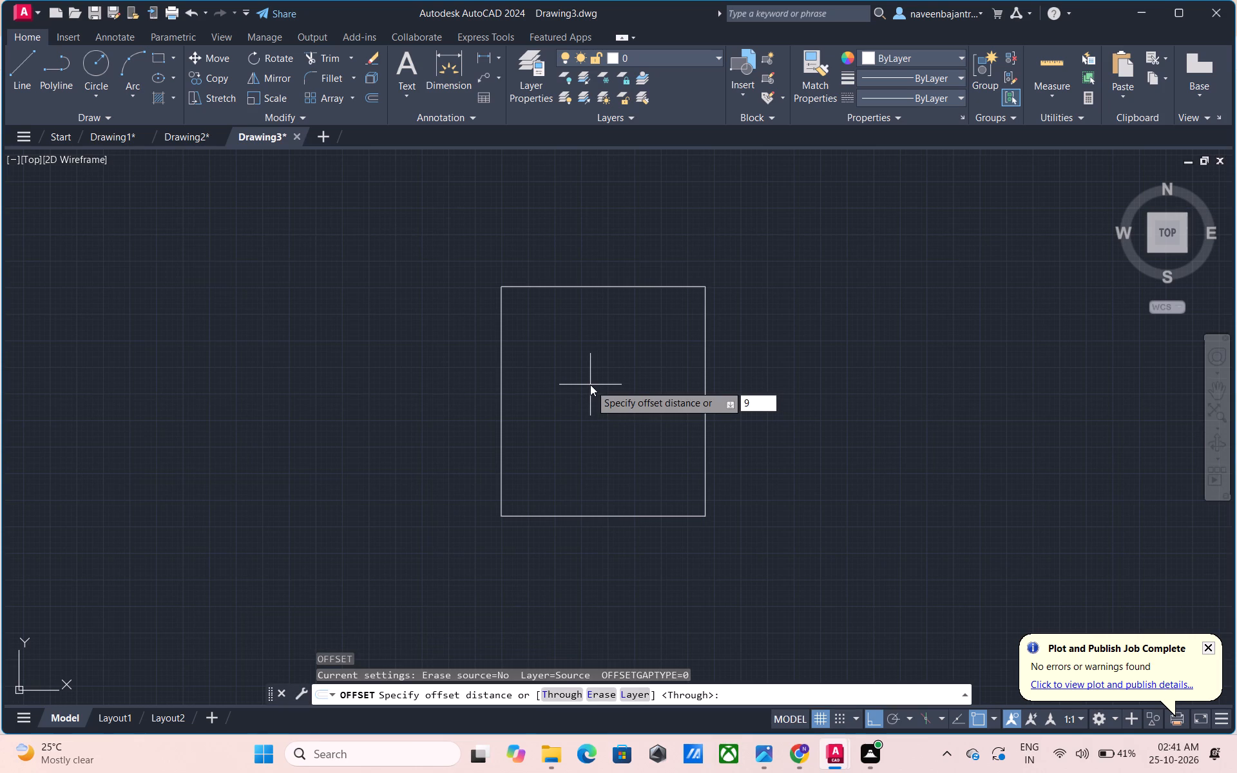
key(Return)
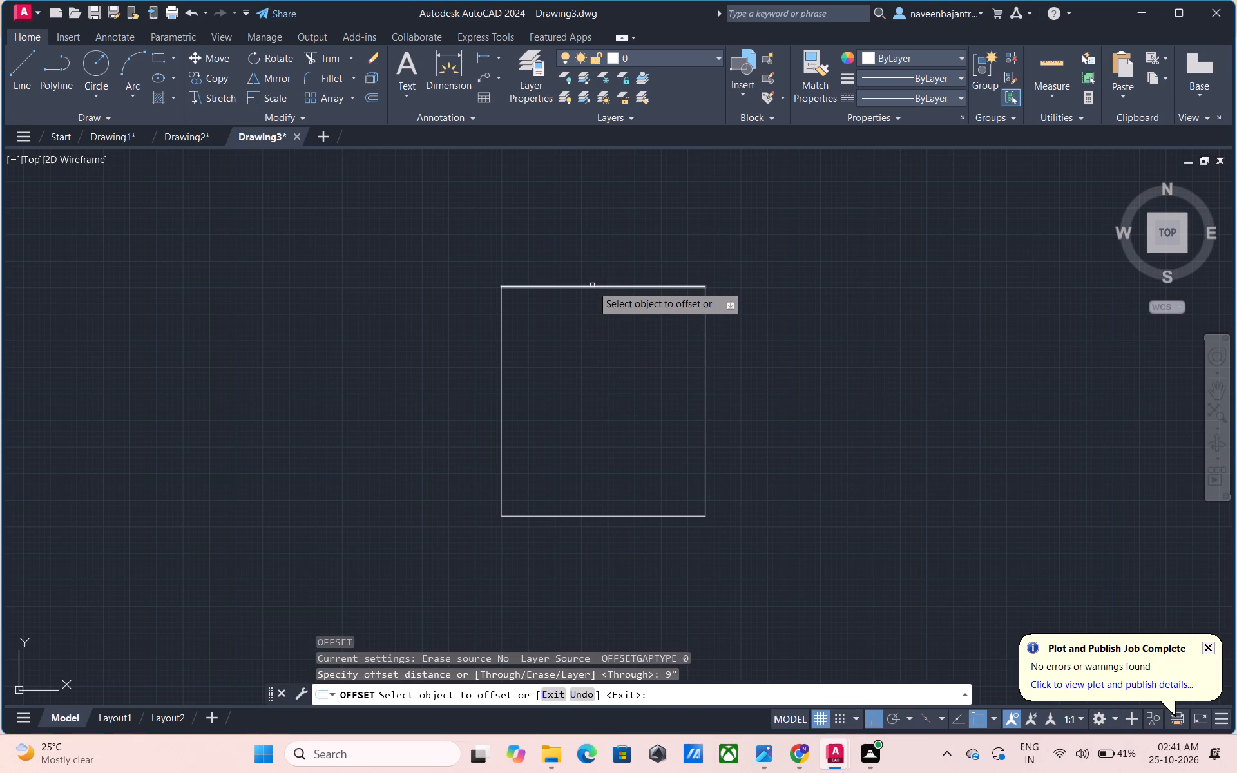
click(592, 285)
click(586, 319)
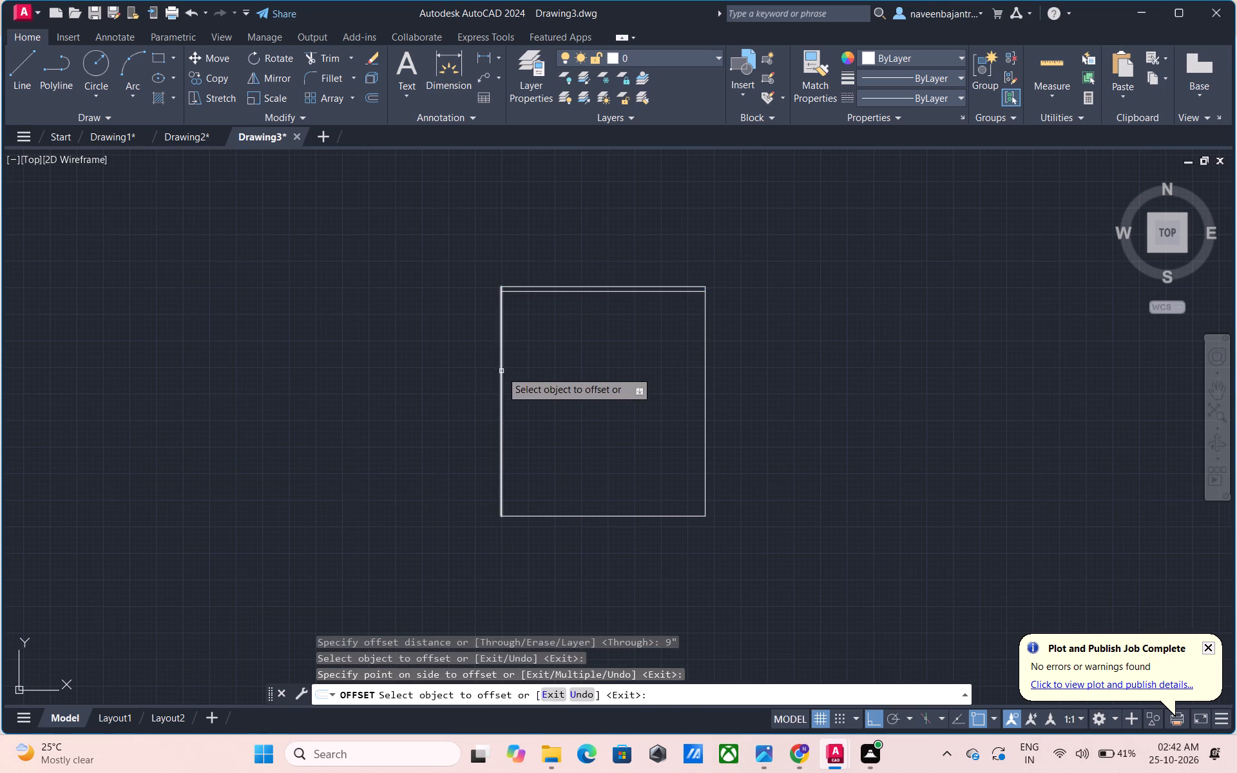
click(501, 371)
click(533, 372)
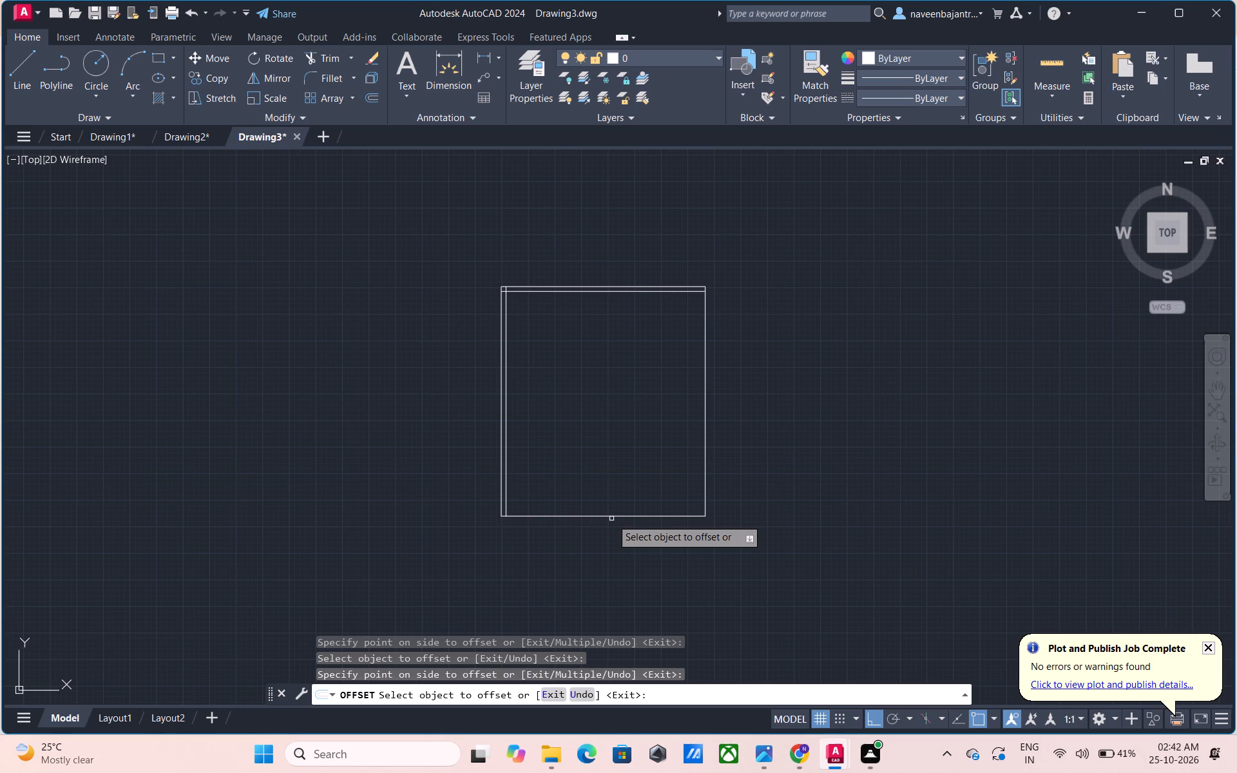
click(620, 516)
click(626, 493)
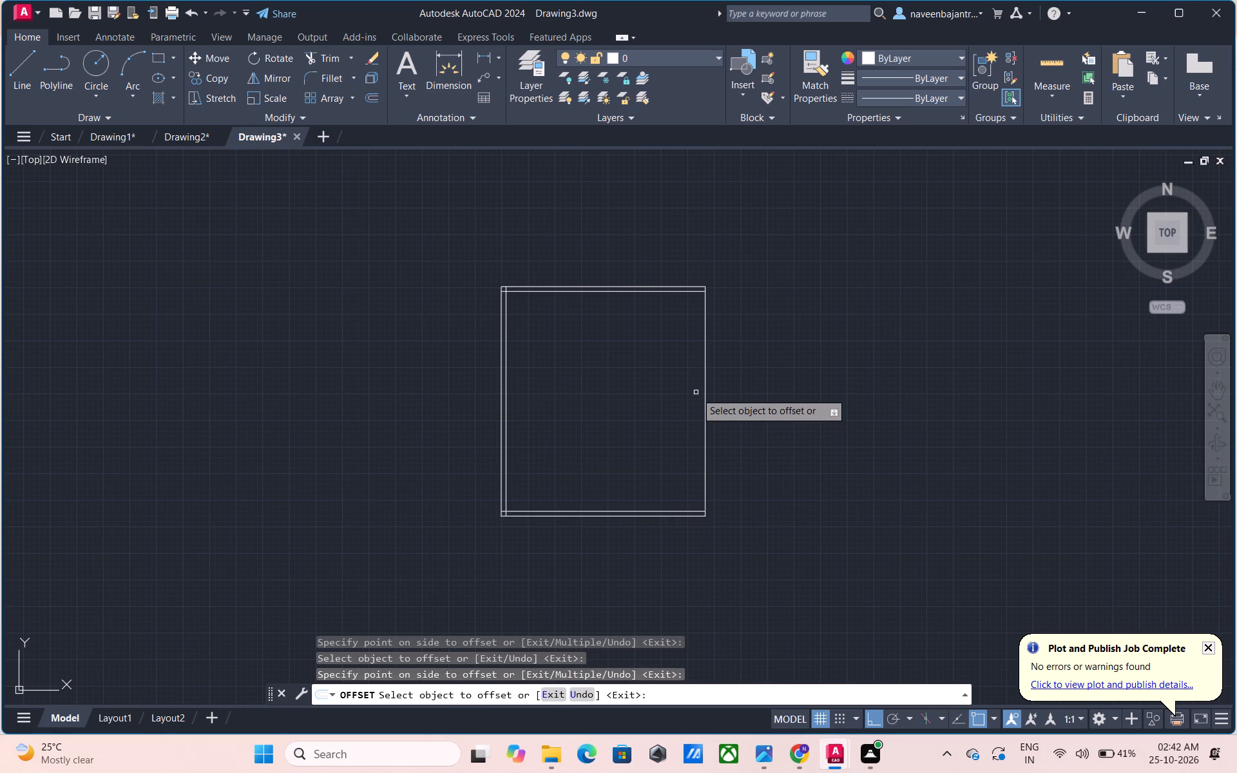
click(706, 386)
click(662, 391)
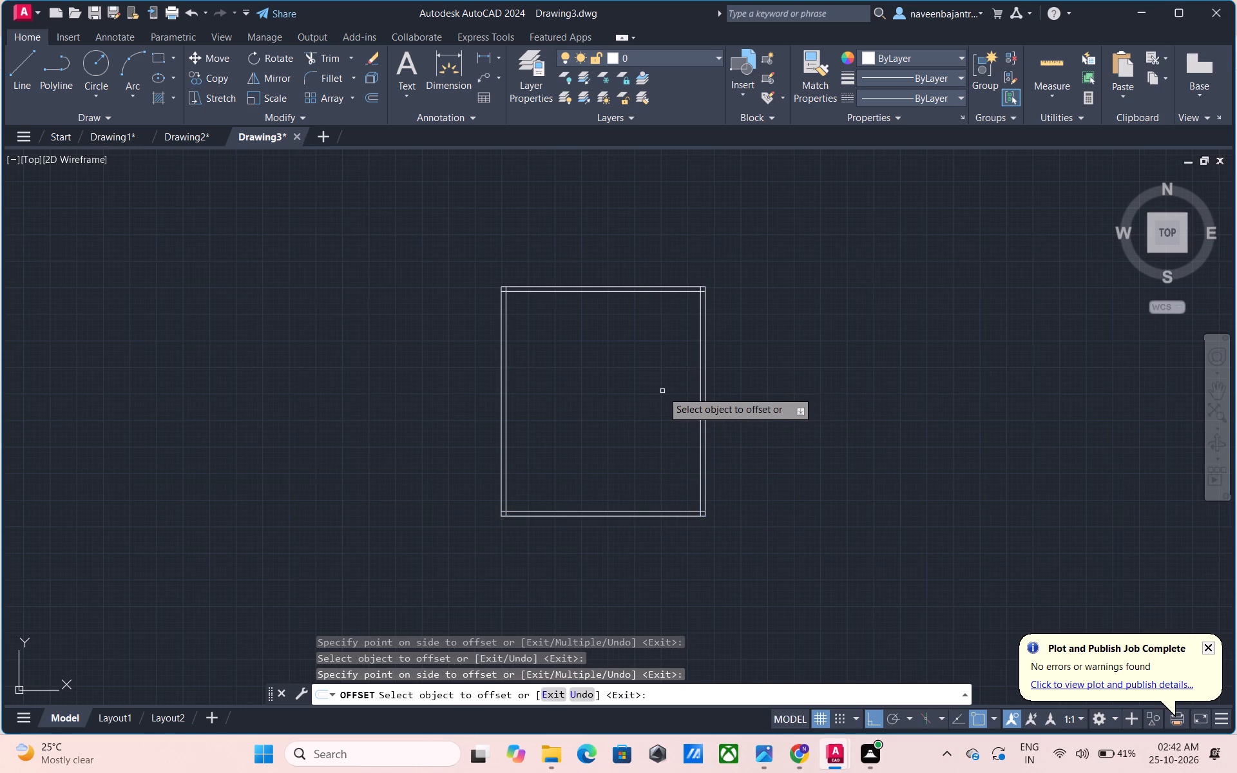
key(Escape)
Trim the overlapping ends of the inner wall lines at all four corners of the outline.
text(TR)
key(space)
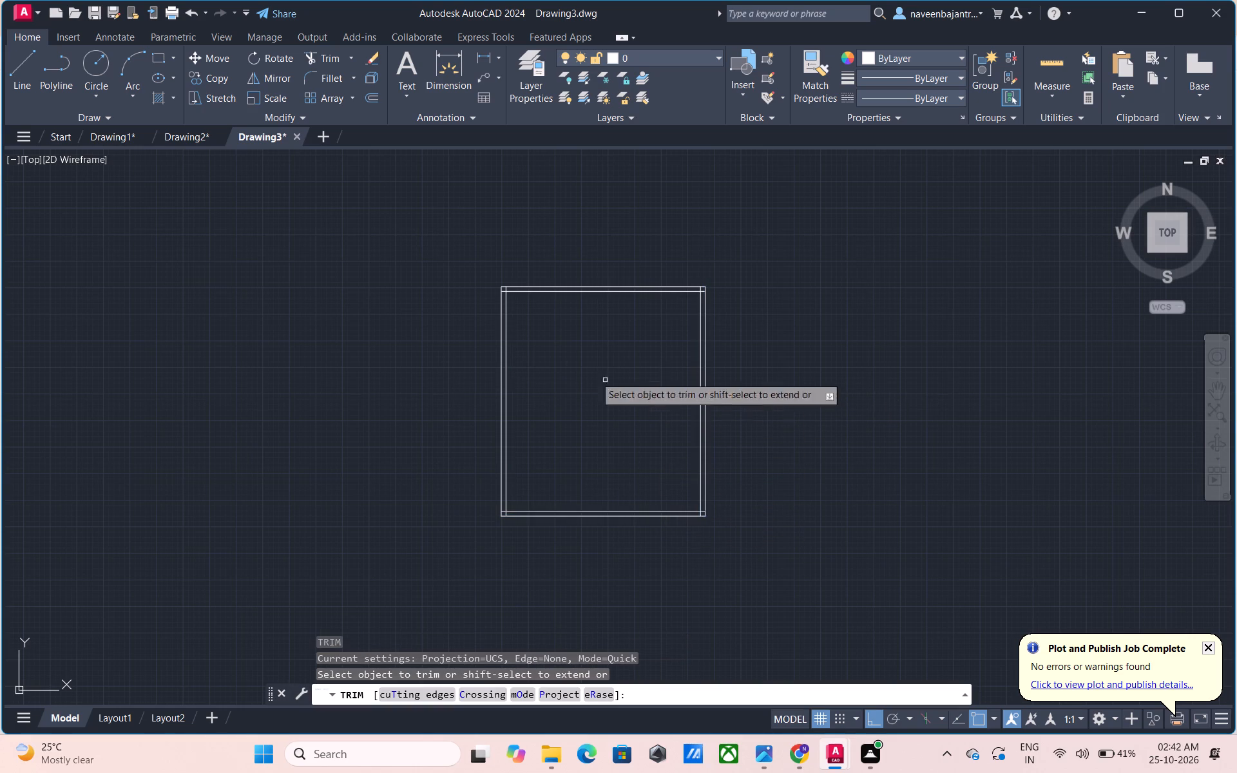
scroll(494, 292, up, 3)
click(519, 290)
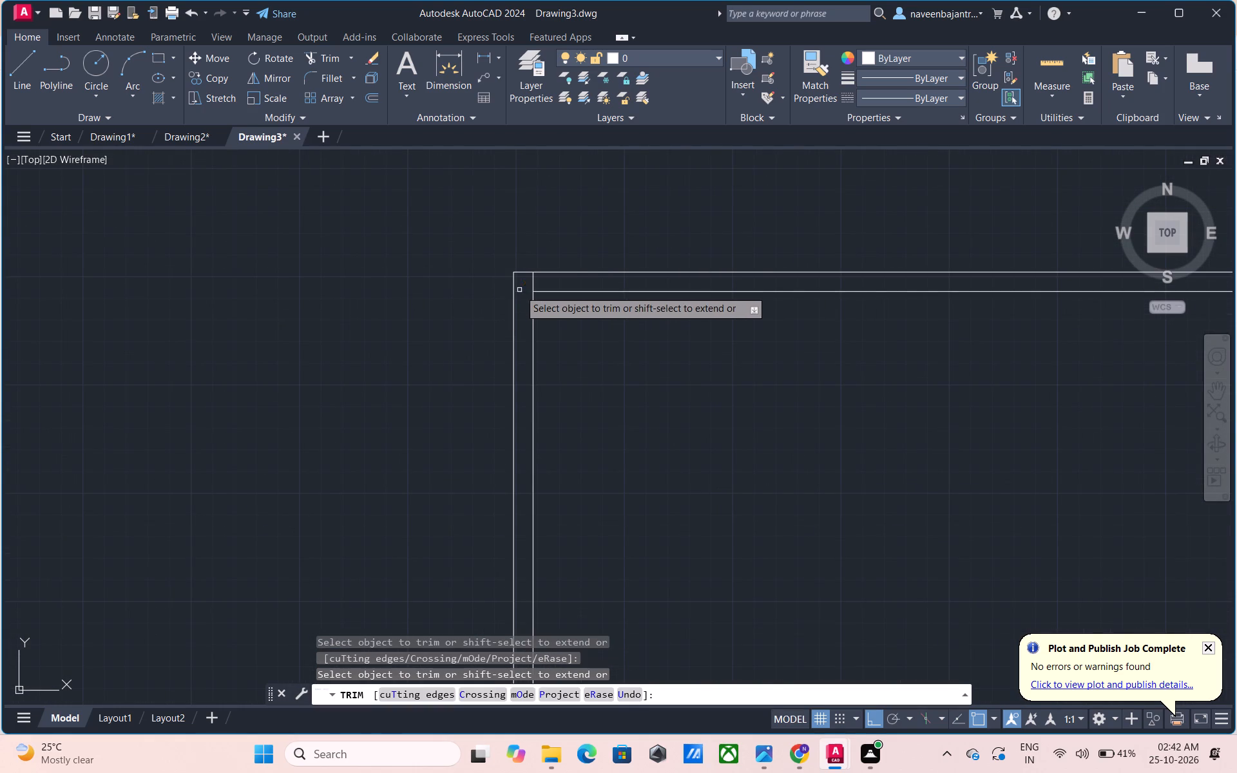
click(535, 281)
scroll(535, 281, down, 3)
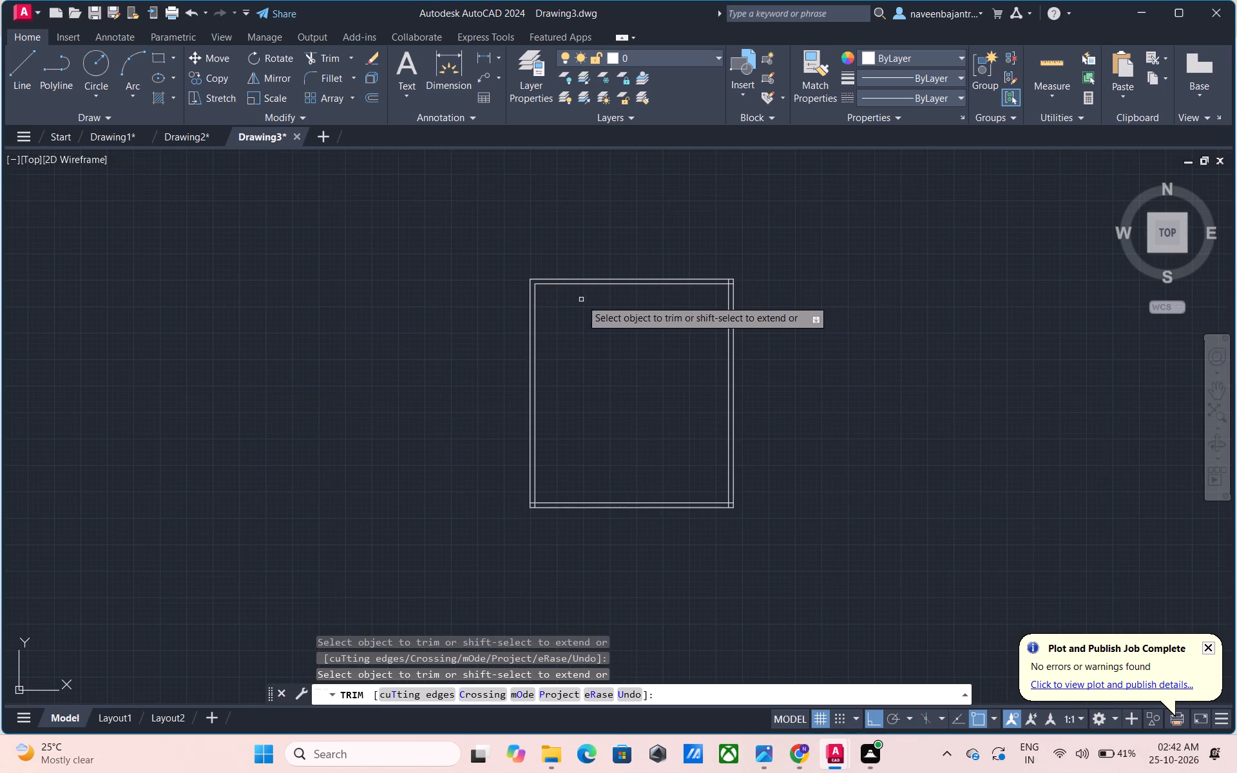
scroll(733, 283, up, 3)
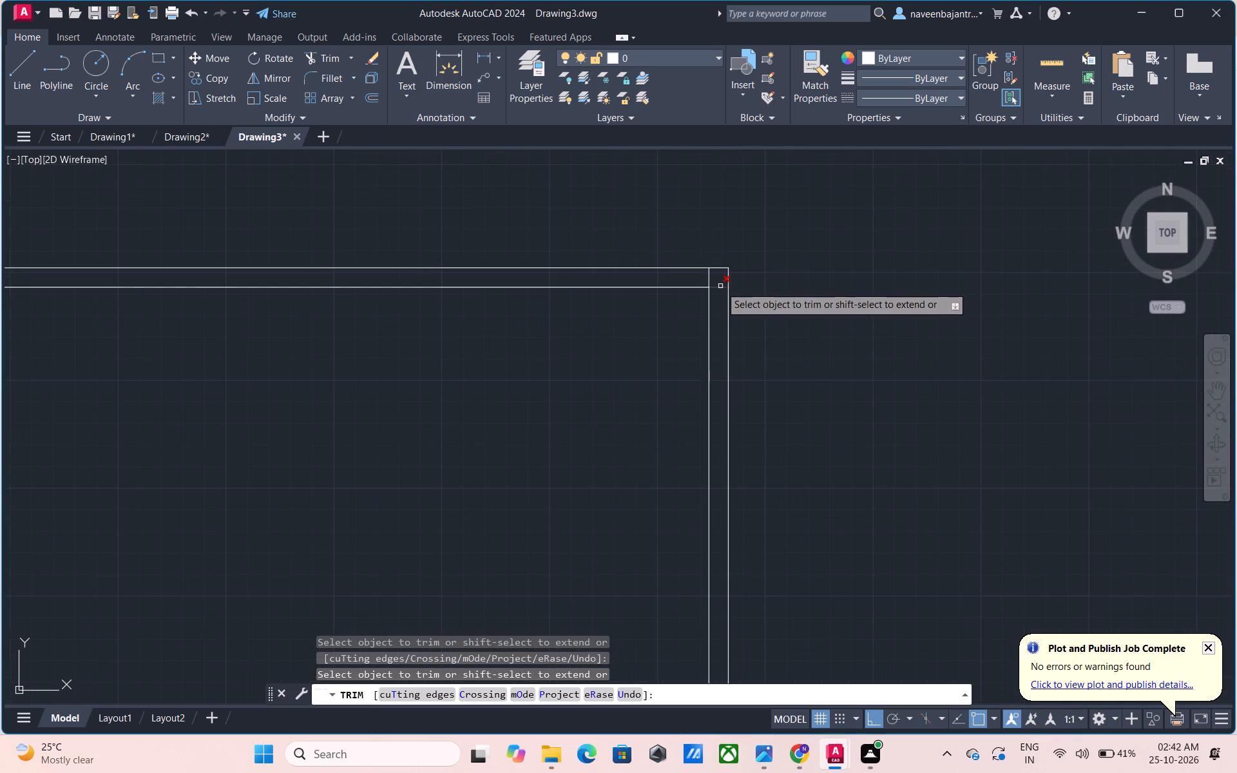
click(720, 286)
click(709, 281)
scroll(709, 281, down, 2)
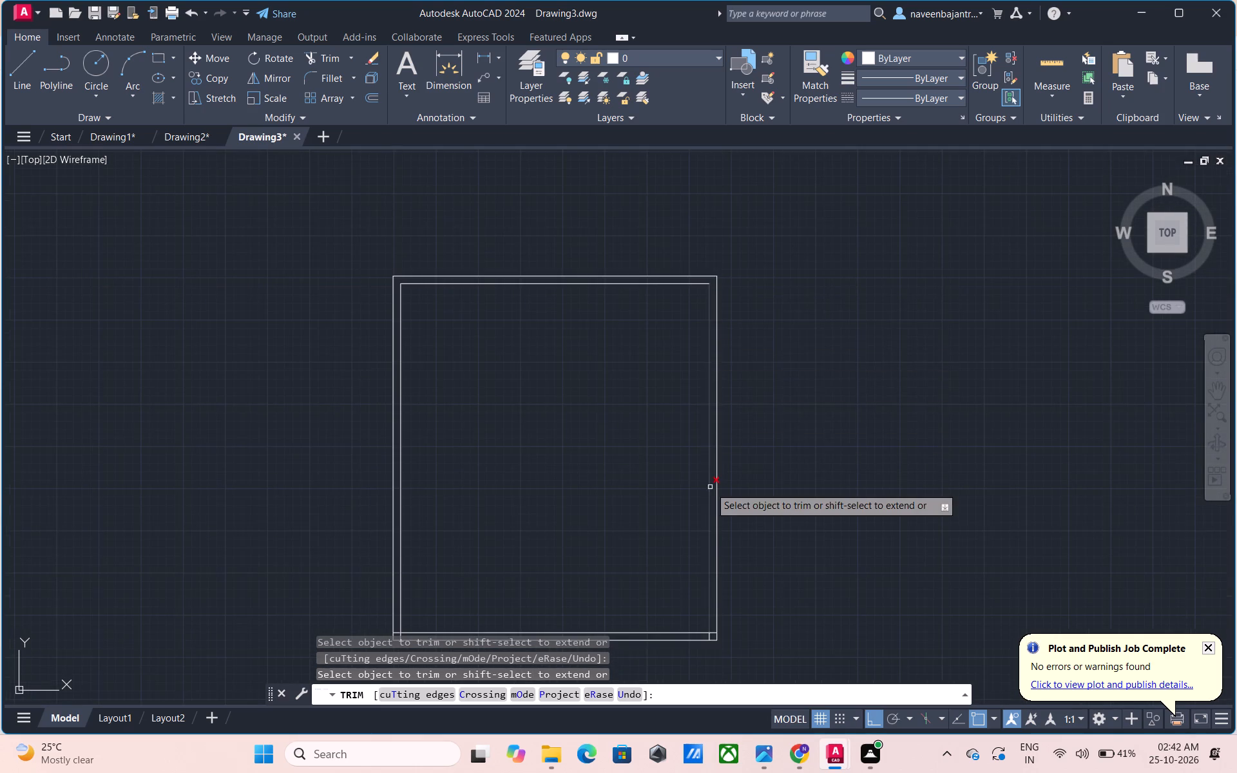
scroll(710, 487, down, 2)
scroll(589, 556, up, 3)
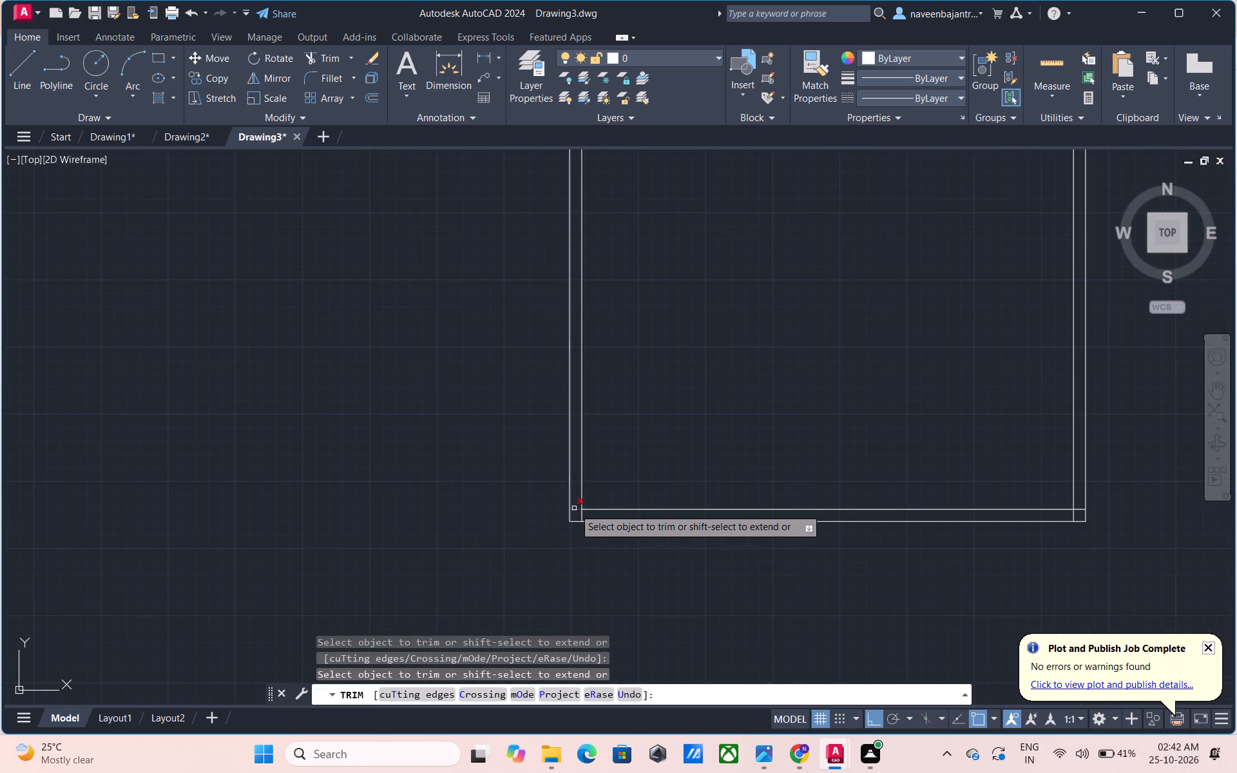
click(574, 508)
click(581, 514)
scroll(581, 514, down, 2)
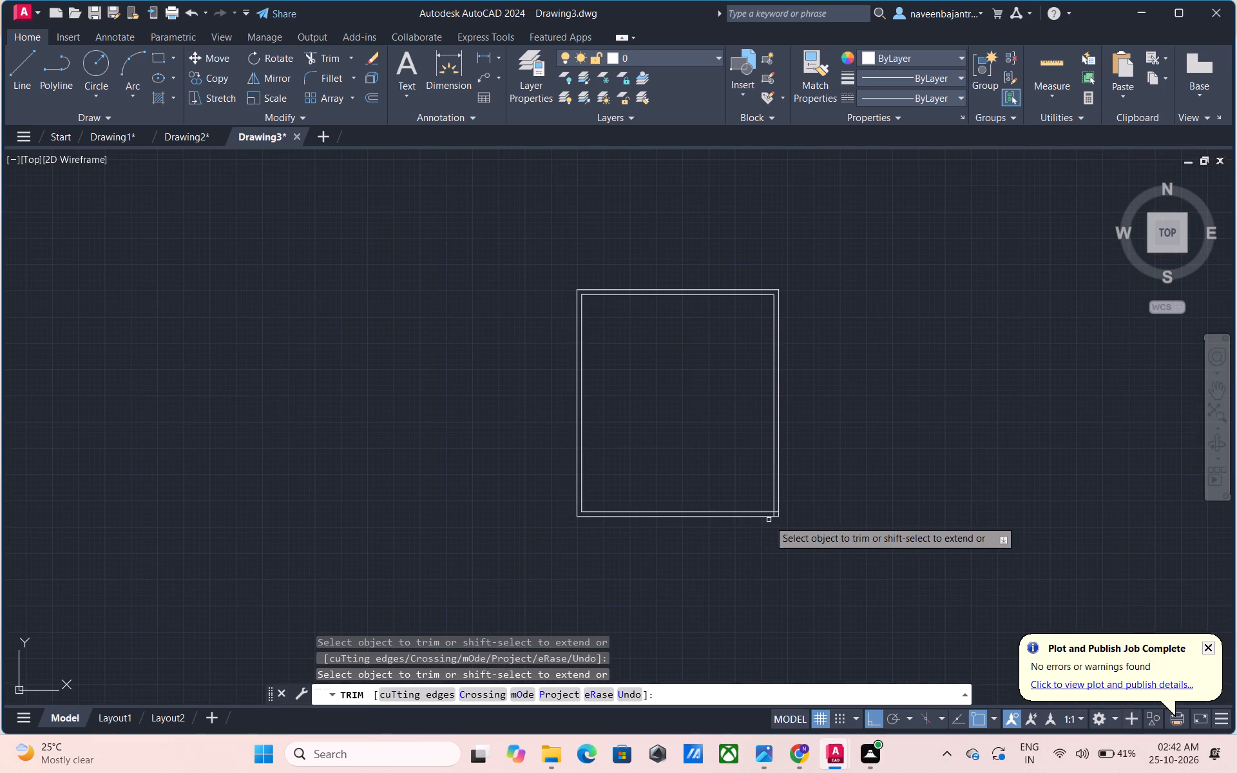
scroll(779, 515, up, 3)
click(764, 507)
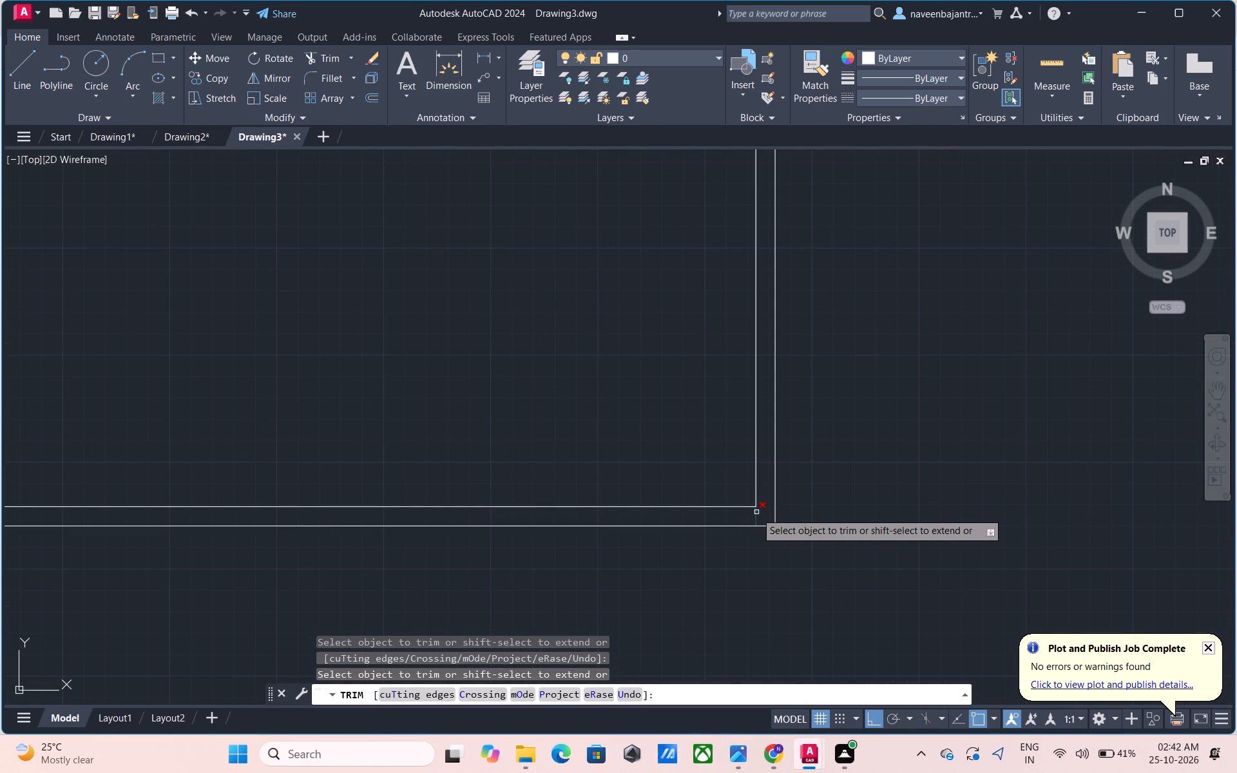
click(756, 512)
key(Escape)
scroll(756, 512, down, 2)
middle_drag(637, 339, 637, 339)
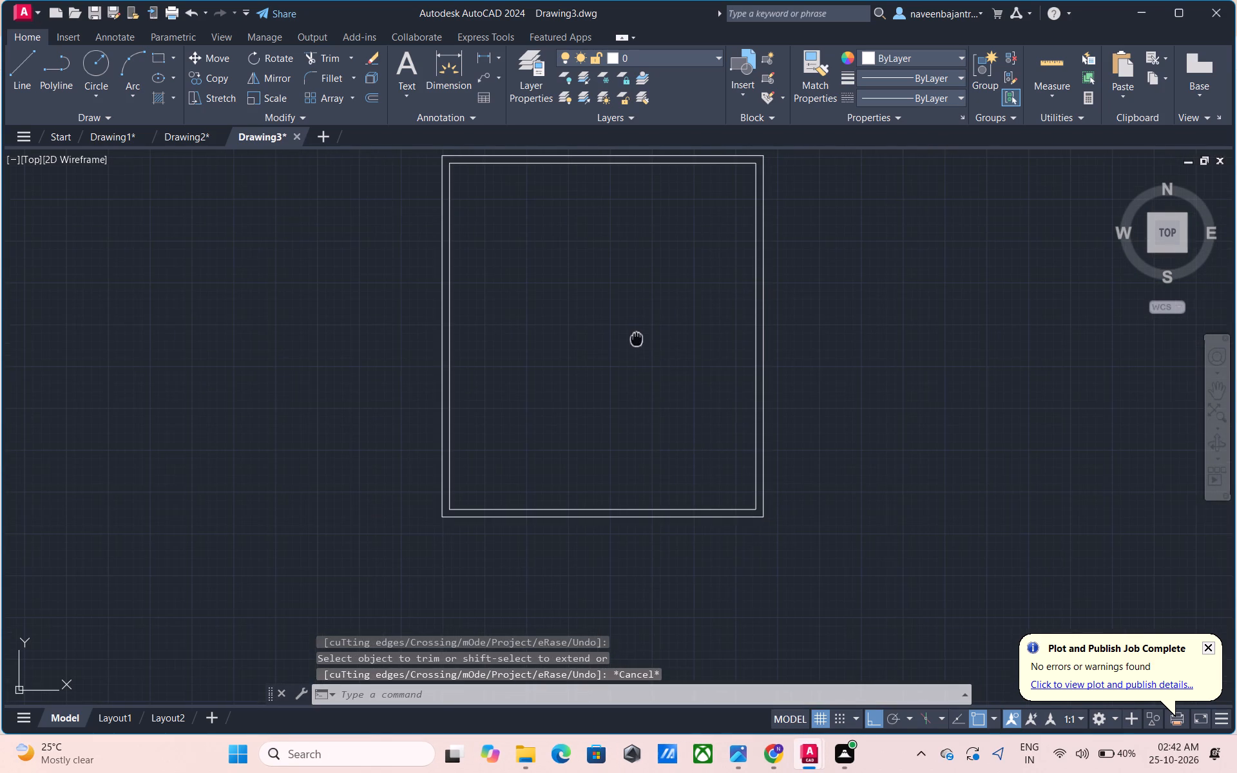
middle_drag(637, 339, 610, 417)
key(Escape)
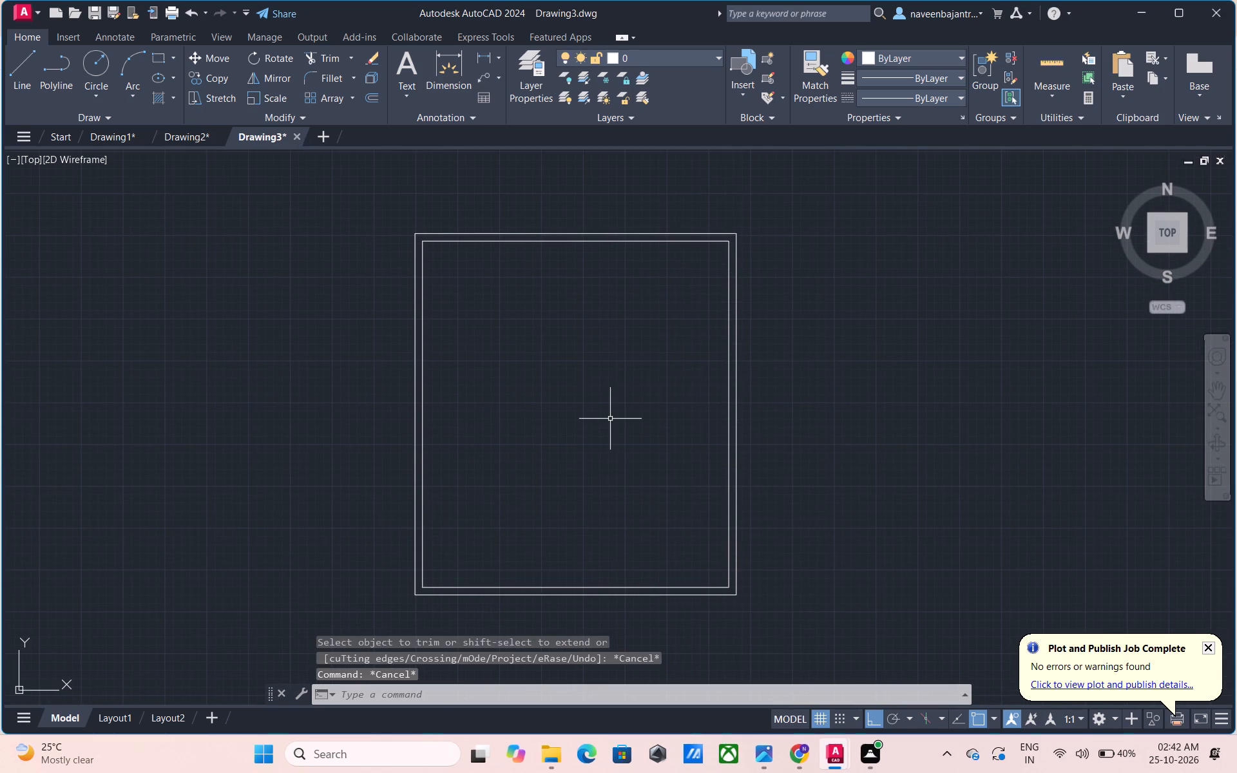
key(Escape)
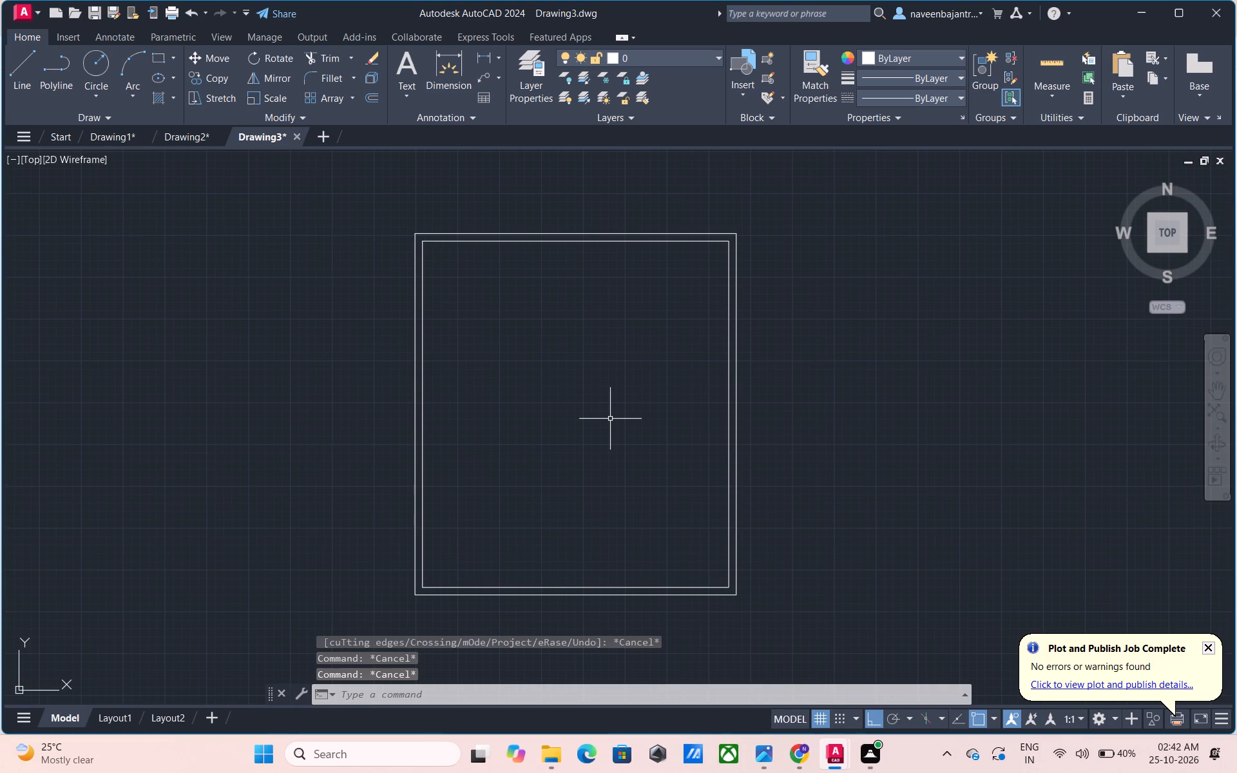
key(Escape)
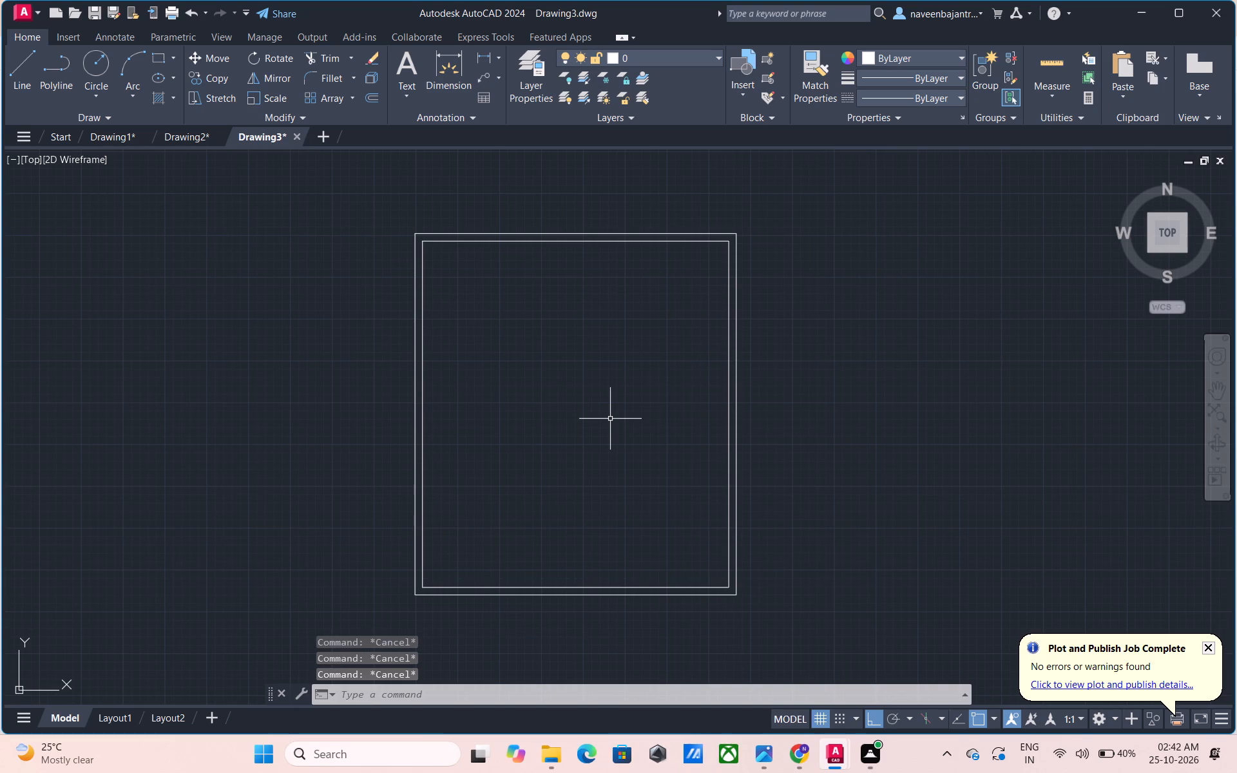
key(Escape)
Offset the inner line of the left outer wall 12' to the right, into the plan.
text(O)
key(space)
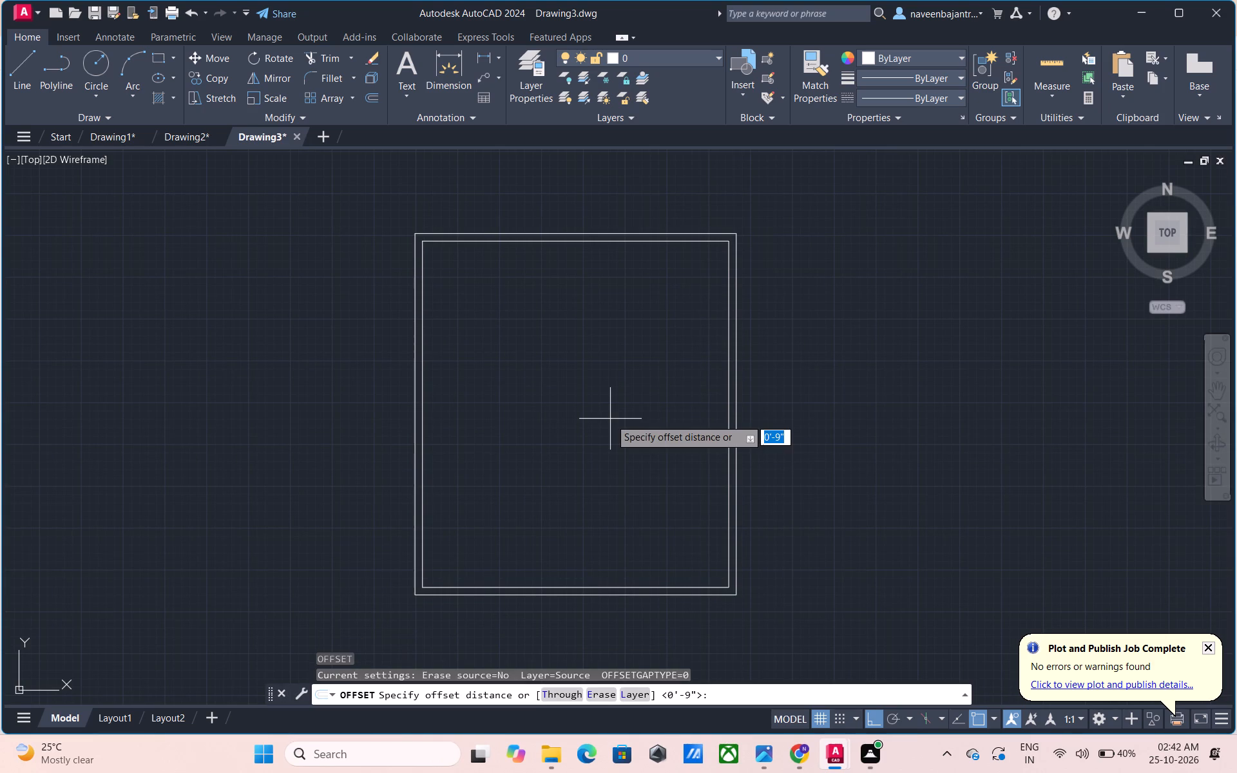
text(12')
key(Return)
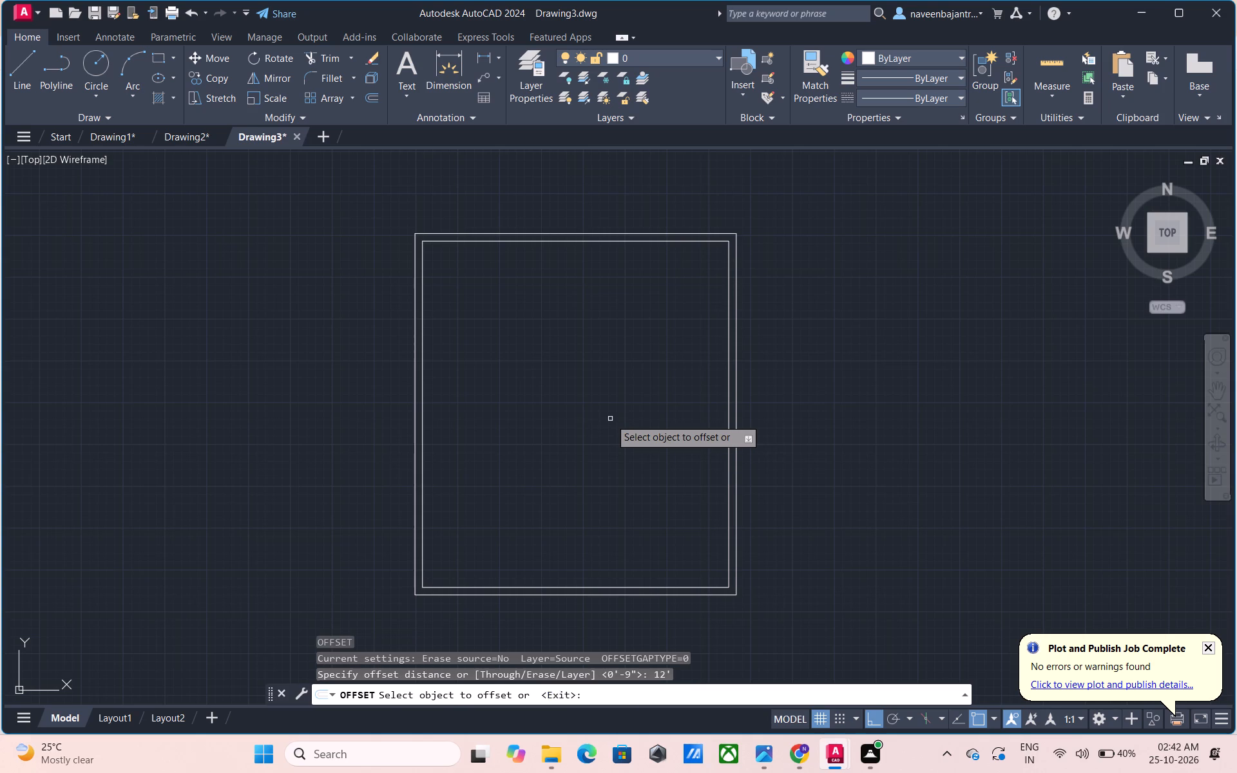
click(423, 282)
click(503, 292)
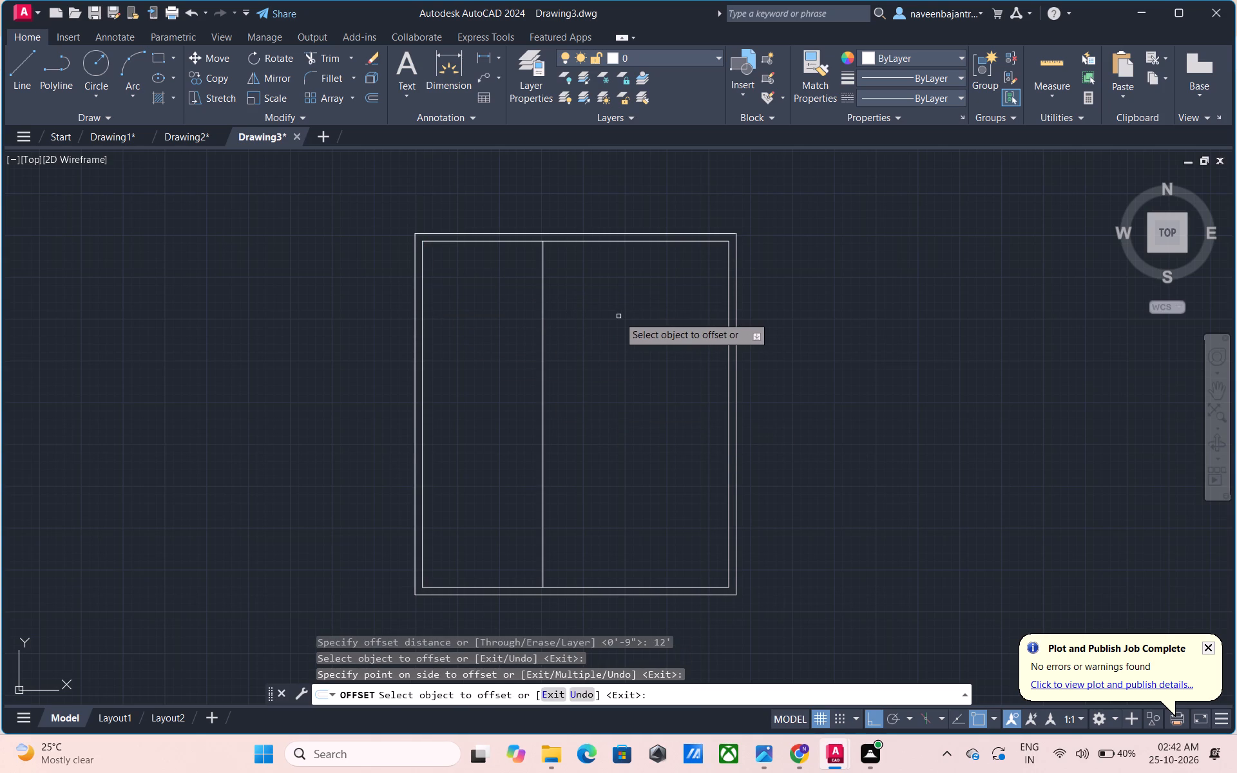
key(Escape)
Offset the new vertical partition line 6" to the right to give the first interior wall its thickness.
text(O 6")
key(Return)
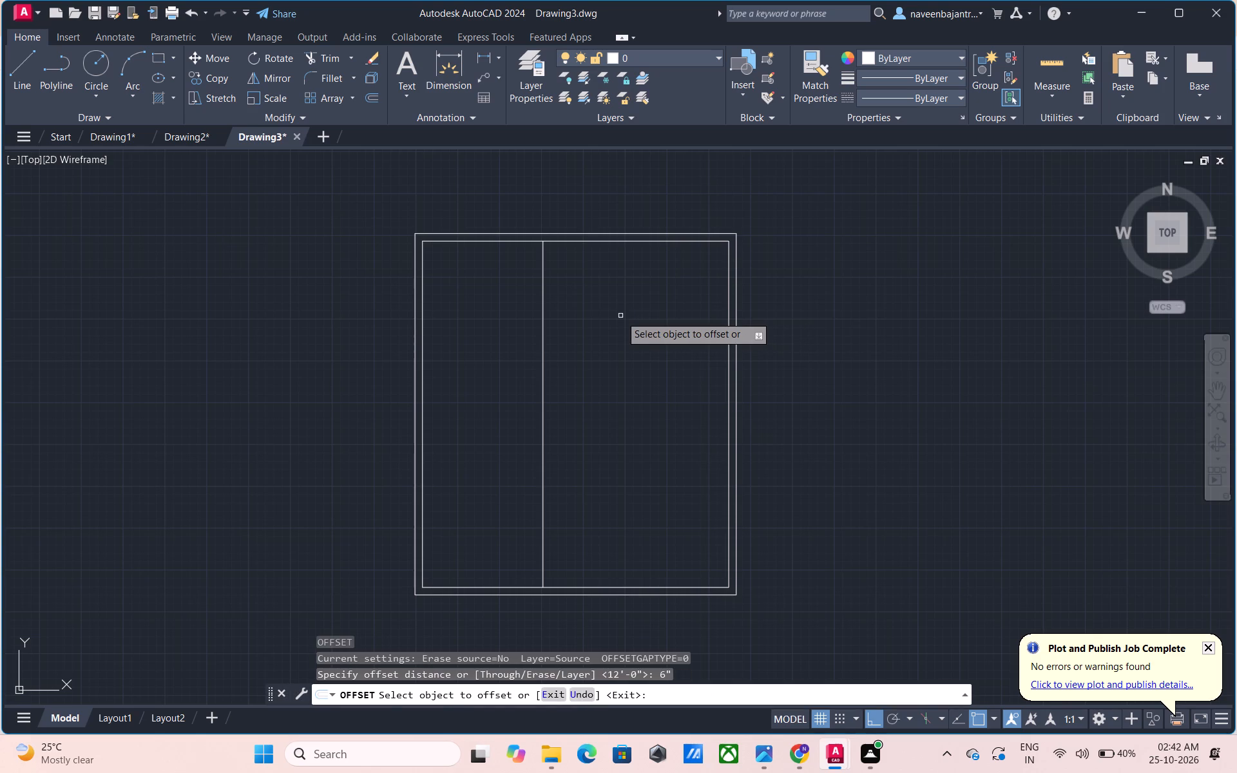
click(544, 300)
click(568, 301)
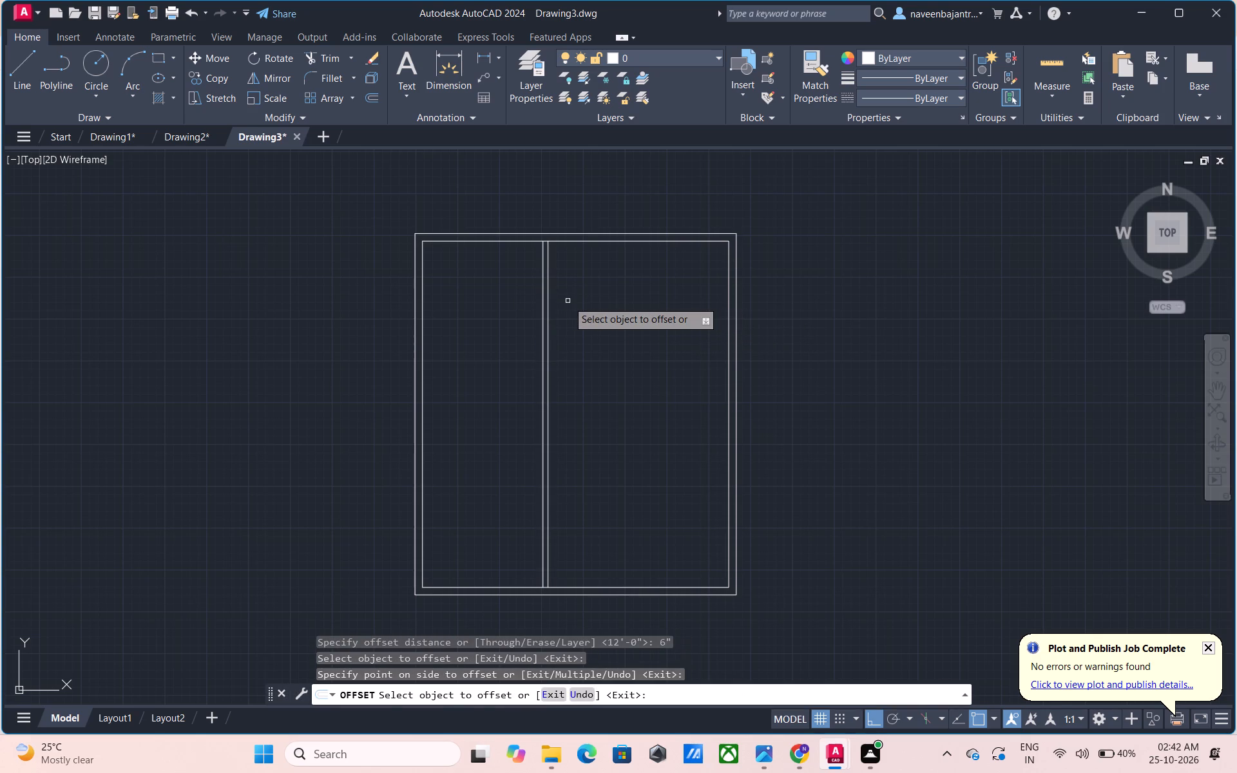
key(Escape)
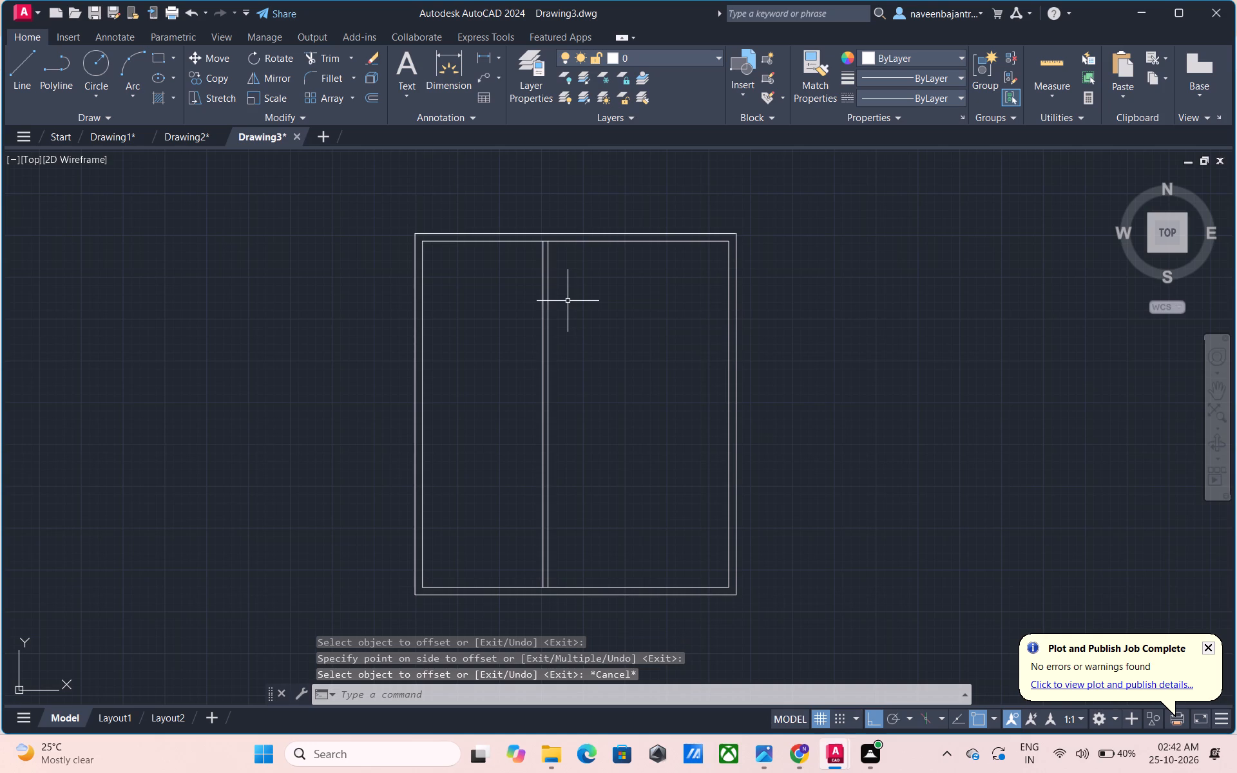
key(Escape)
Offset the right-hand line of the first interior wall 5'6" to the right.
text(O)
key(space)
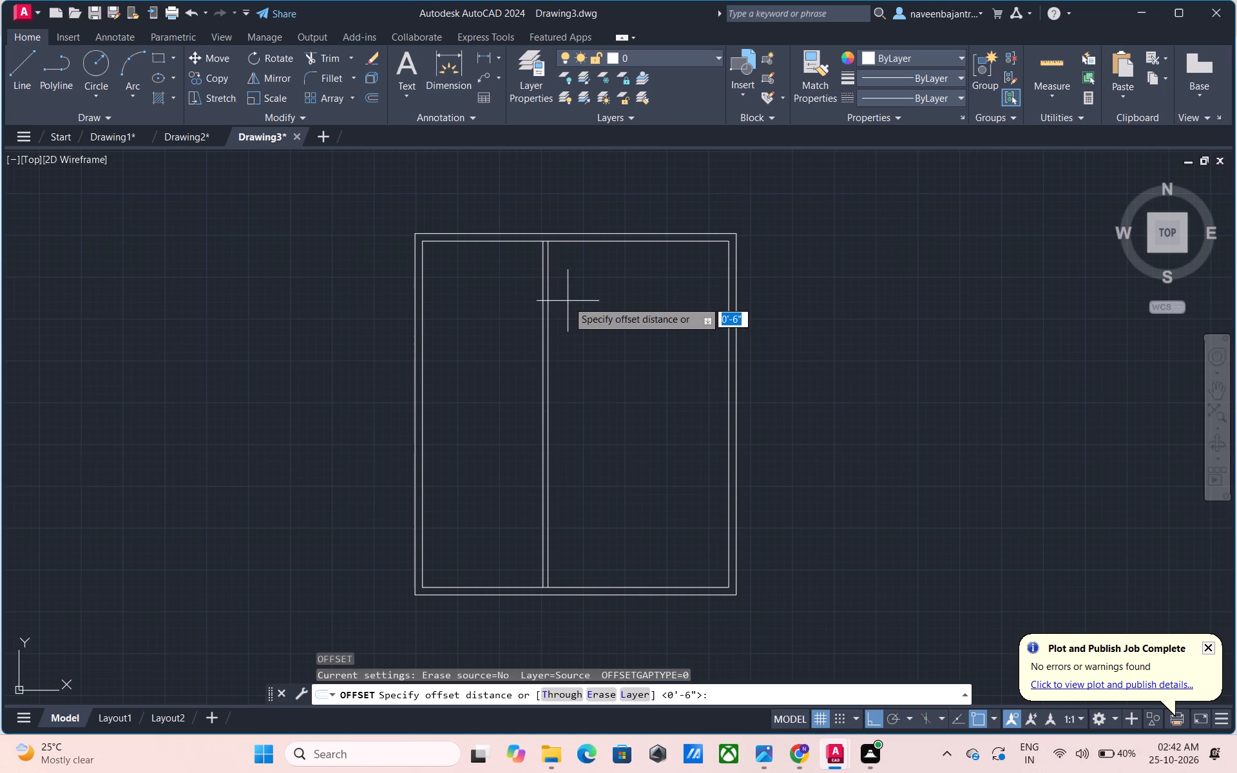
text(5')
key(6)
key(shift+quotedbl)
key(Return)
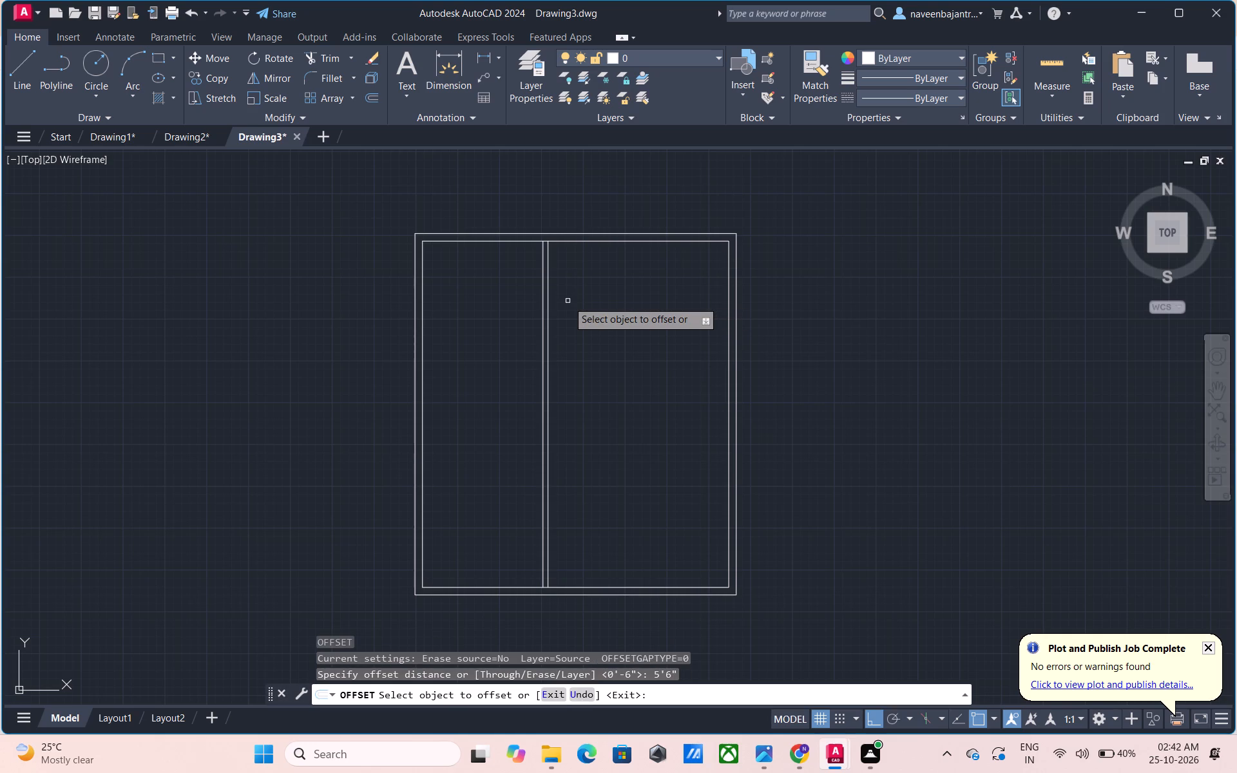
click(548, 285)
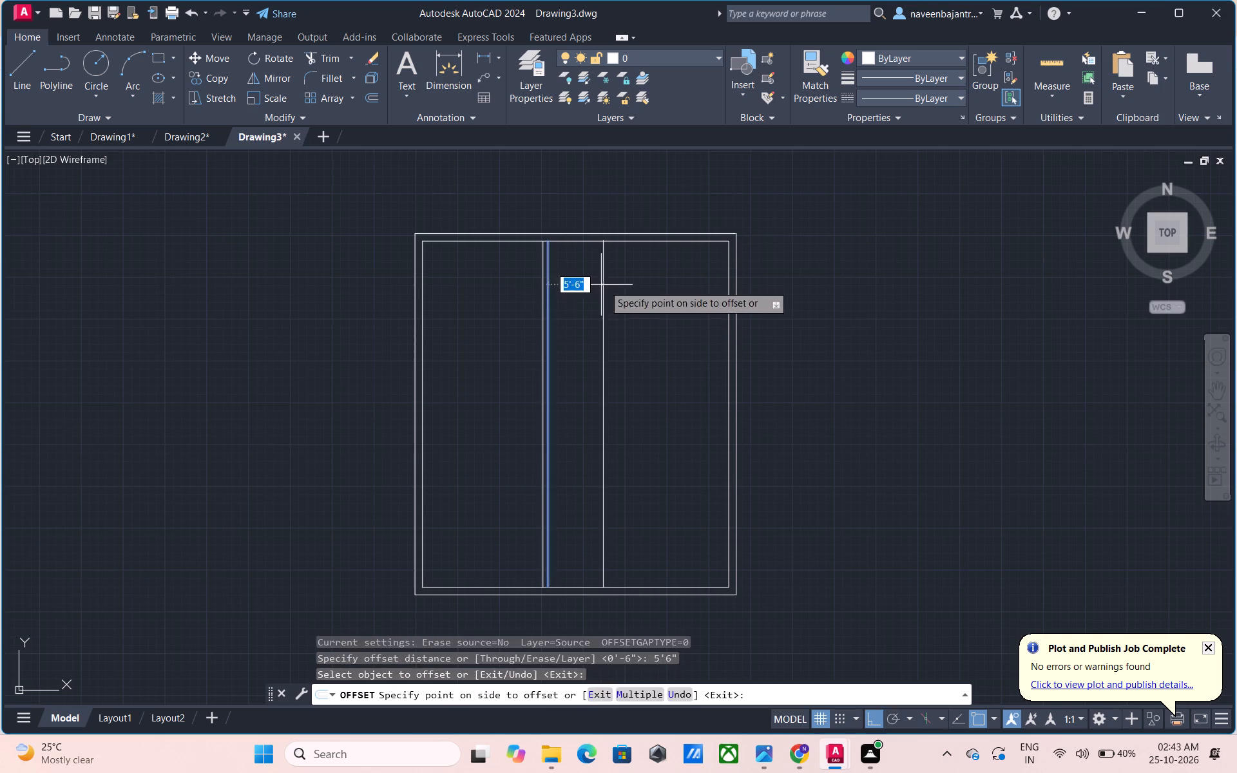
click(609, 285)
key(Escape)
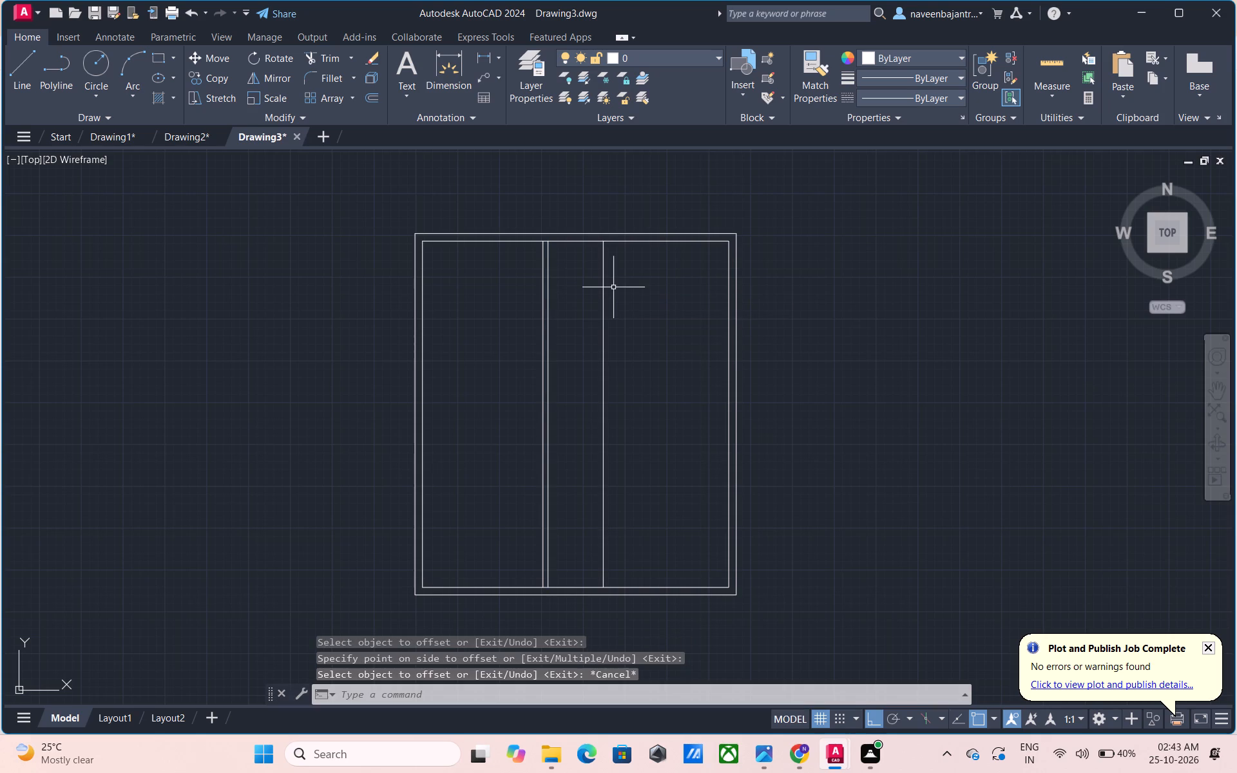
Offset the newest vertical line 6" to the right to give the second interior wall its thickness.
text(O 6")
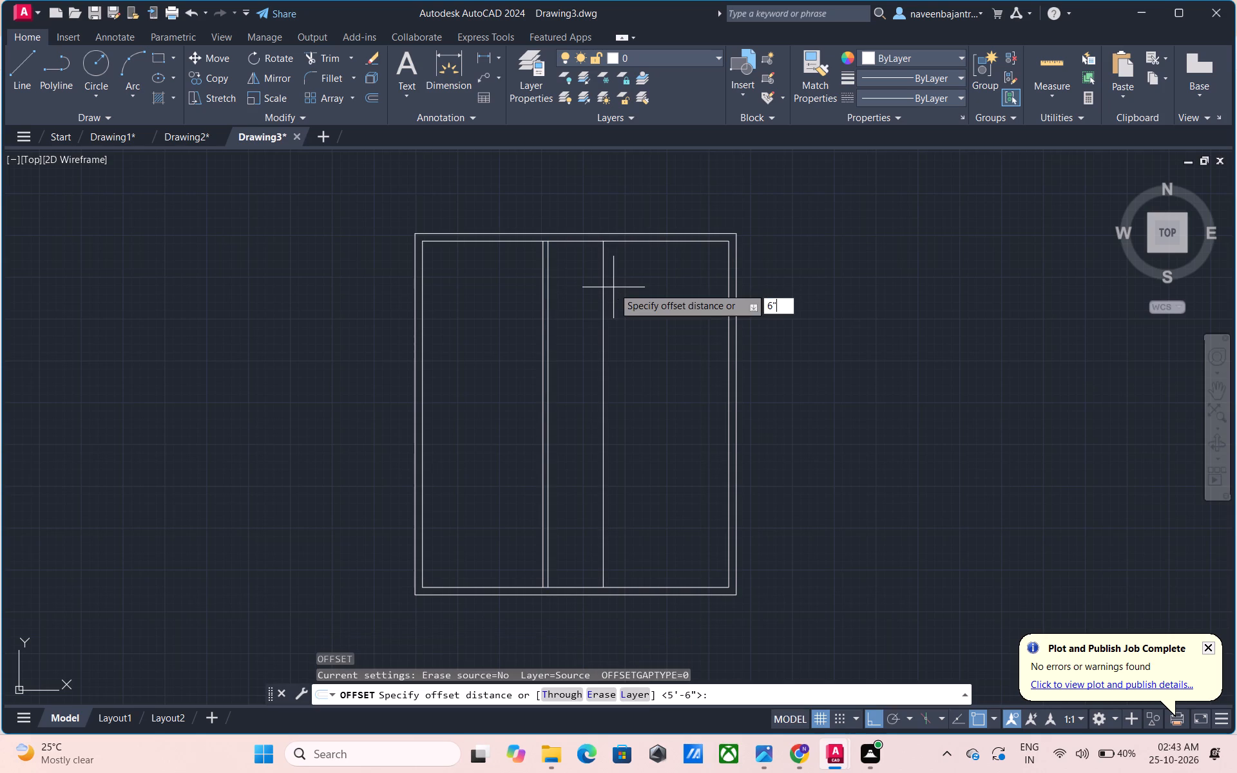
key(Return)
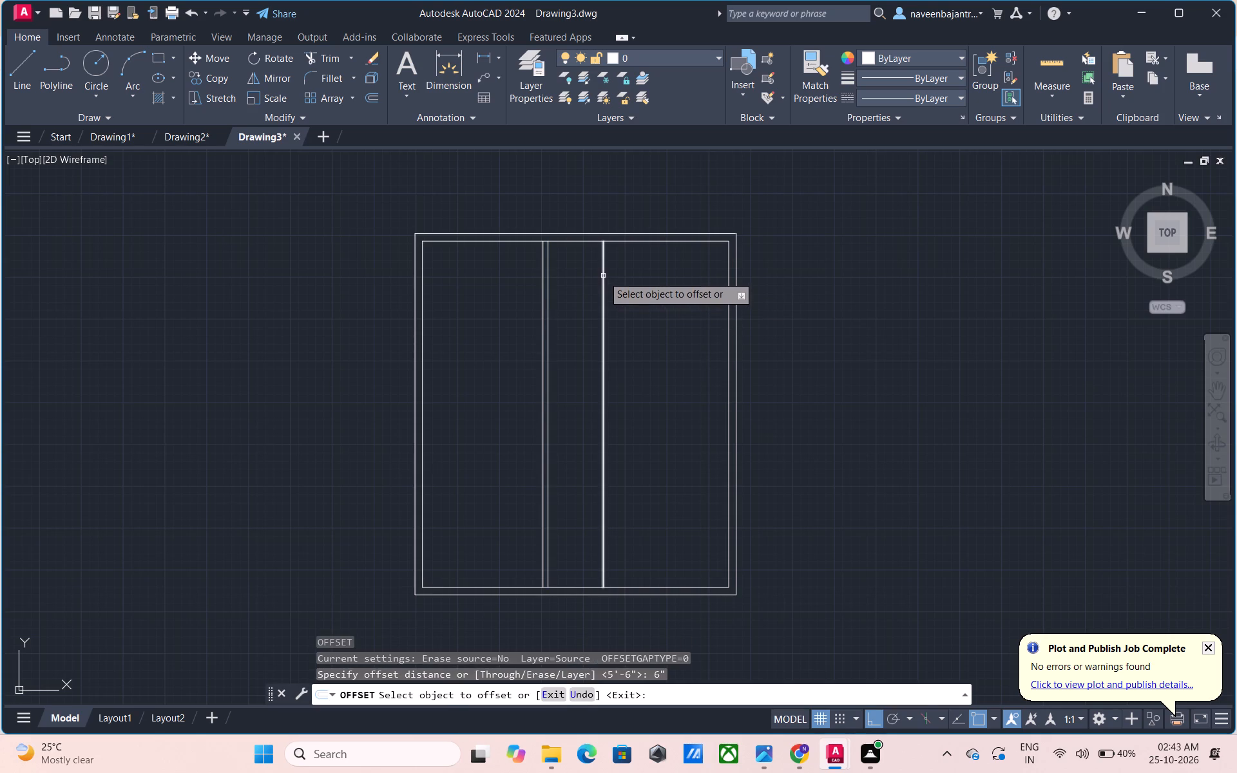
click(603, 276)
click(642, 276)
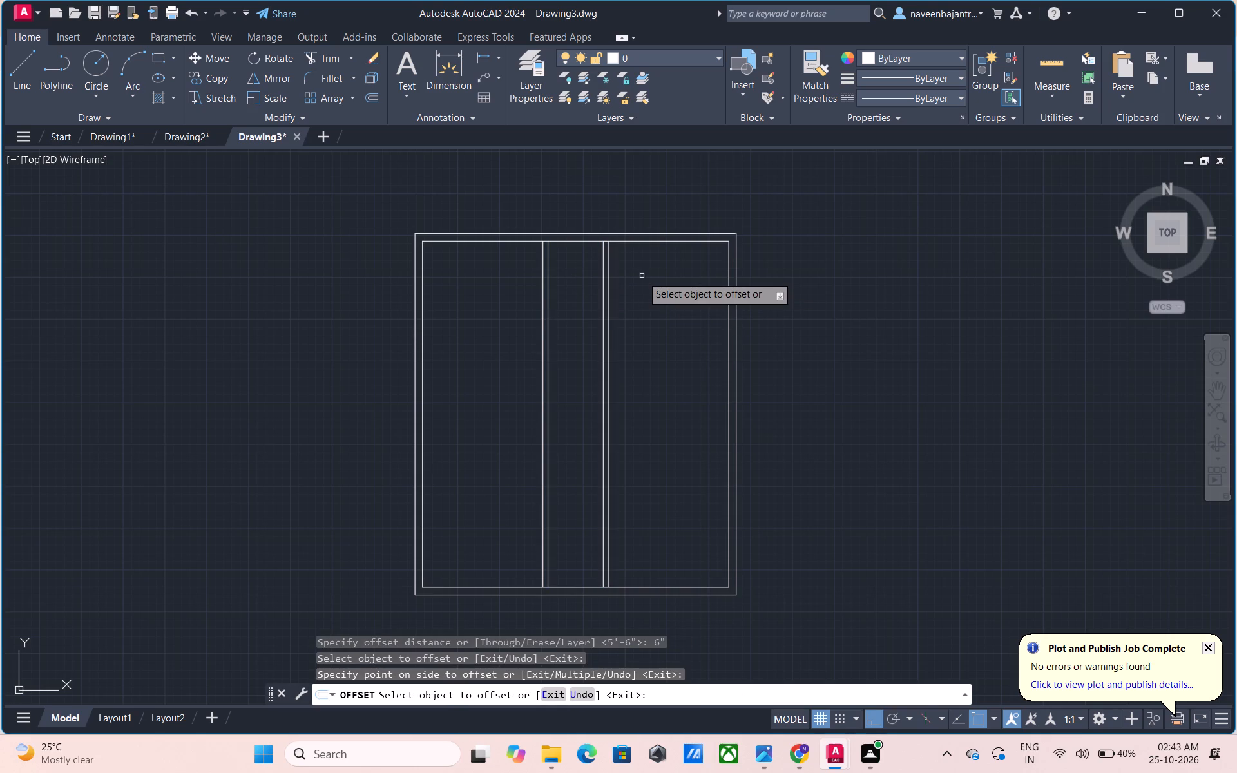
key(Escape)
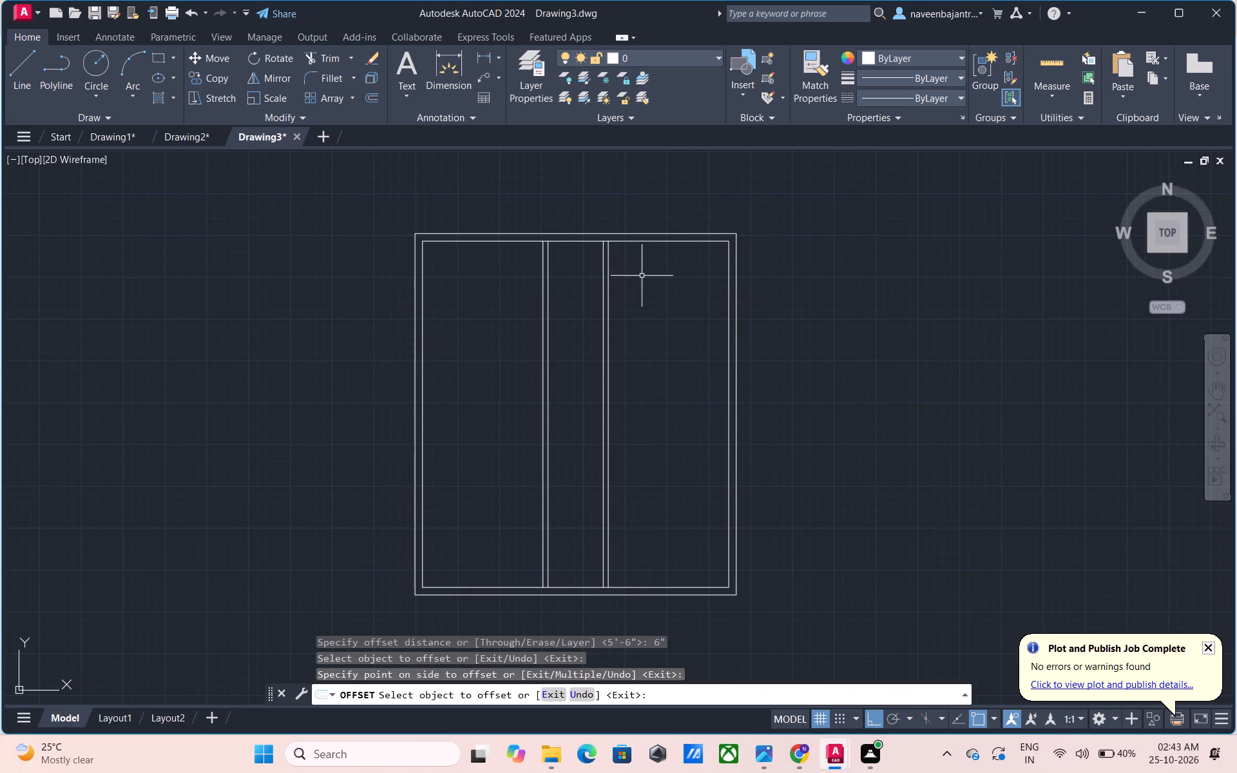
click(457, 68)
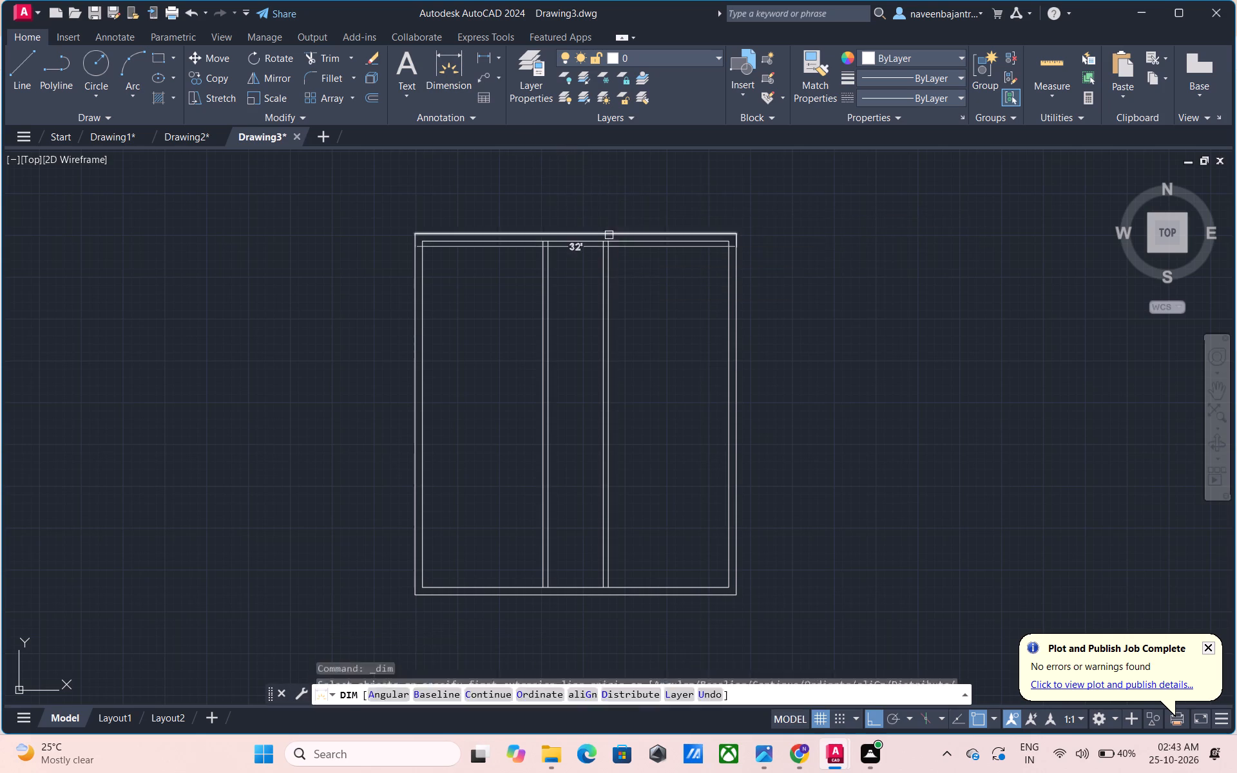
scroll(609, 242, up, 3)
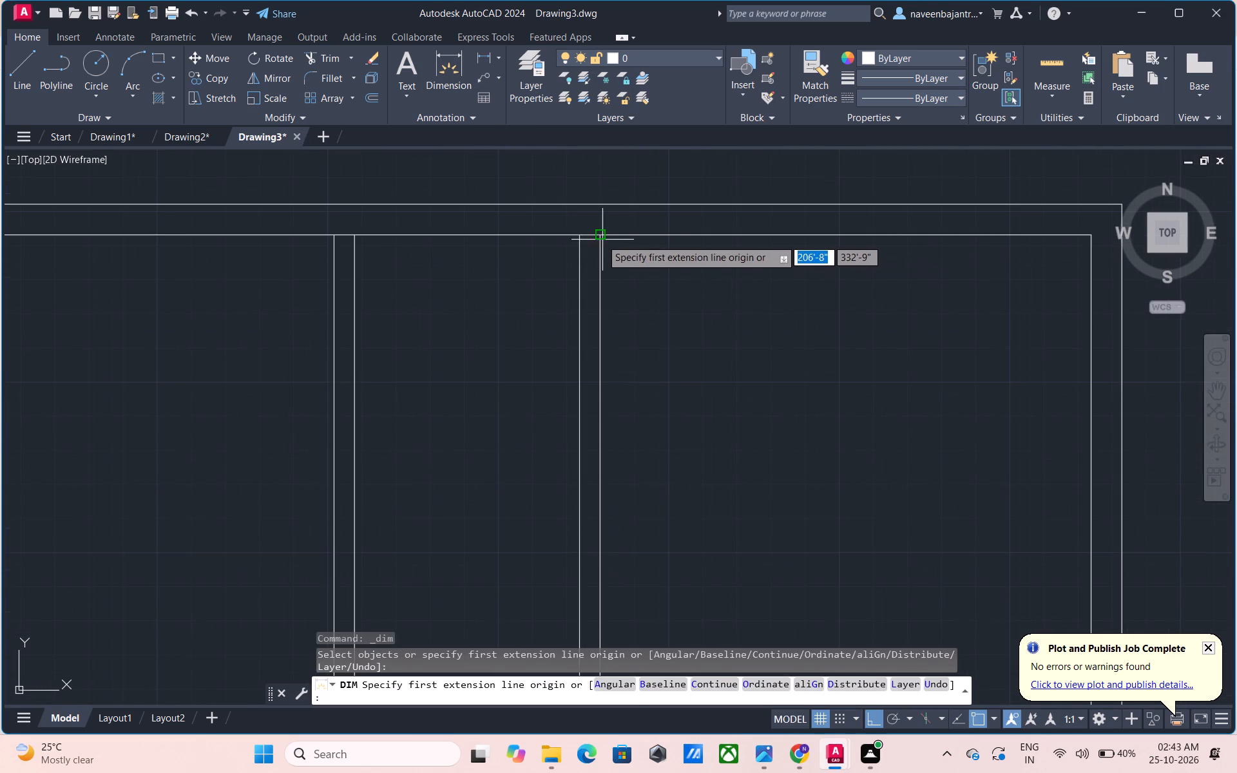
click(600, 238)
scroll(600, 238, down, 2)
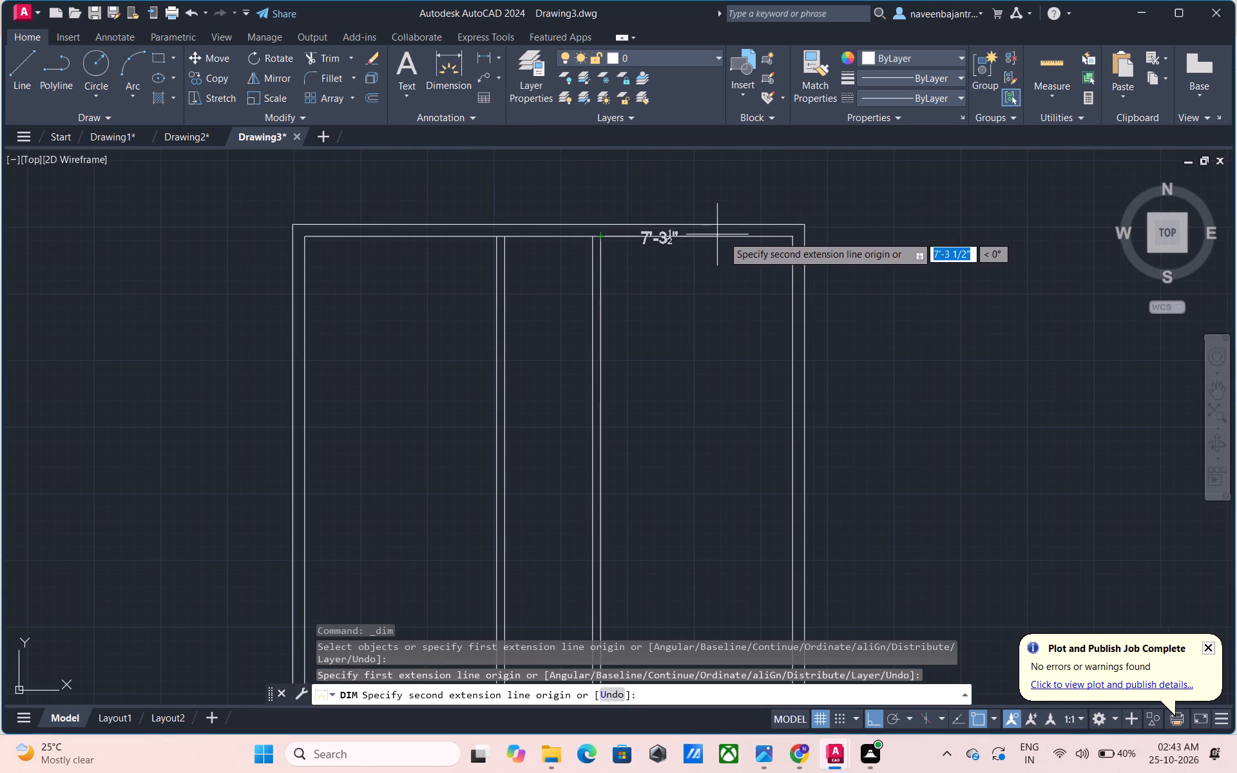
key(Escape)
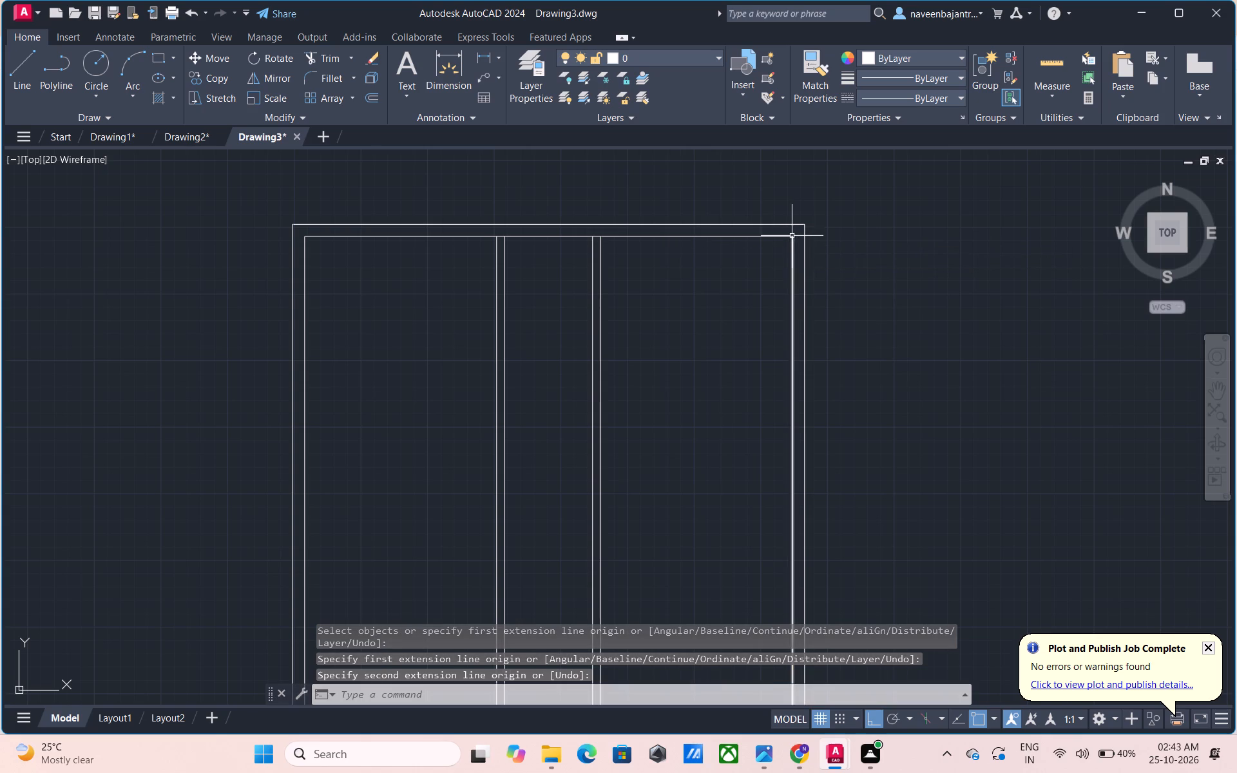
Trim the inner line of the top outer wall between the two faces of each vertical interior wall.
text(TRV)
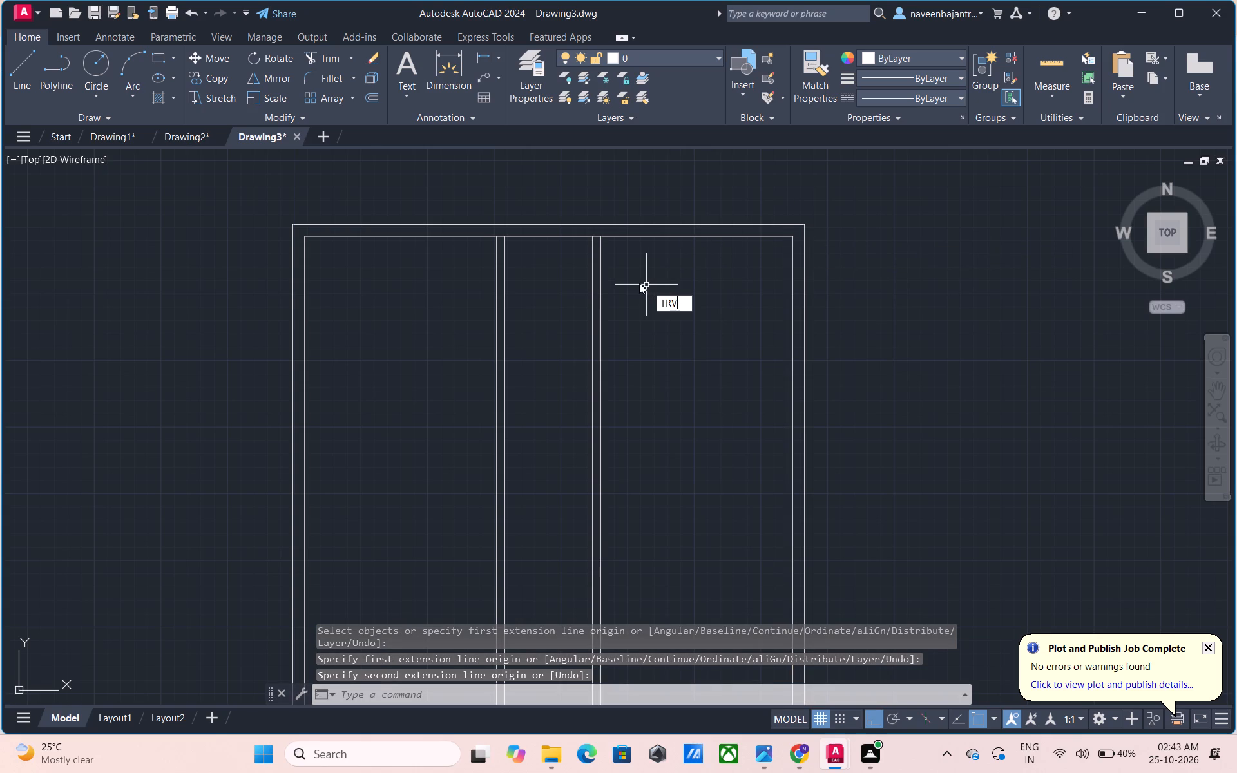
key(space)
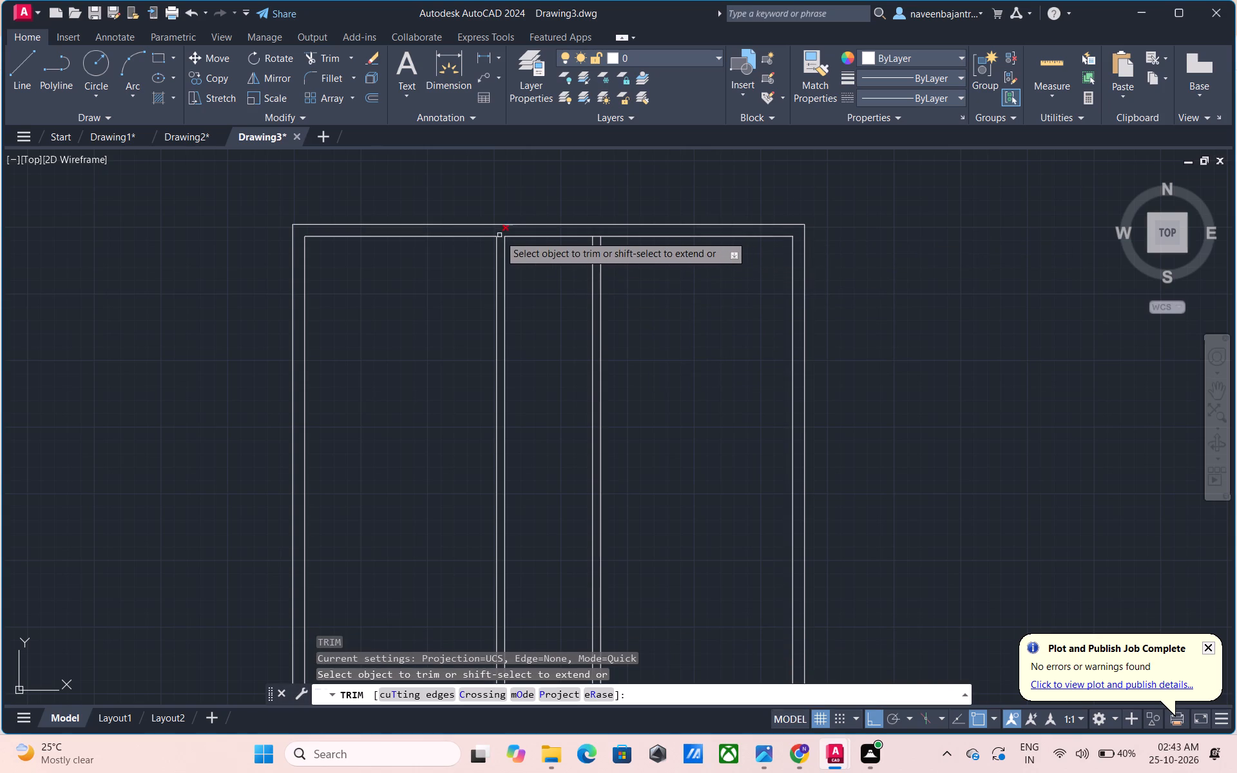
click(499, 235)
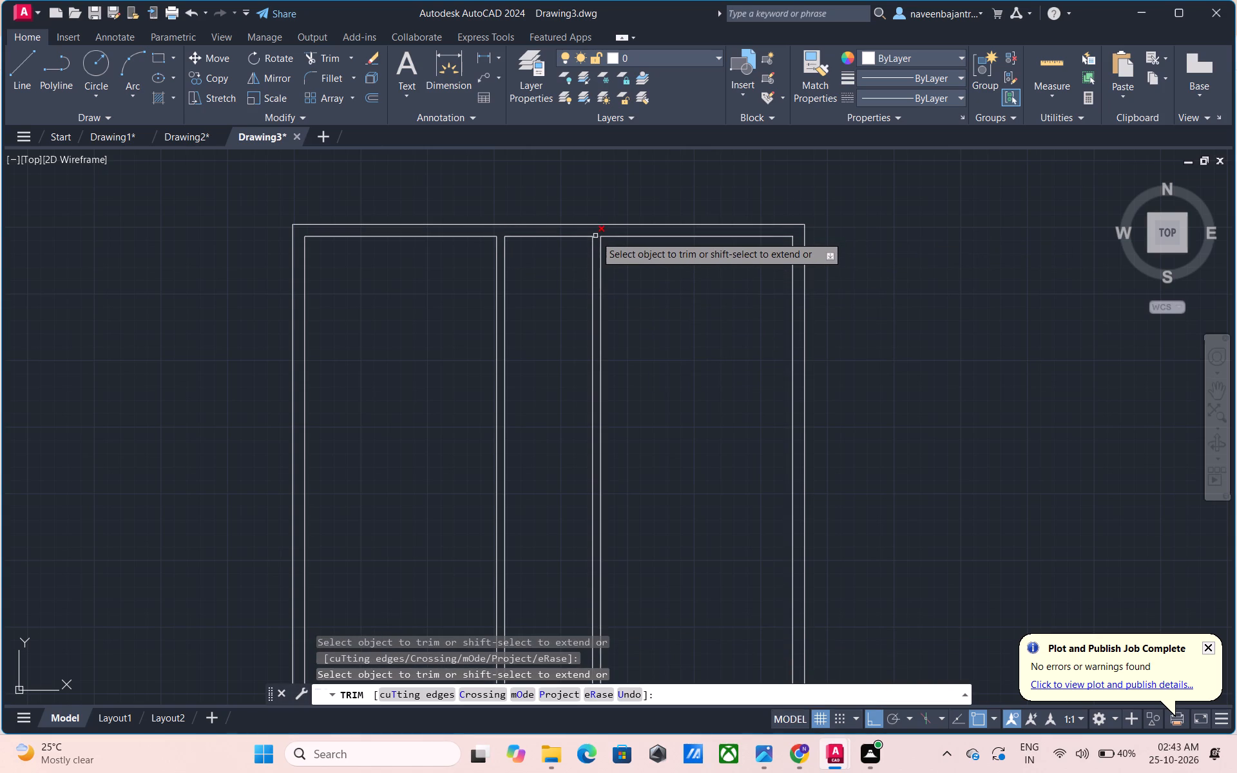
click(595, 236)
key(Escape)
middle_drag(647, 300, 670, 276)
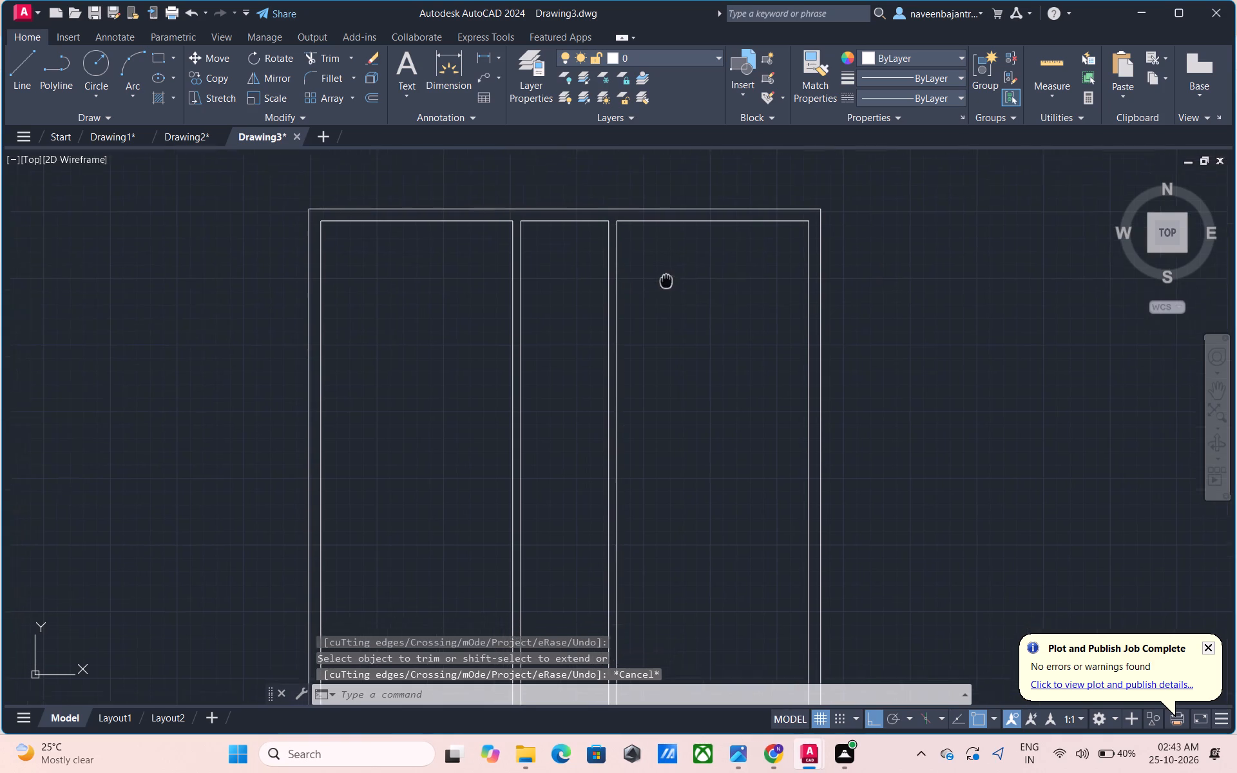
middle_drag(670, 276, 673, 271)
scroll(673, 271, down, 1)
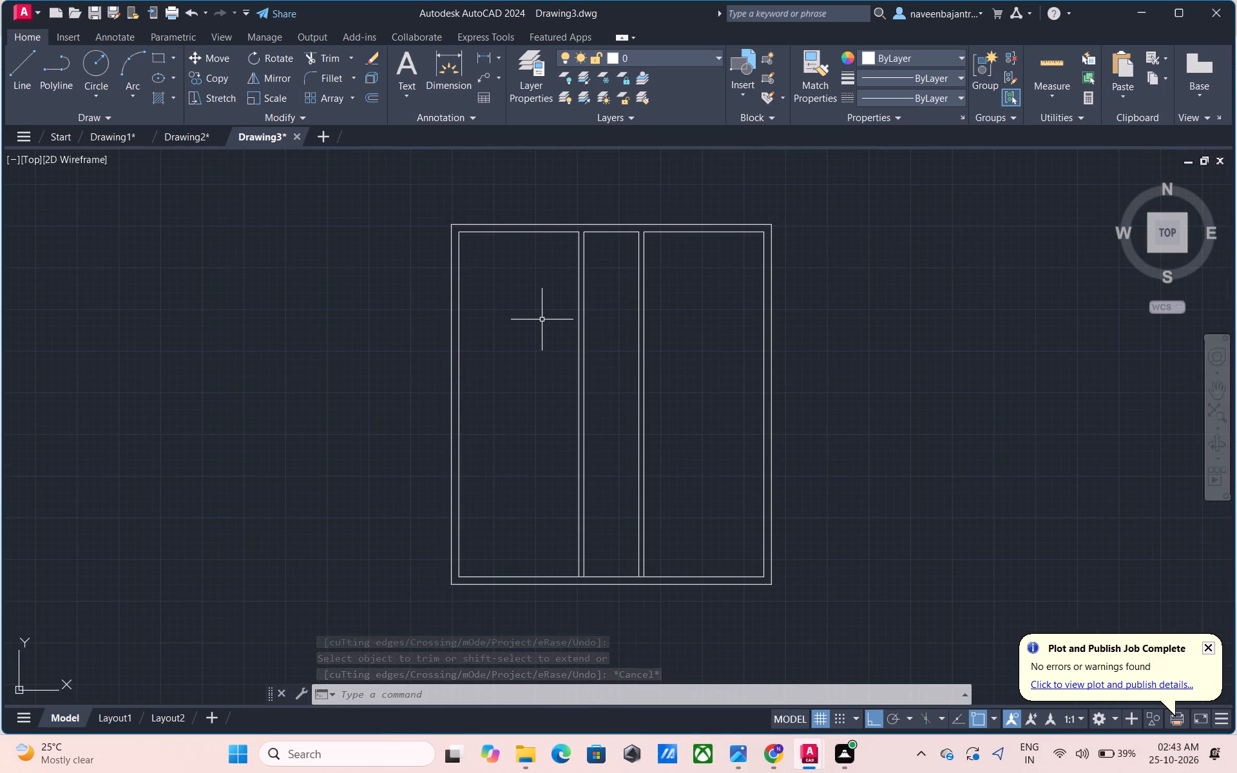
key(Escape)
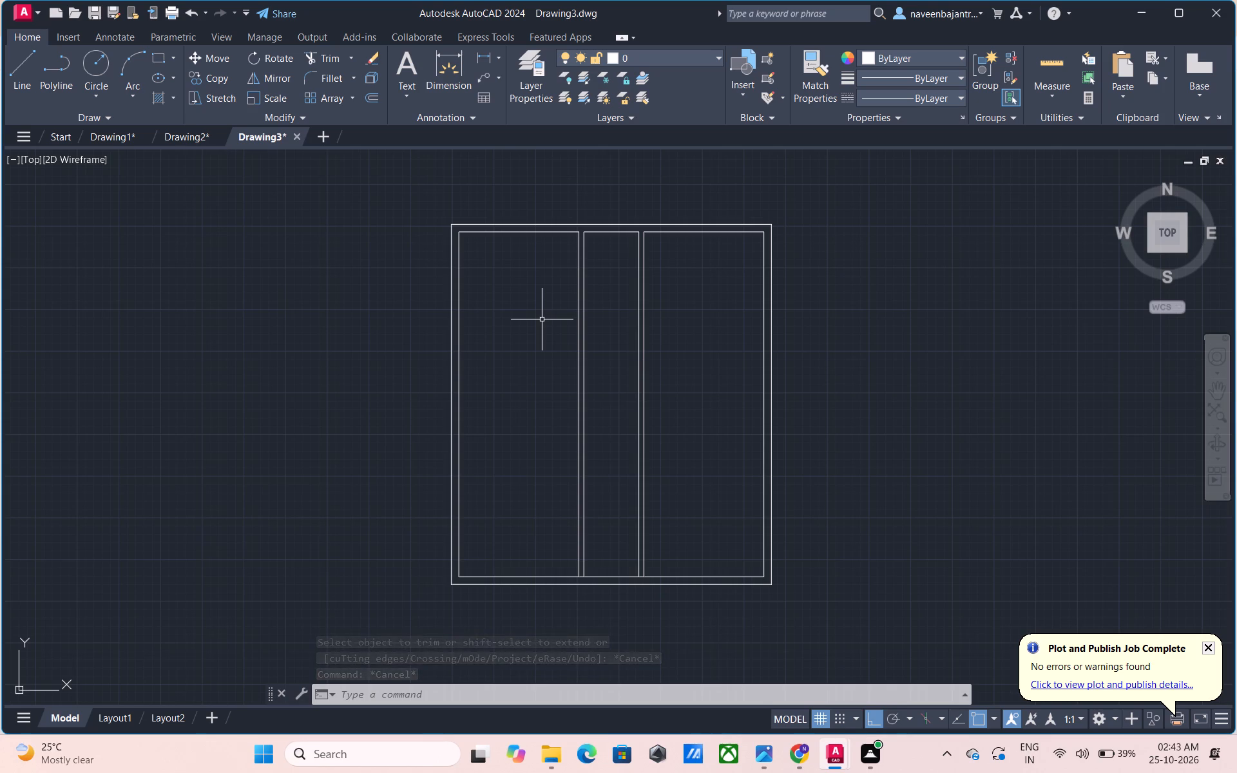
key(Escape)
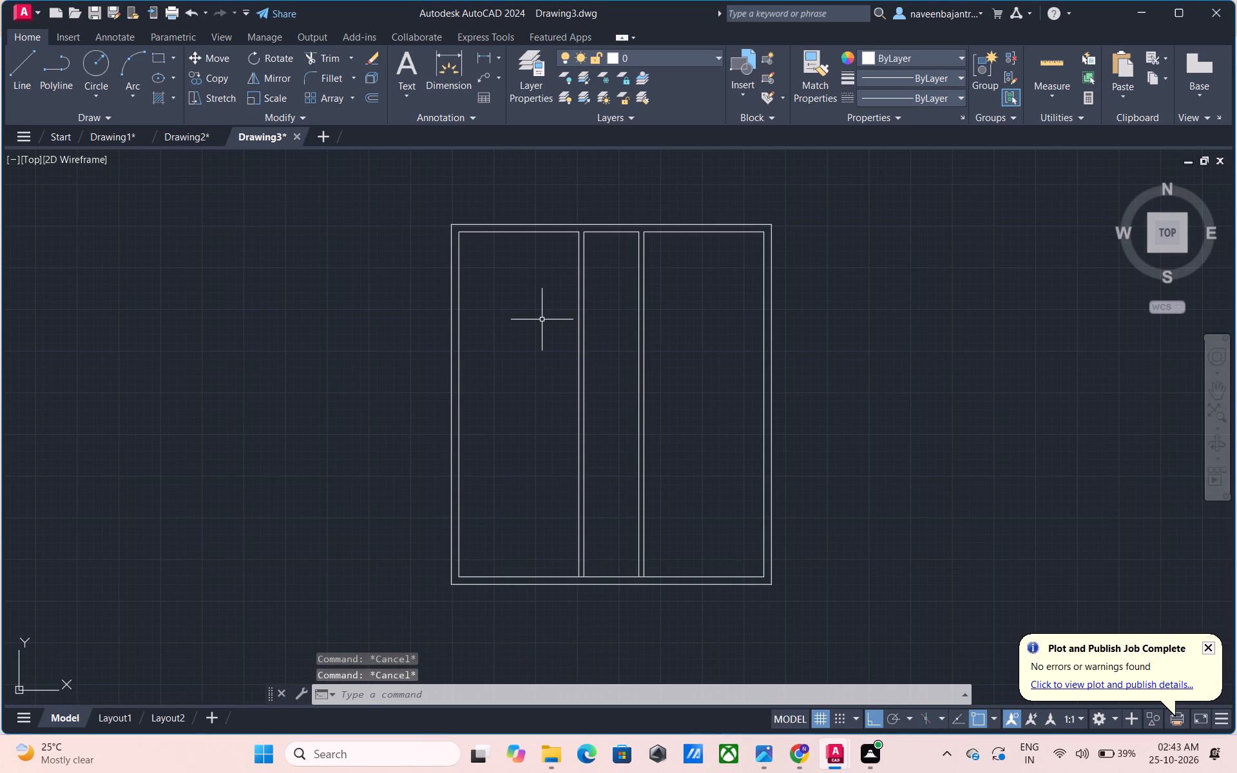
Draw a horizontal line along the top wall's inner face, from the inner top-left corner to the inner top-right corner.
text(L)
key(space)
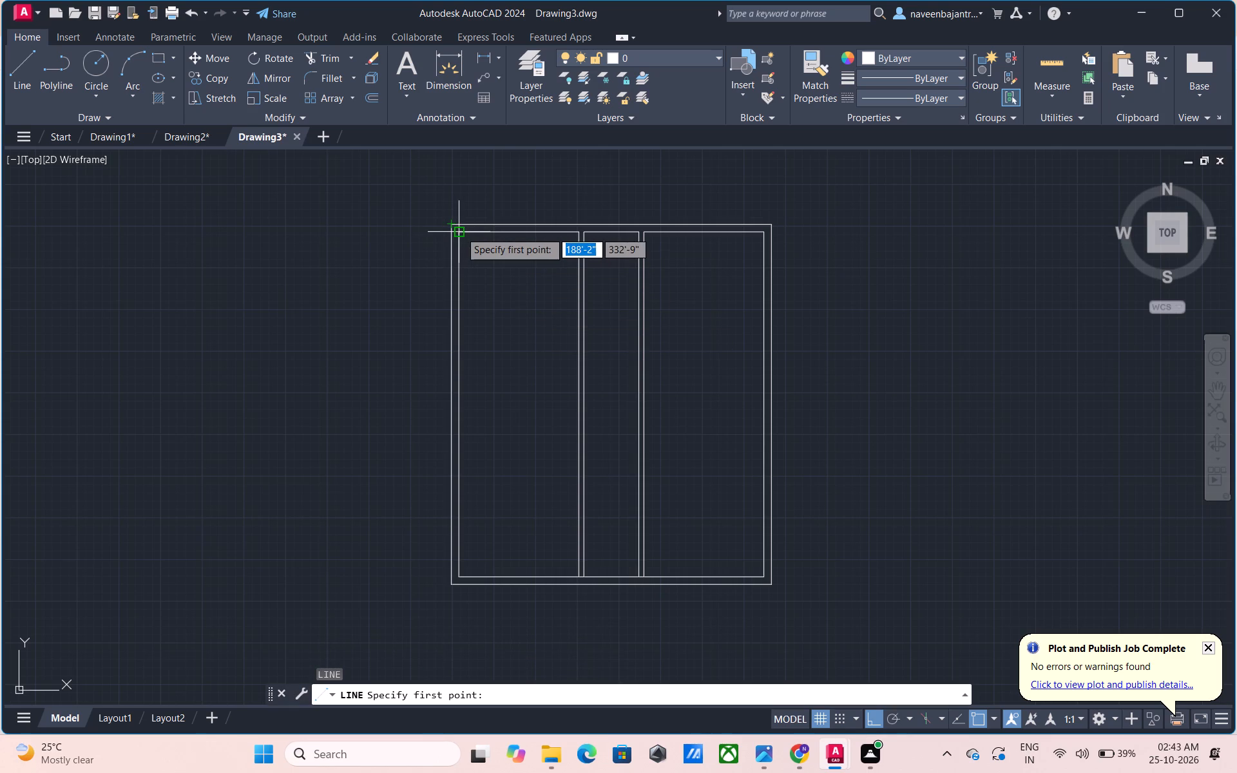
click(460, 231)
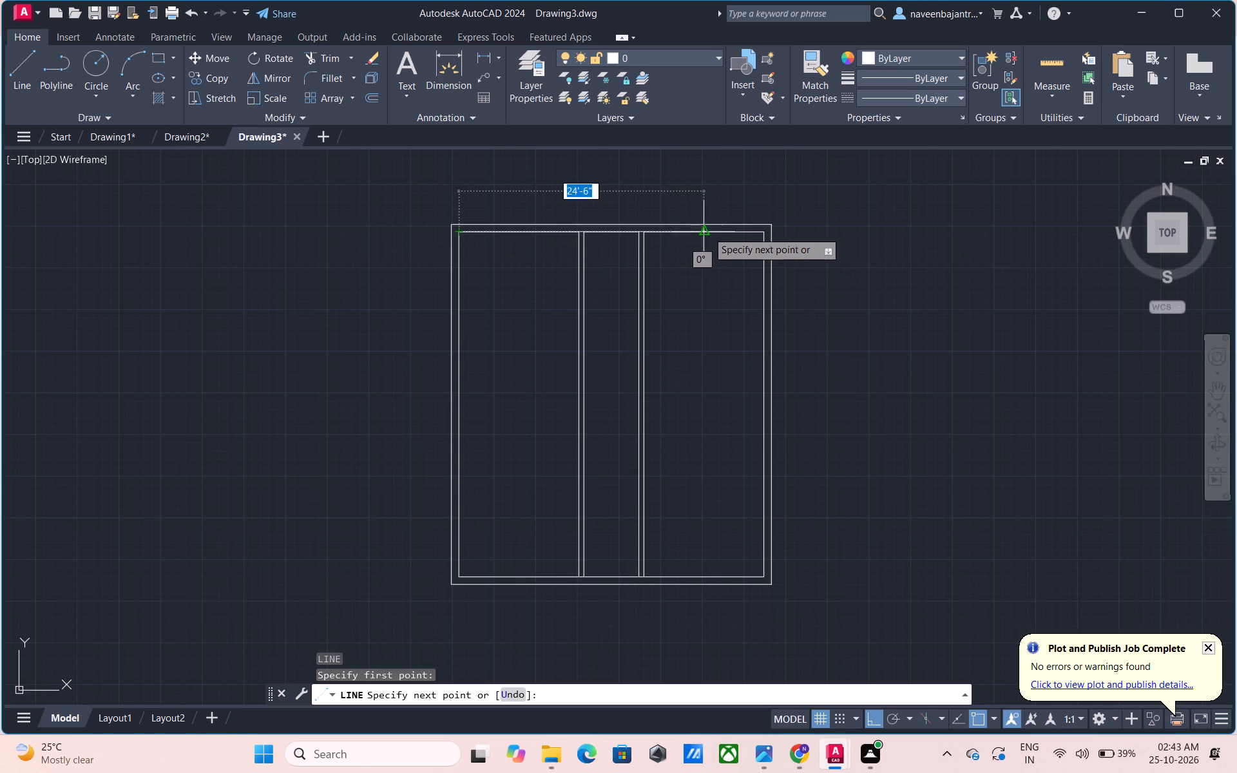
click(764, 231)
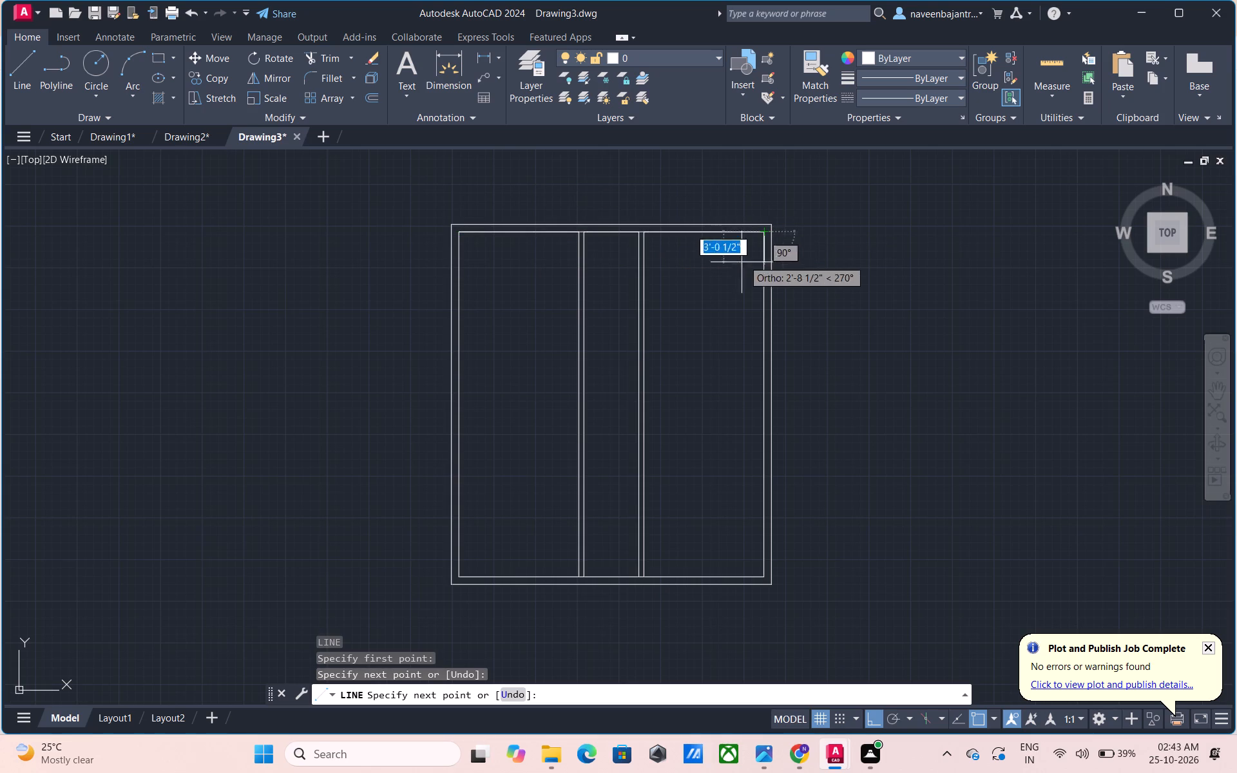
key(Escape)
key(Escape)
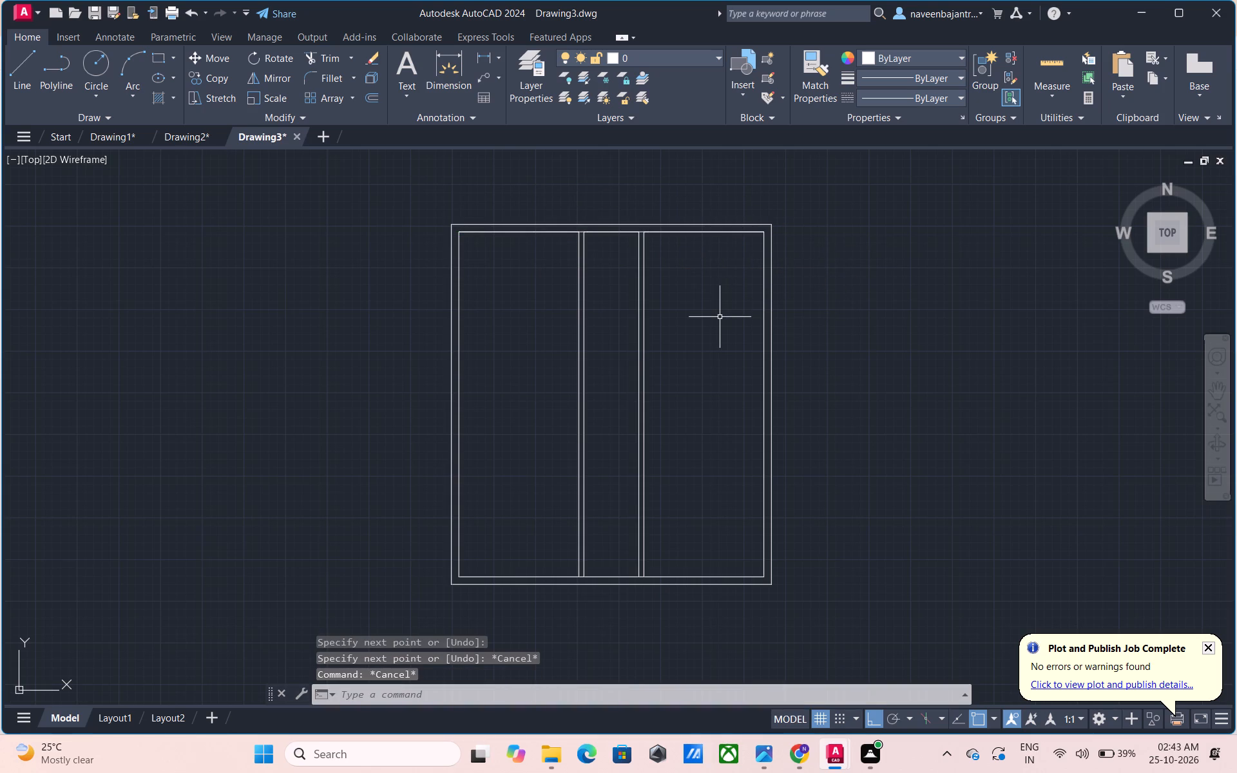
Offset the new line along the top wall's inner face 10' downward into the plan.
text(O)
key(space)
text(10)
key(apostrophe)
key(Return)
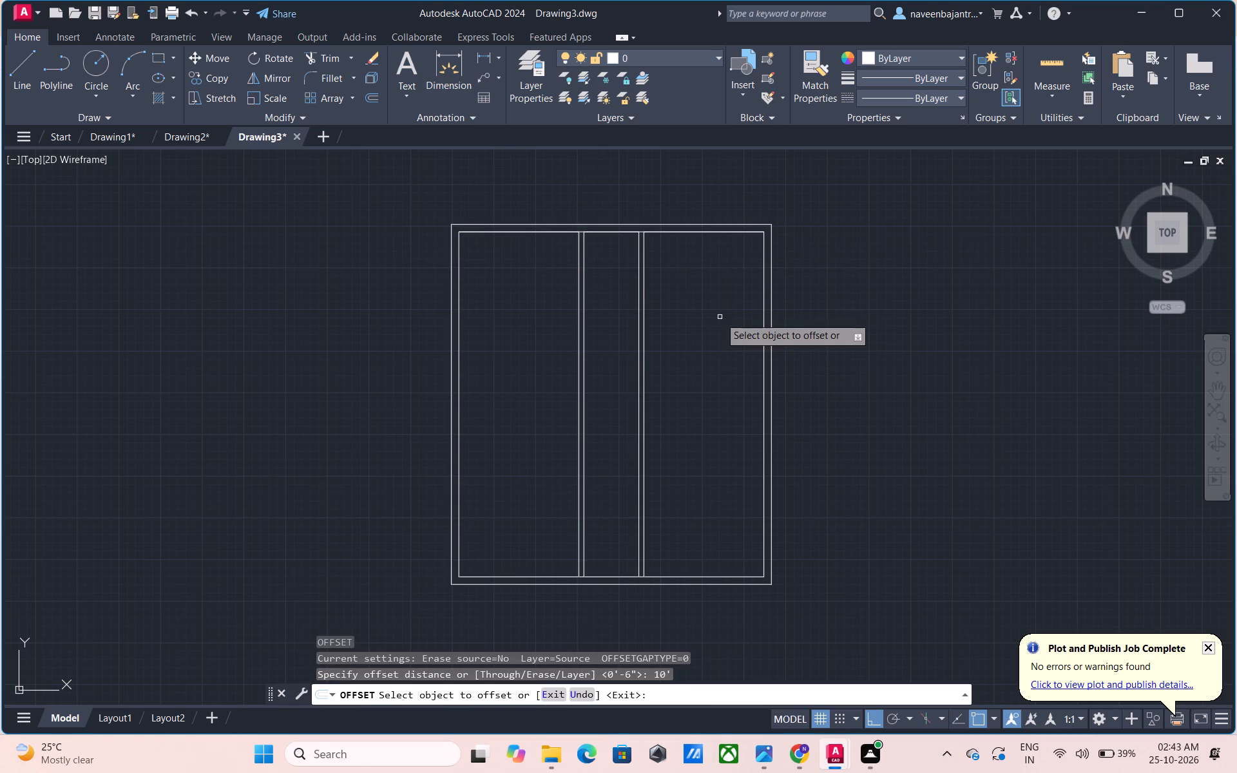
click(549, 230)
click(544, 276)
key(Escape)
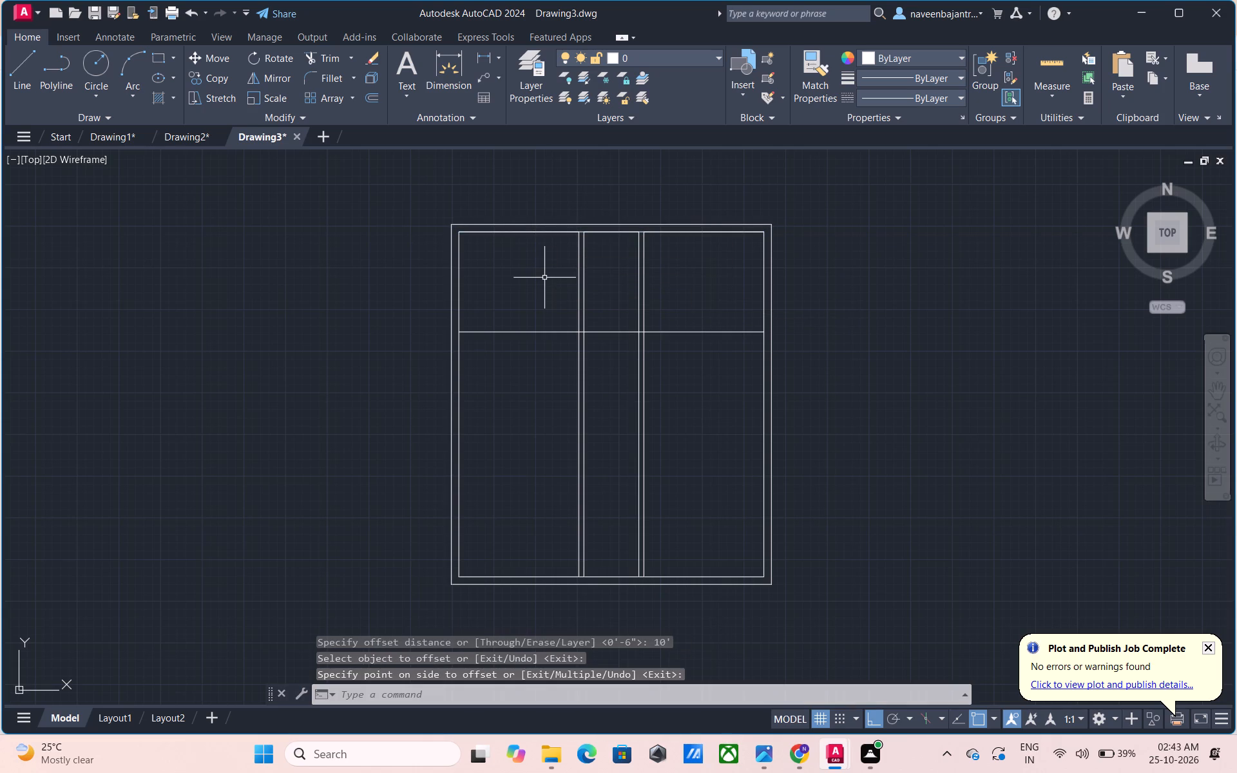
Offset the new horizontal partition line 6" downward to give the horizontal interior wall its thickness.
text(O)
key(space)
key(6)
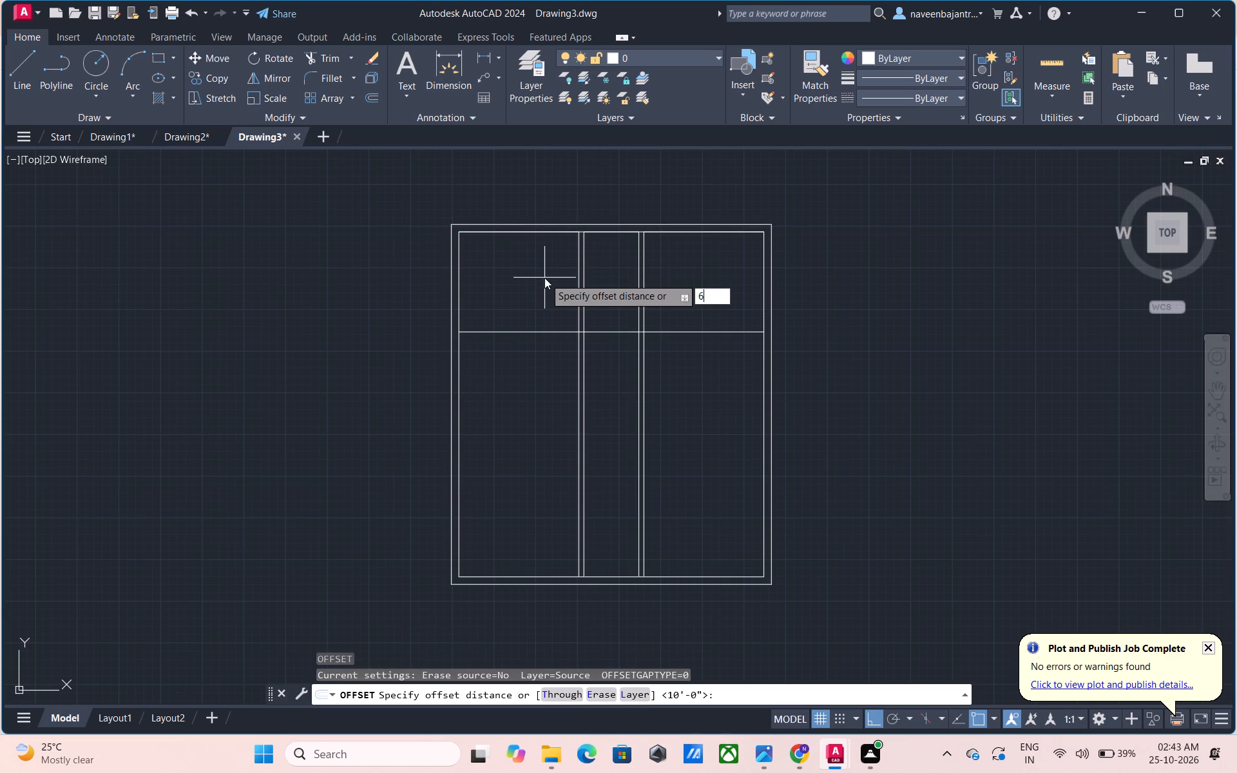
key(shift+quotedbl)
key(Return)
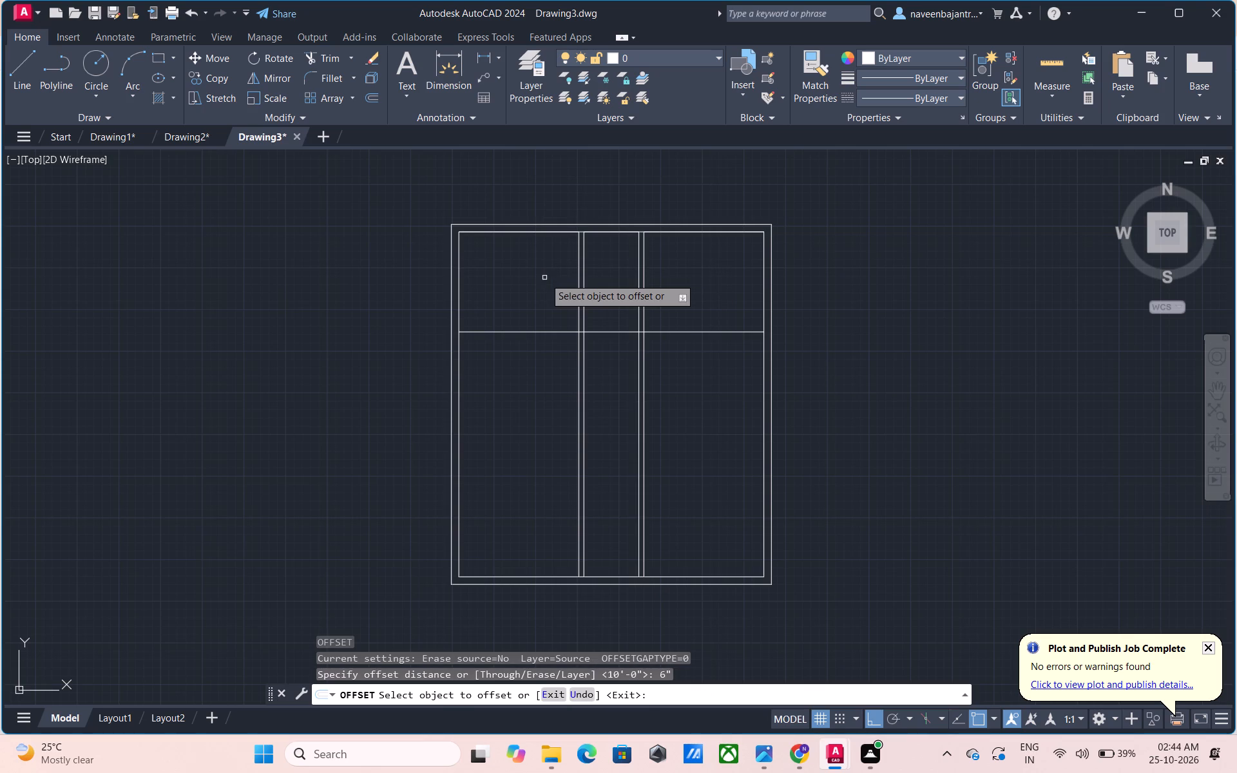
click(542, 333)
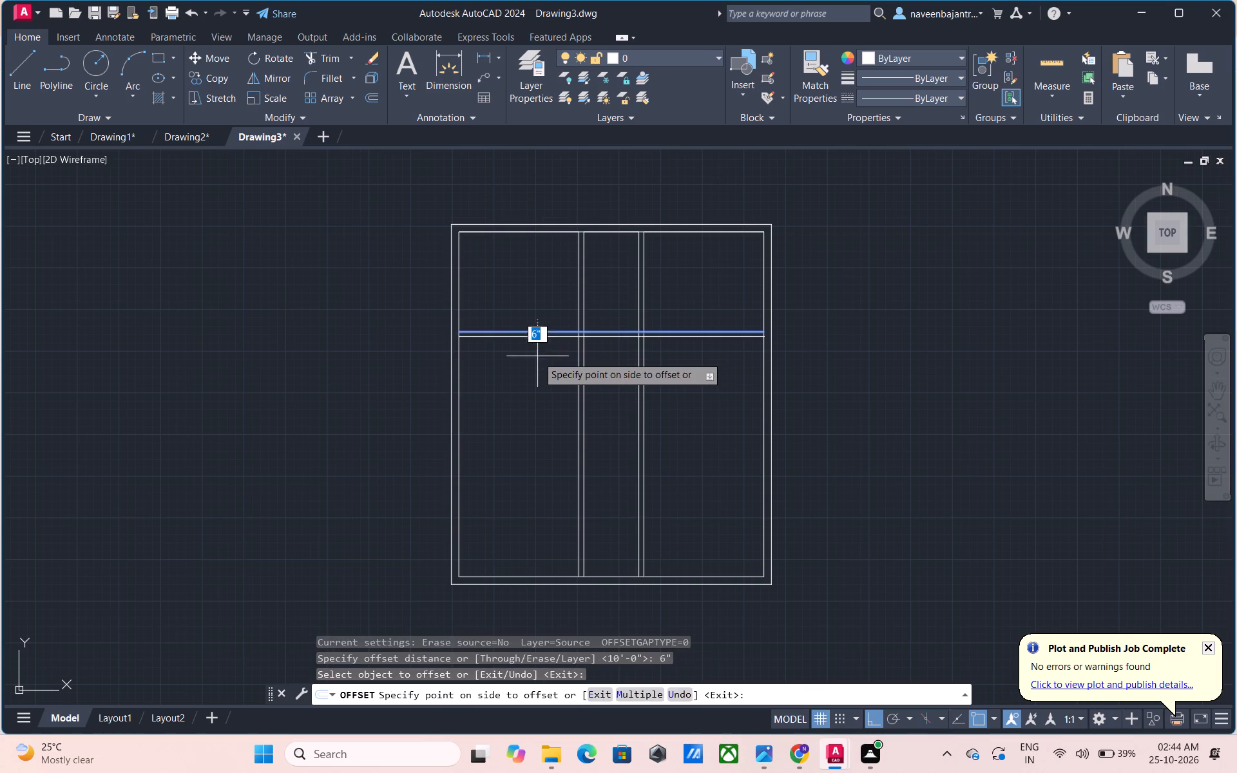
click(537, 356)
key(Escape)
Trim away all four vertical partition lines below the horizontal interior wall.
text(TR)
key(space)
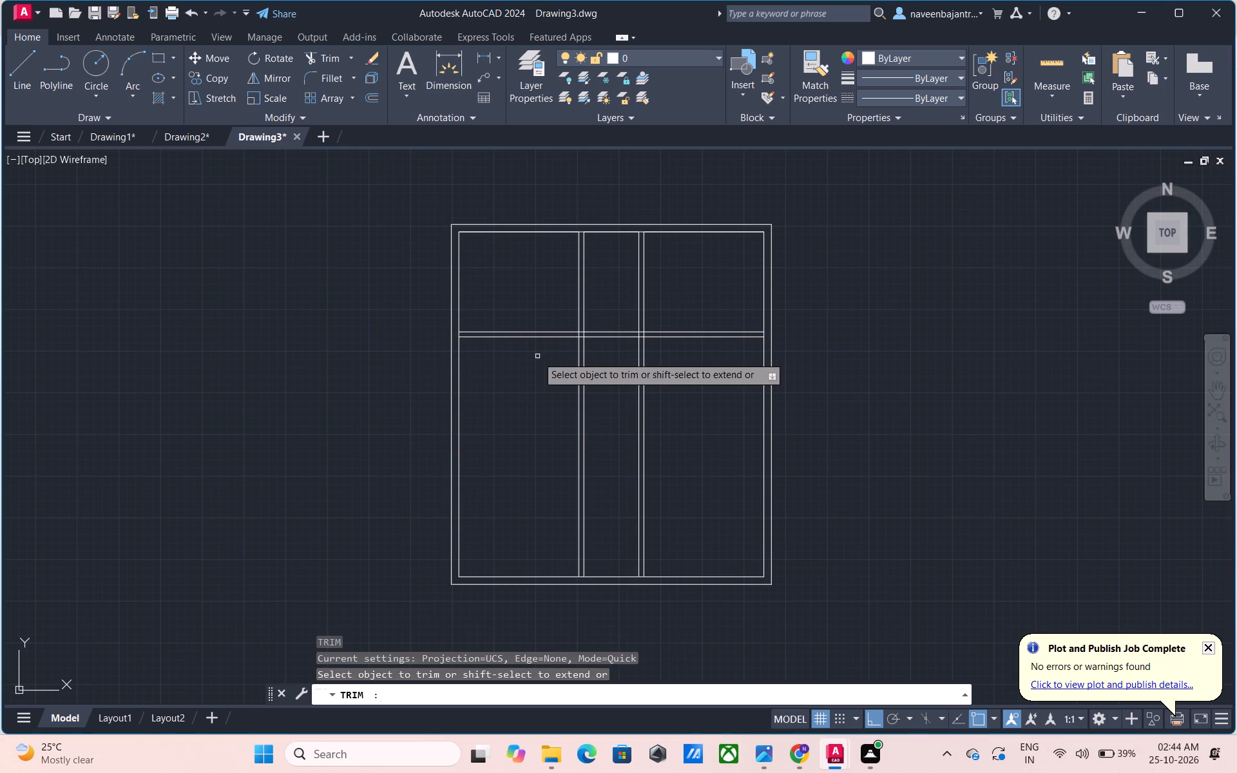
click(579, 371)
click(584, 369)
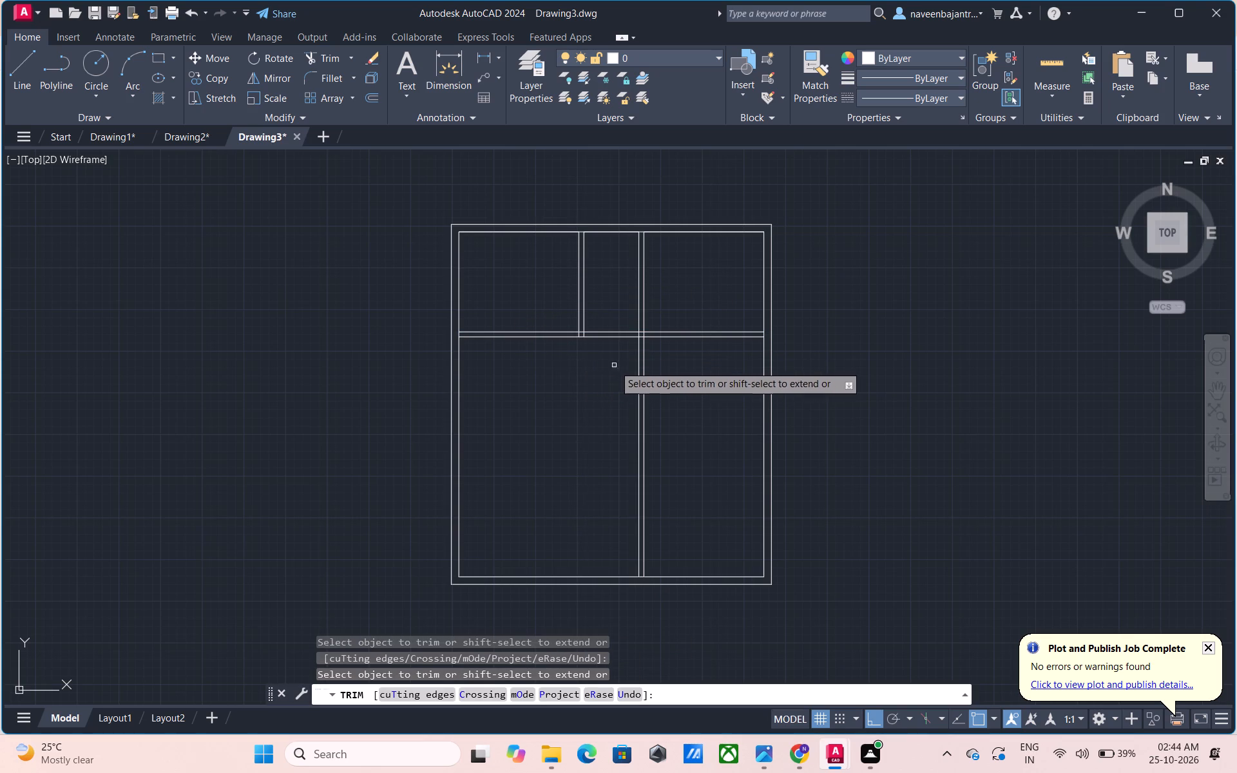
click(638, 357)
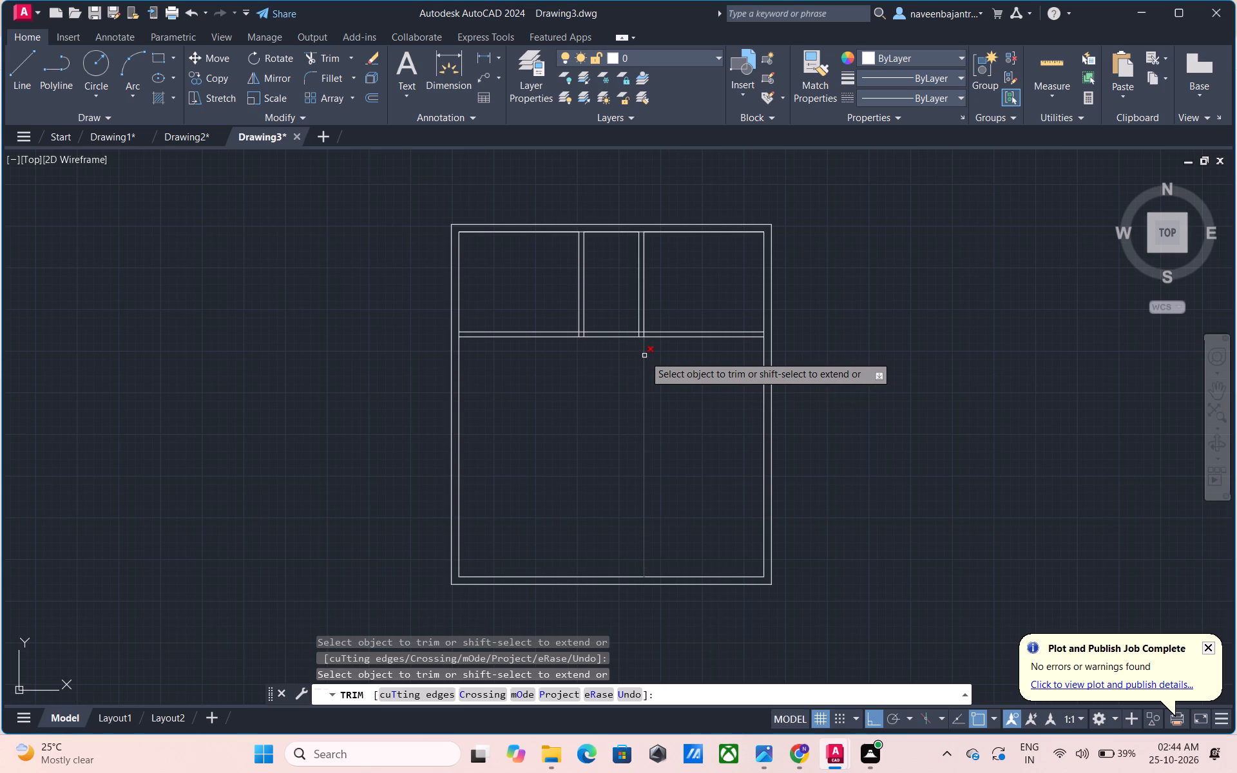
click(644, 356)
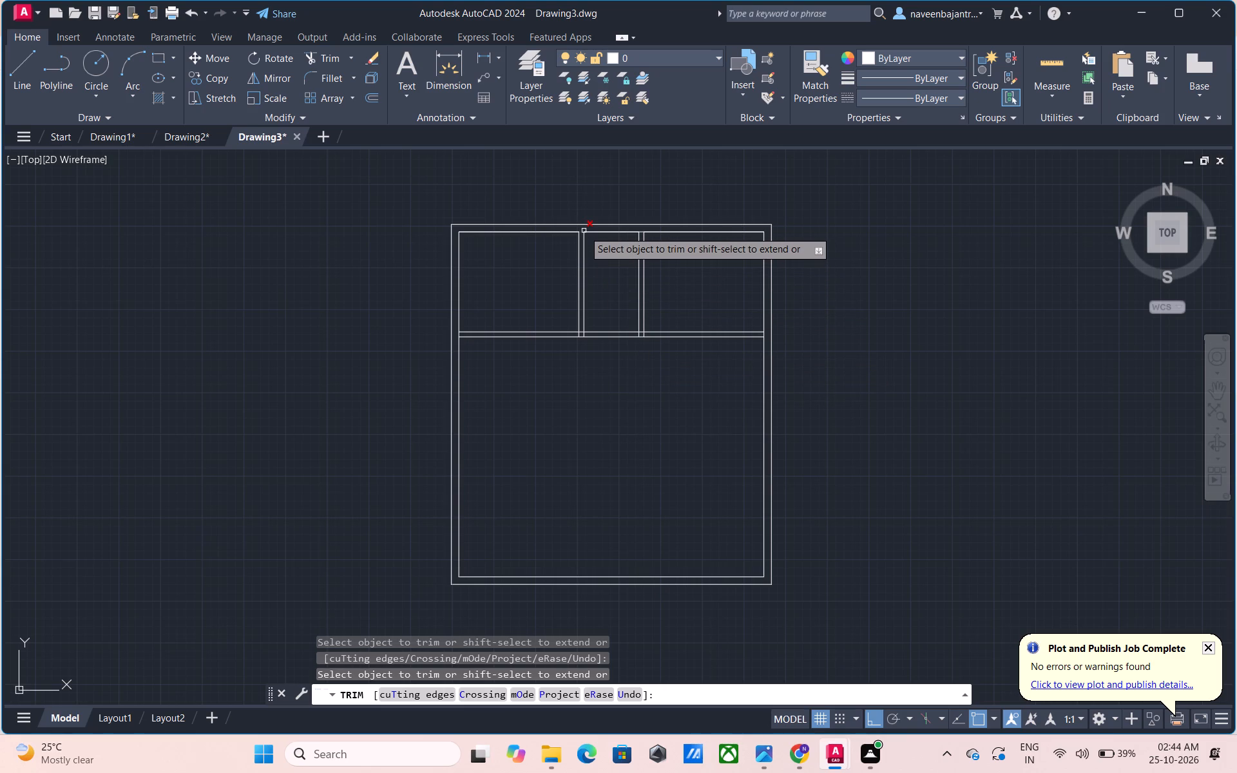
Trim the line along the top wall's inner face where the two vertical interior walls meet it.
scroll(584, 231, up, 3)
click(568, 234)
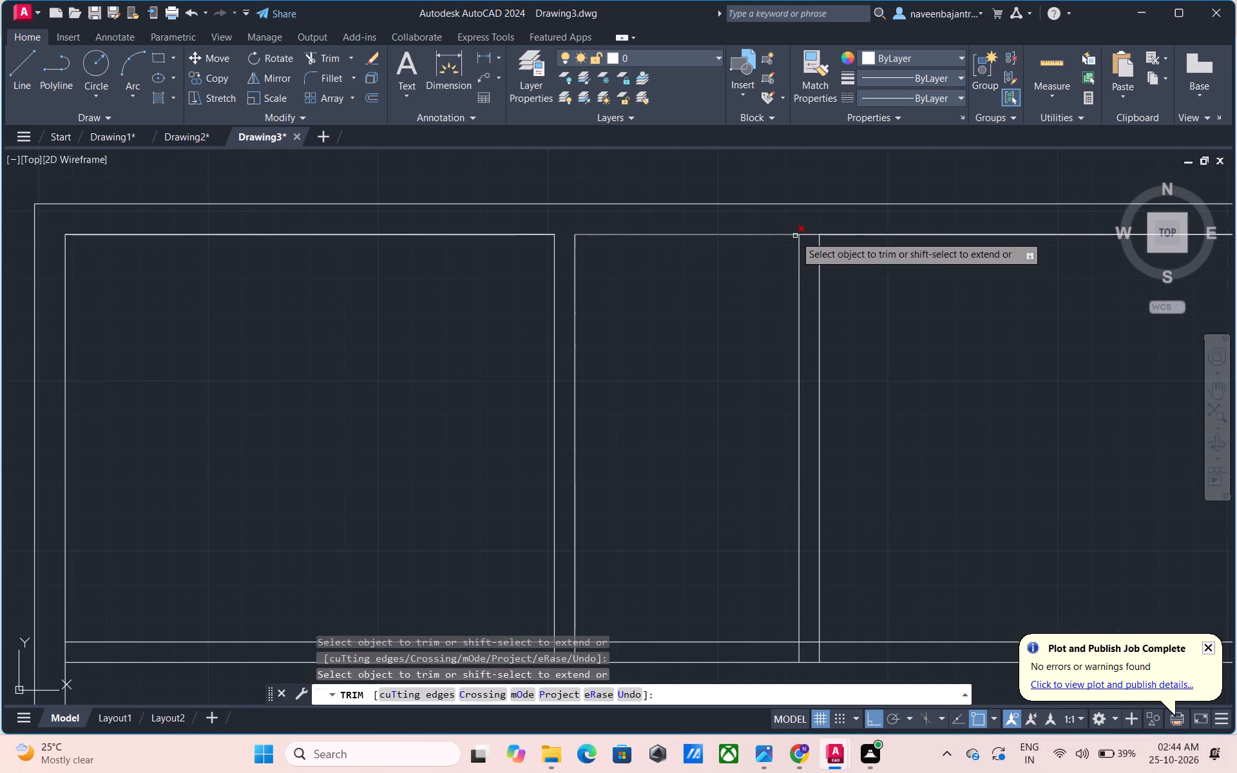
click(807, 236)
Trim the overlapping lines at both junctions of the vertical interior walls with the horizontal wall, leaving them open.
scroll(807, 236, down, 2)
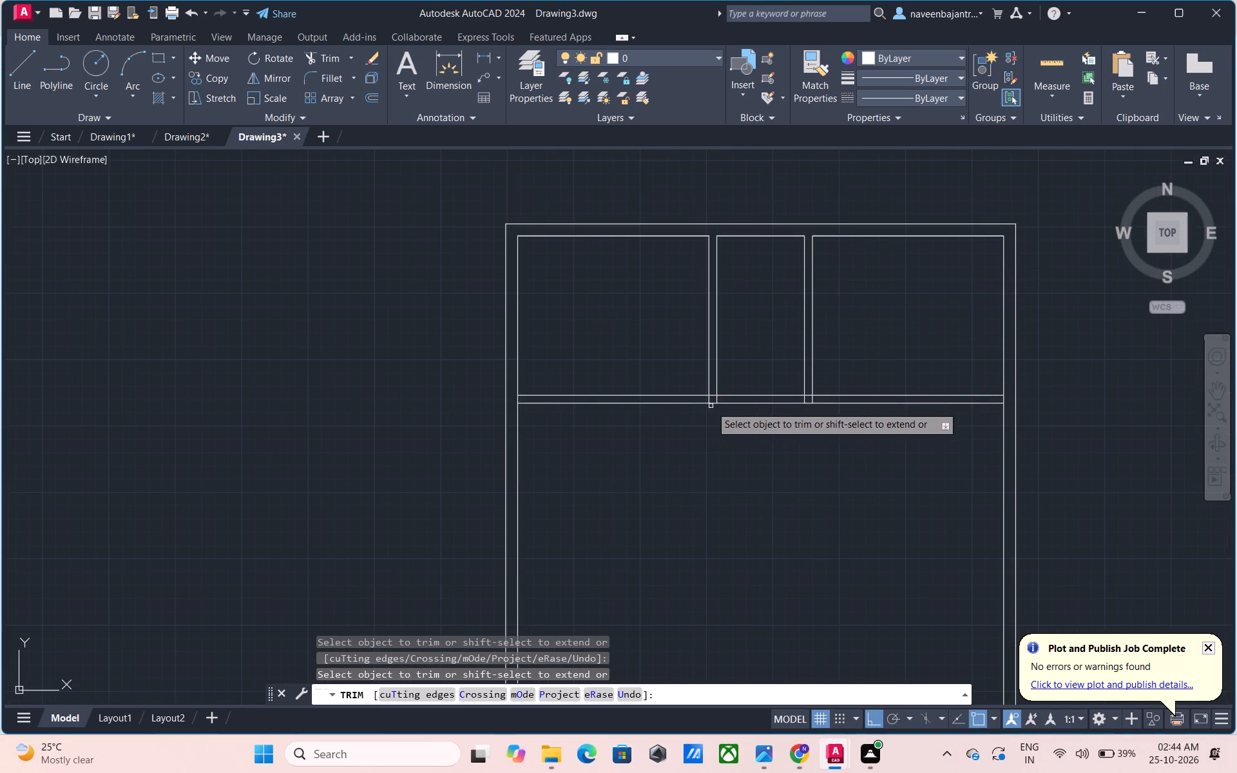
scroll(711, 406, up, 3)
click(702, 384)
click(716, 359)
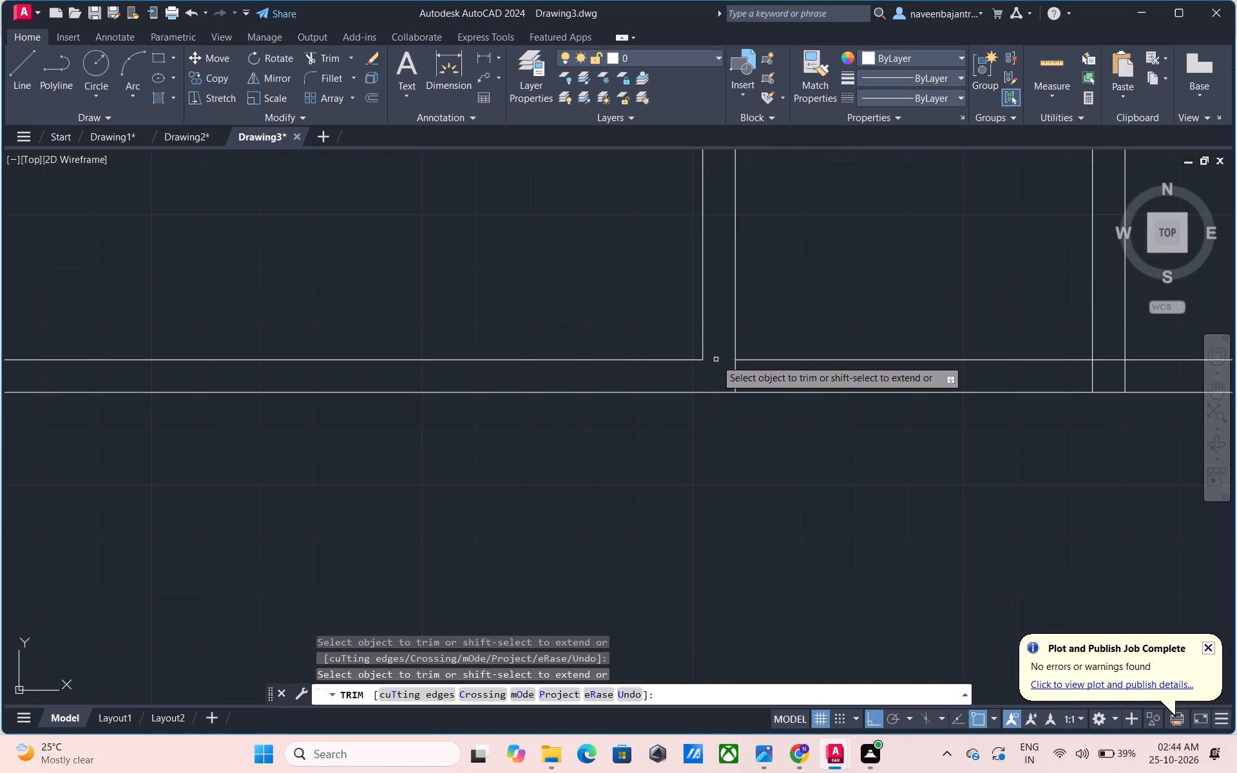
click(735, 372)
scroll(735, 372, down, 2)
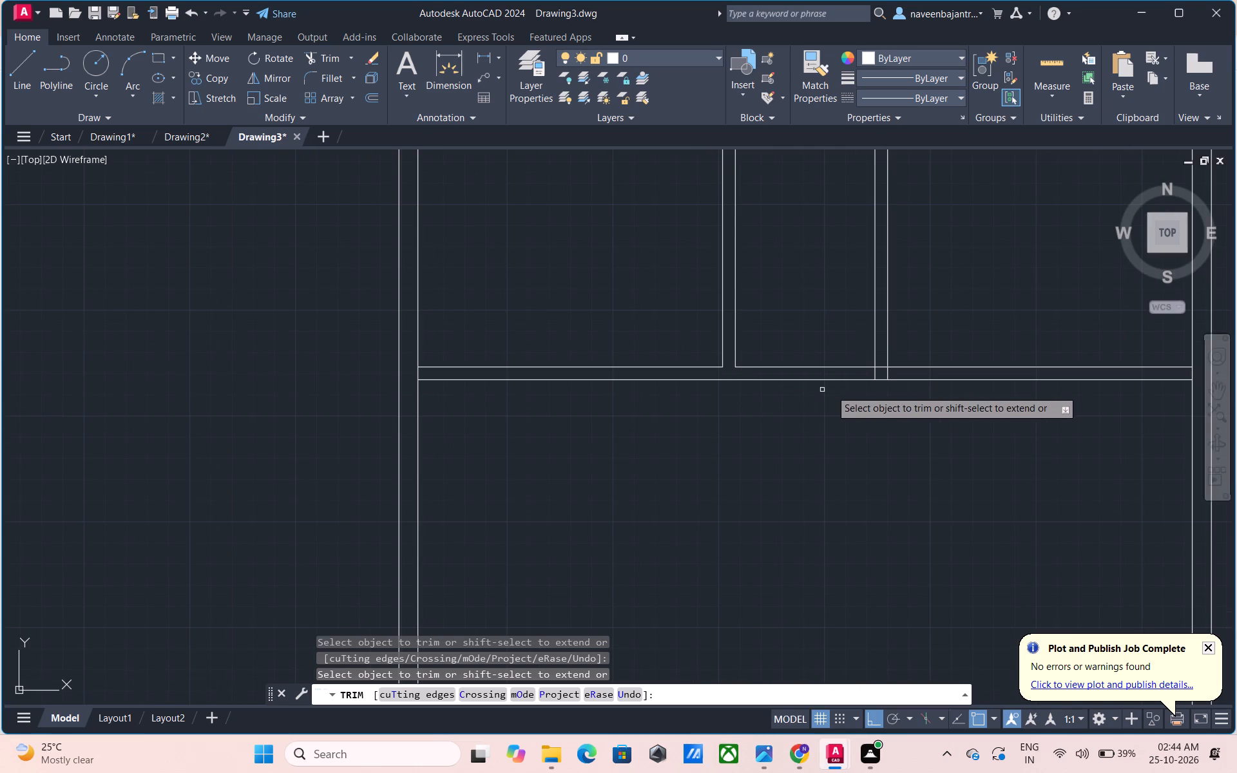
click(874, 374)
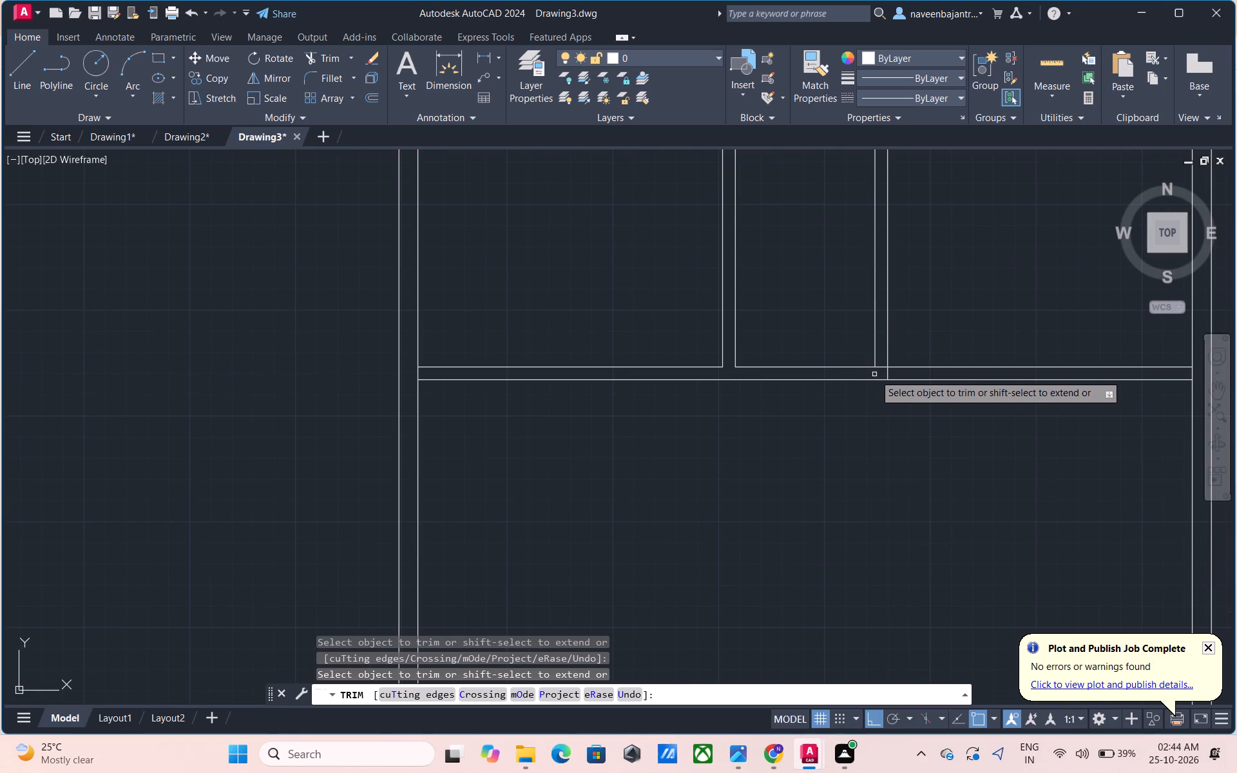
click(883, 368)
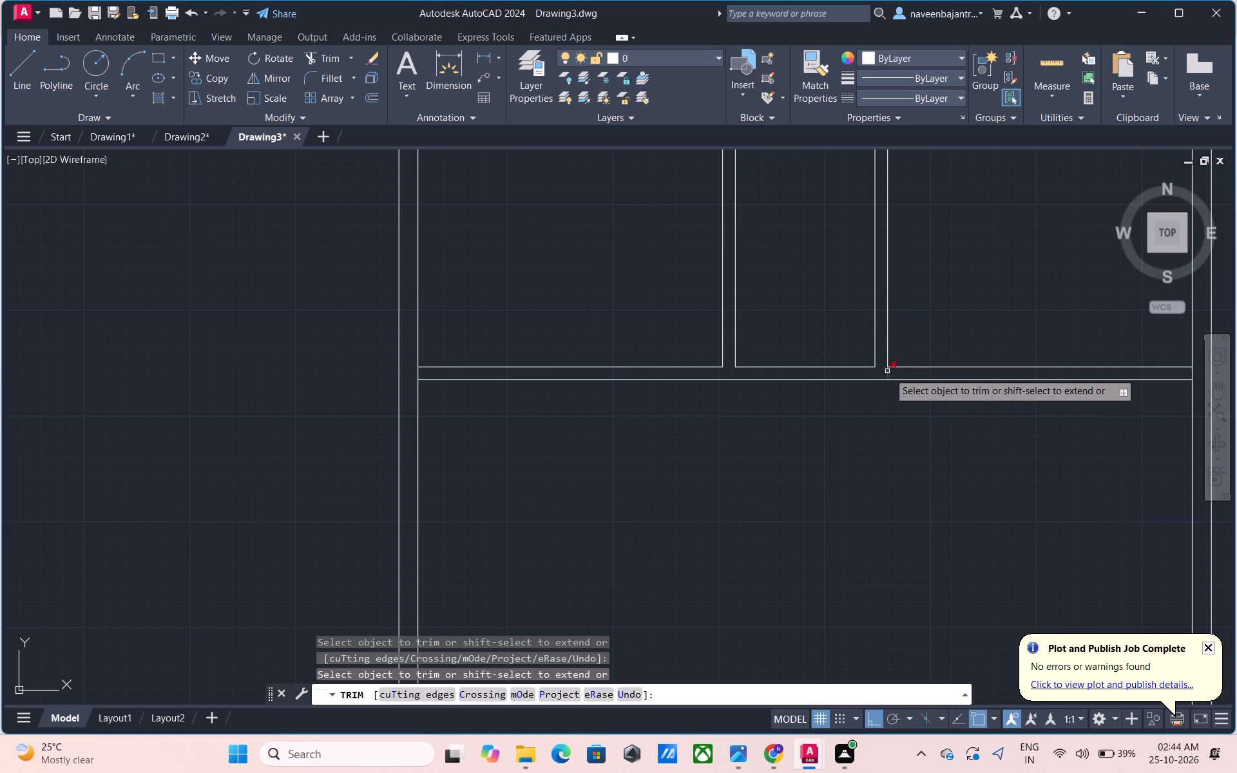
click(890, 374)
Trim the inner lines of the left and right outer walls across the ends of the horizontal interior wall.
scroll(890, 374, down, 1)
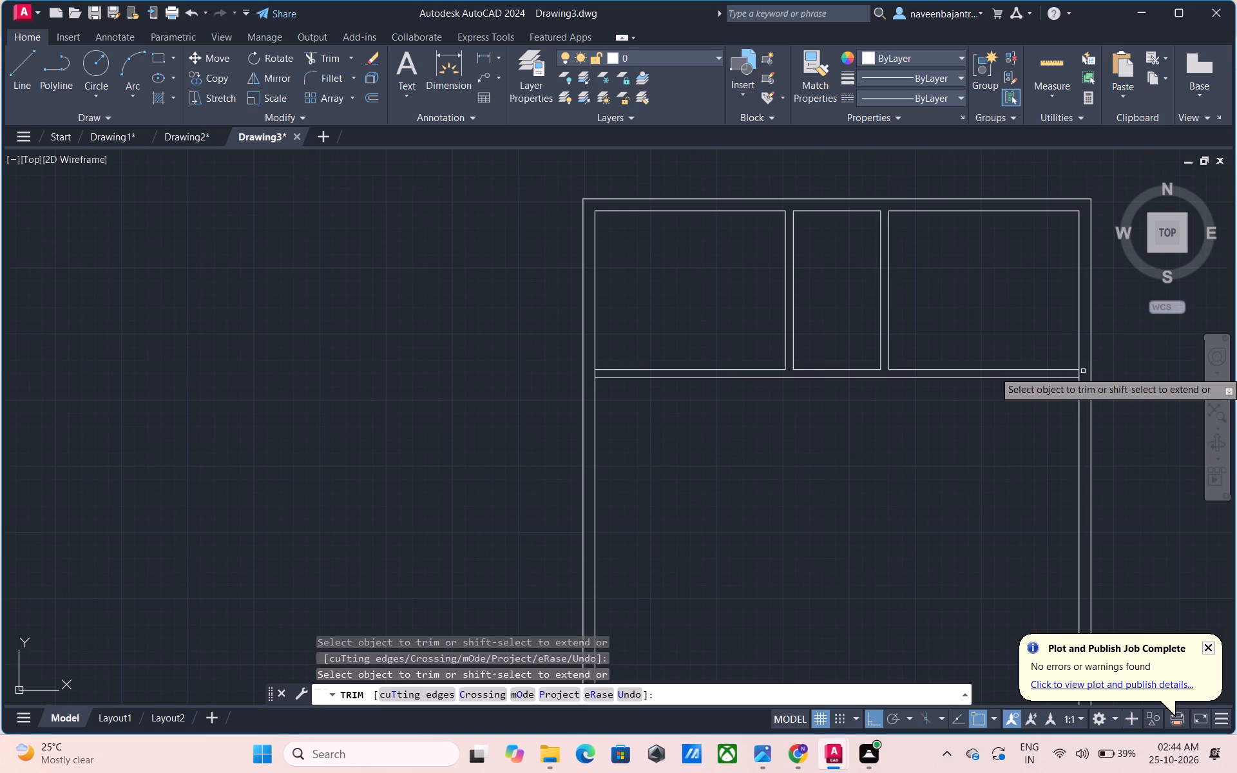
click(1080, 374)
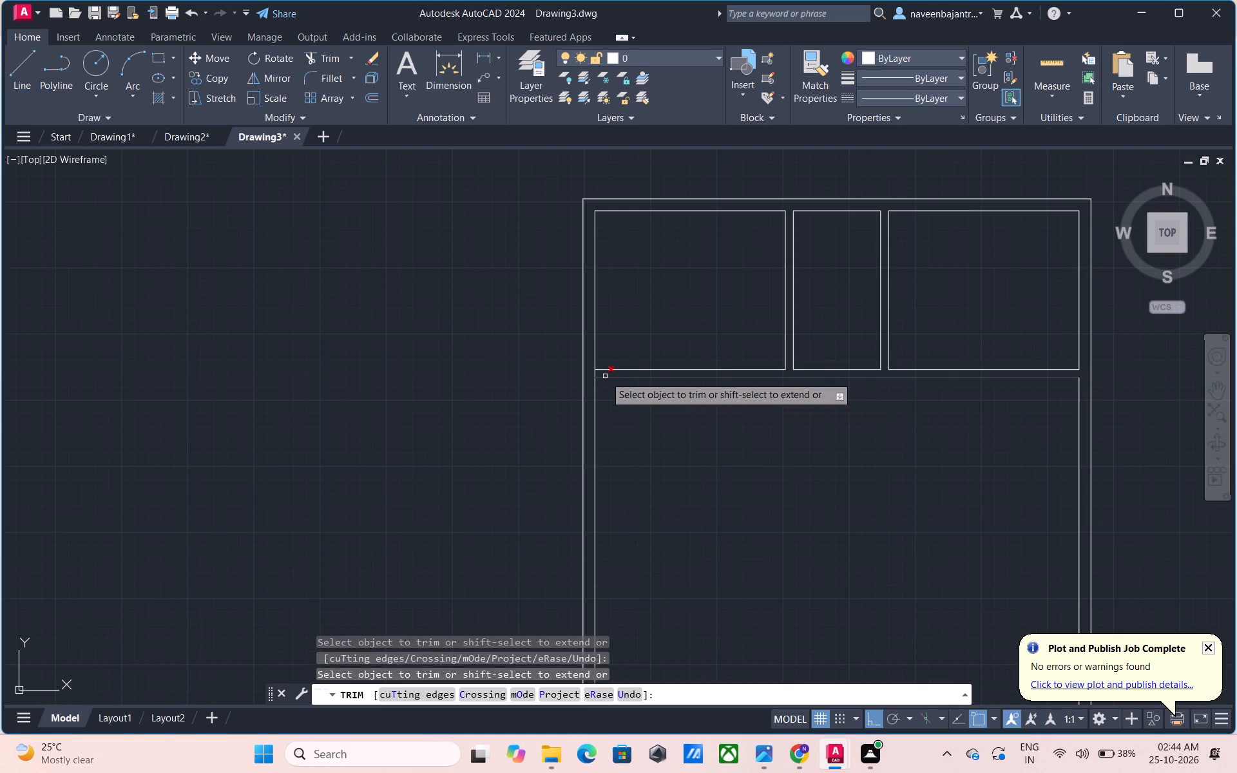
click(595, 374)
key(Escape)
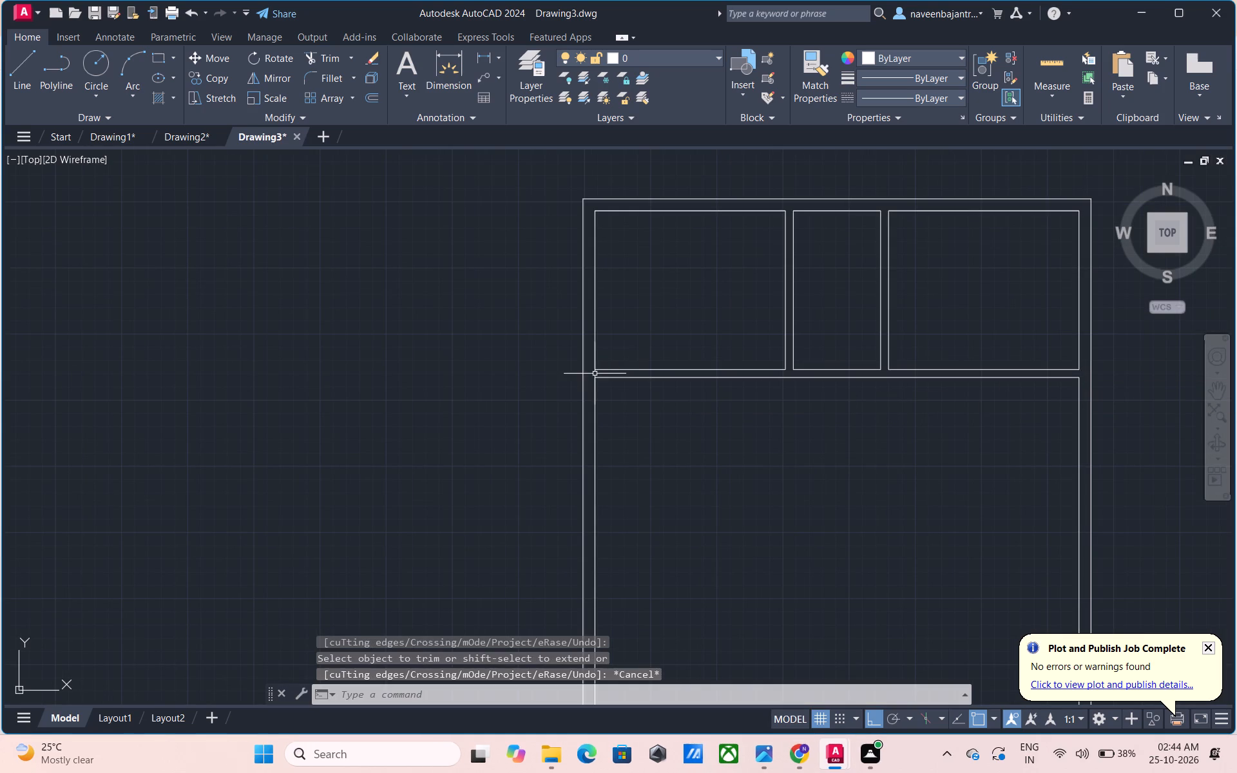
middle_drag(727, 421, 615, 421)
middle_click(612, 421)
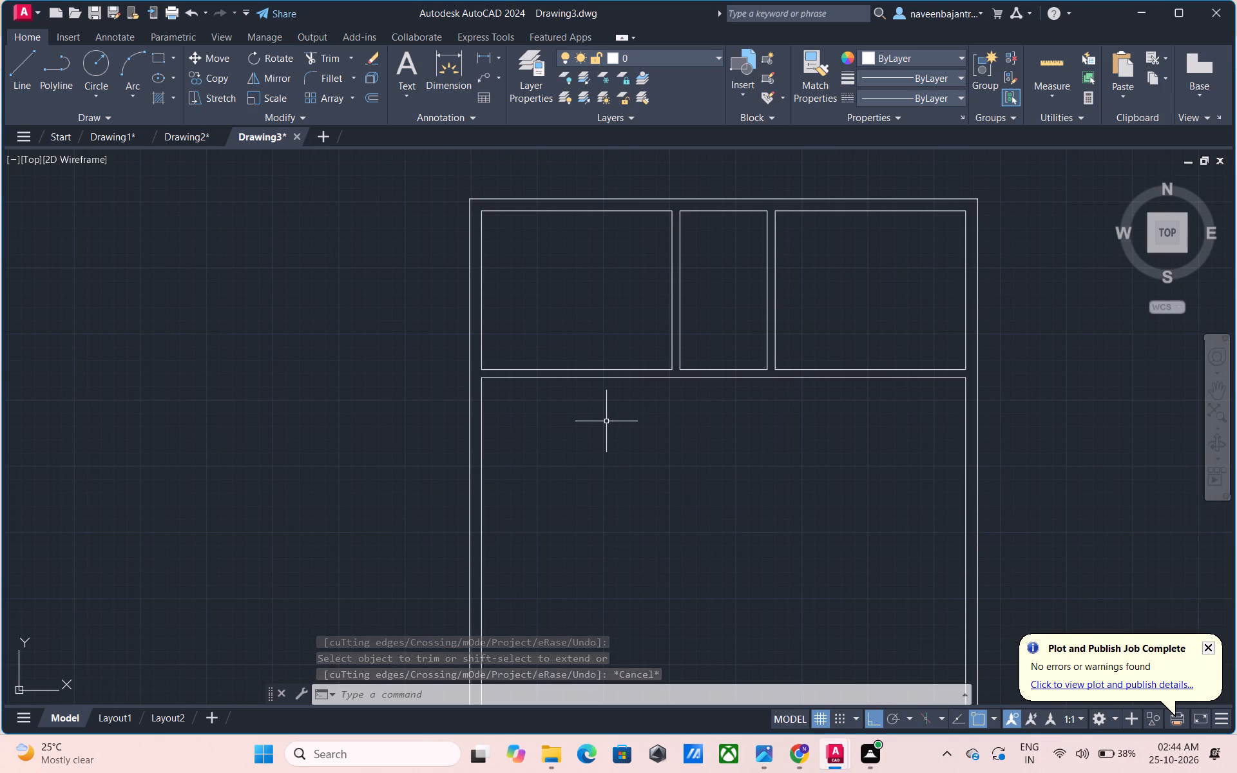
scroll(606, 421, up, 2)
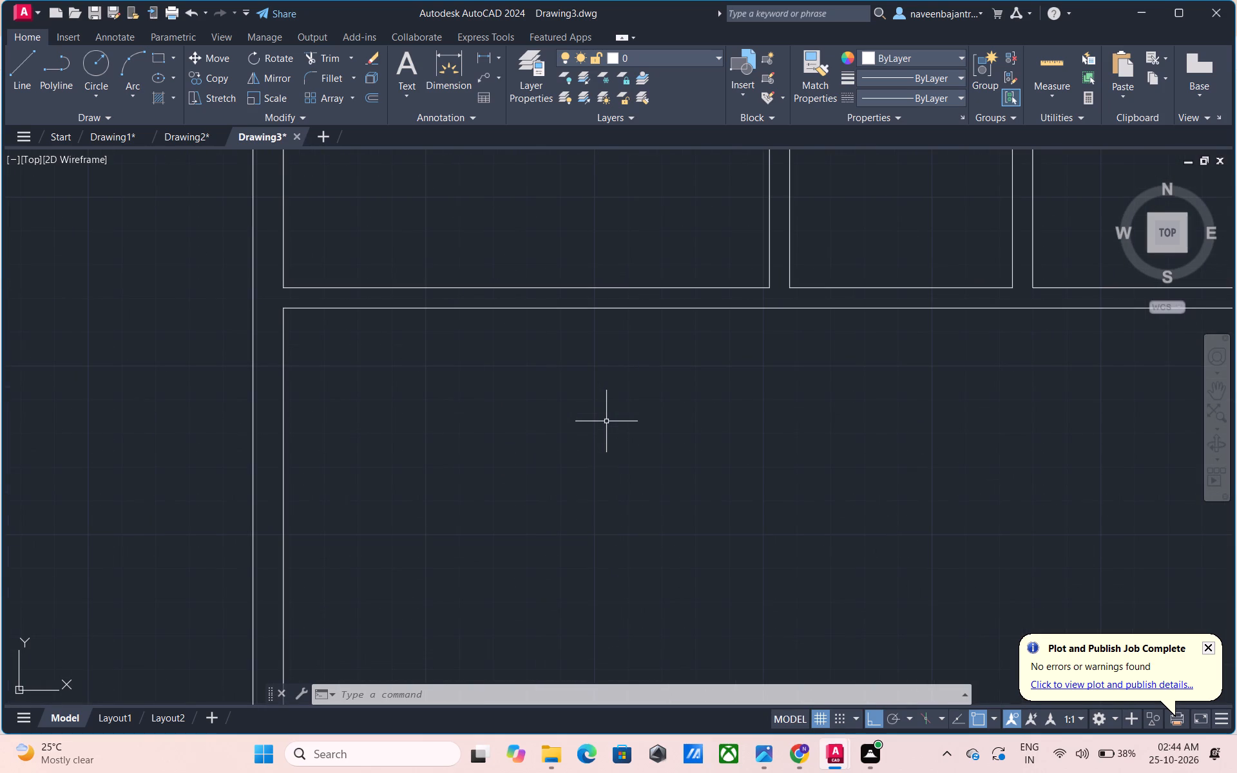
Offset the horizontal interior wall's lower line 4'4" downward.
key(Escape)
key(Escape)
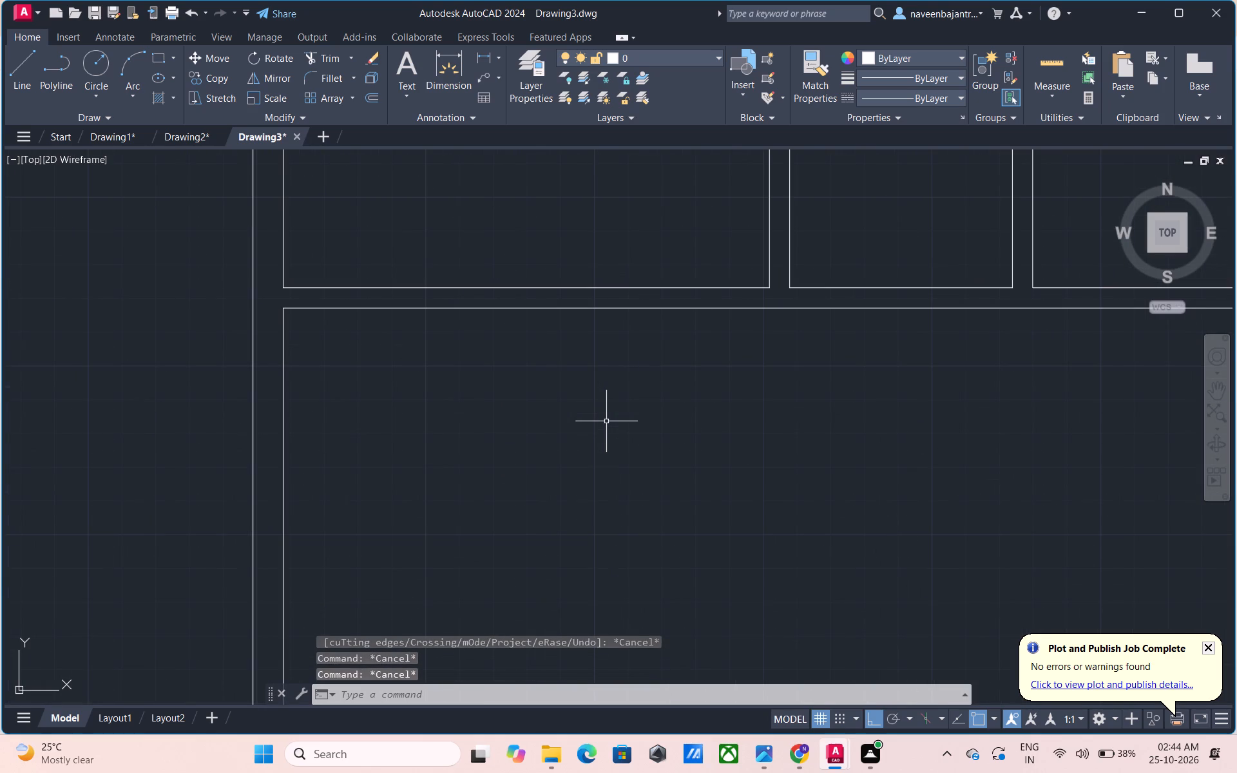
key(Escape)
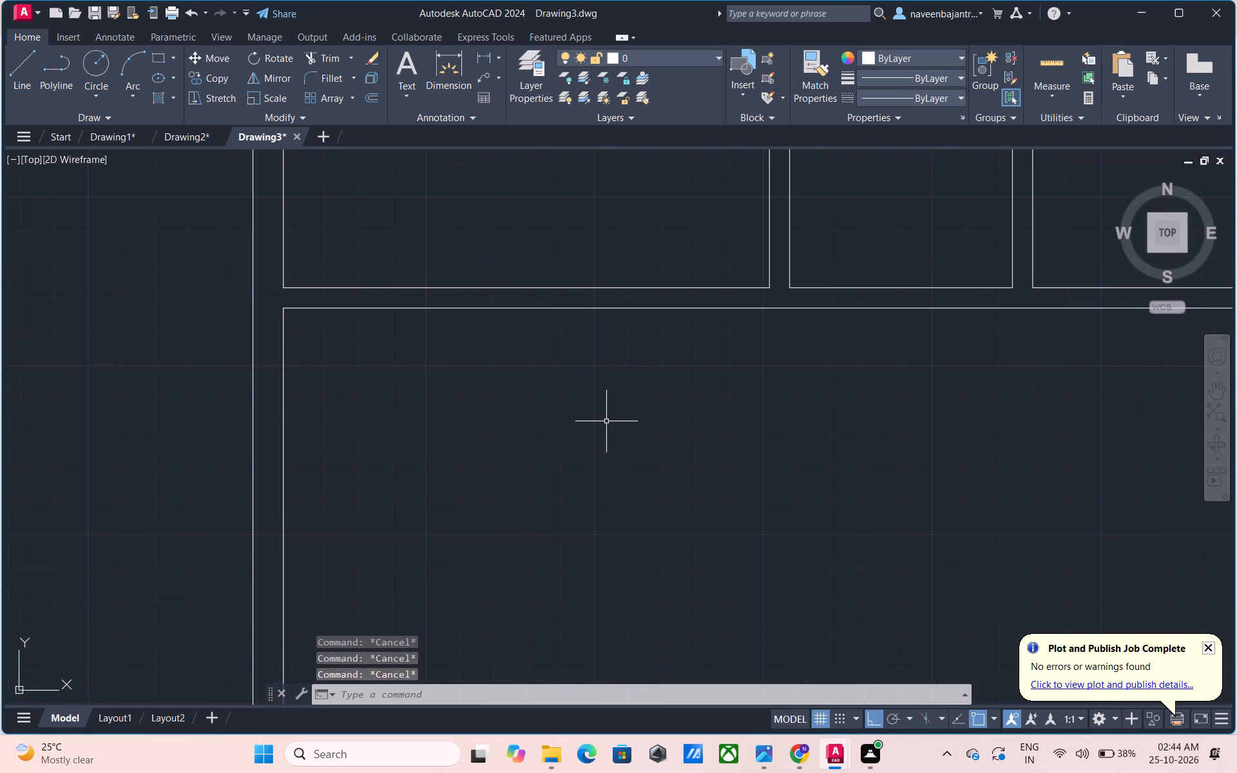
text(O 4'4)
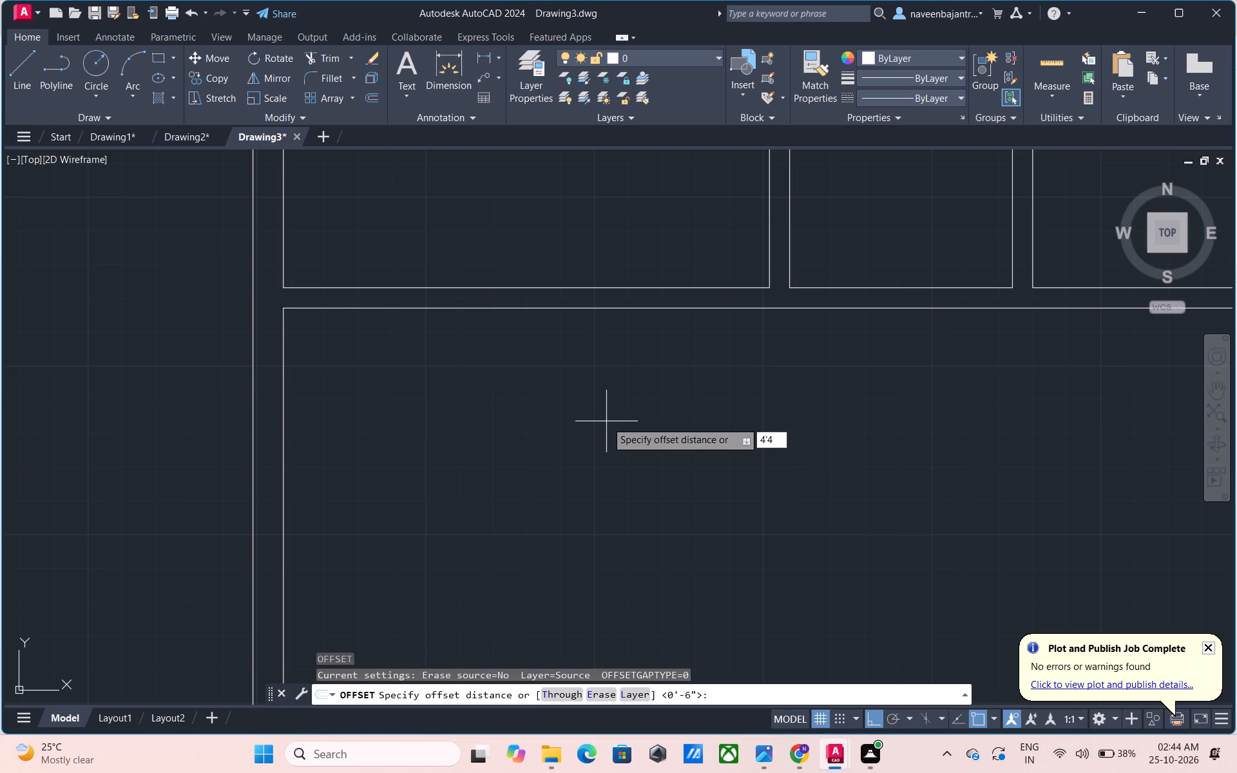
key(shift+quotedbl)
key(Return)
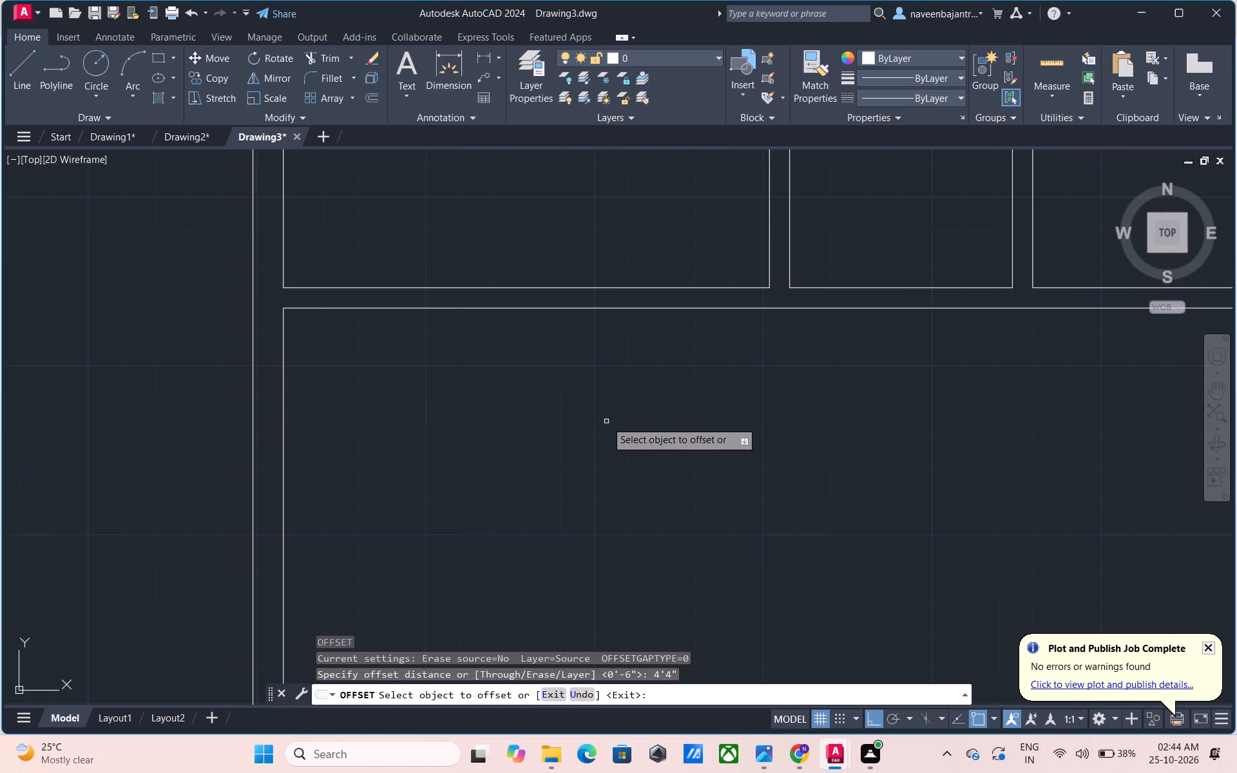
scroll(572, 417, down, 1)
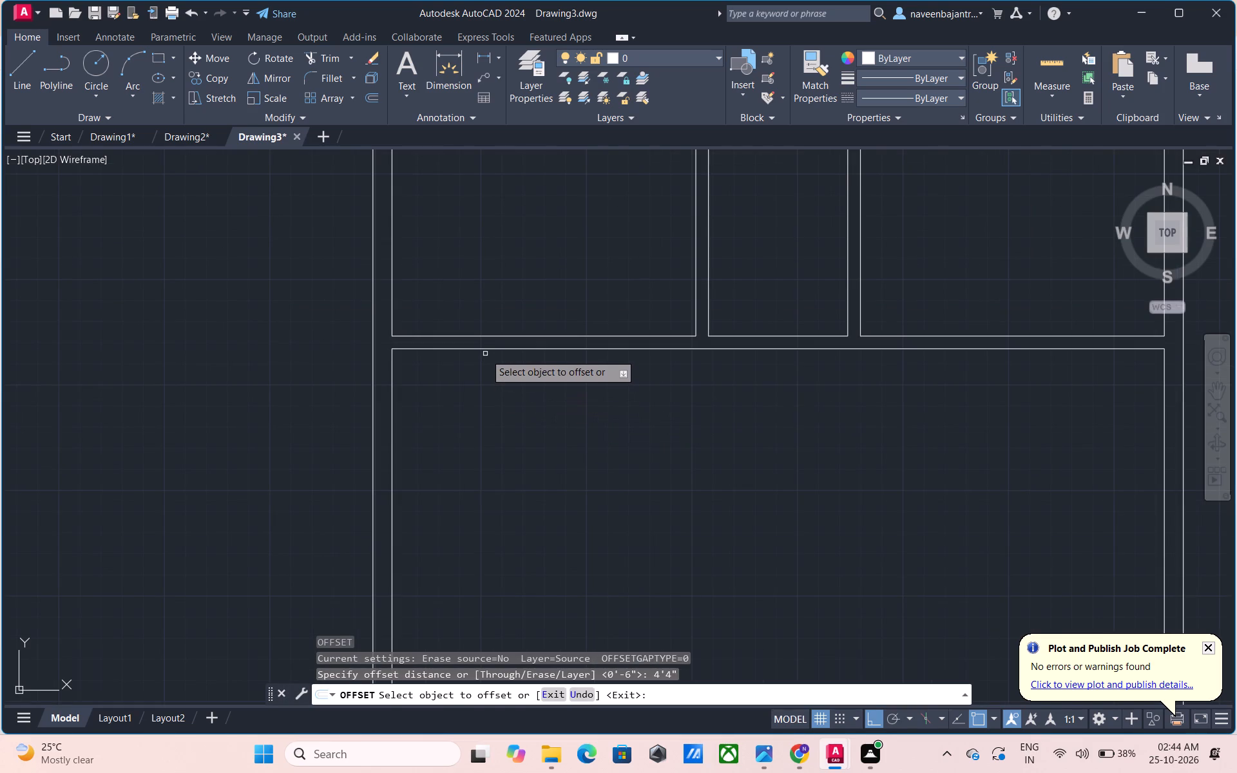
click(488, 349)
click(488, 376)
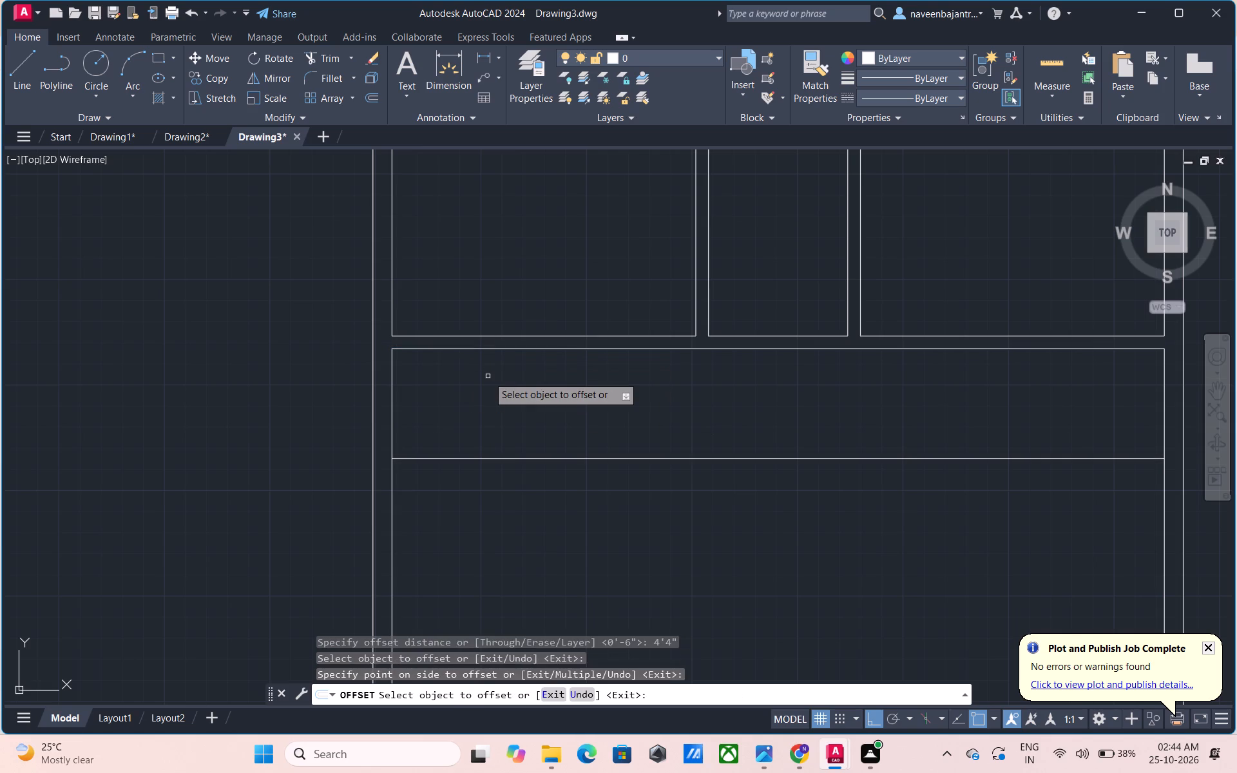
key(Escape)
Offset the new horizontal line 6" downward to give the second interior wall its thickness.
key(o)
key(space)
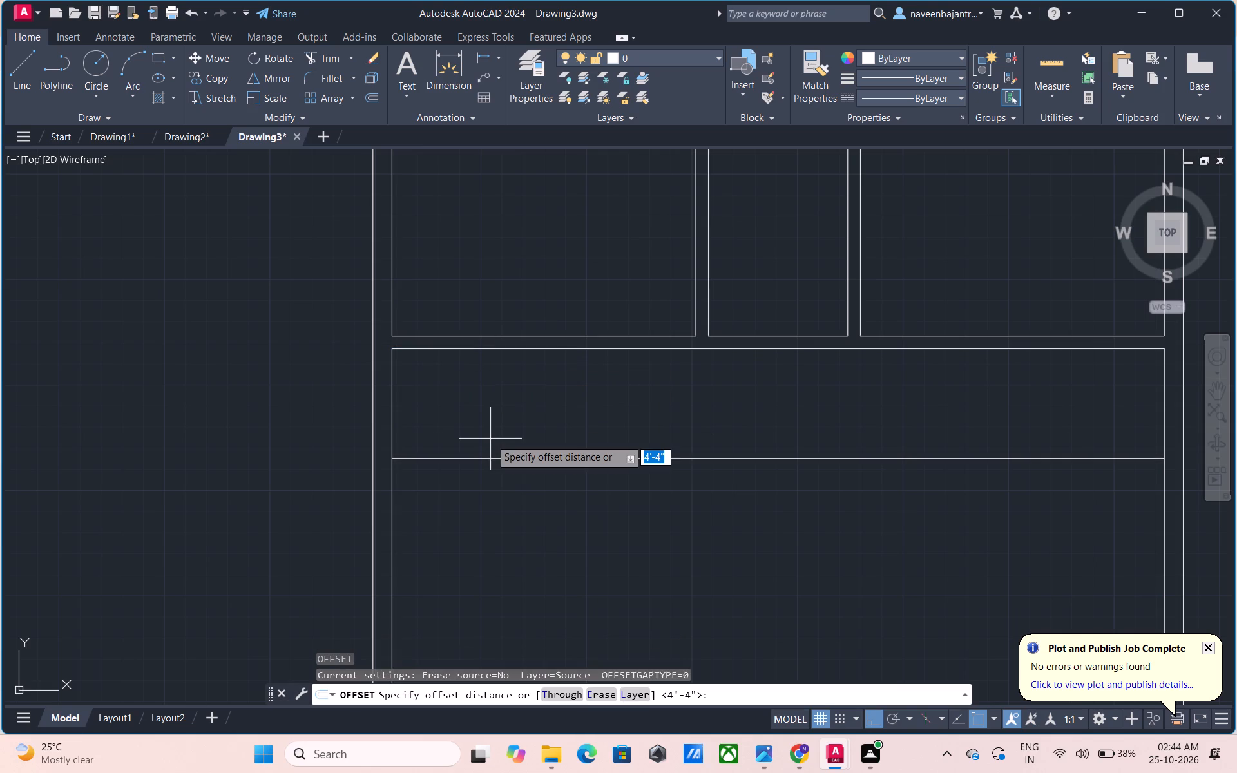
key(6)
key(shift+quotedbl)
key(Return)
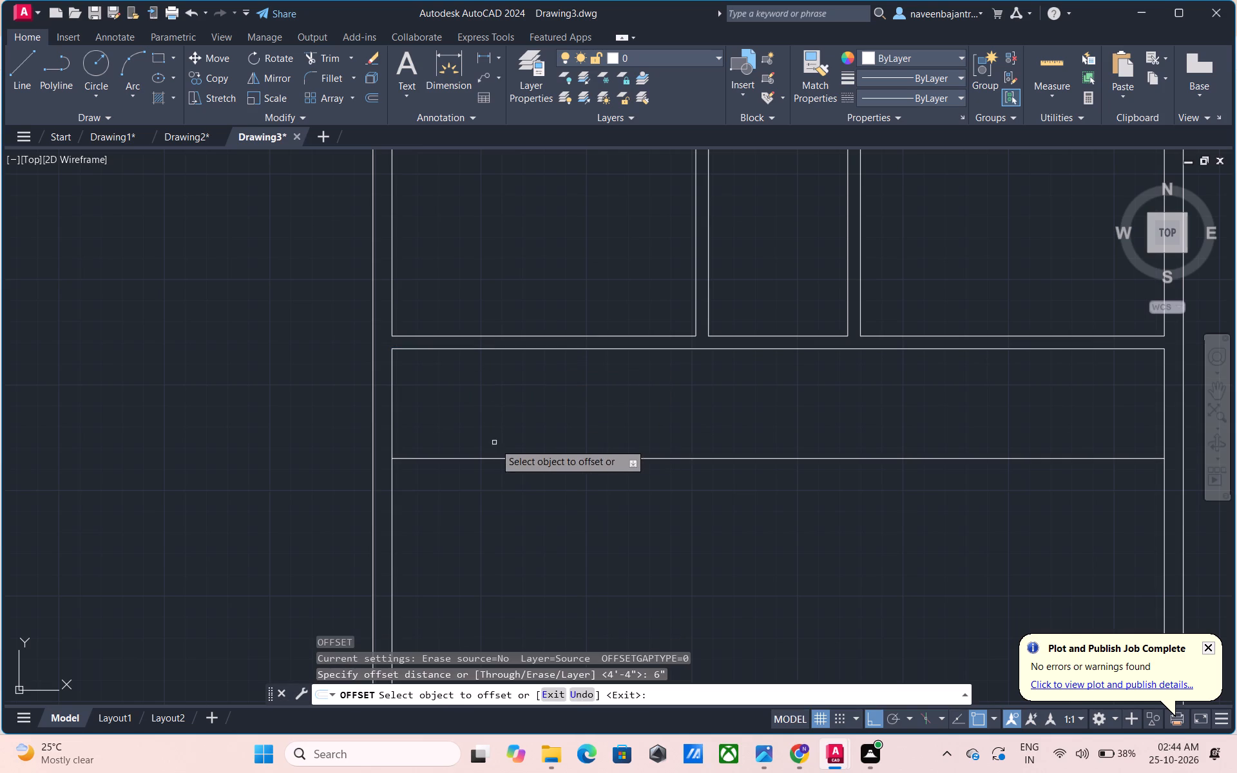
click(500, 456)
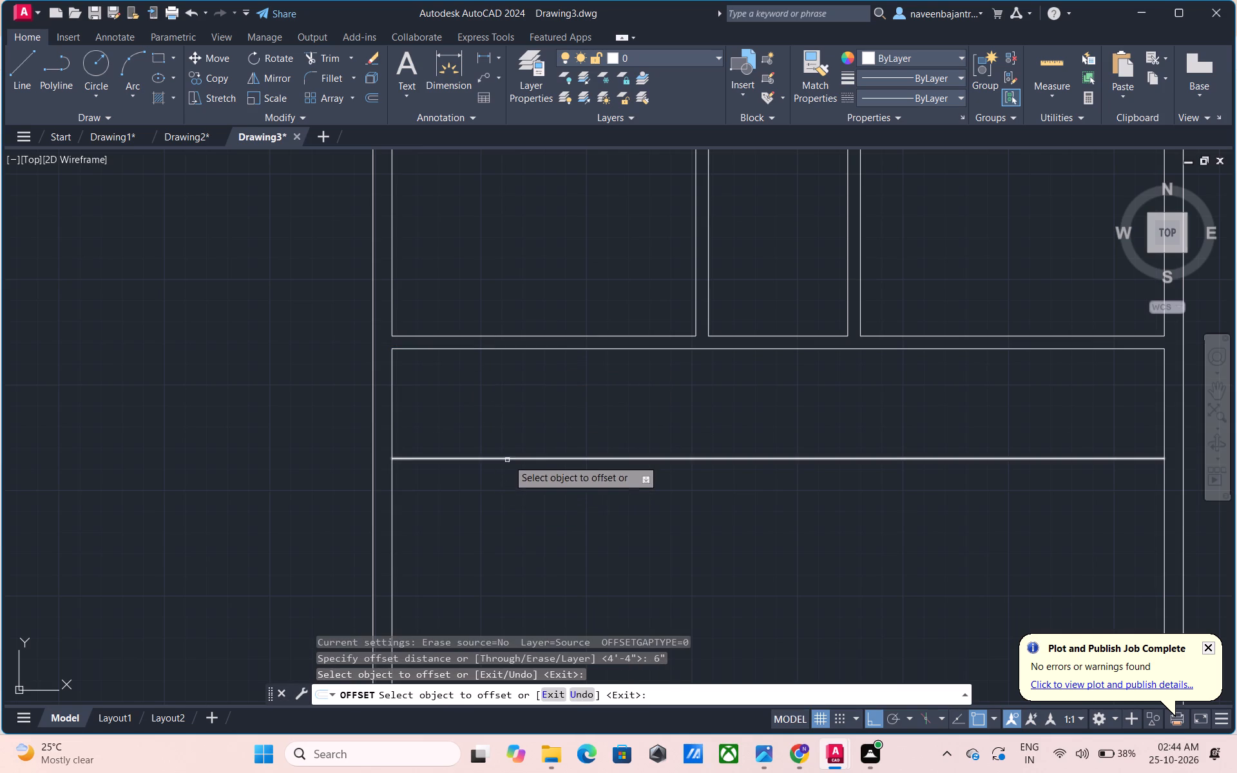
click(509, 457)
click(509, 486)
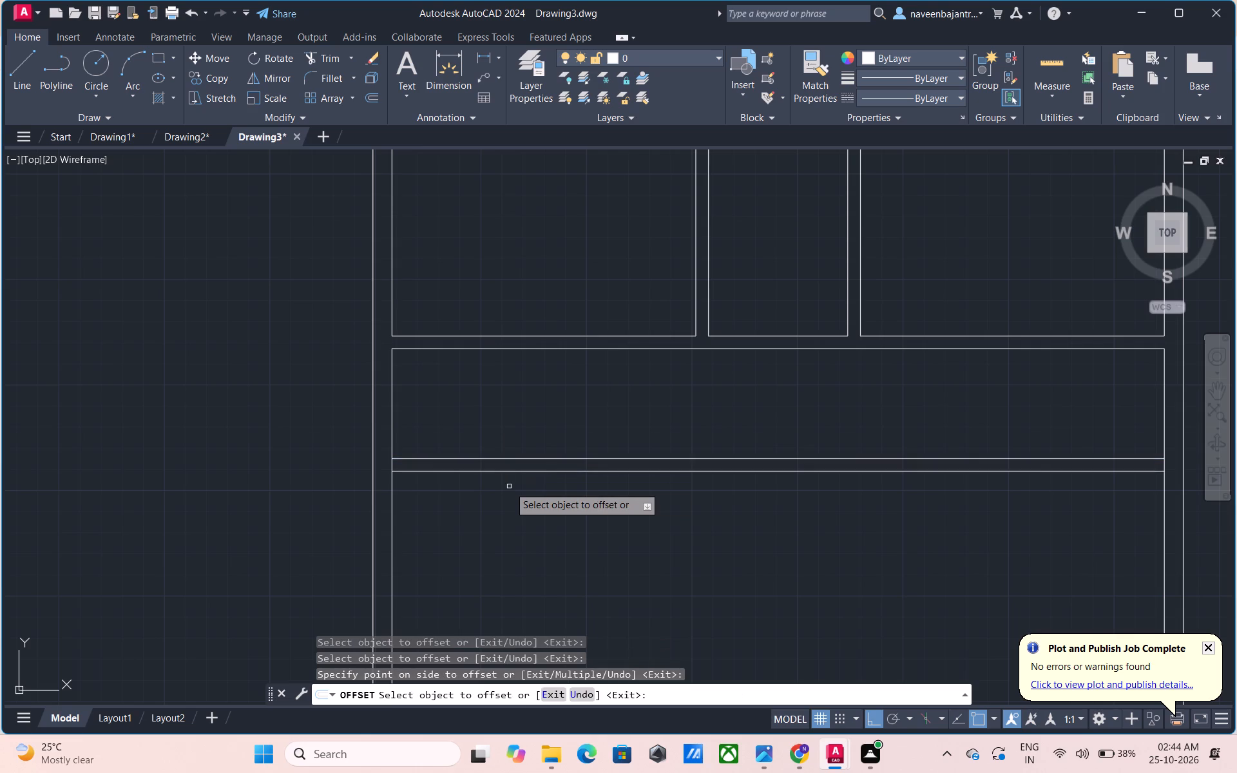
middle_drag(509, 486, 404, 432)
key(Escape)
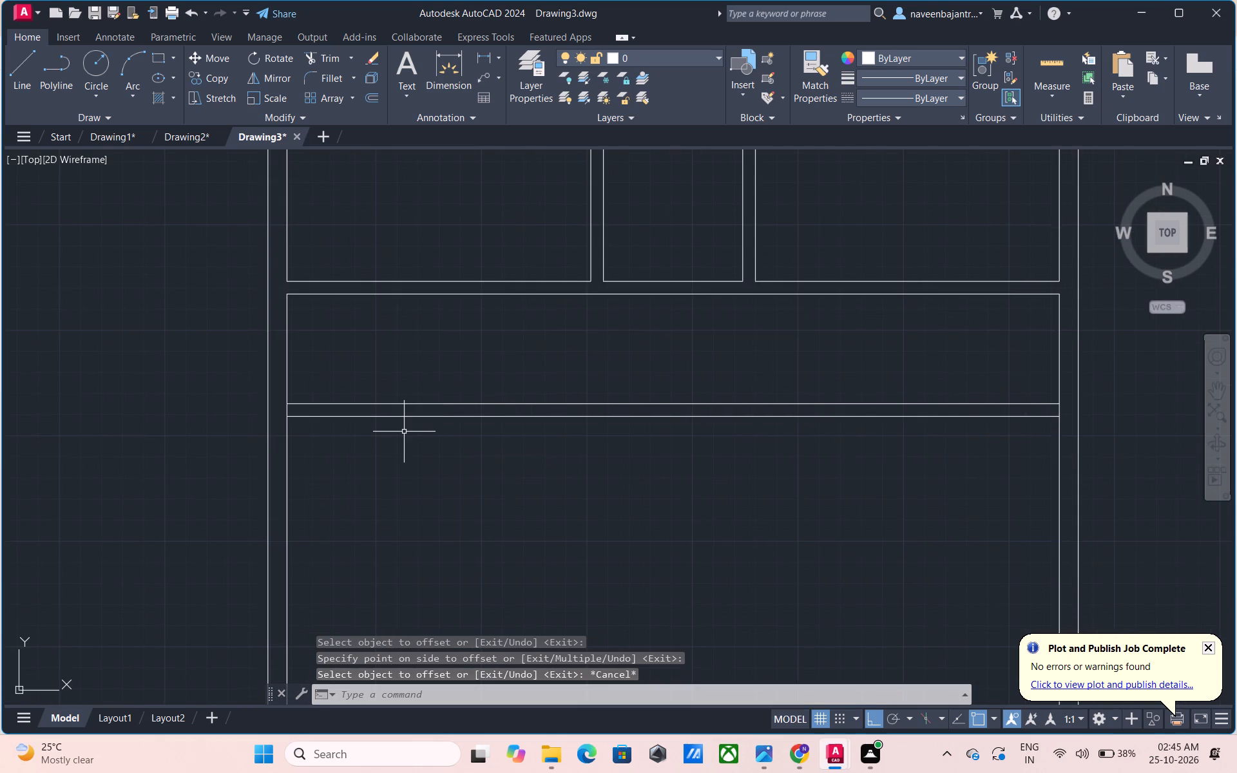
Trim the left outer wall's inner line between the two lines of the new lower horizontal wall.
text(TR)
key(space)
click(288, 408)
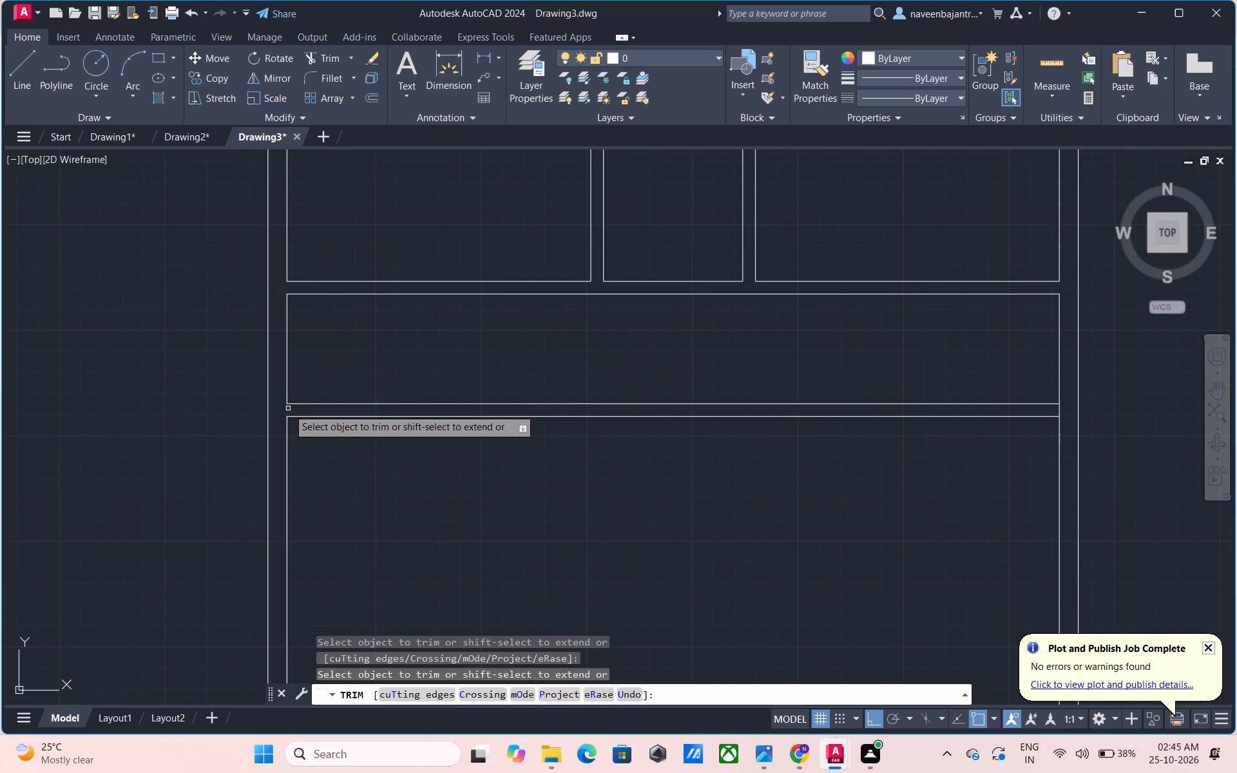
key(Escape)
key(Escape)
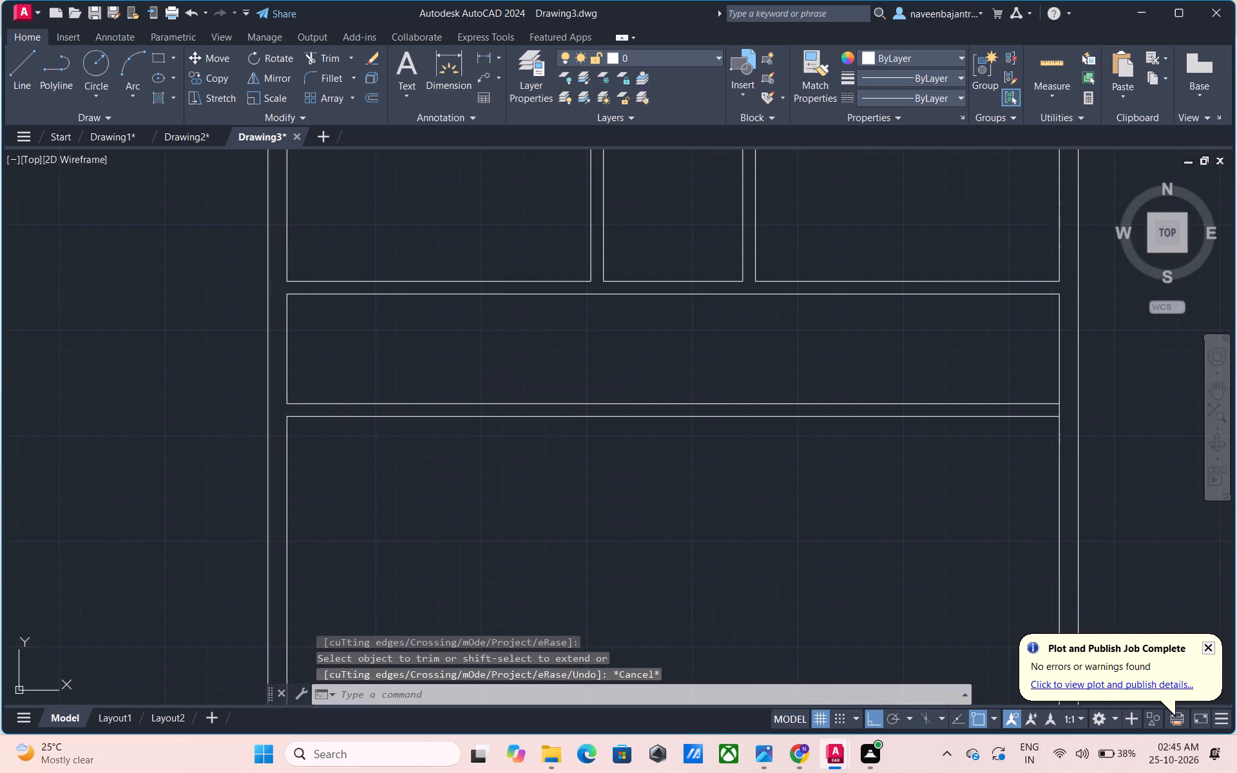
Offset the left outer wall's inner line 8'5" to the right between the two horizontal interior walls.
text(O 8)
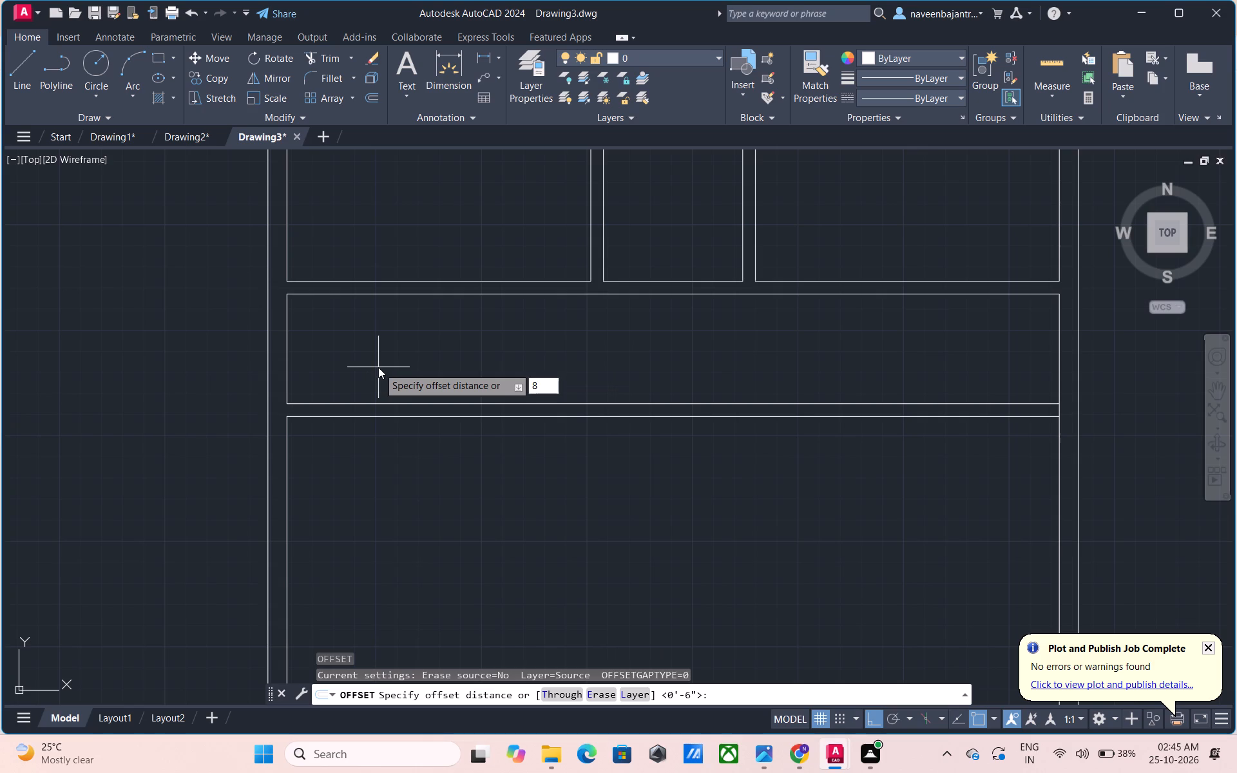
text('5")
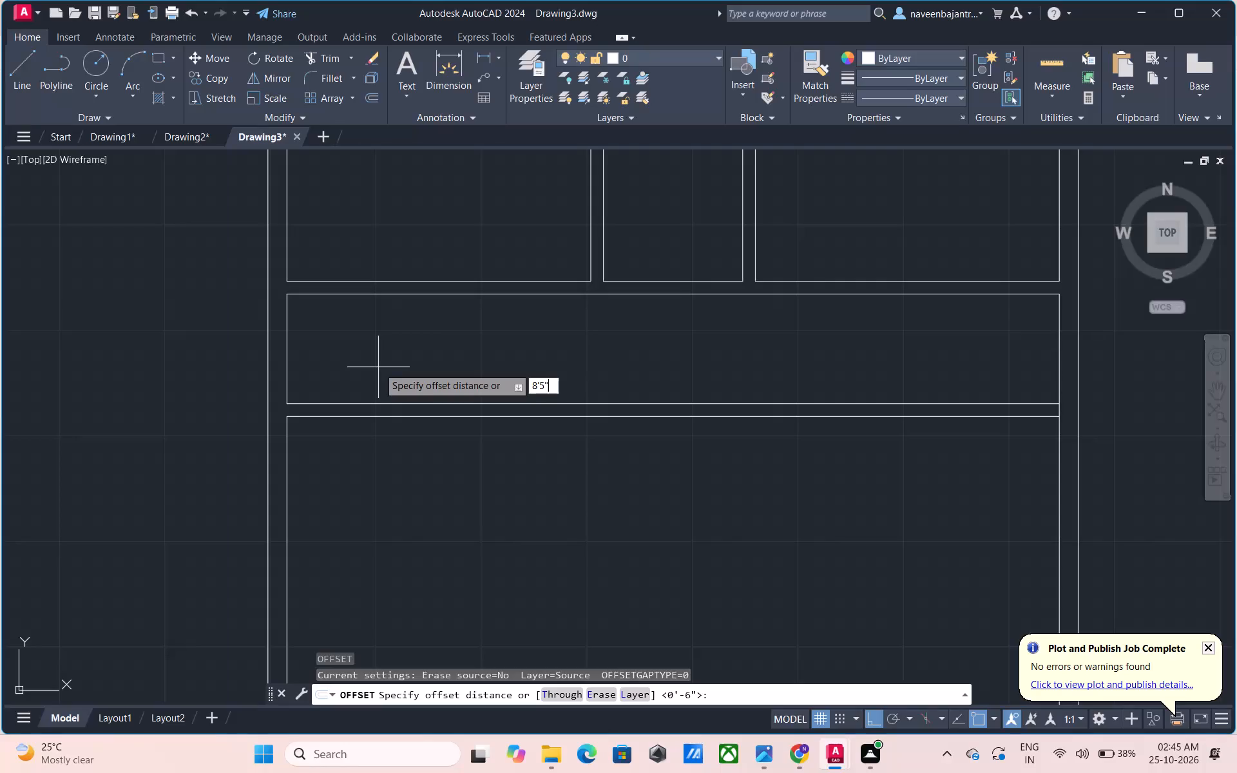
key(Return)
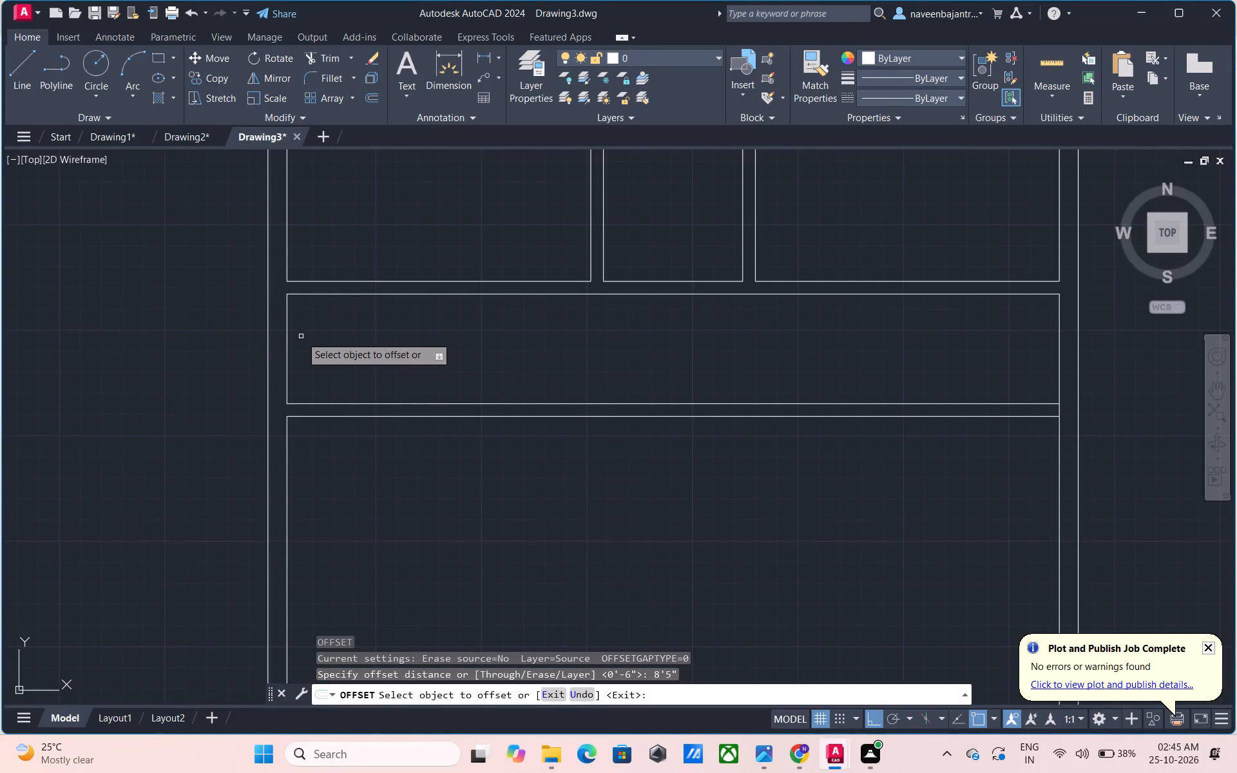
click(287, 349)
click(342, 352)
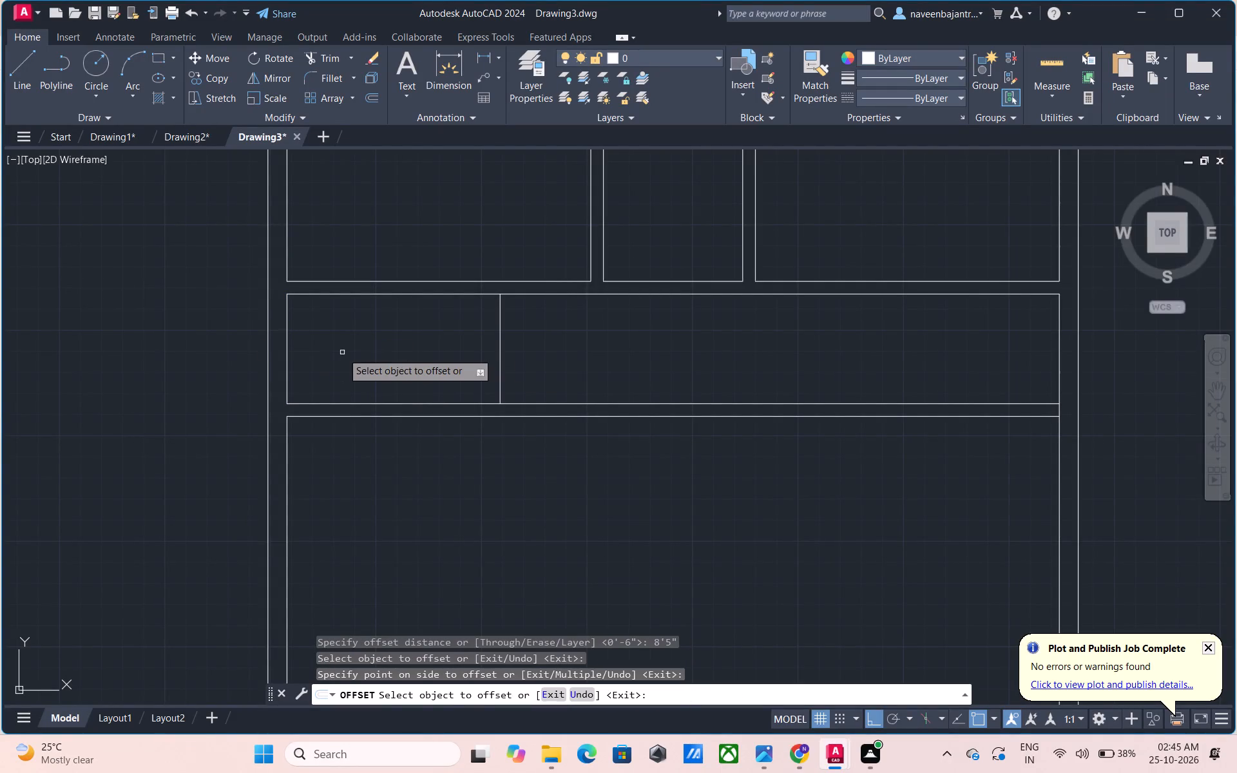
key(Escape)
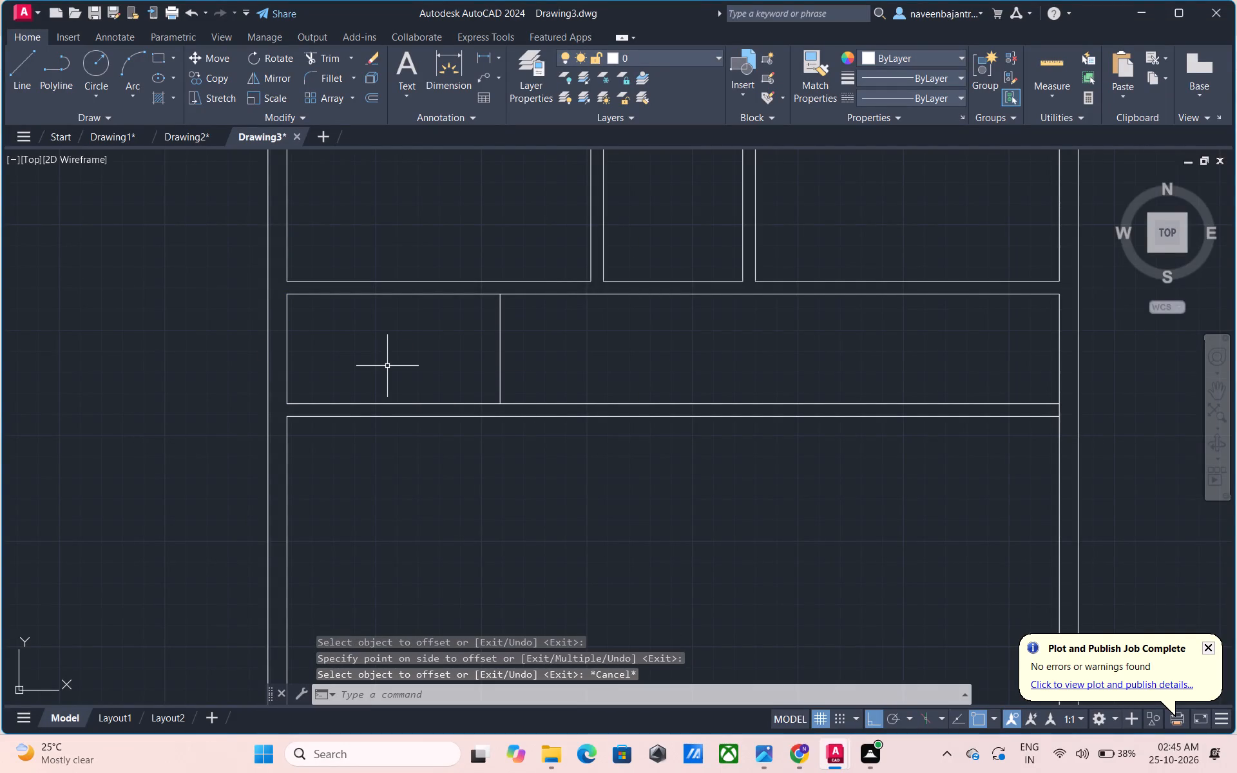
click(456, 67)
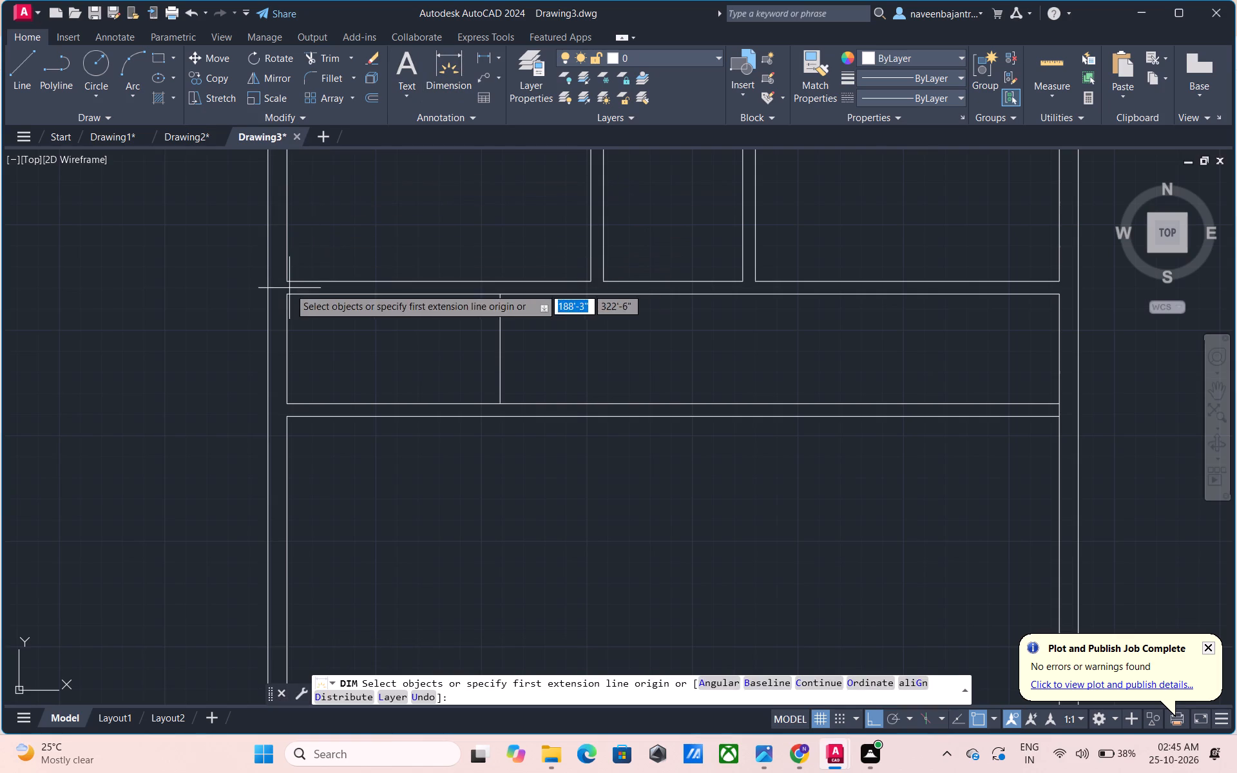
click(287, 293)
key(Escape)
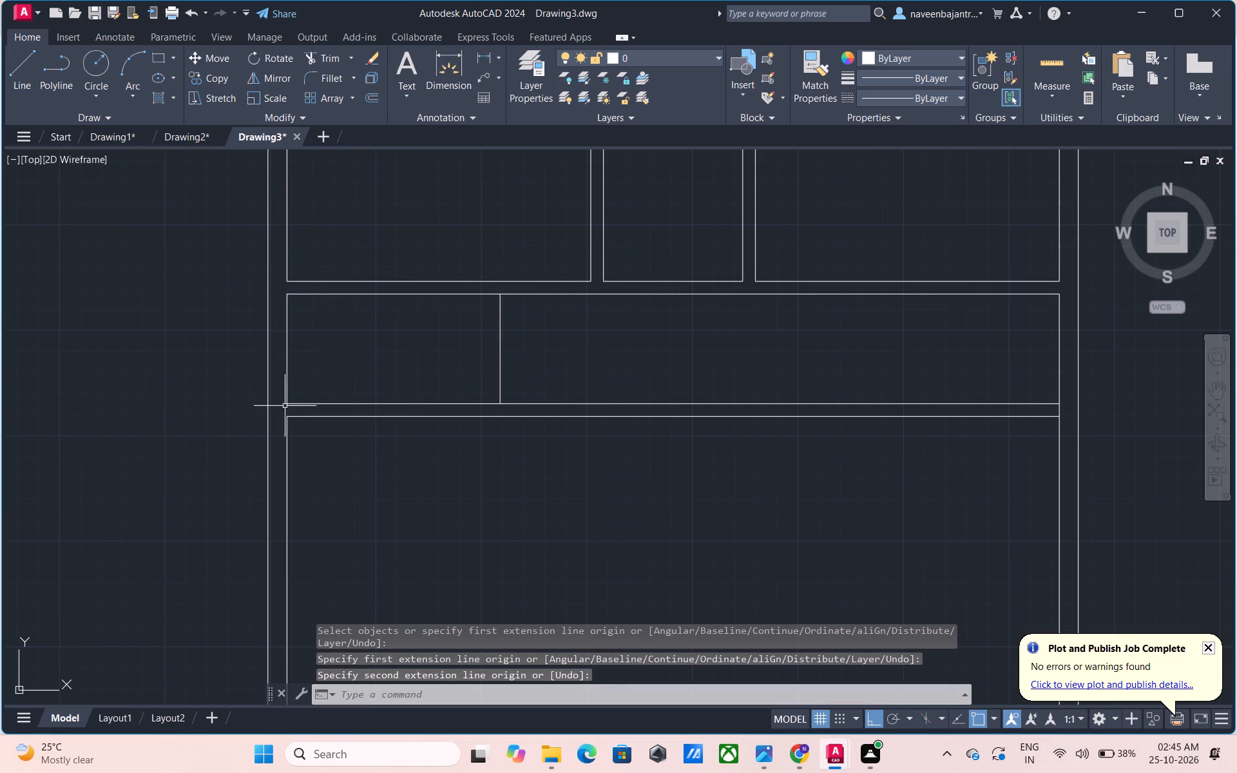
Offset the new vertical partition line 6" to the right to form the small room's side wall.
text(O 6)
key(shift+quotedbl)
key(Return)
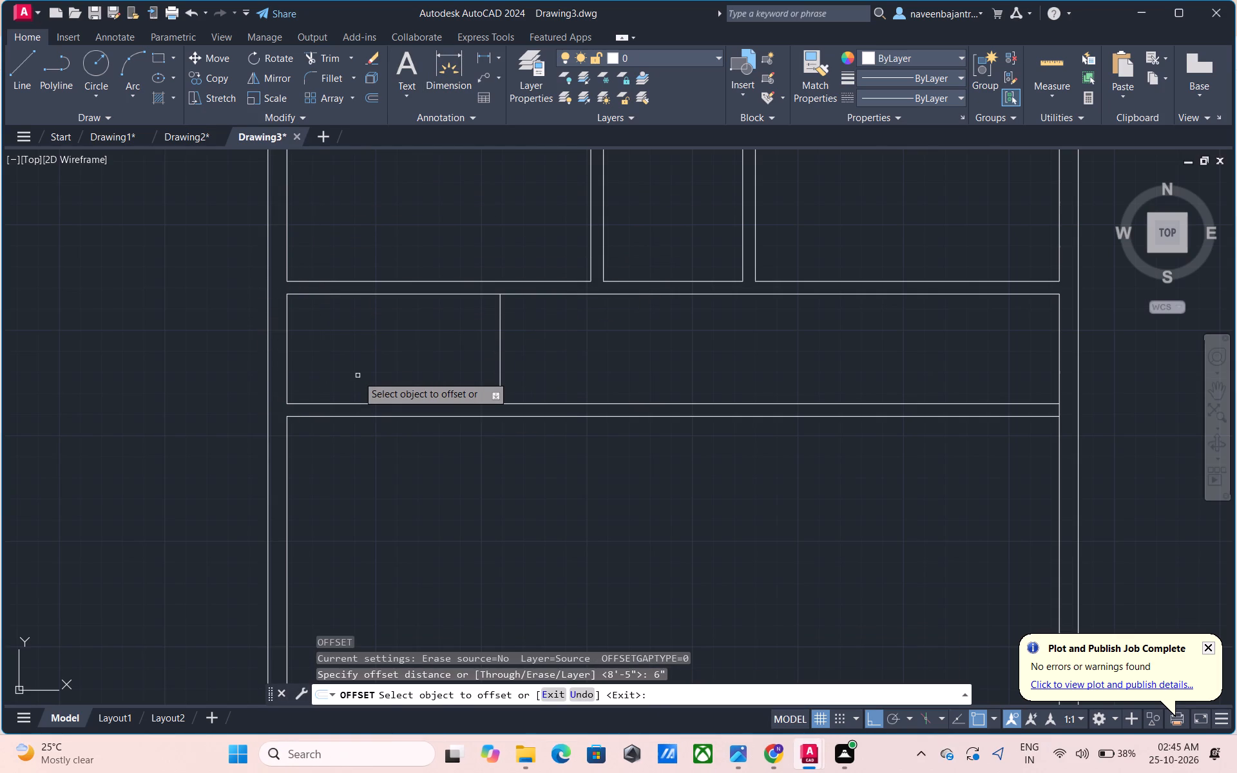
click(499, 332)
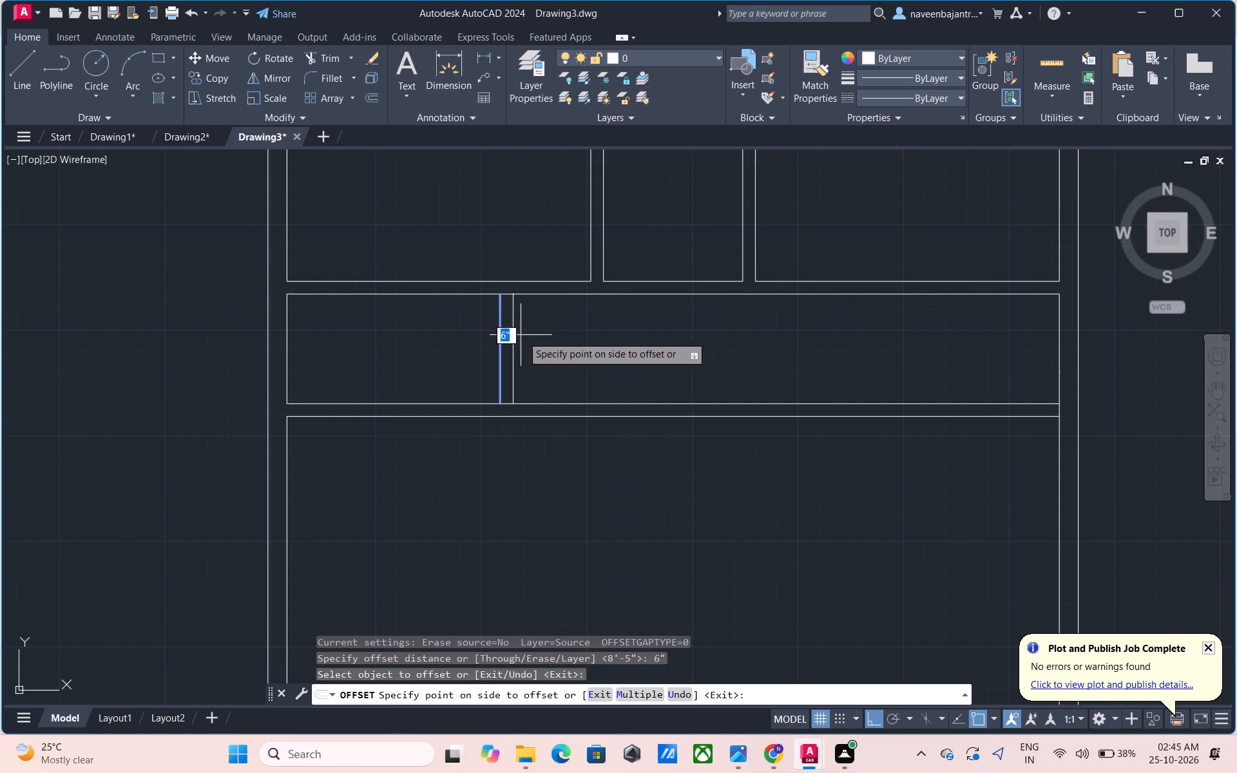
click(526, 336)
key(Escape)
Draw a vertical line from the lower end of the partition's right face down past the lower wall's bottom line.
text(L)
key(space)
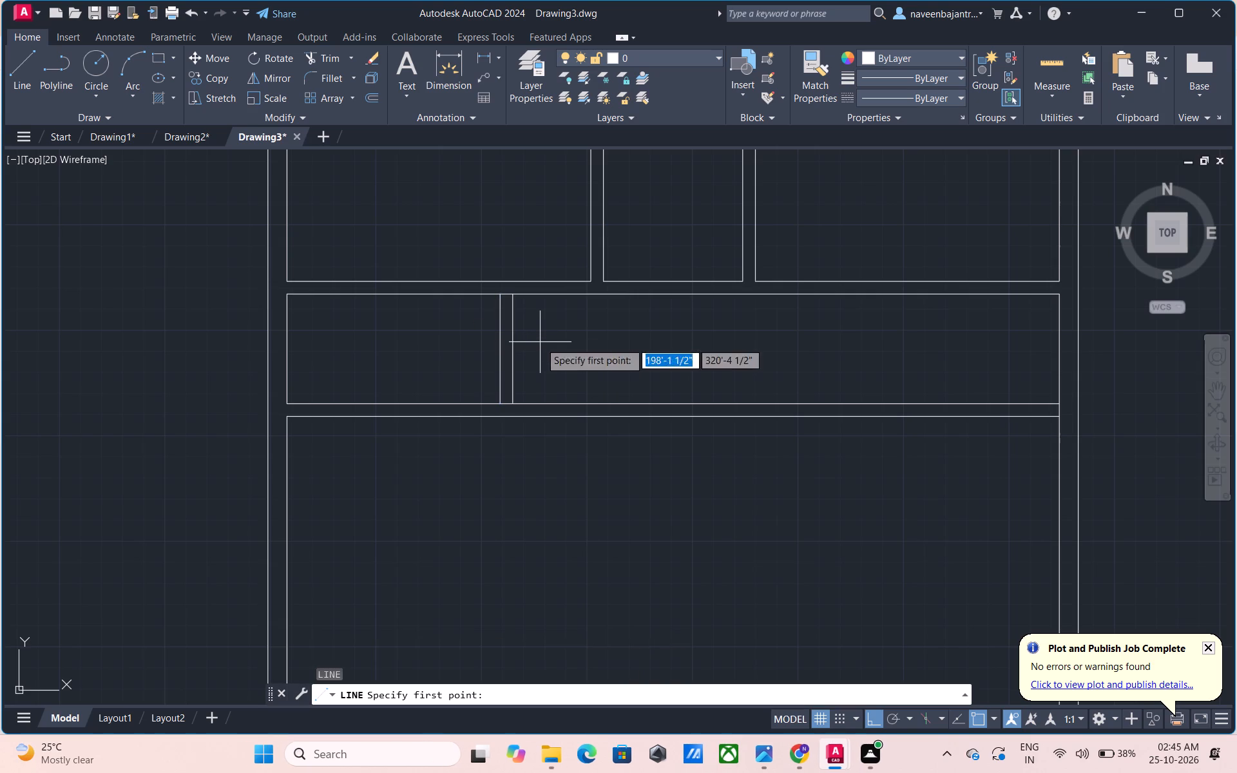
click(513, 407)
click(513, 430)
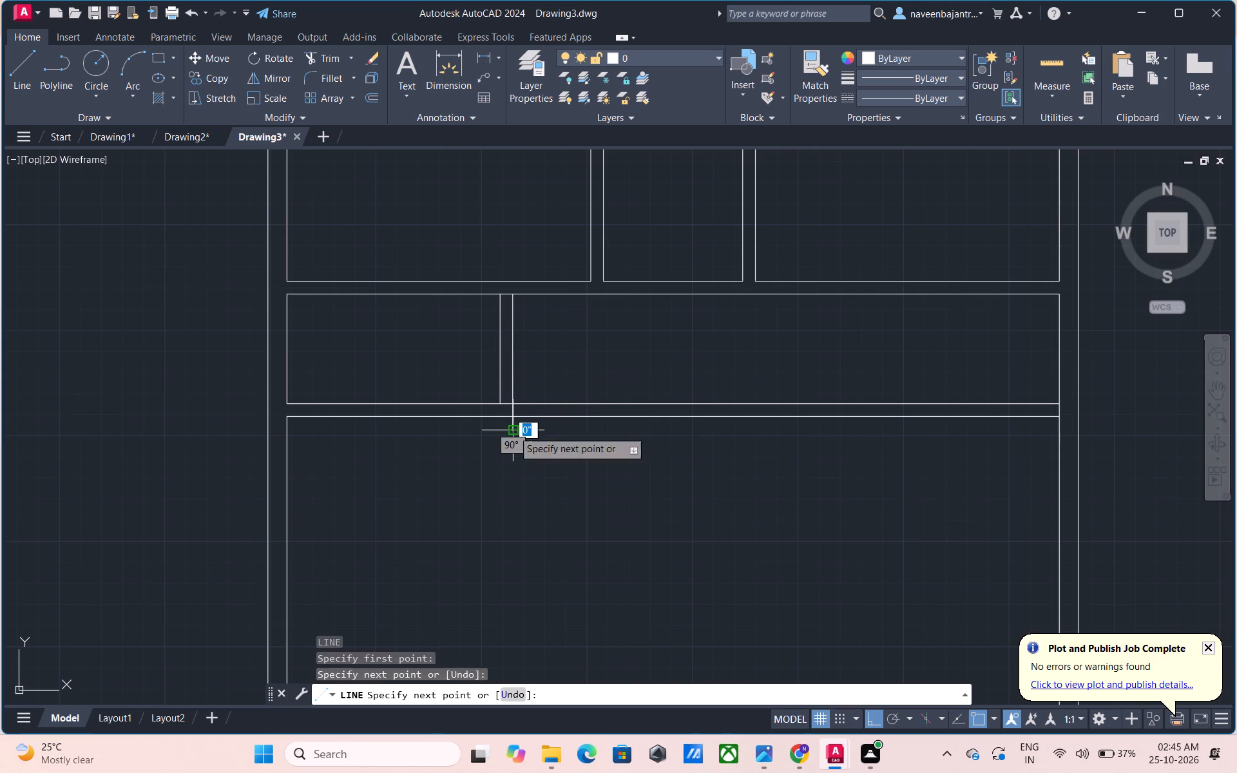
key(Escape)
Trim the vertical line's overshoot below the lower wall and remove both lower wall lines right of the partition.
text(TR)
key(space)
click(513, 430)
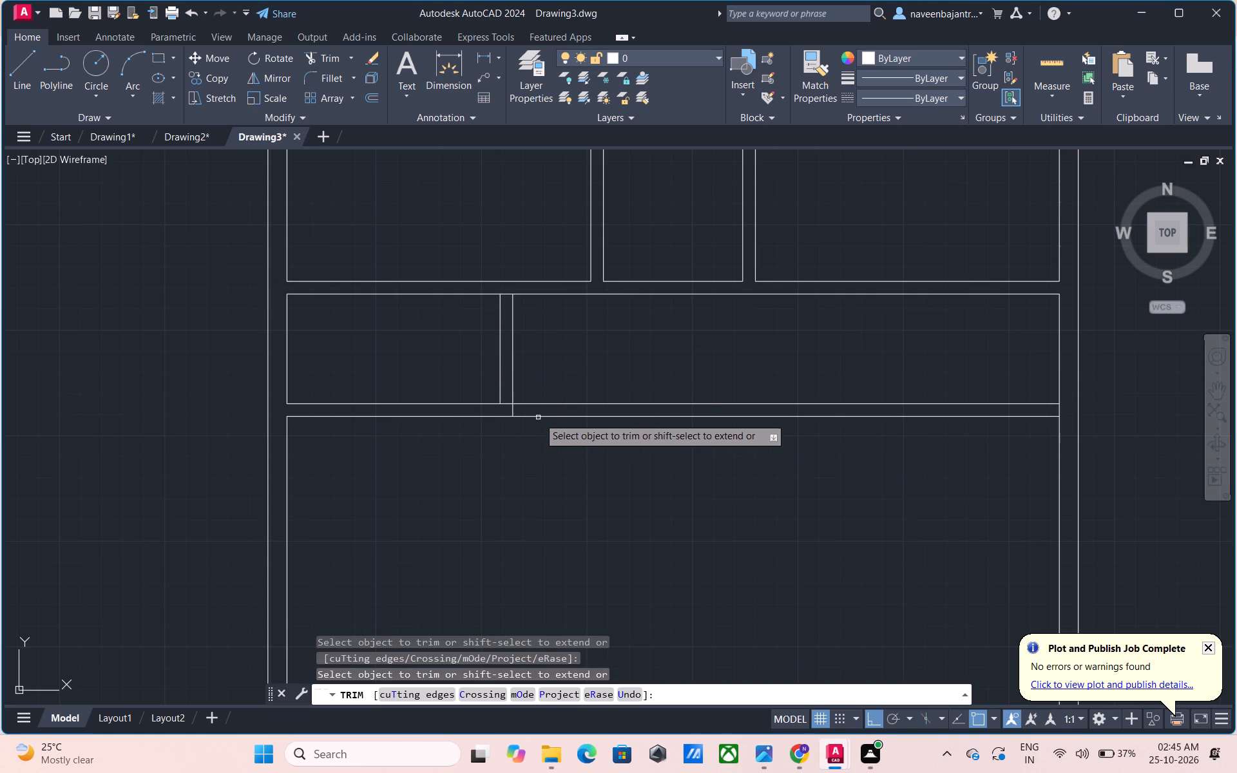
click(545, 414)
click(546, 418)
click(548, 406)
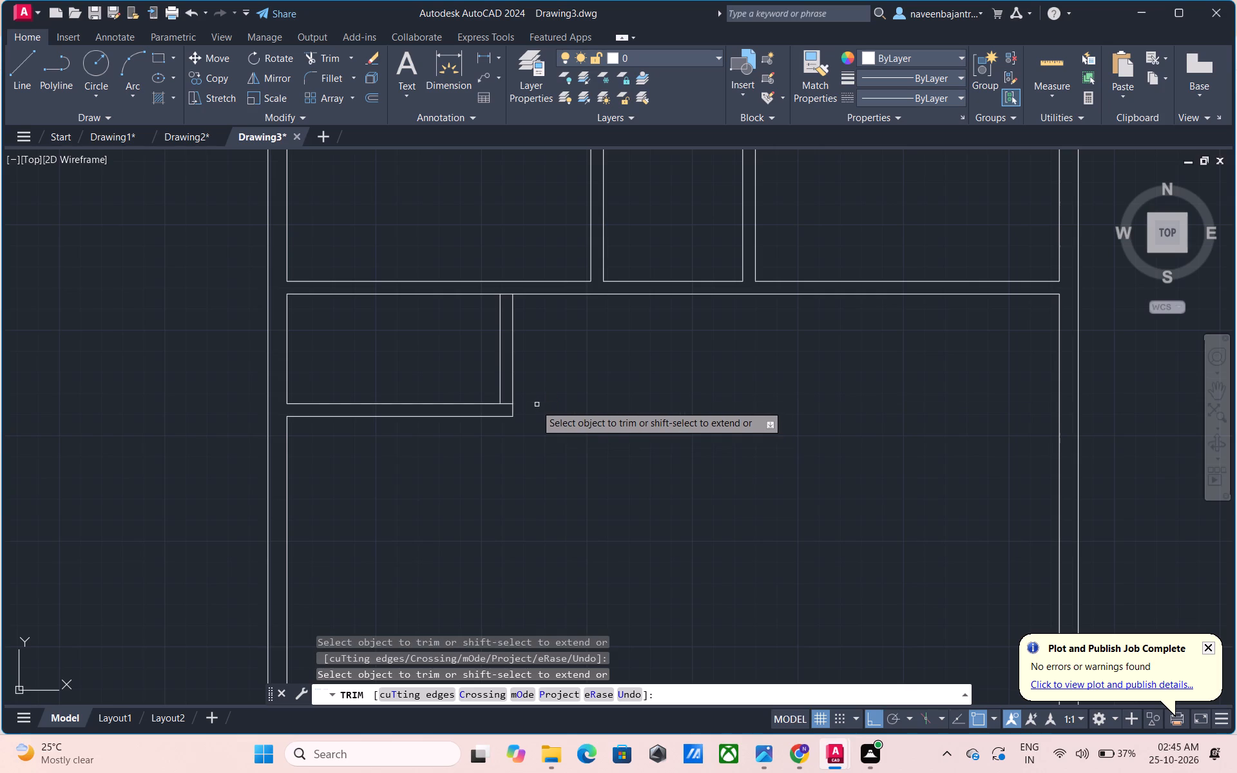
Trim the short lines between the partition's two faces at its bottom corner and at its top wall junction.
click(506, 405)
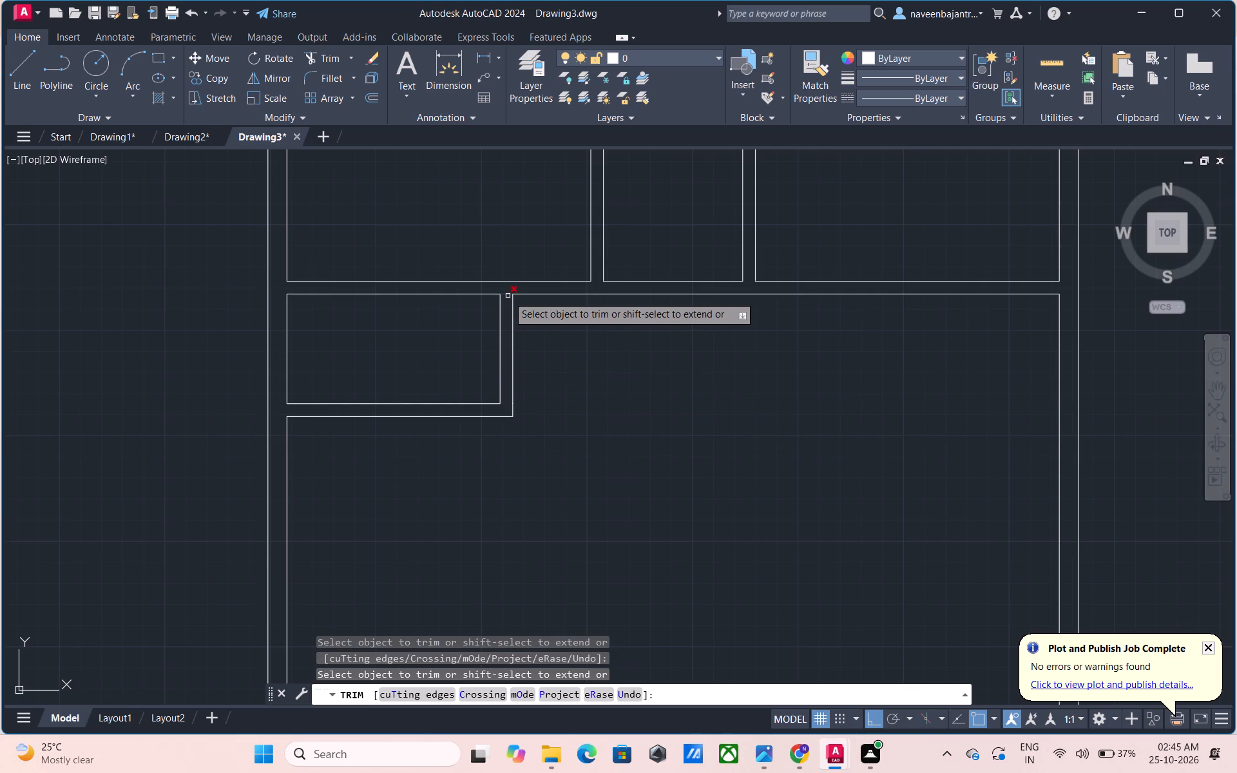
click(508, 296)
key(Escape)
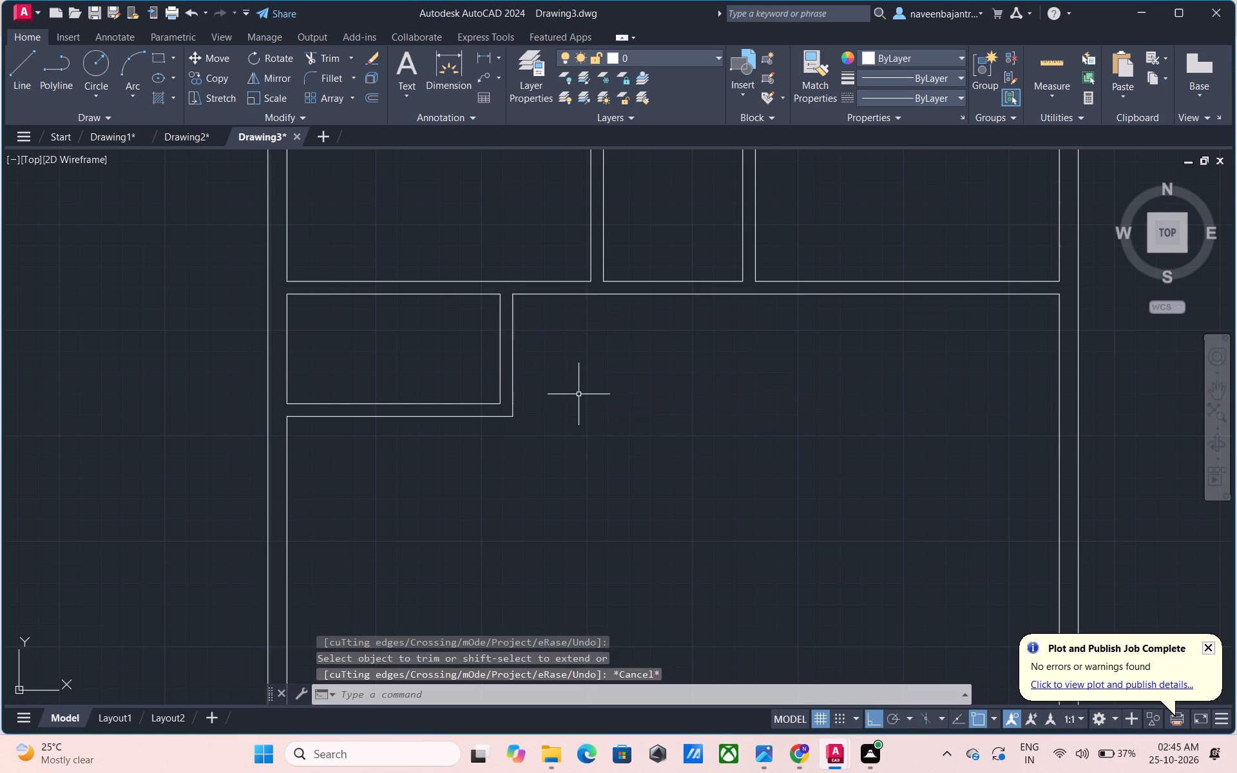
Offset the bottom line of the small room's lower wall 6' downward to set the depth of a second room.
scroll(589, 437, down, 1)
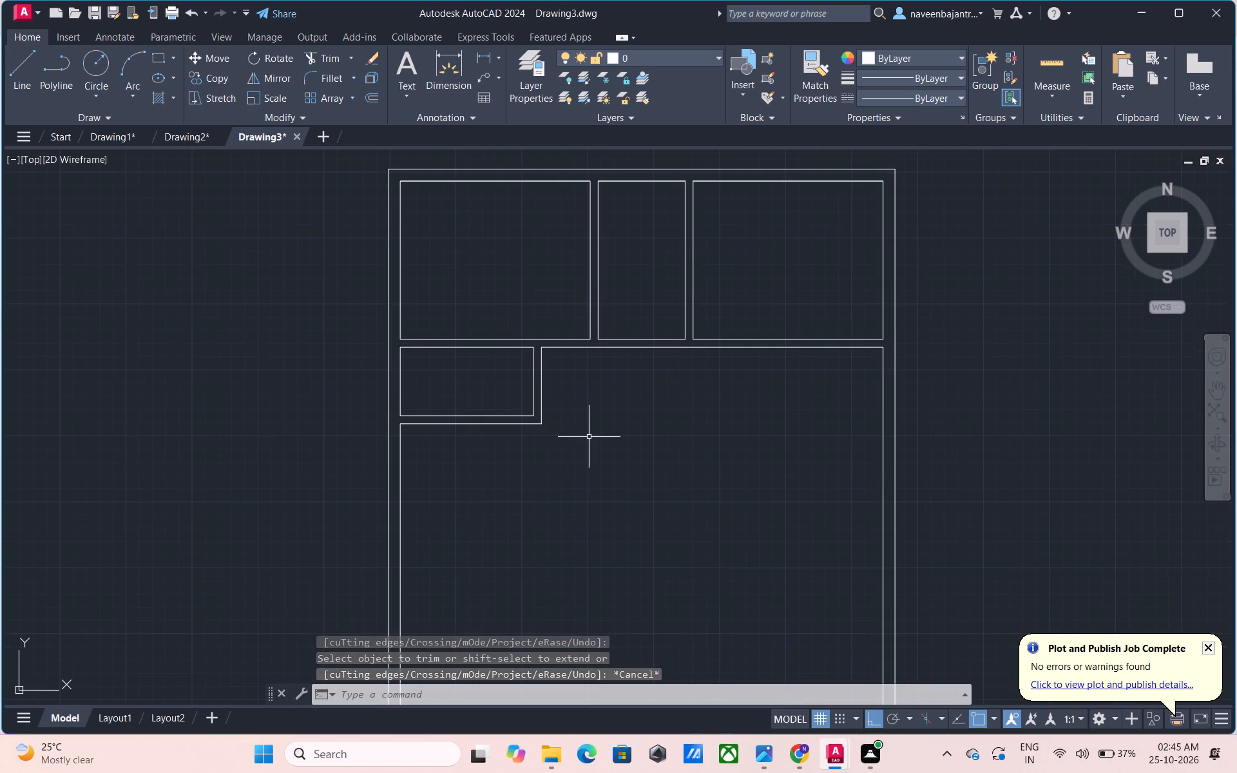
middle_drag(589, 437, 555, 369)
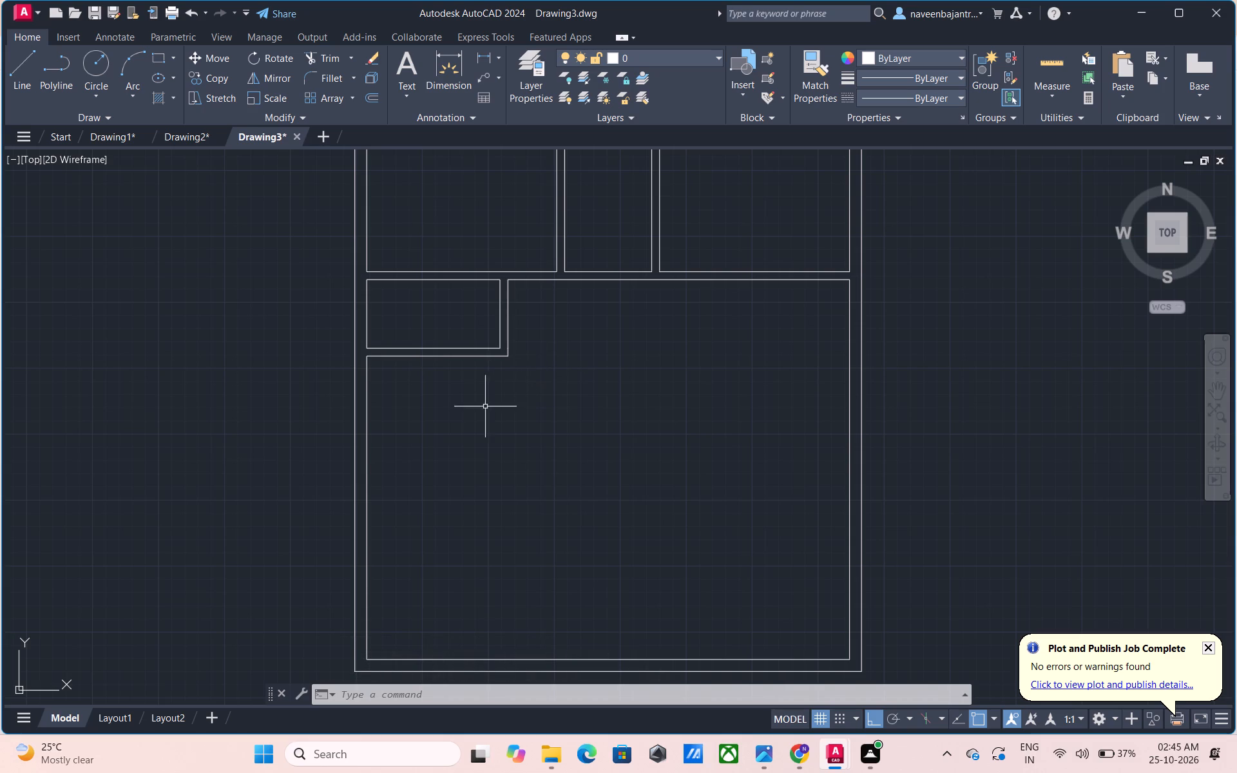
key(Escape)
key(Escape)
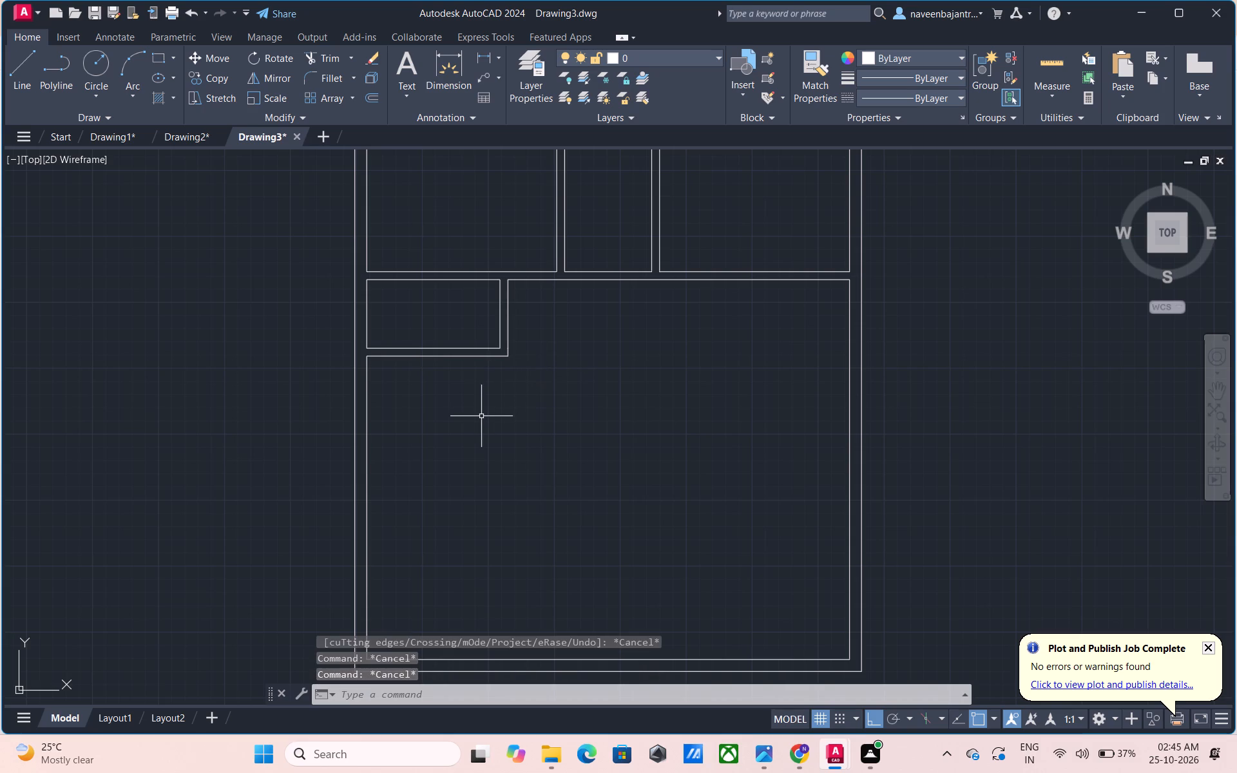
key(Escape)
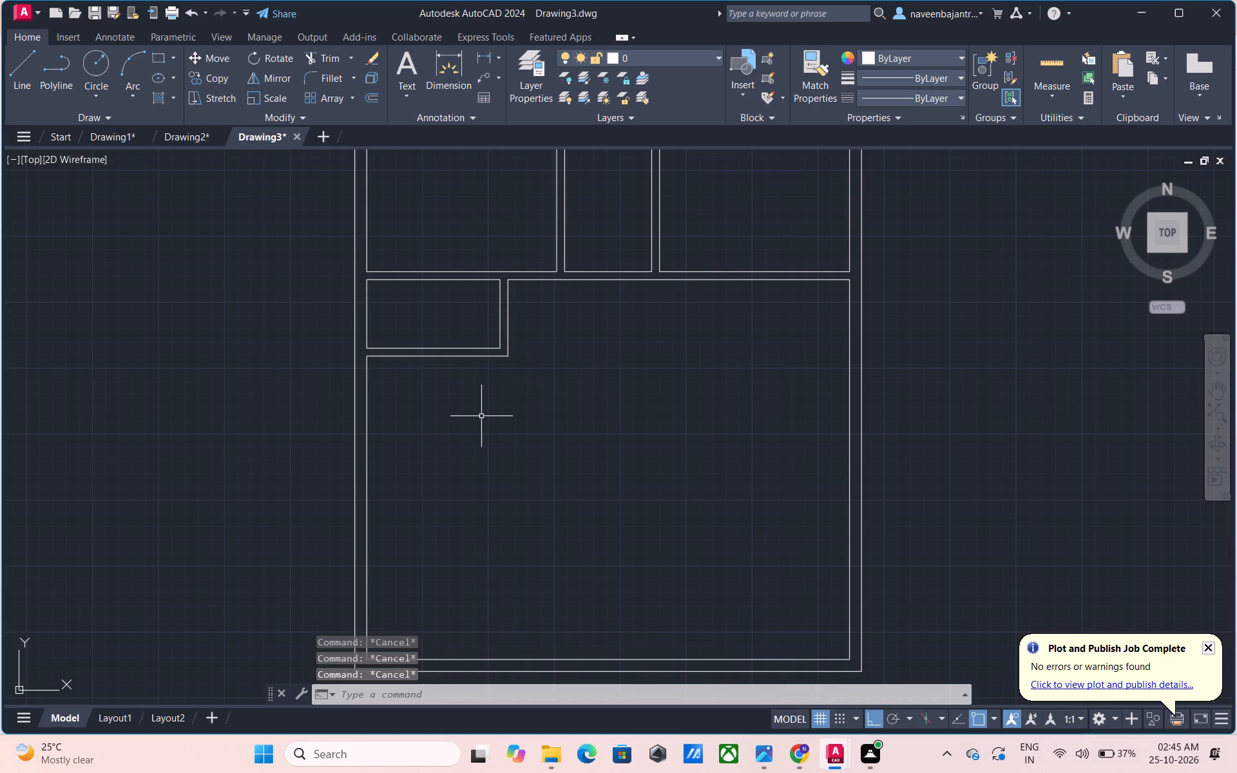
text(O 6)
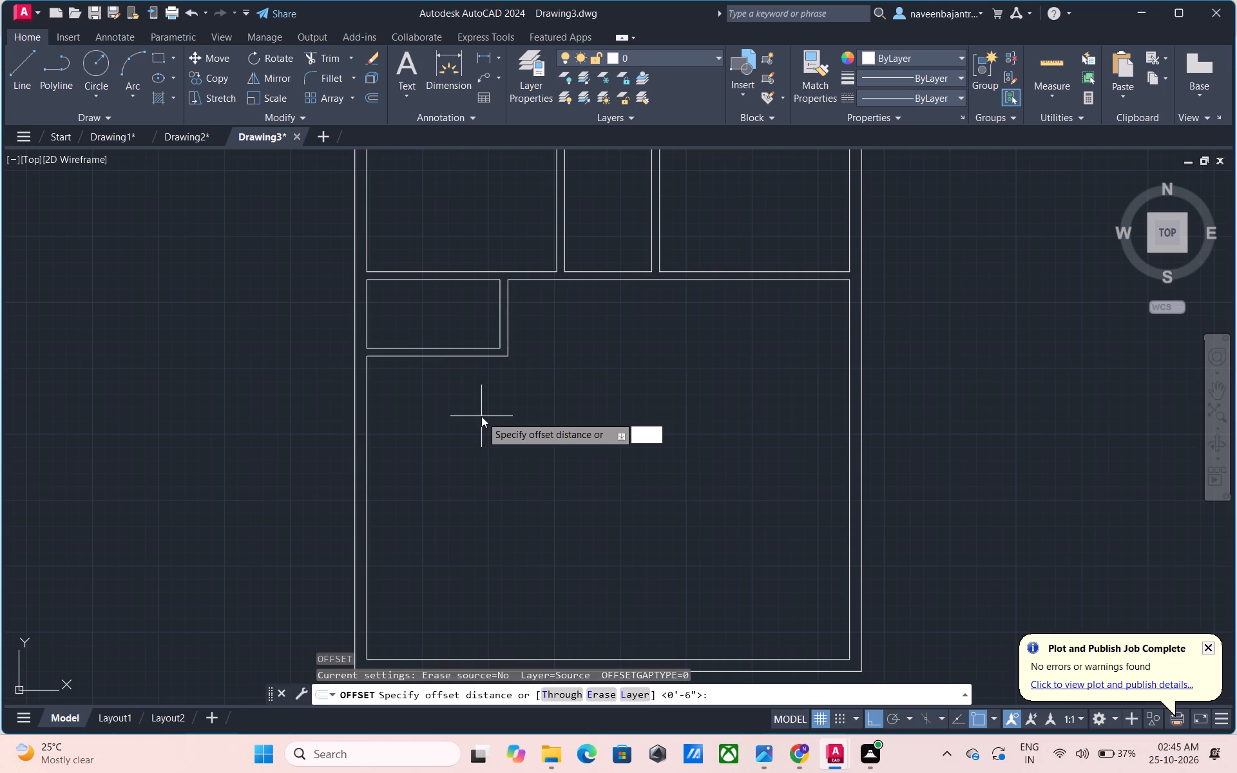
key(apostrophe)
key(Return)
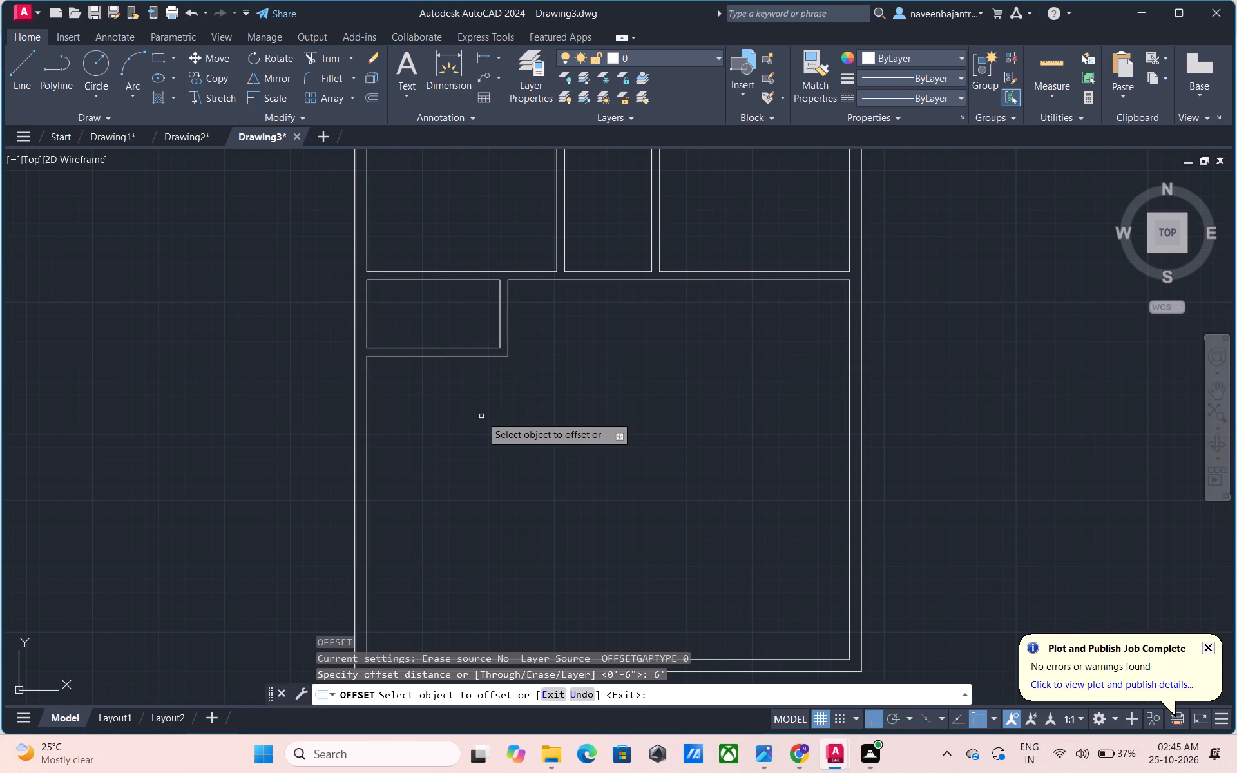
click(457, 357)
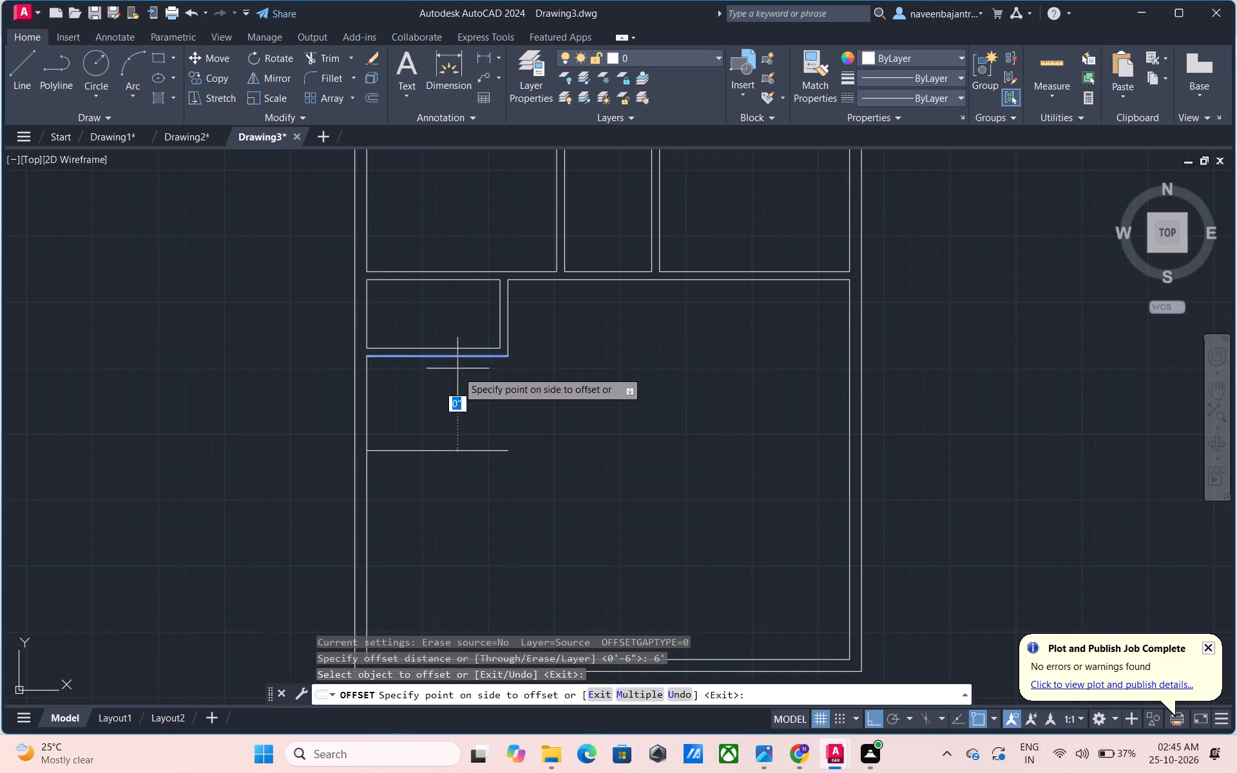
click(457, 397)
key(Escape)
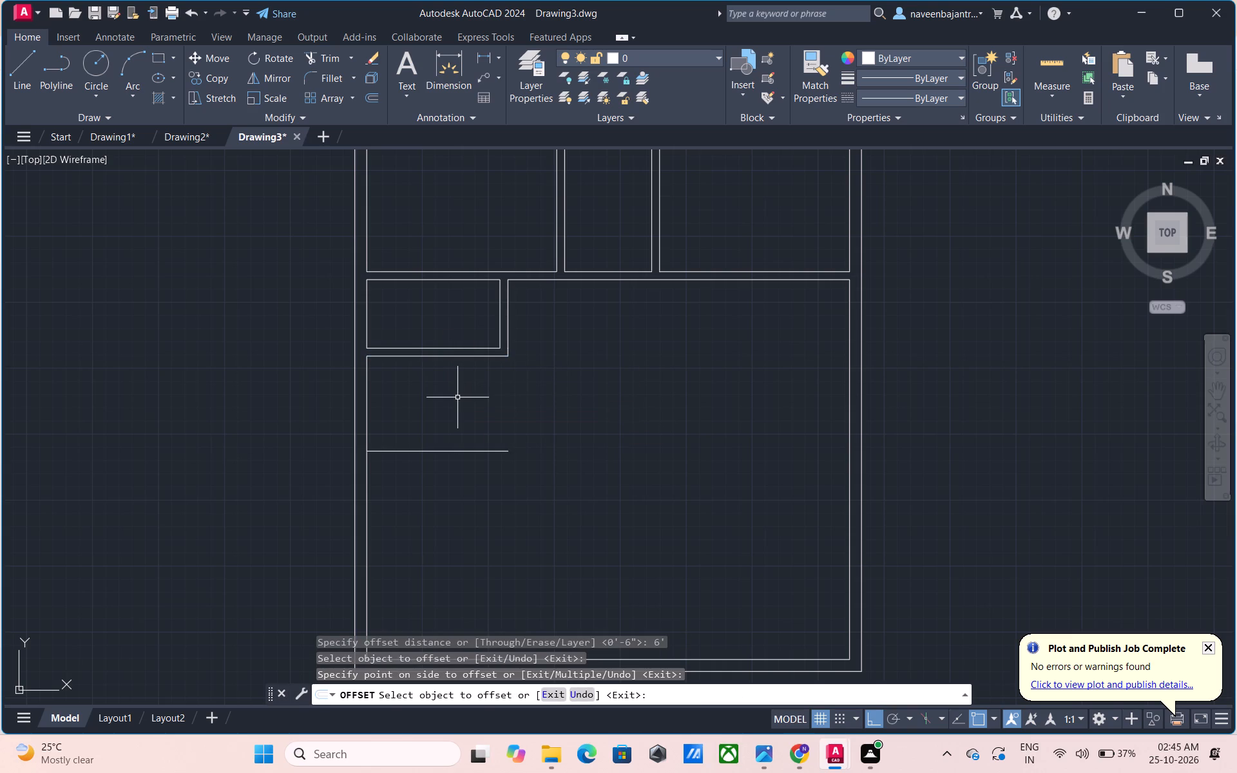
Offset the new horizontal line 6" downward to form the second room's lower wall.
text(O 6)
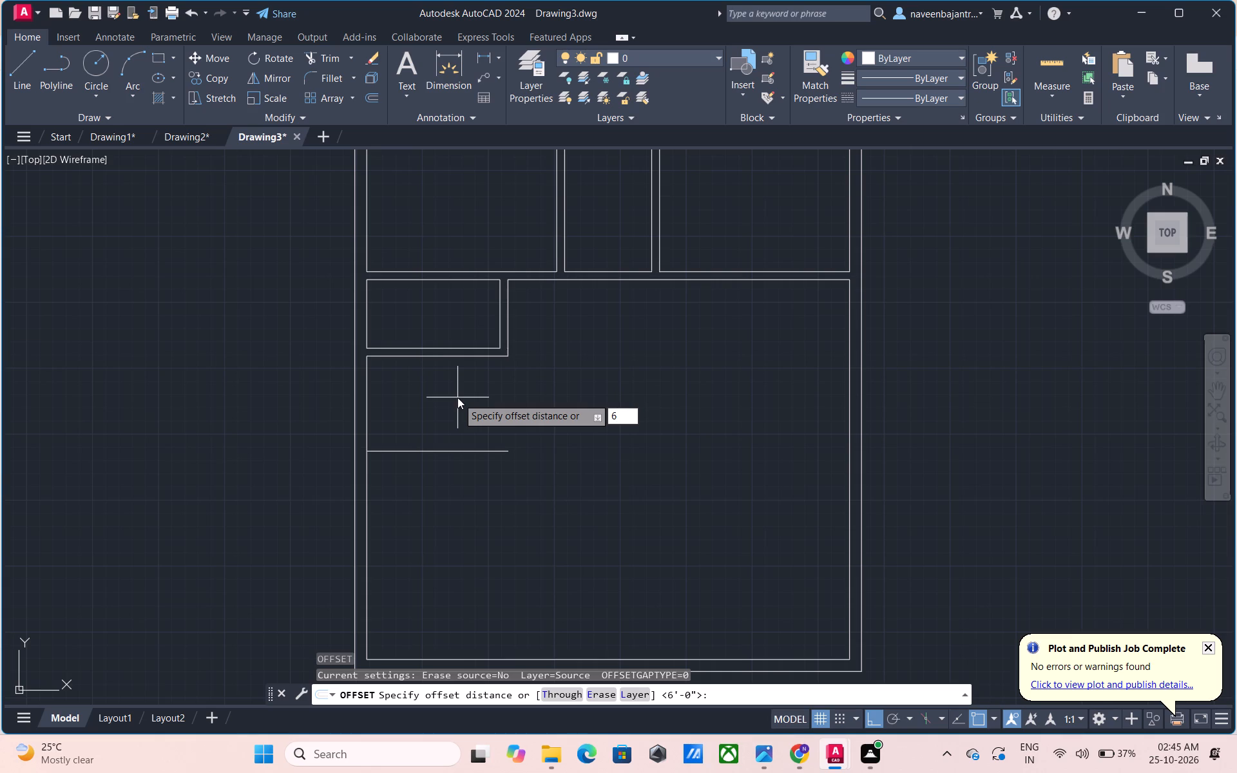
key(shift+quotedbl)
key(Return)
click(452, 452)
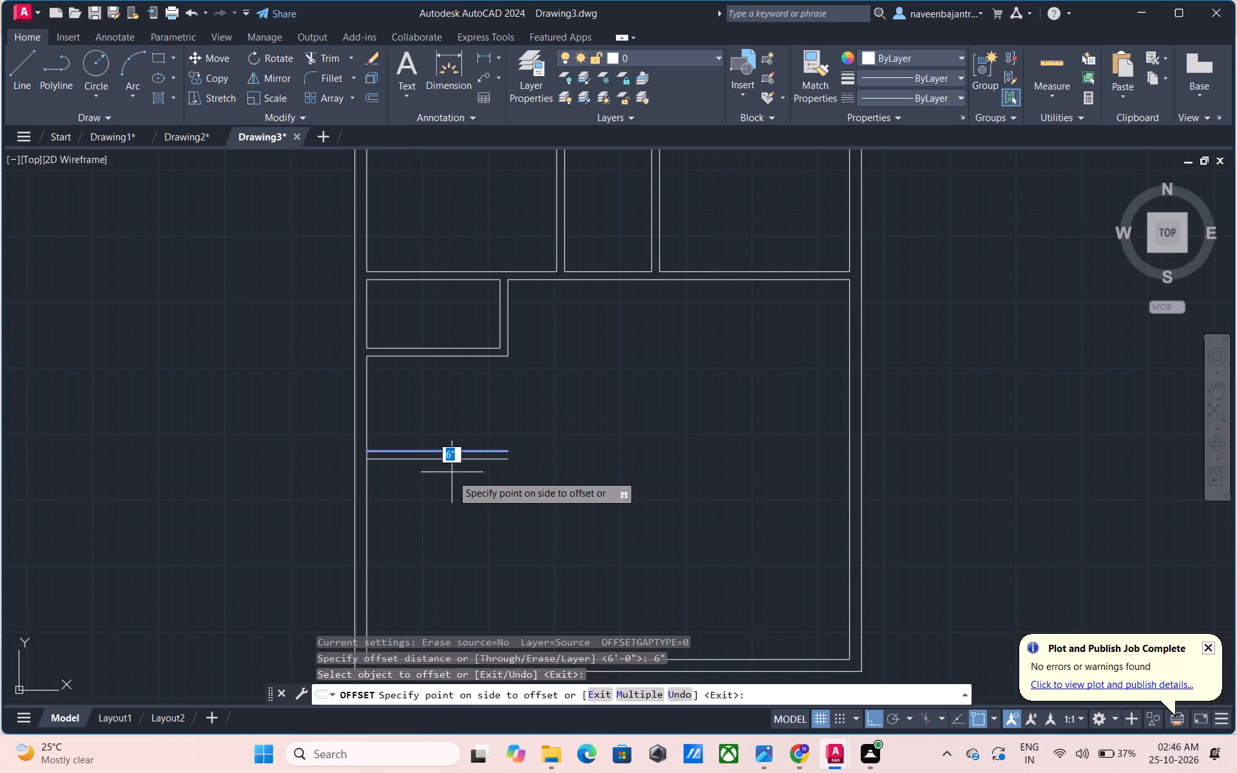
click(452, 481)
key(Escape)
Draw two vertical lines continuing the small room's side wall faces down to the second room's lower wall.
scroll(452, 481, up, 1)
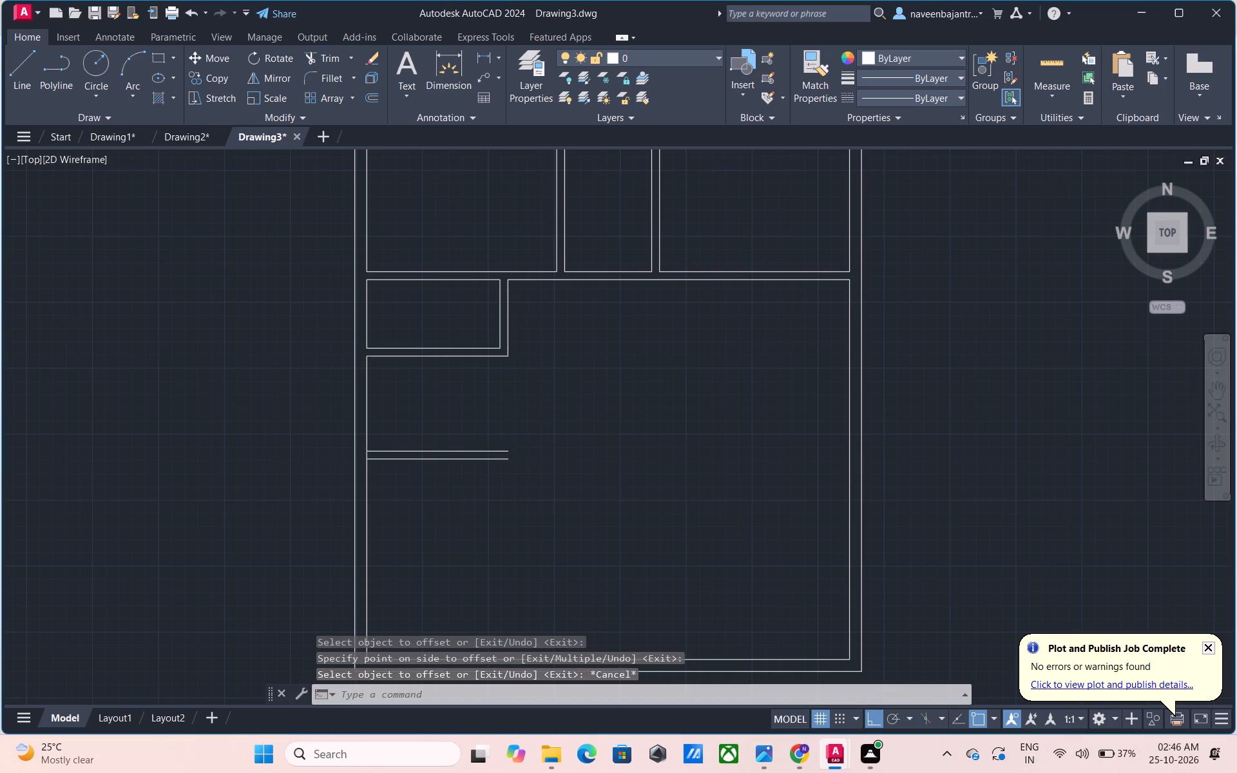
text(L)
key(space)
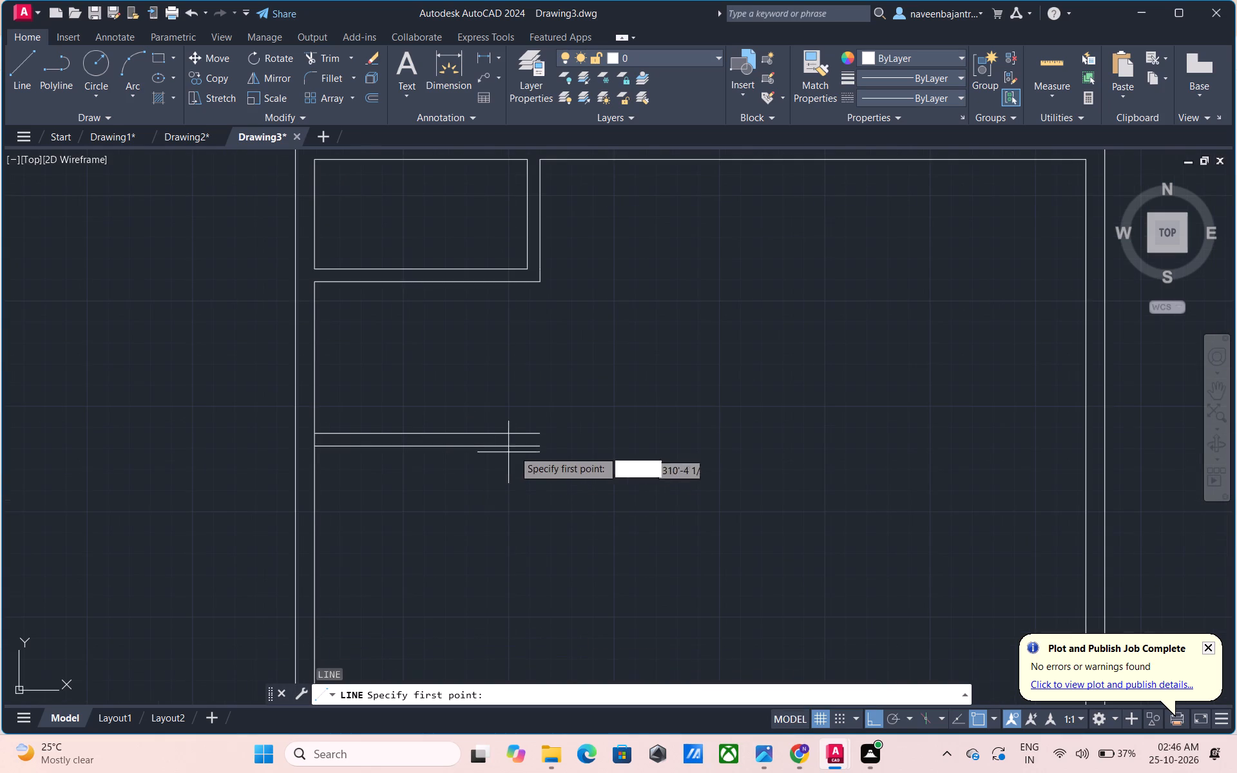
click(538, 448)
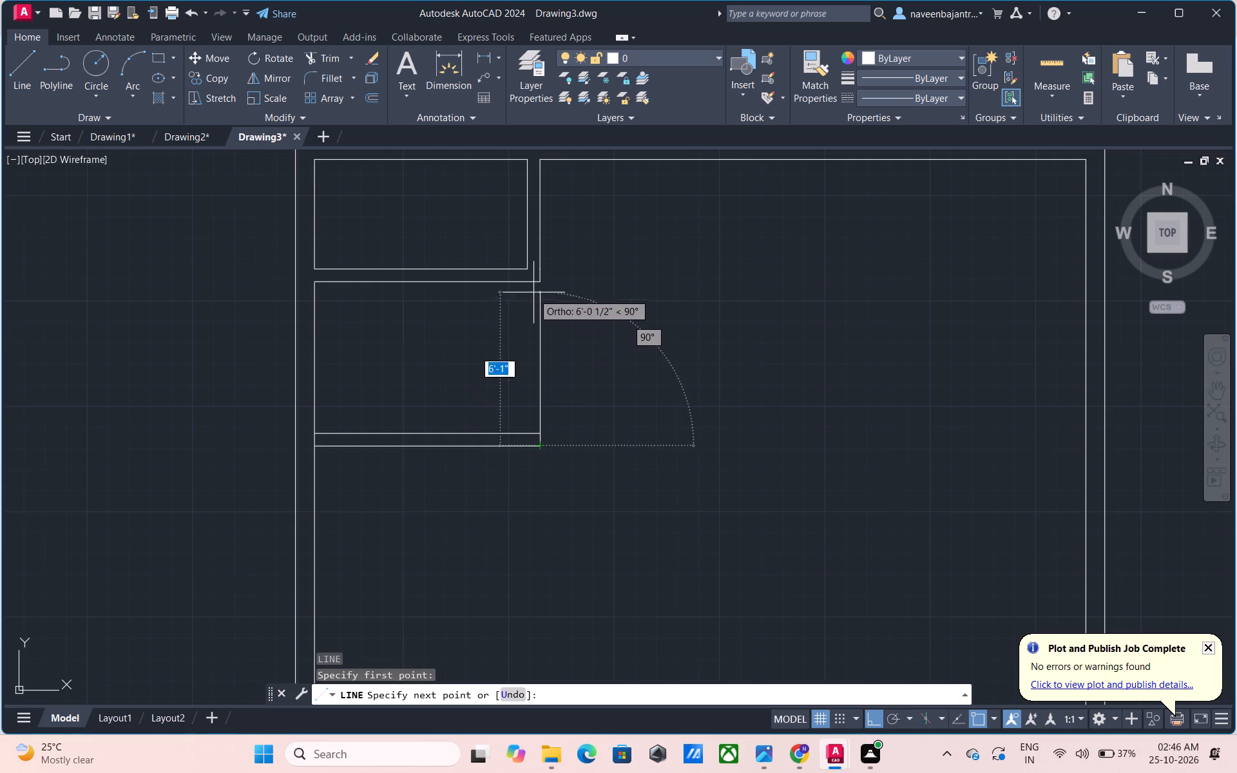
click(535, 280)
key(Escape)
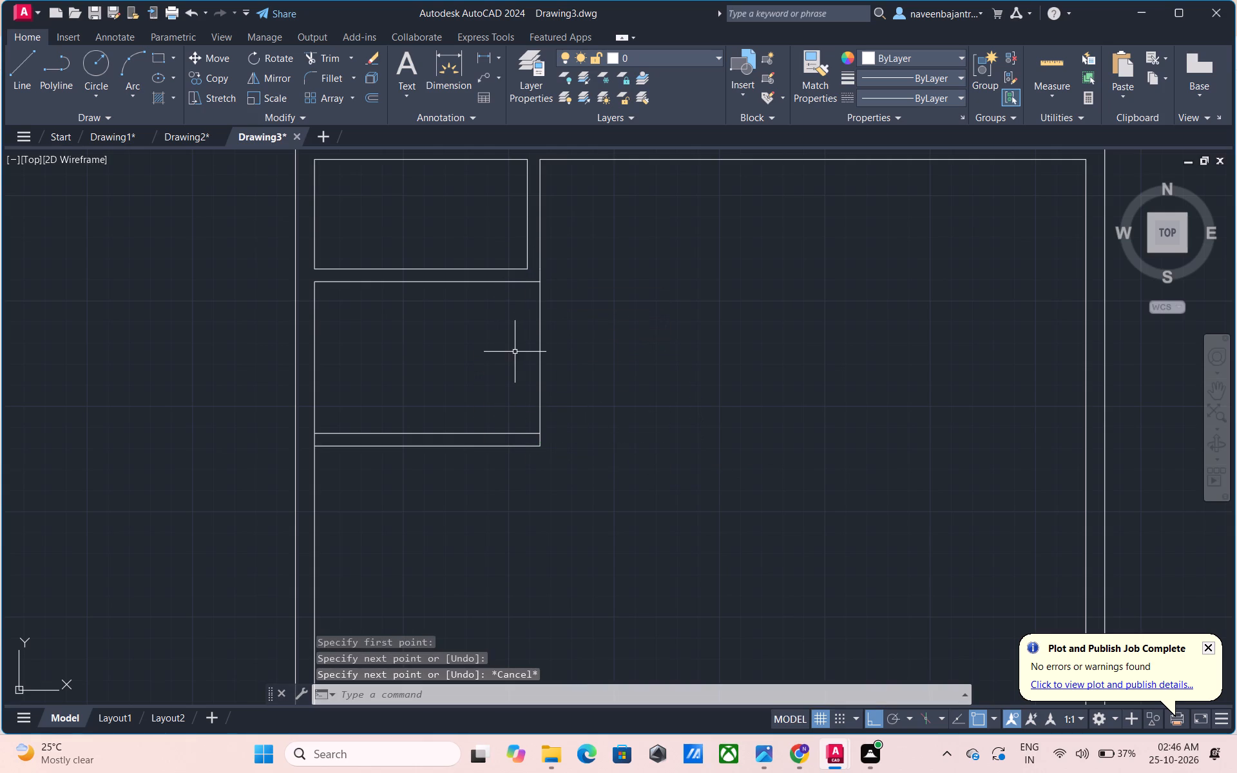
text(L)
key(space)
click(527, 264)
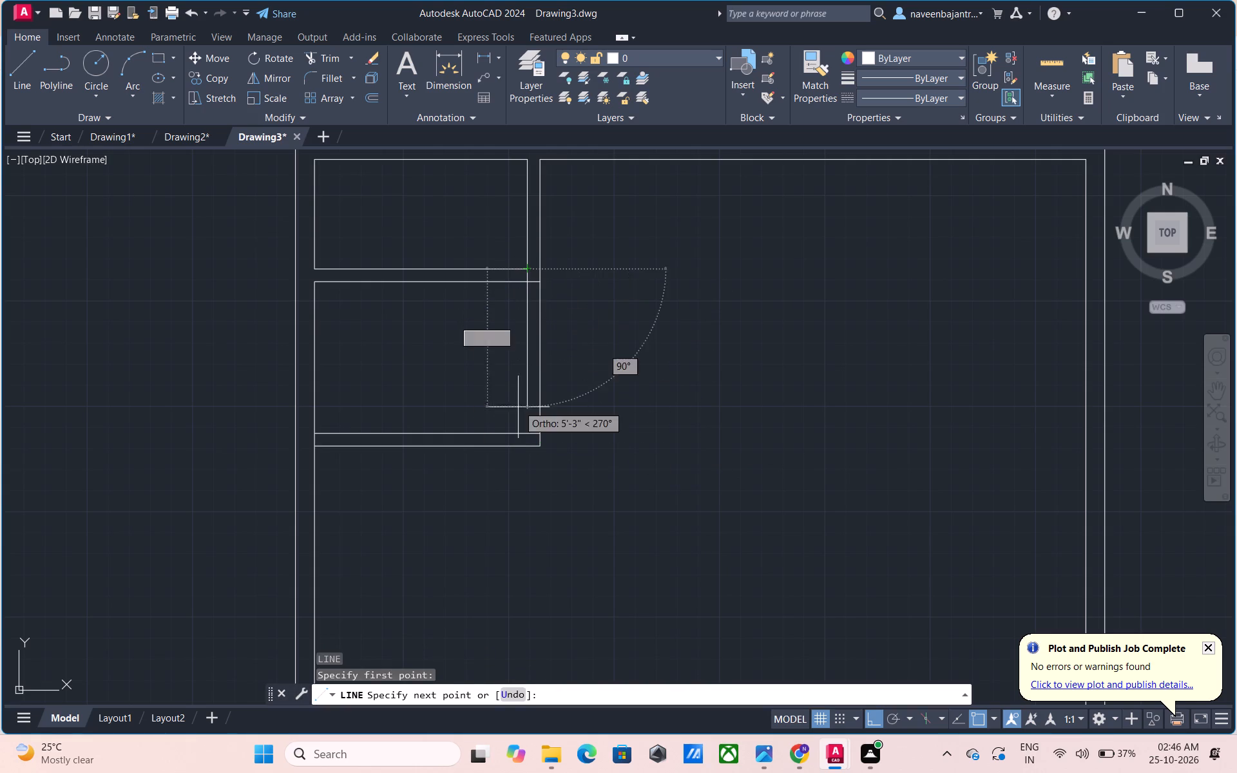
click(524, 432)
key(Escape)
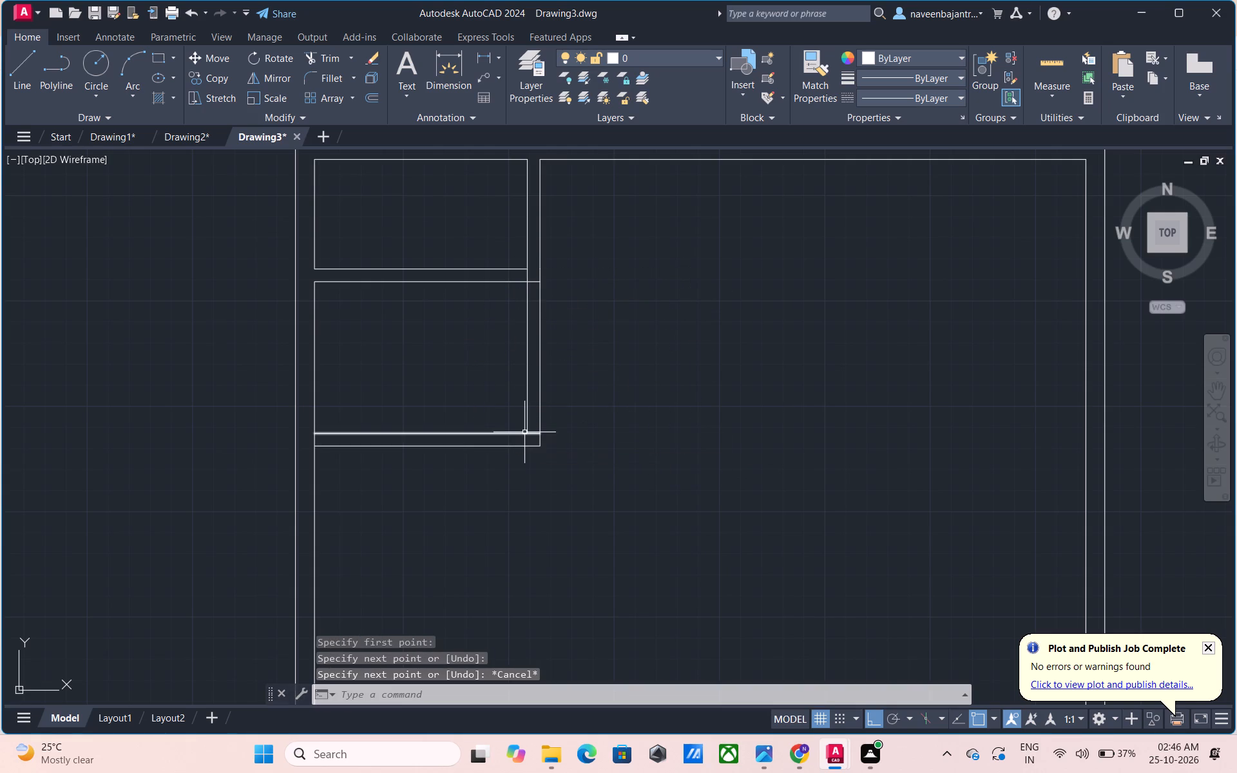
Trim the short lines inside the wall thickness at the second room's lower right, upper right and lower left junctions.
text(TR)
key(space)
click(535, 434)
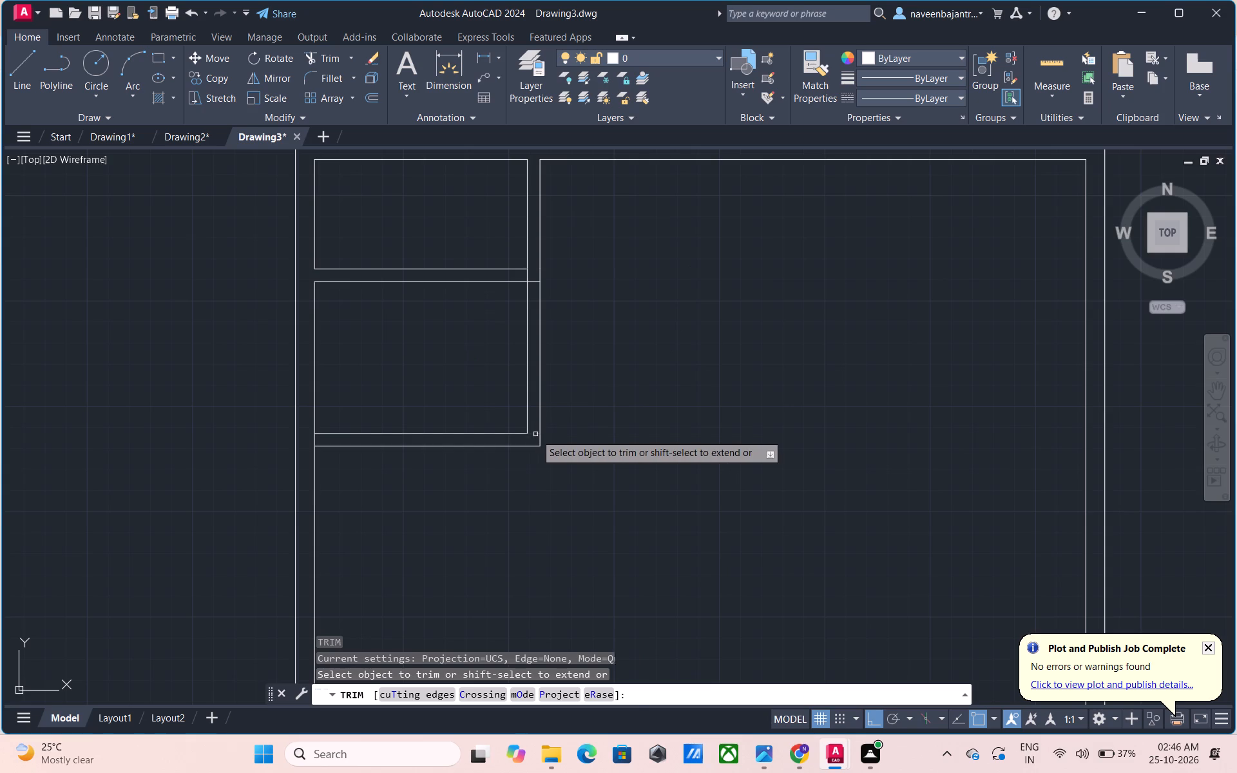
click(525, 274)
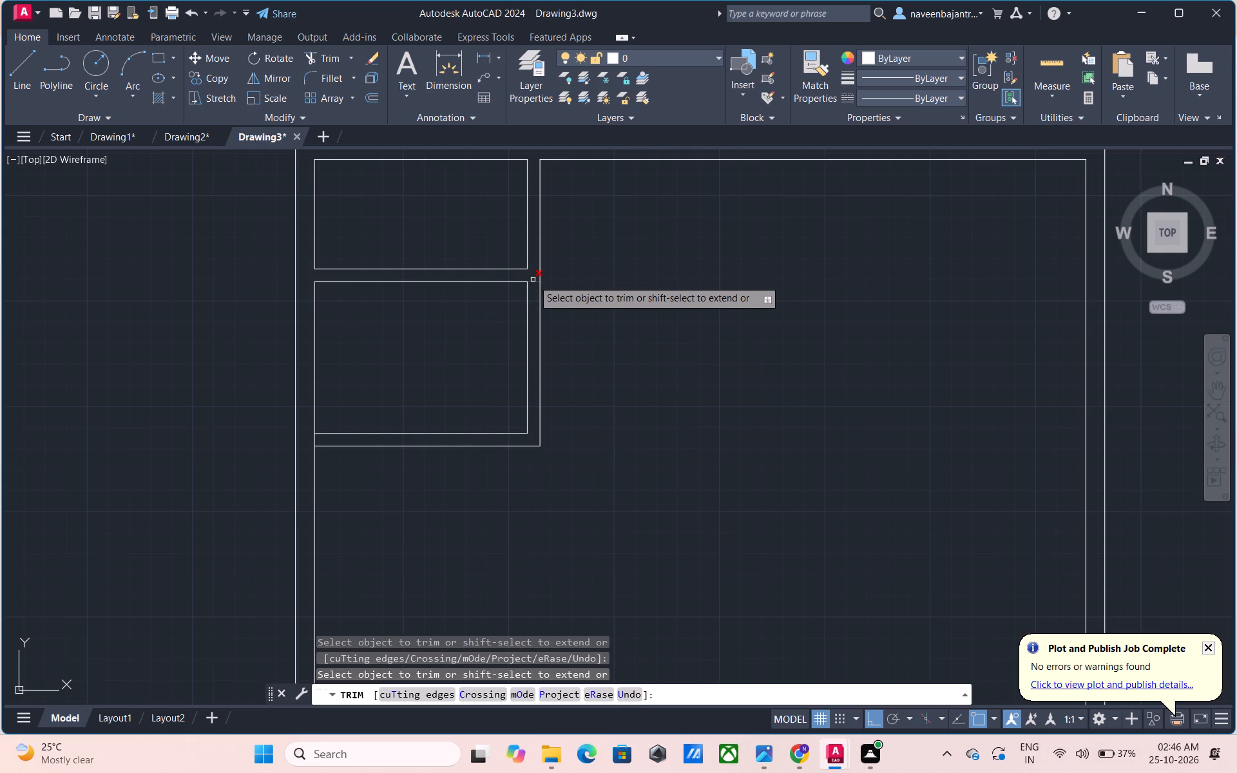
click(533, 280)
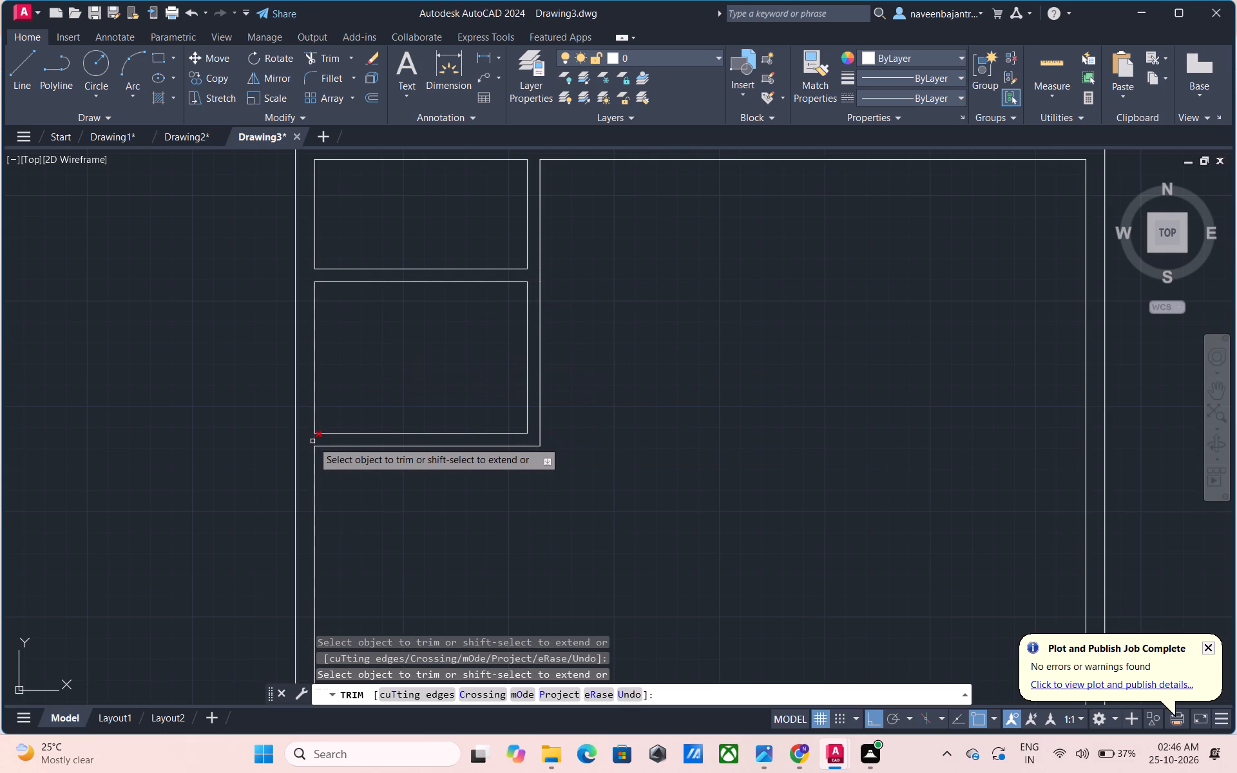
click(312, 441)
key(Escape)
Offset the left outer wall's inner face below the second room 12' to the right.
scroll(312, 441, down, 1)
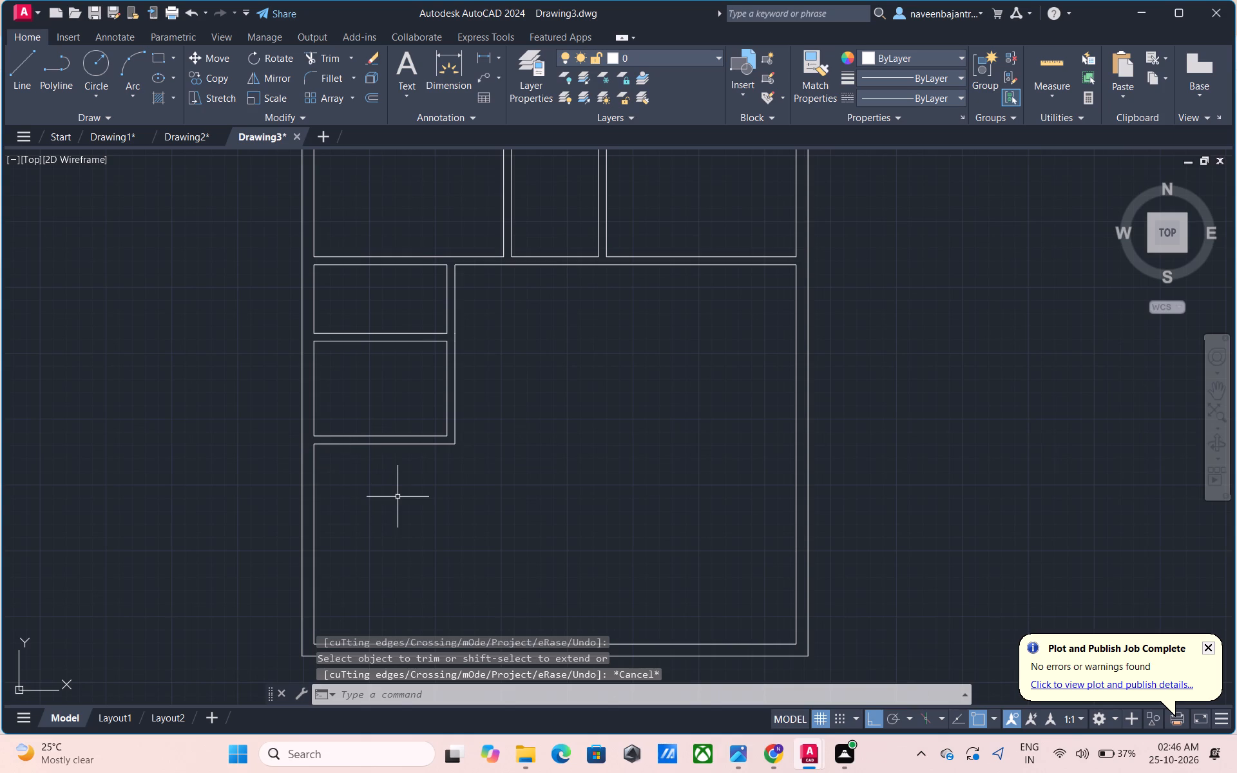
middle_drag(399, 497, 418, 432)
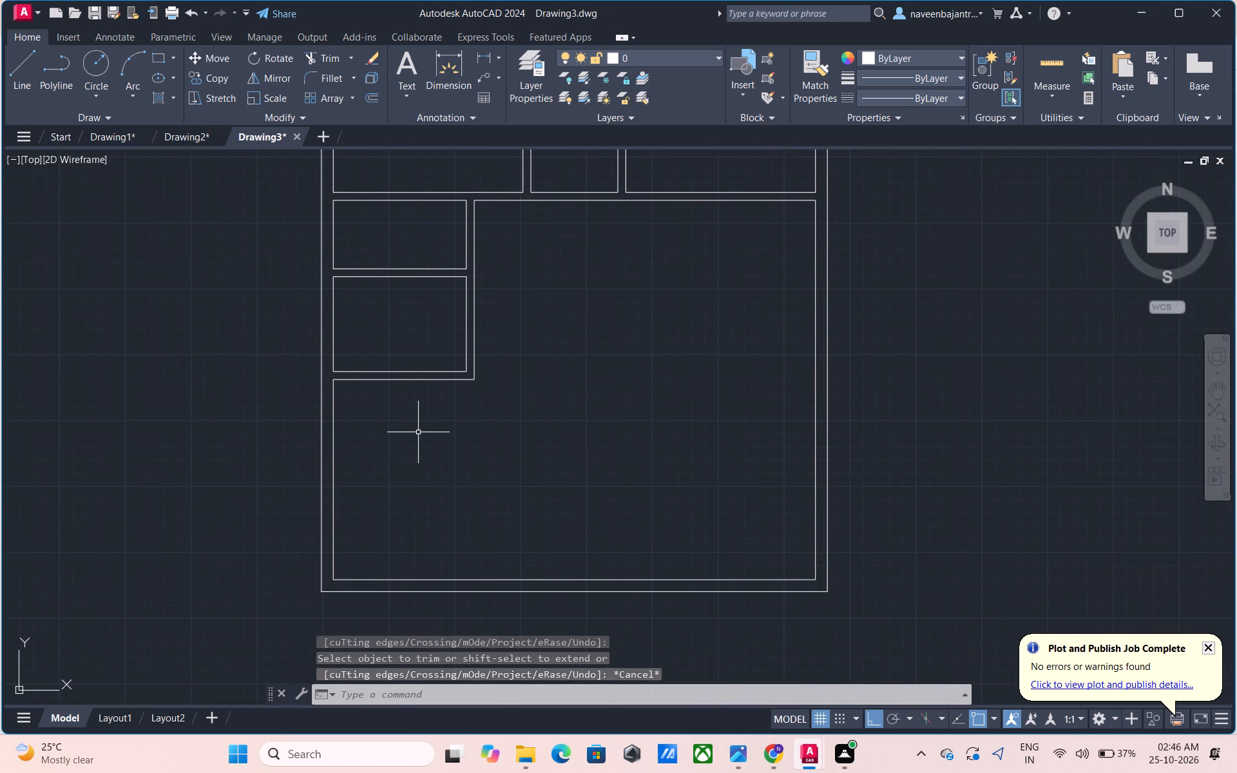
key(Escape)
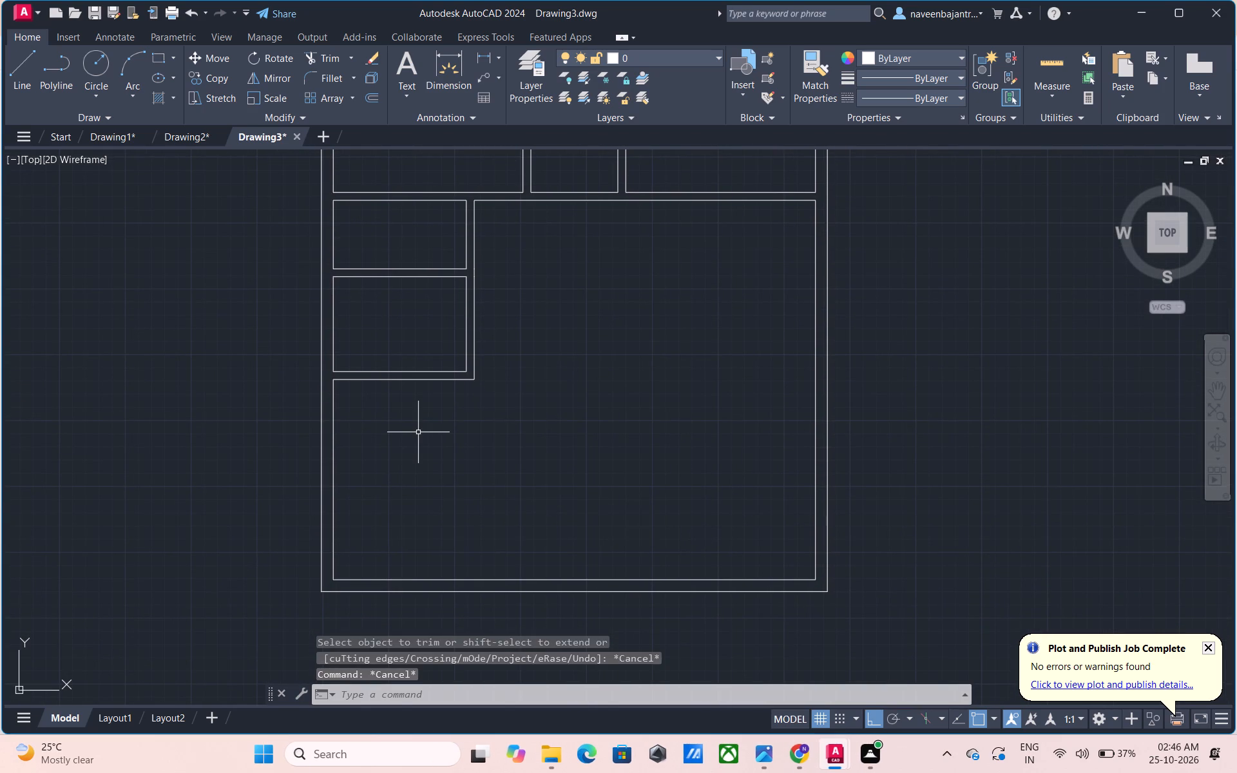
text(O)
key(space)
text(12')
key(Return)
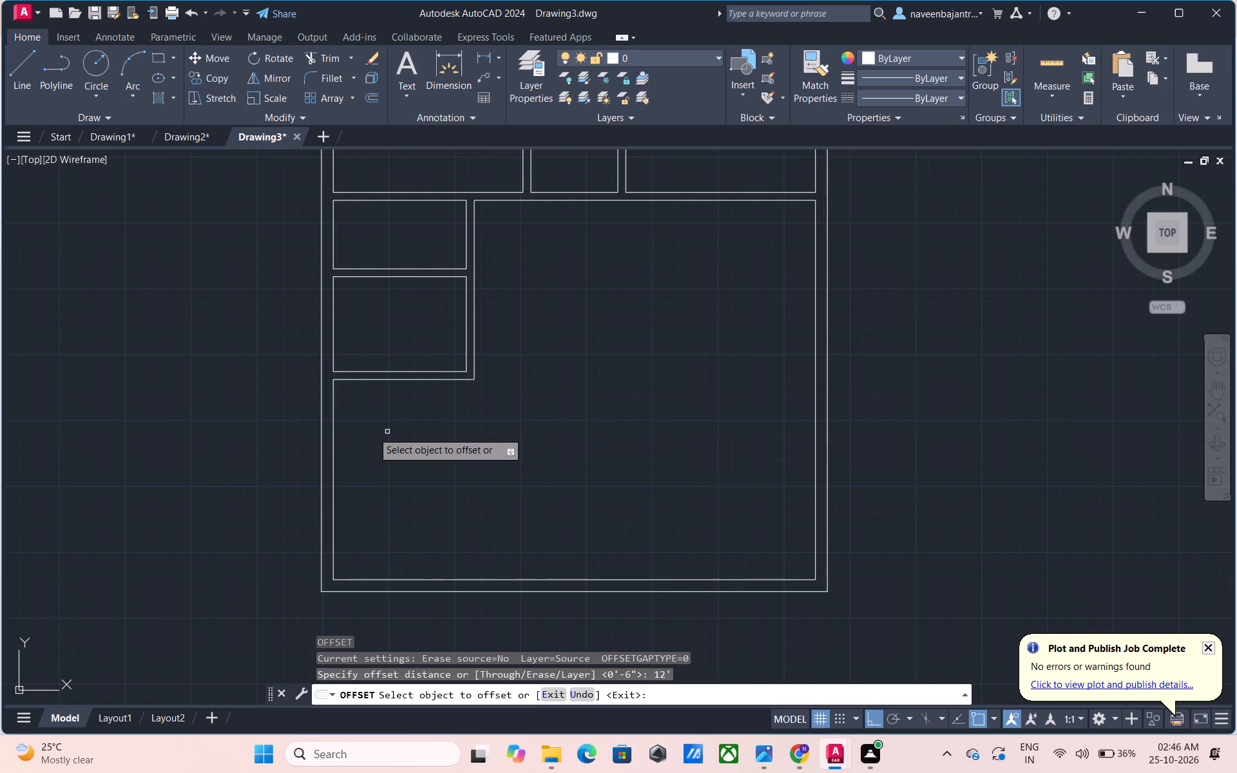
click(335, 453)
click(403, 454)
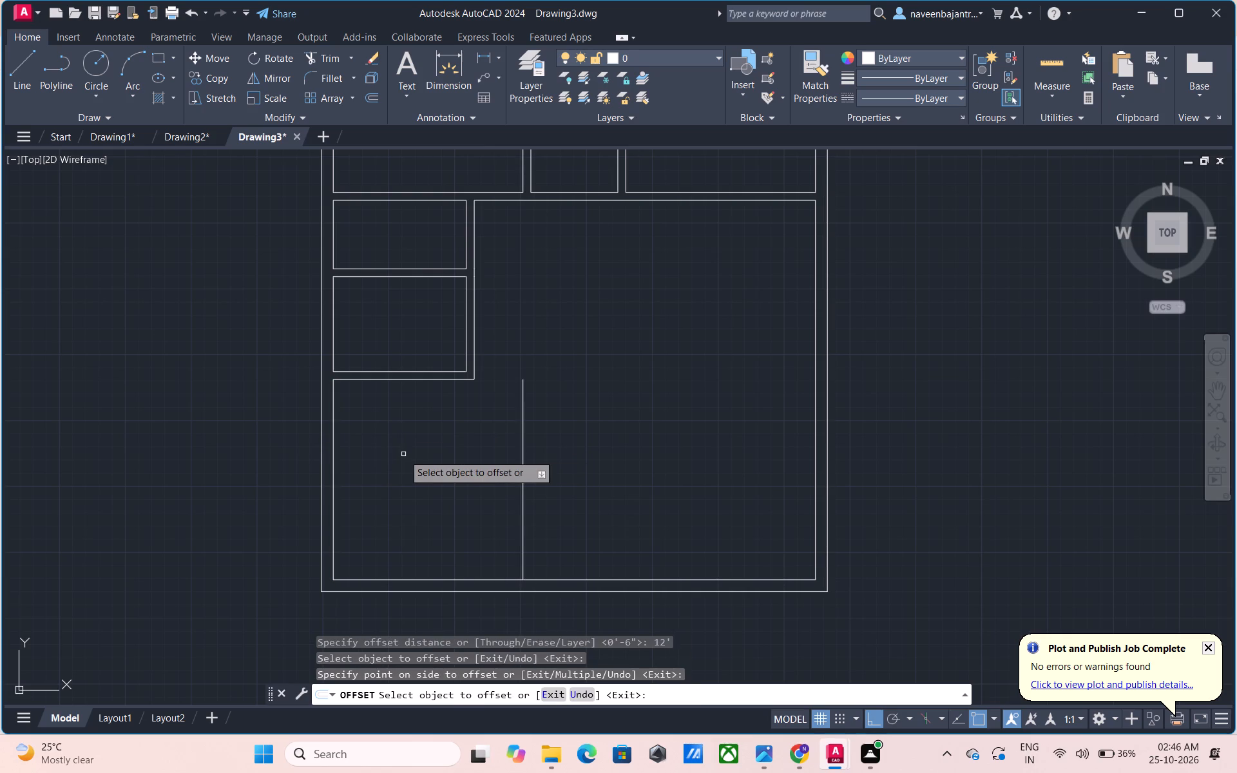
key(Escape)
key(Escape)
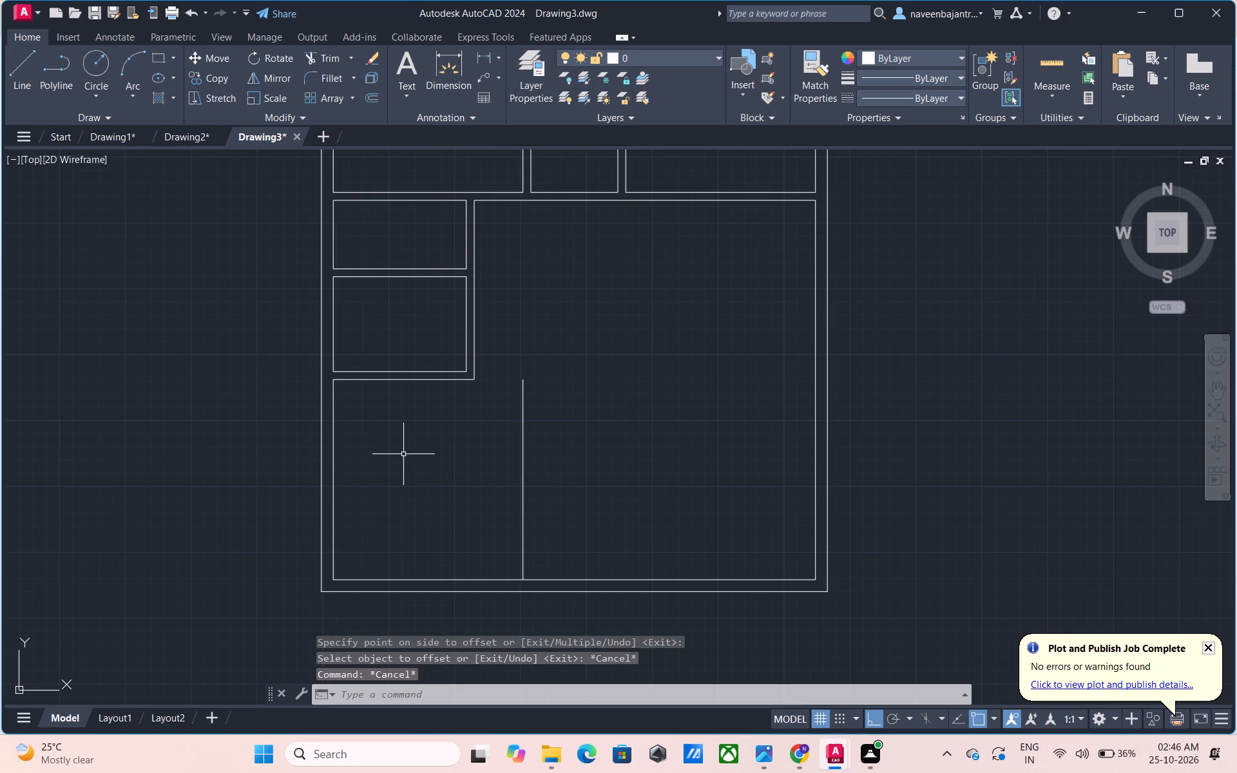
Offset the new vertical line 6" to the right to form the lower-left room's side wall.
text(O 6)
key(shift+quotedbl)
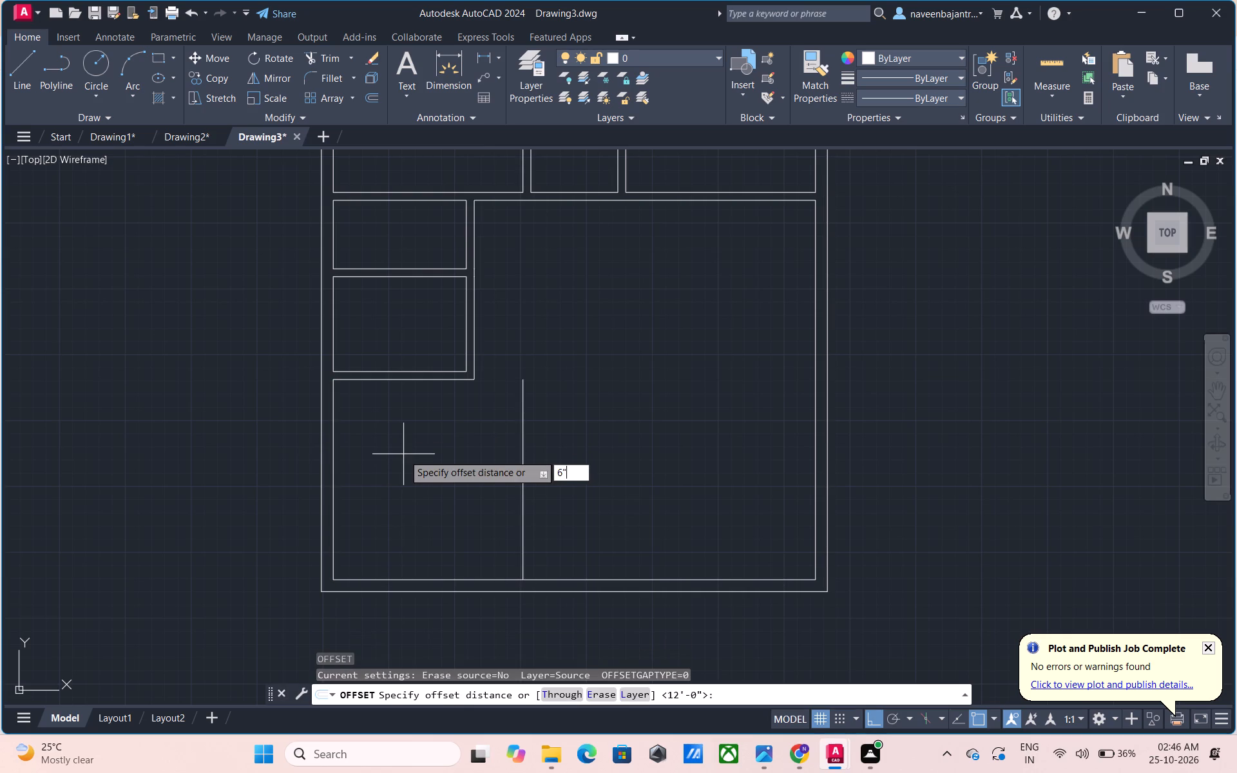
key(Return)
click(522, 438)
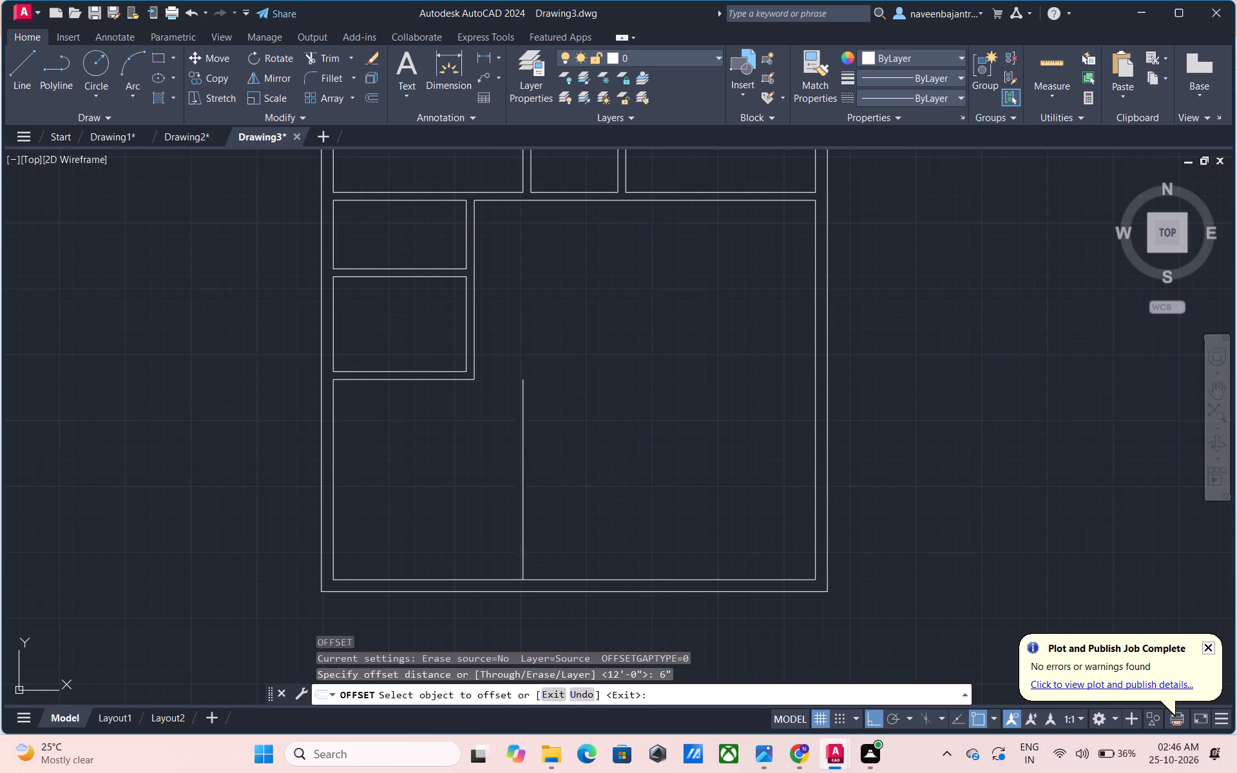
click(545, 437)
key(Escape)
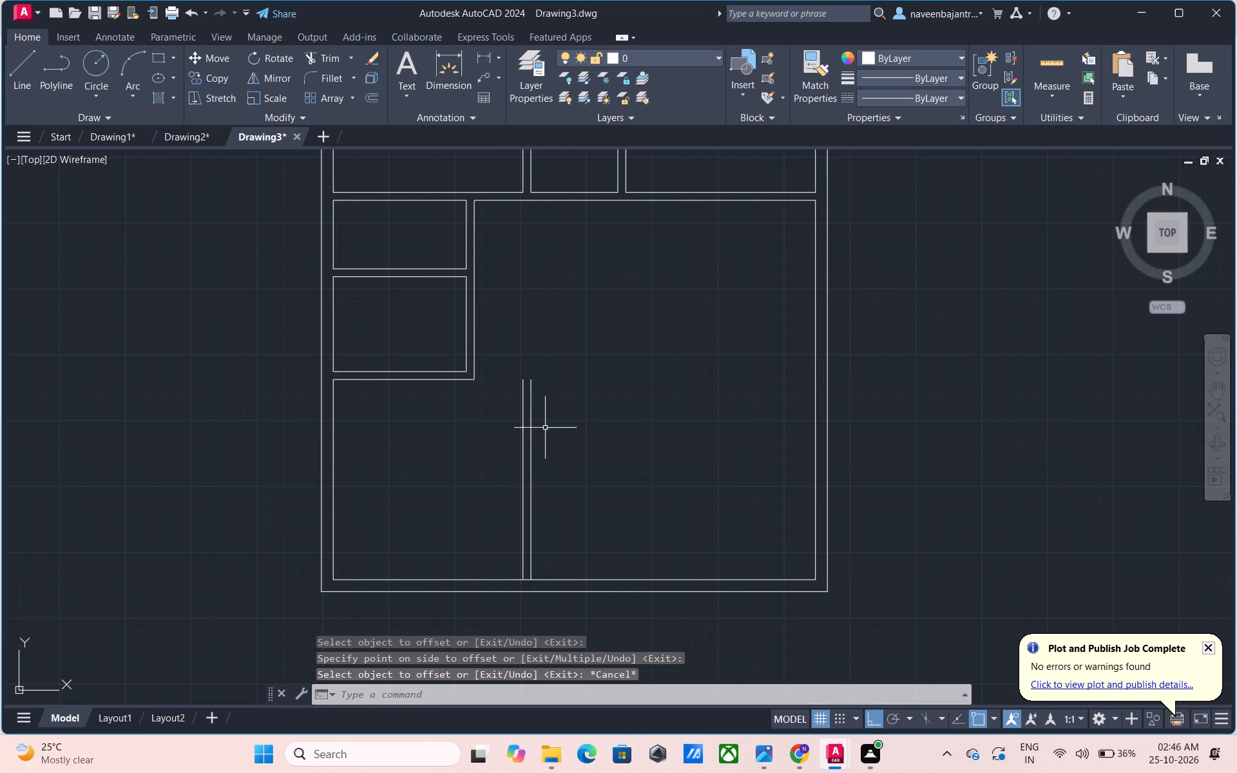
Draw horizontal lines continuing both faces of the second room's lower wall right, the lower to the new partition, the upper past it.
scroll(547, 392, up, 1)
text(L)
key(space)
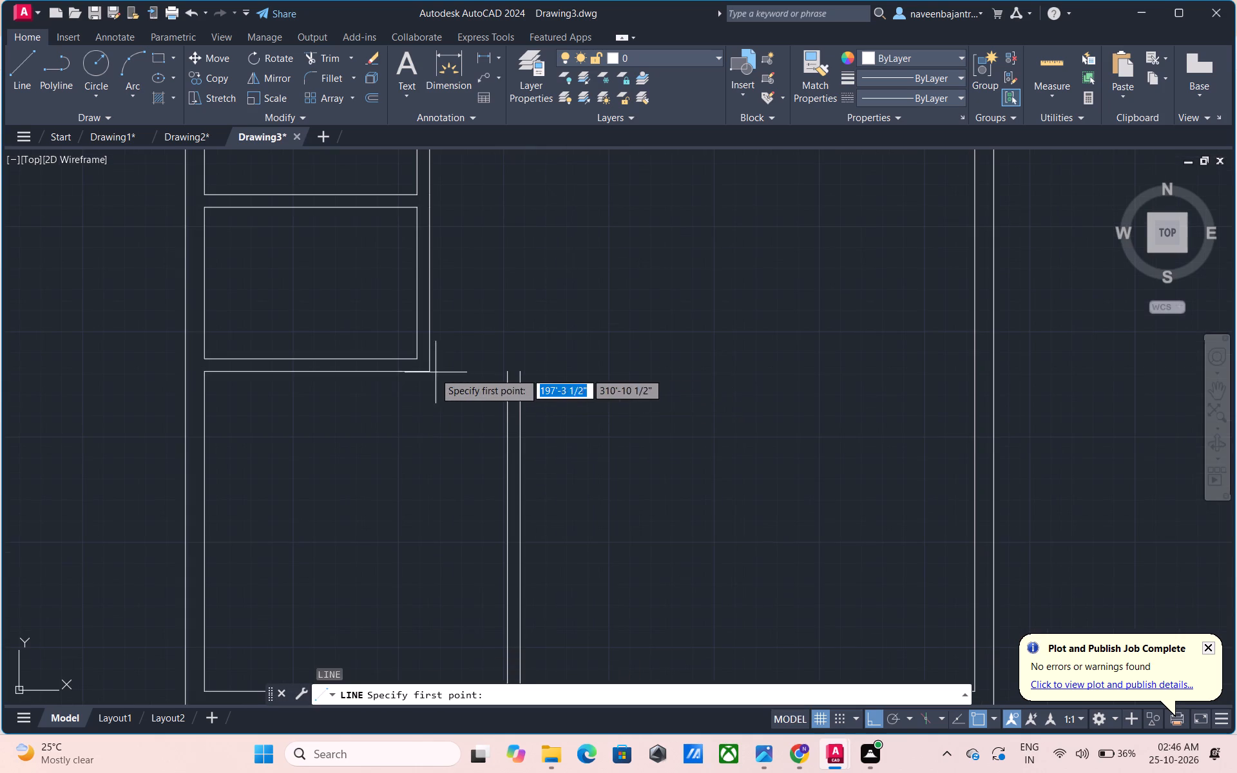
click(428, 372)
click(504, 370)
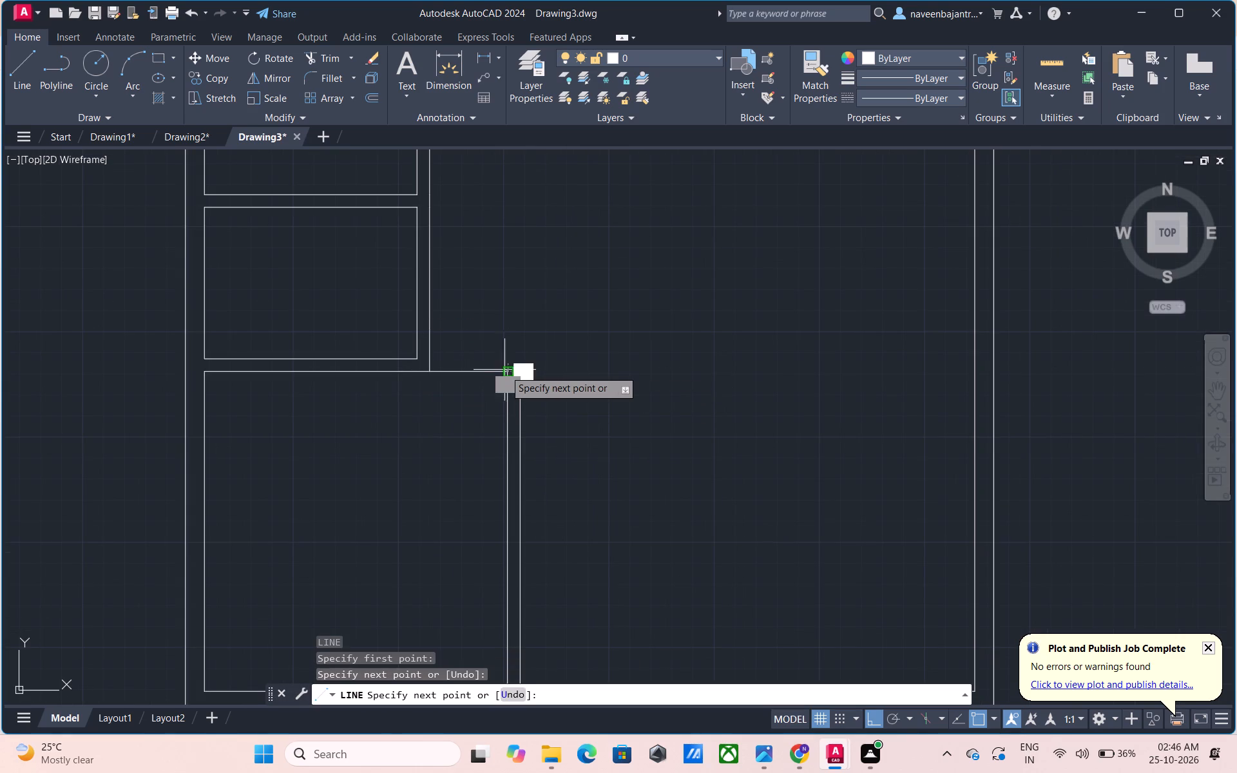
key(Escape)
text(L)
key(space)
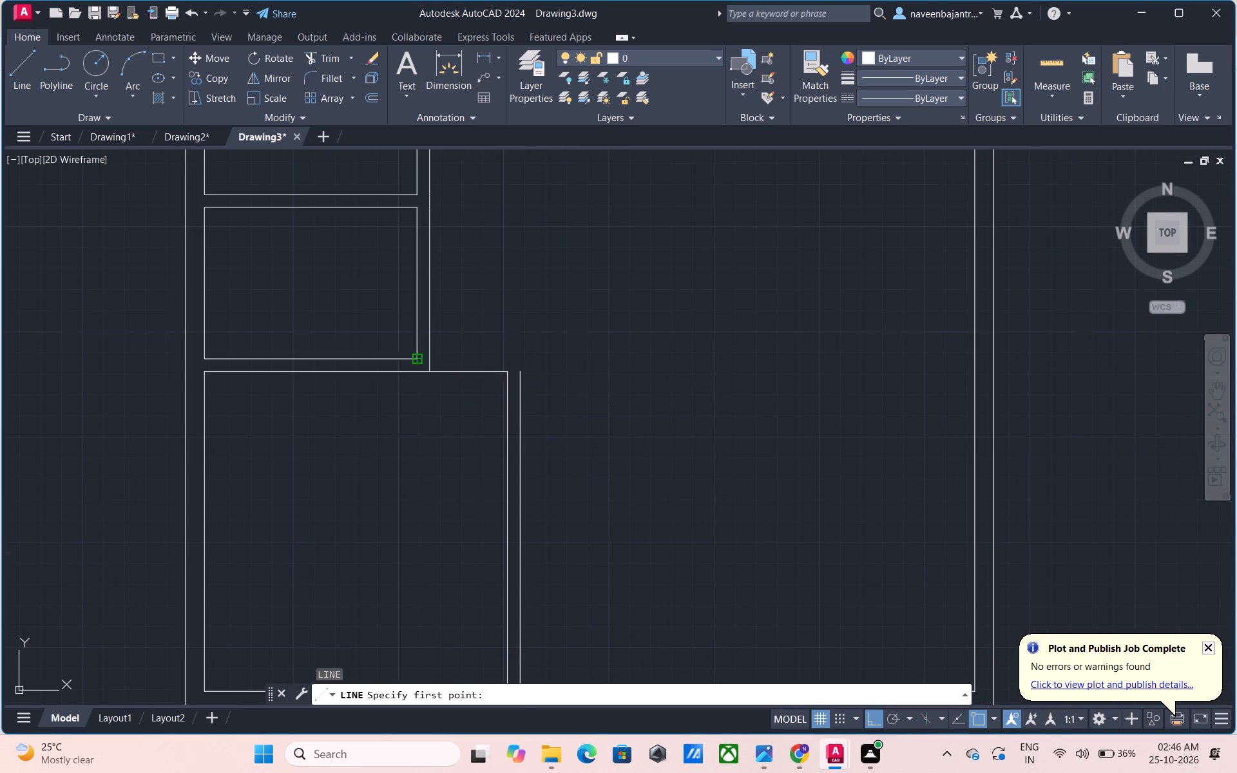
click(417, 358)
click(550, 356)
key(Escape)
Draw a vertical line from the top of the new partition's right face up past the extended wall's upper line.
text(L)
key(space)
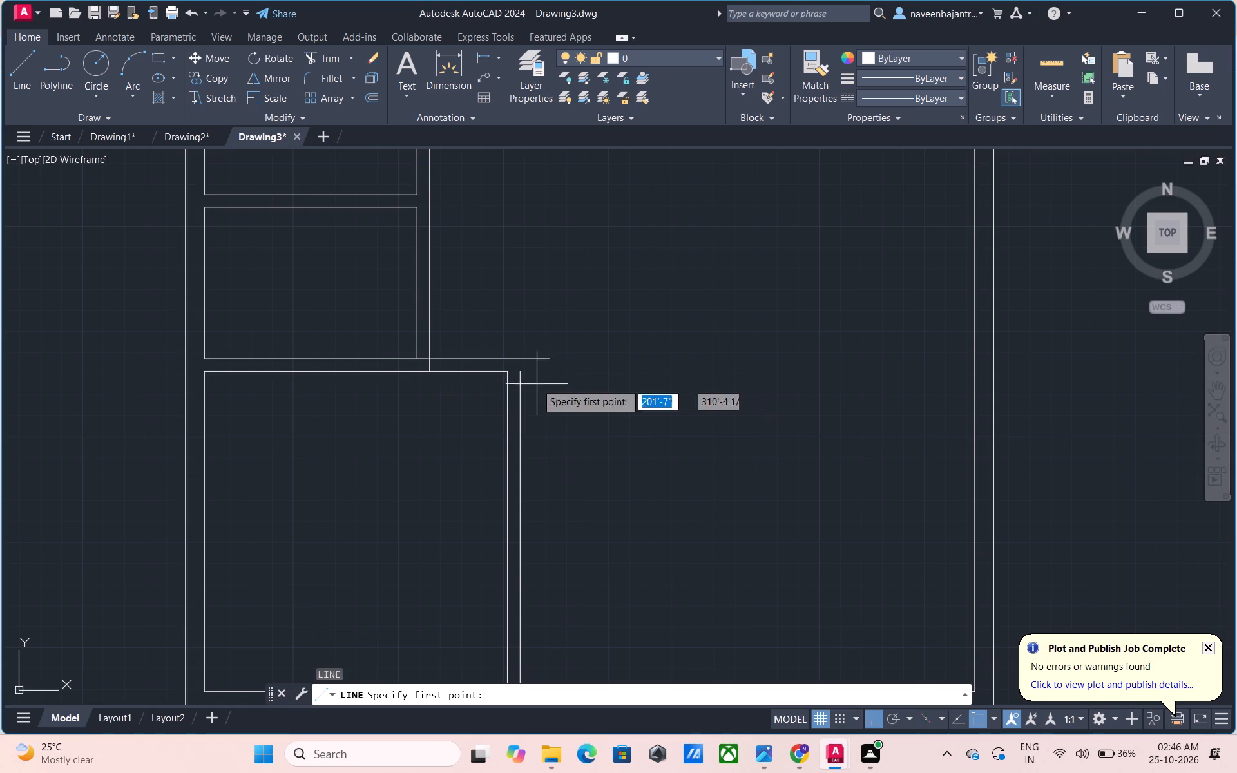
click(517, 370)
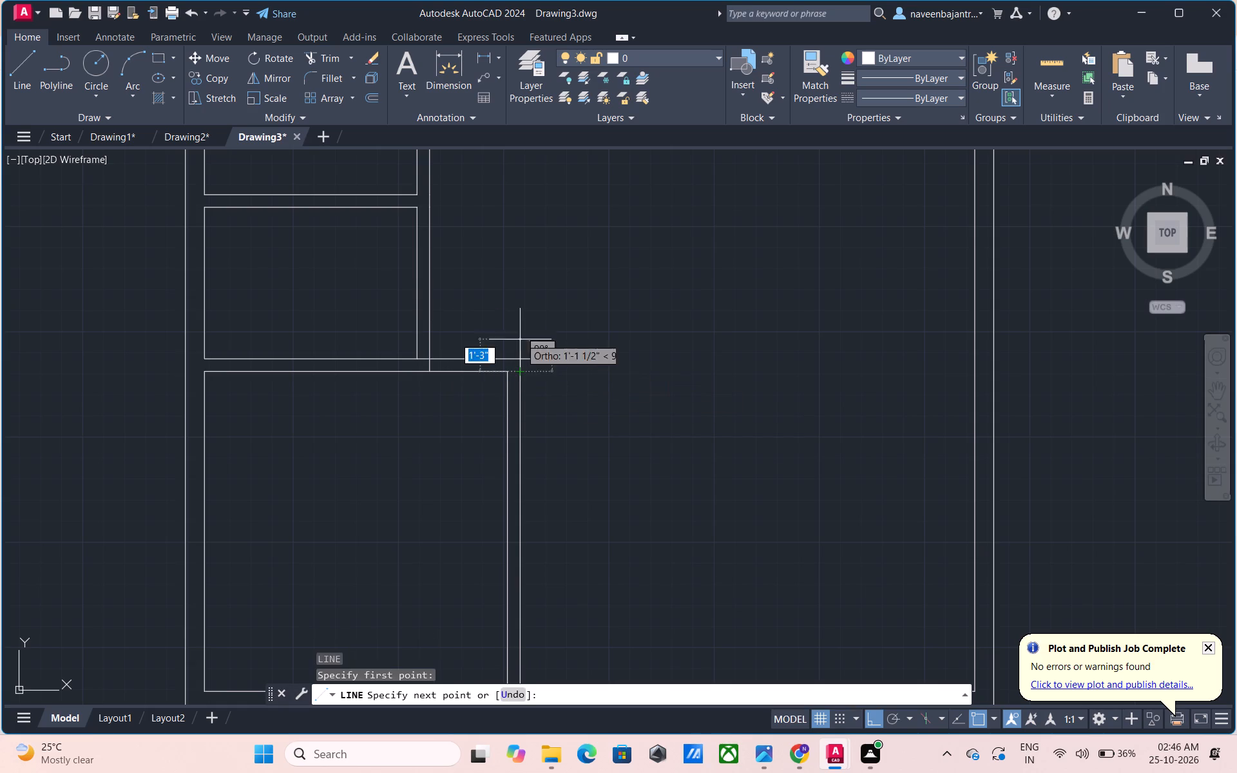
click(520, 336)
key(Escape)
Trim the overshooting line ends at the lower-left room's outer wall corner and the lines closing off the junction with the upper partition.
text(TR)
key(space)
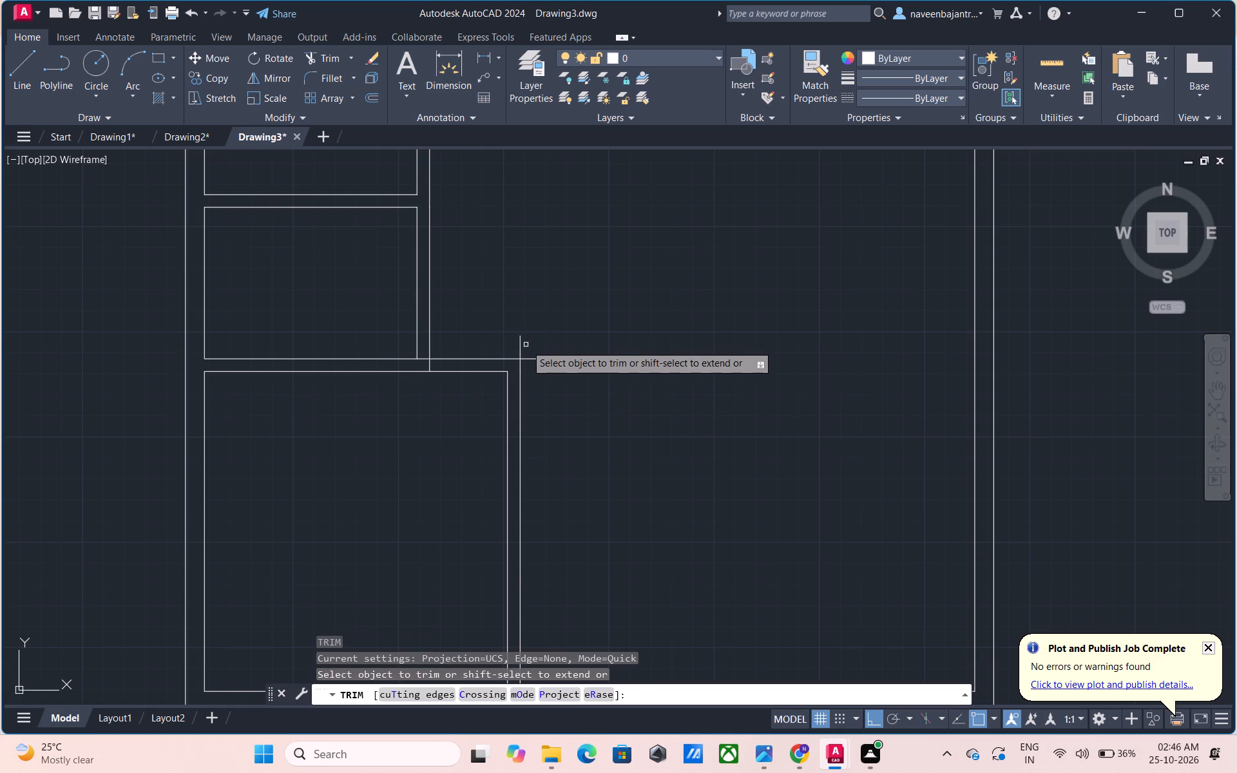
click(531, 358)
click(523, 345)
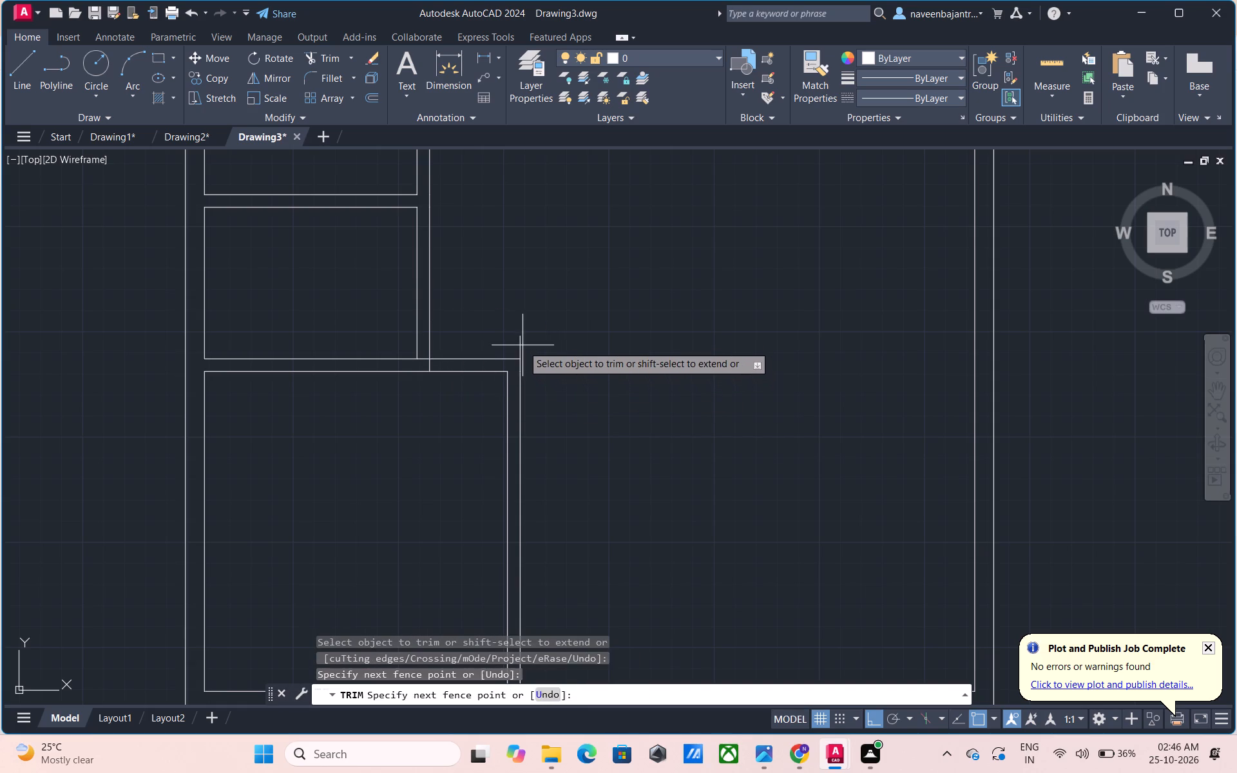
click(515, 343)
click(428, 367)
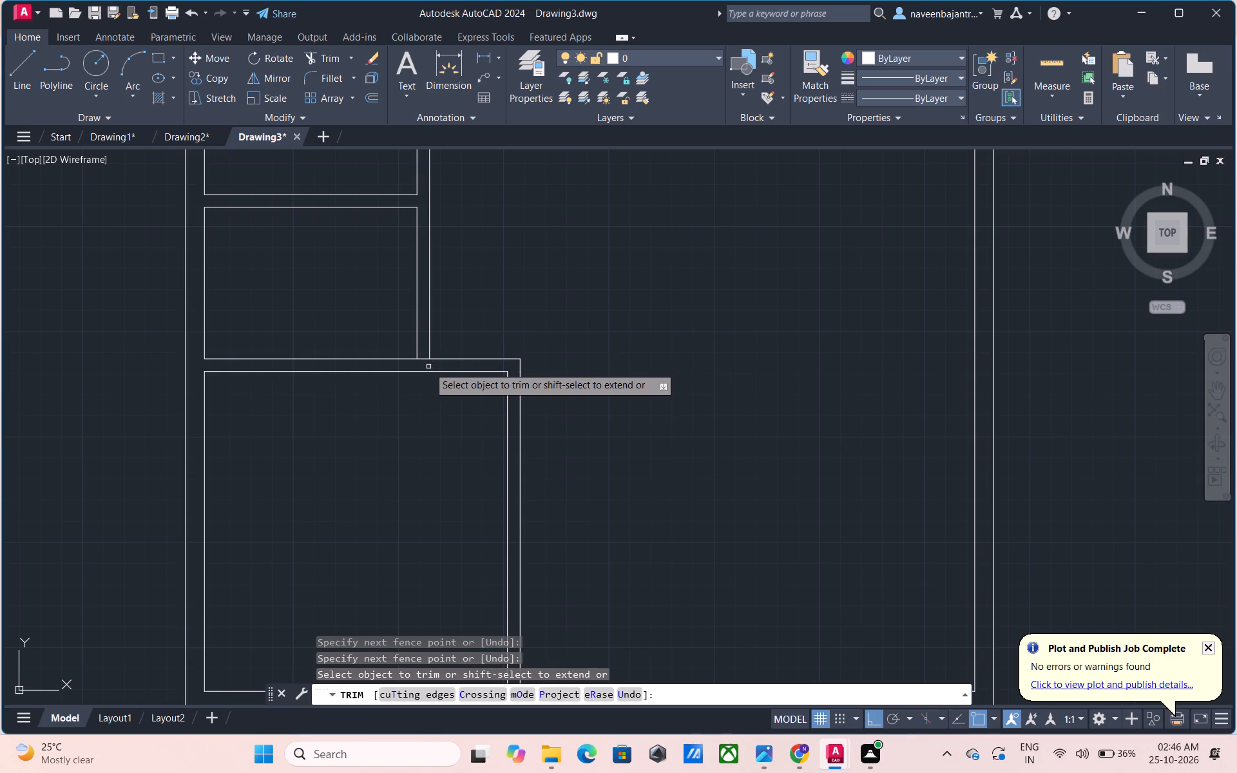
click(425, 356)
click(425, 359)
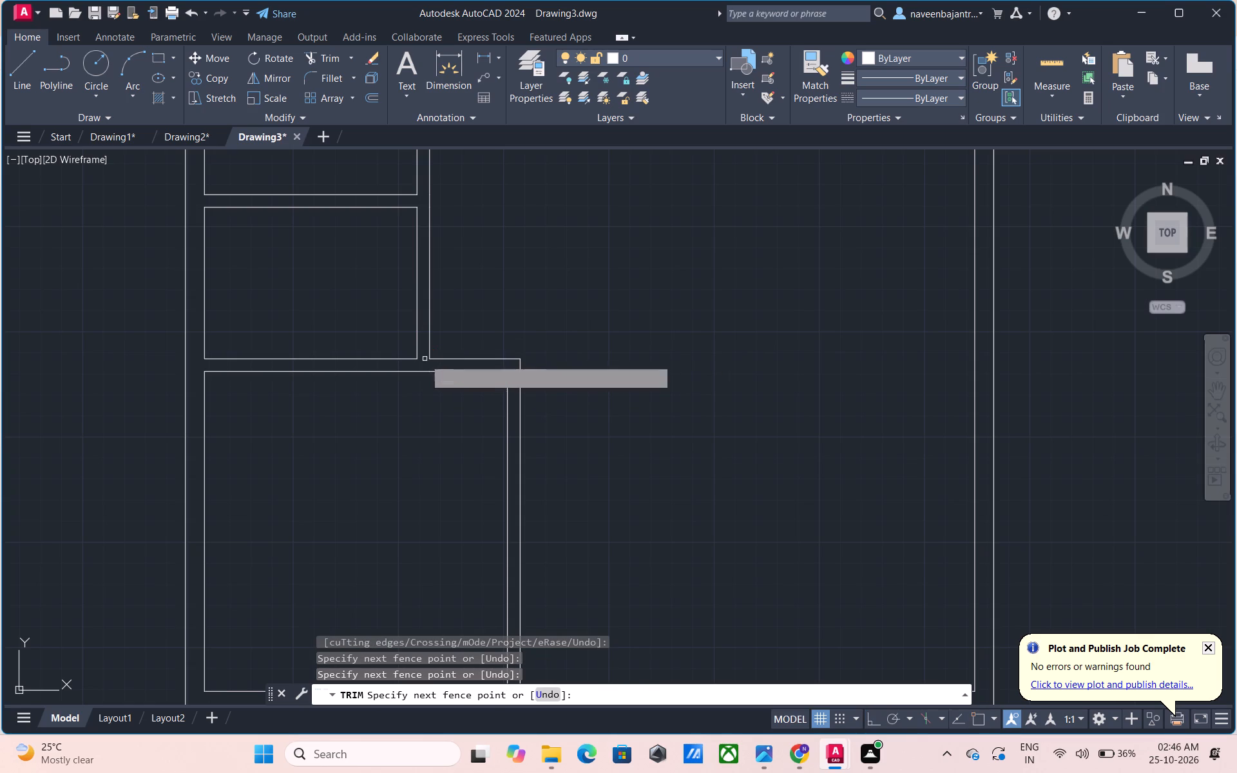
key(Escape)
Check the lower-left room's inside height with a dimension preview along its left wall, without placing the dimension.
middle_drag(402, 413, 425, 344)
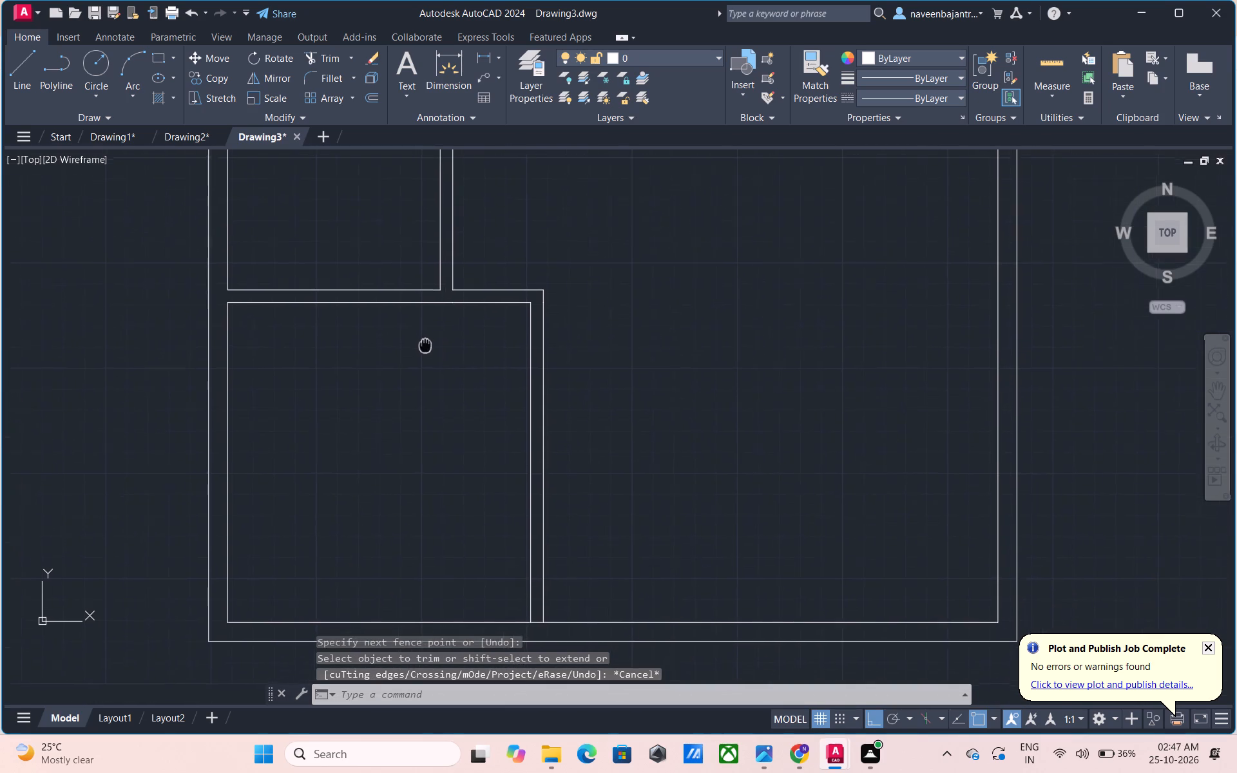
middle_drag(425, 344, 433, 329)
middle_click(438, 320)
key(Escape)
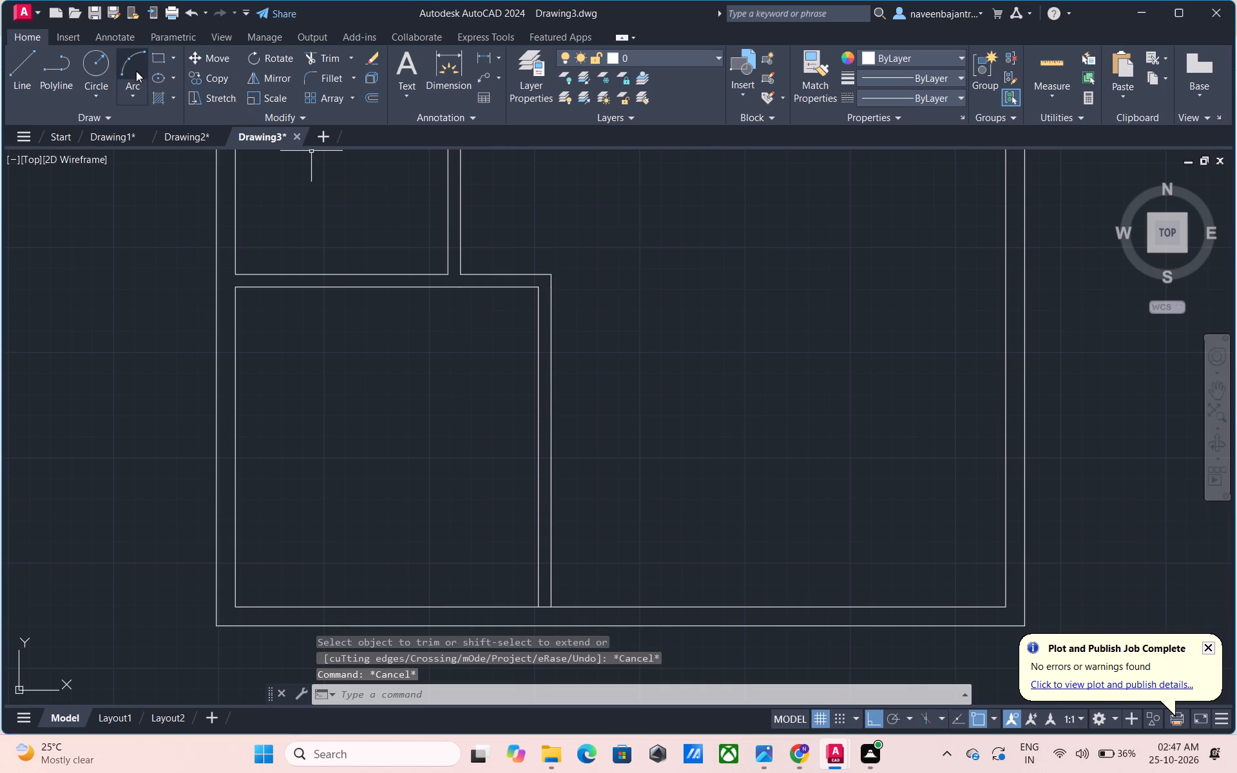
click(459, 71)
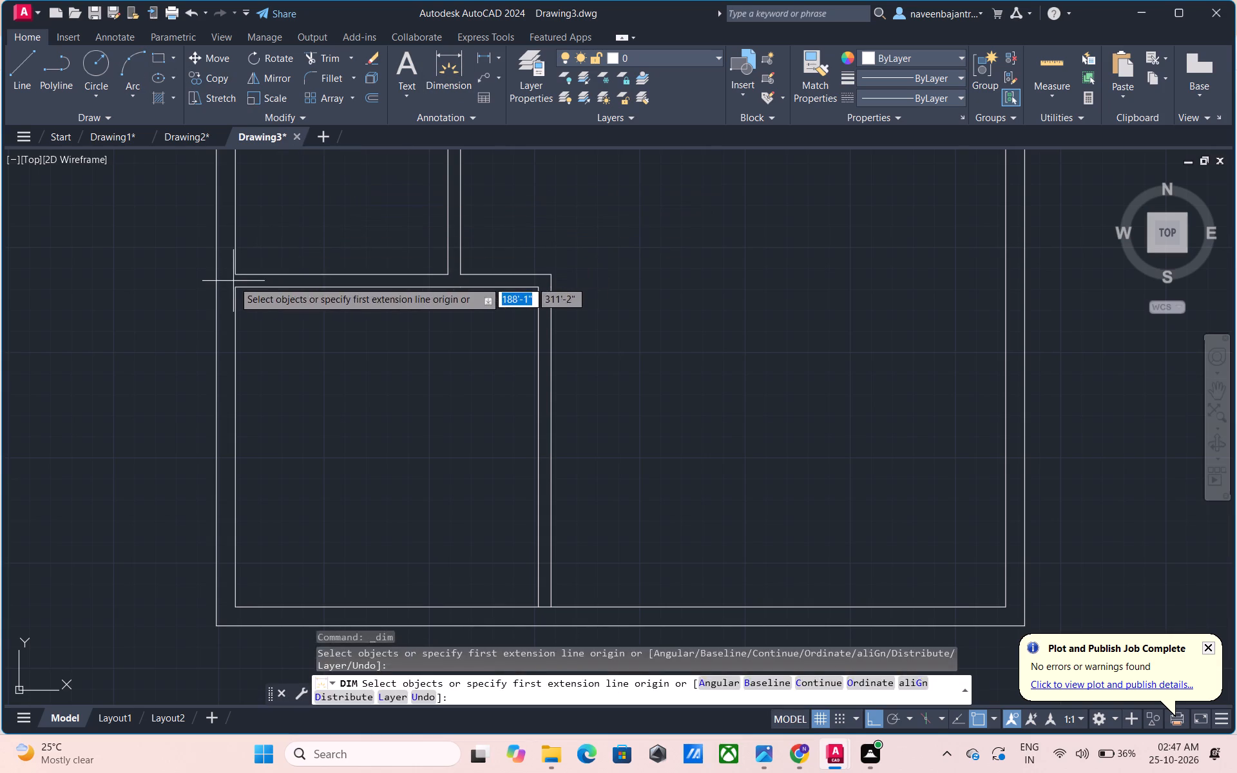
click(233, 286)
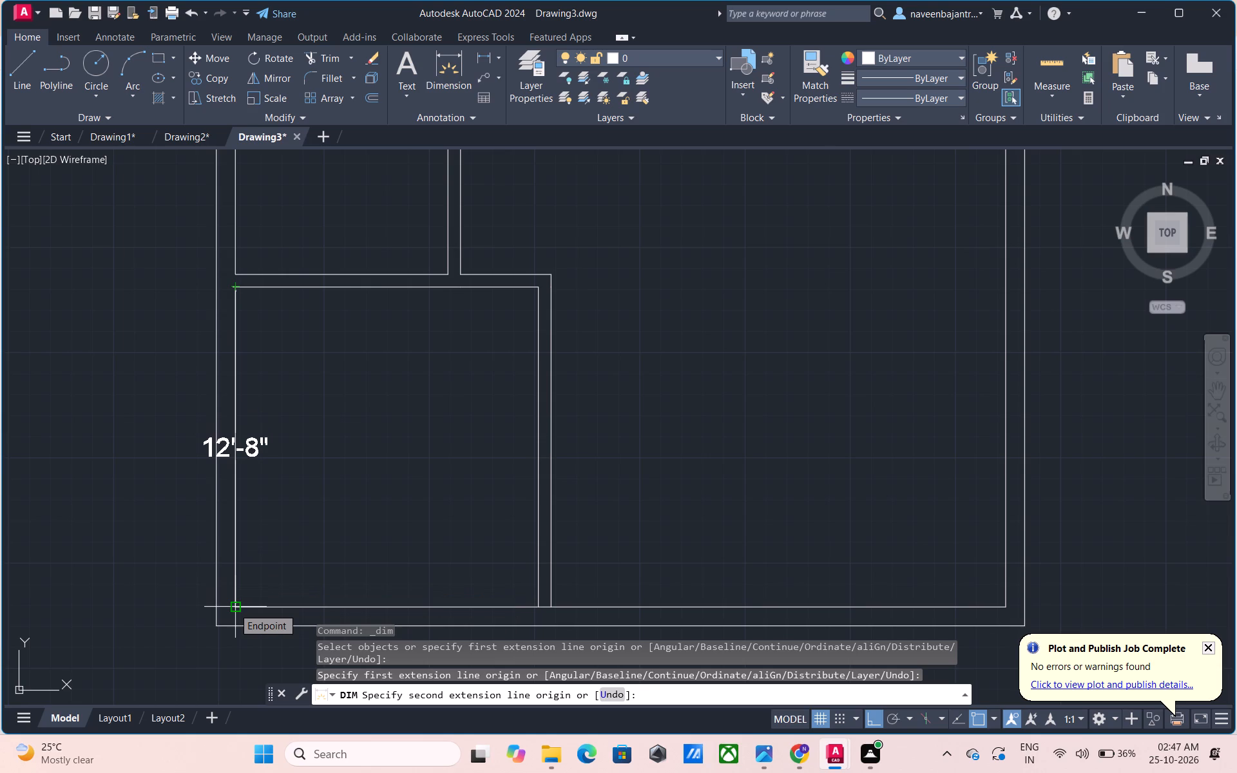
key(Escape)
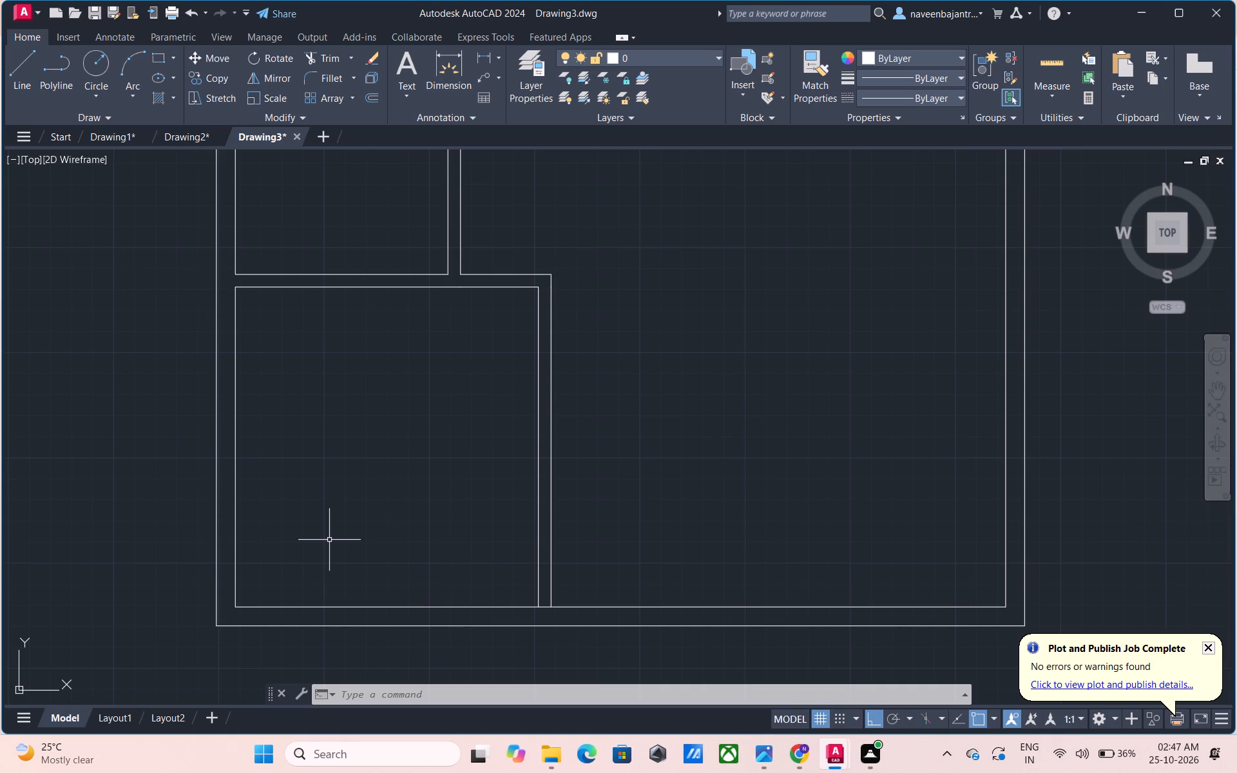
key(Escape)
Trim the bottom outer wall's inner line between the two faces of the lower-left room's side partition.
text(TR)
key(space)
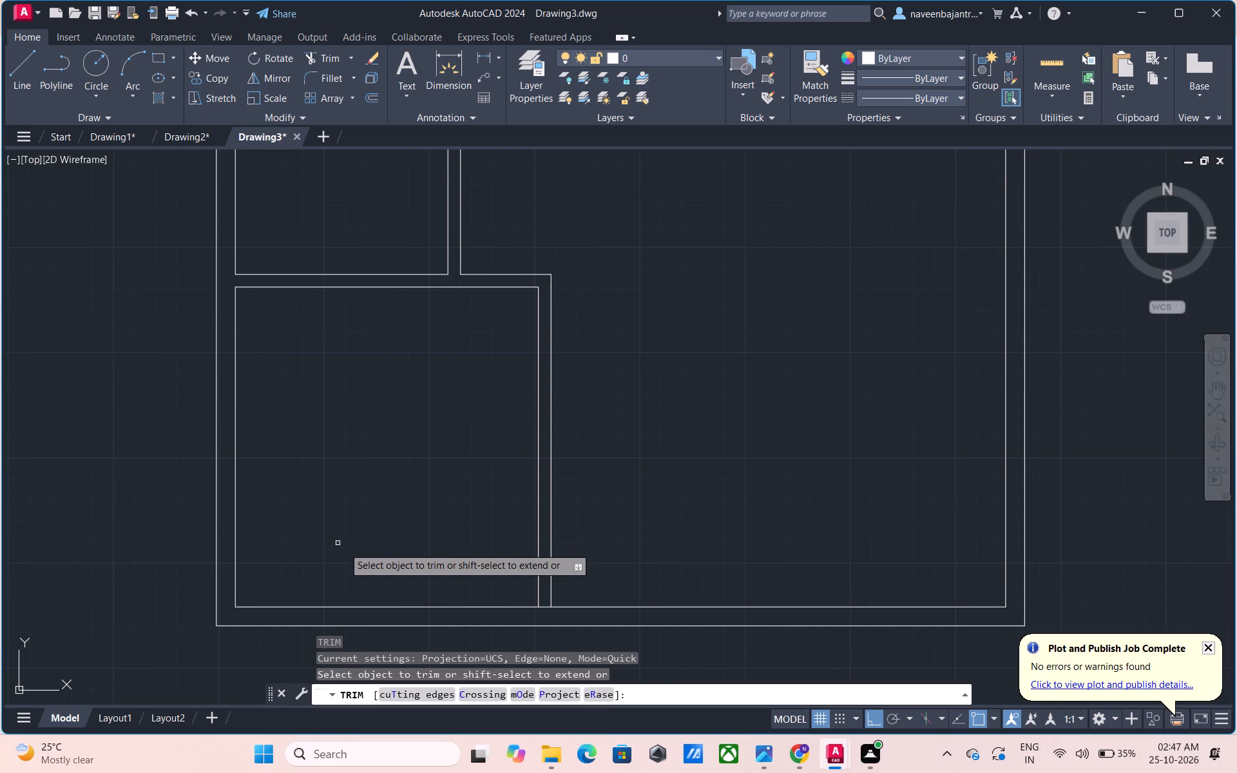
click(545, 608)
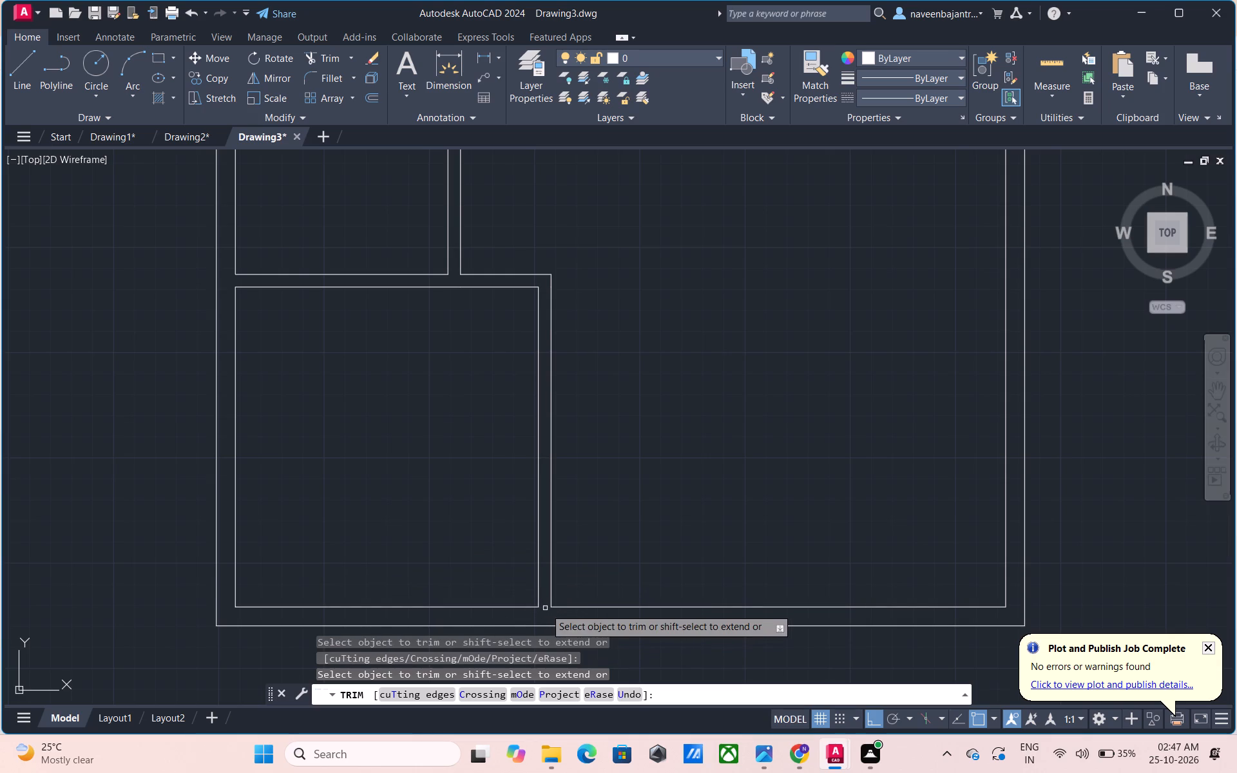
key(Escape)
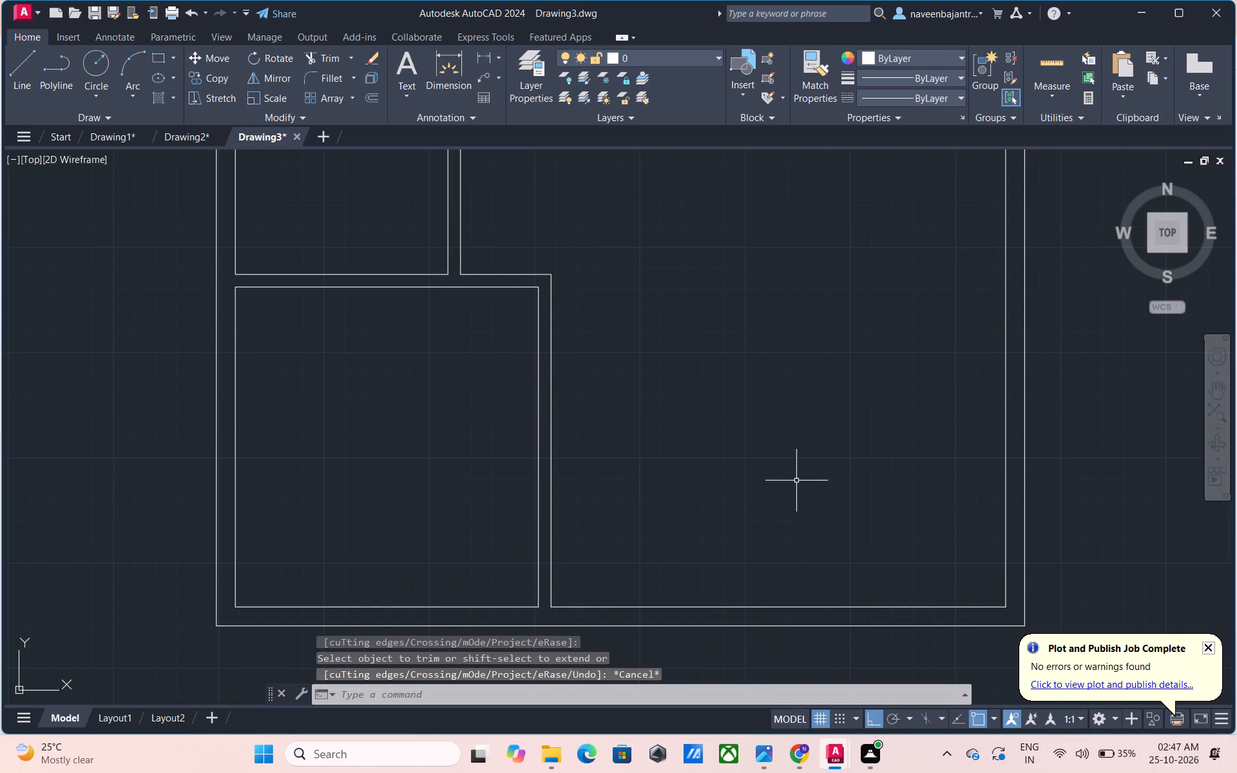
Draw a vertical line from the bottom end of the side partition's right face down past the bottom wall's outer line.
middle_drag(797, 480, 601, 557)
scroll(601, 557, up, 1)
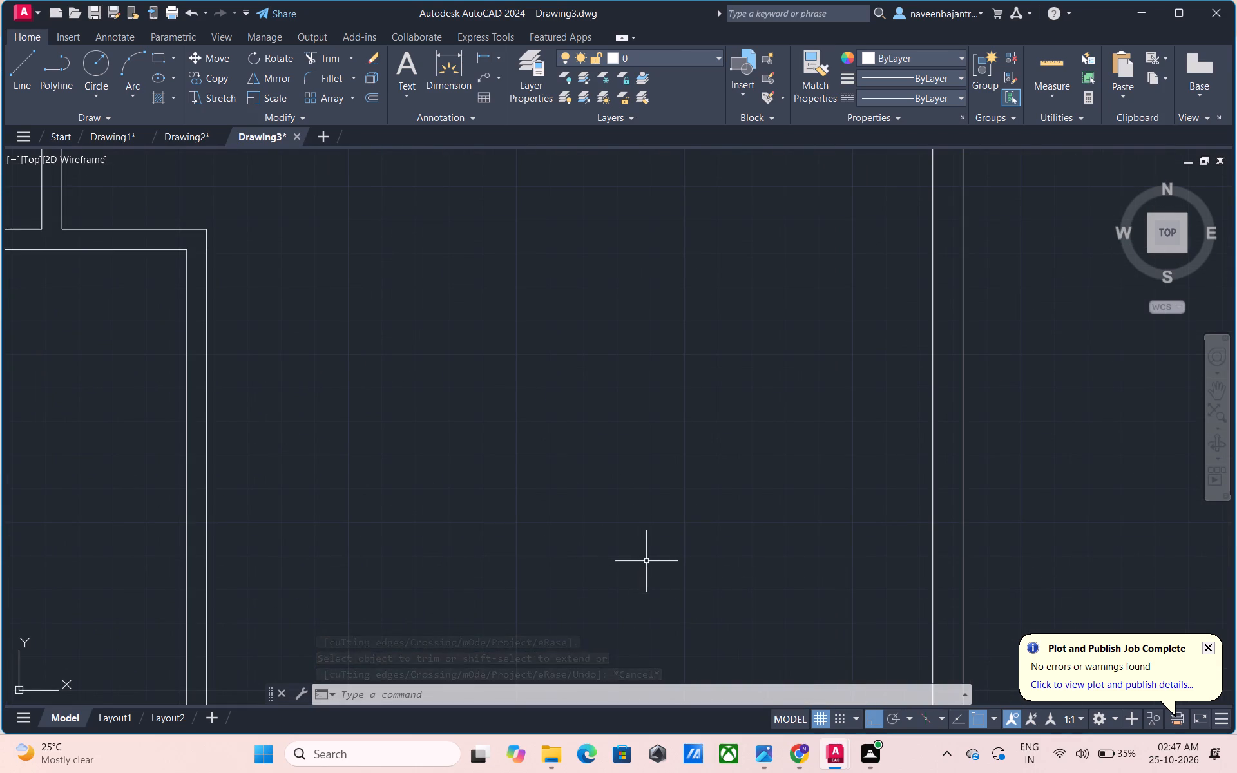
middle_drag(737, 586, 664, 418)
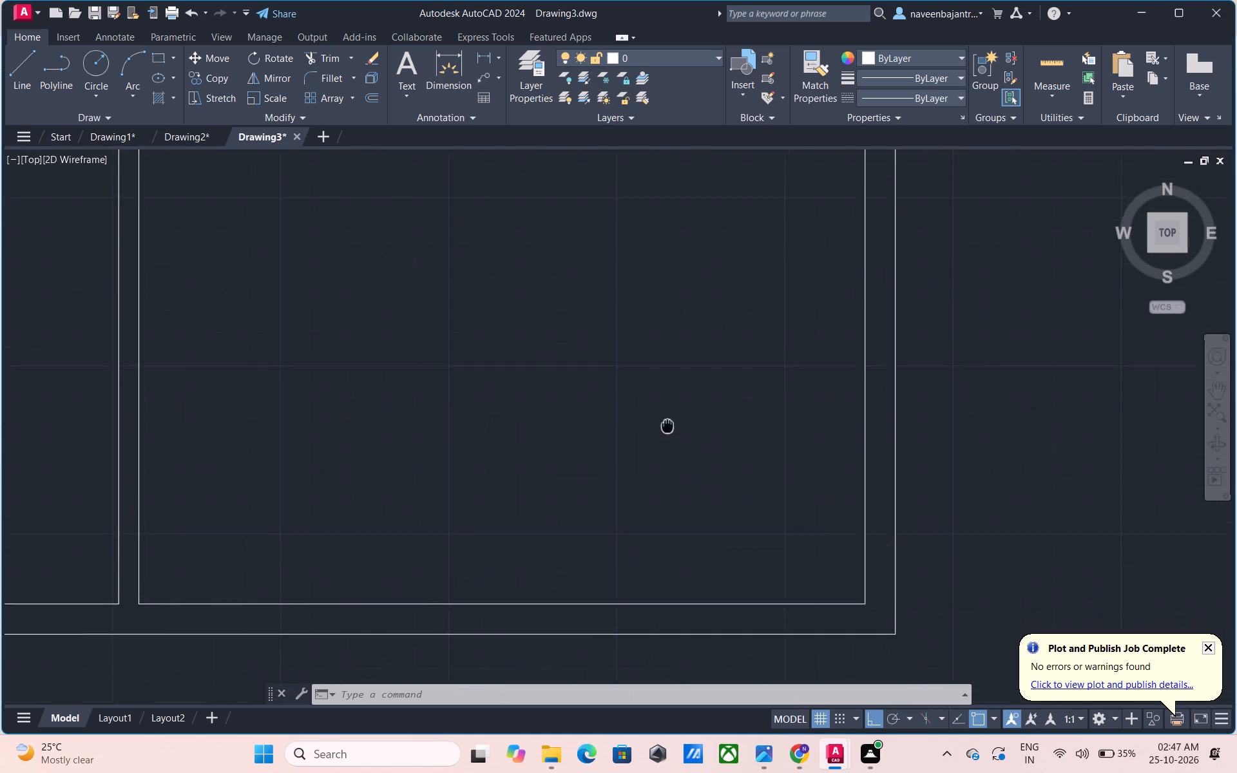
middle_drag(664, 418, 645, 370)
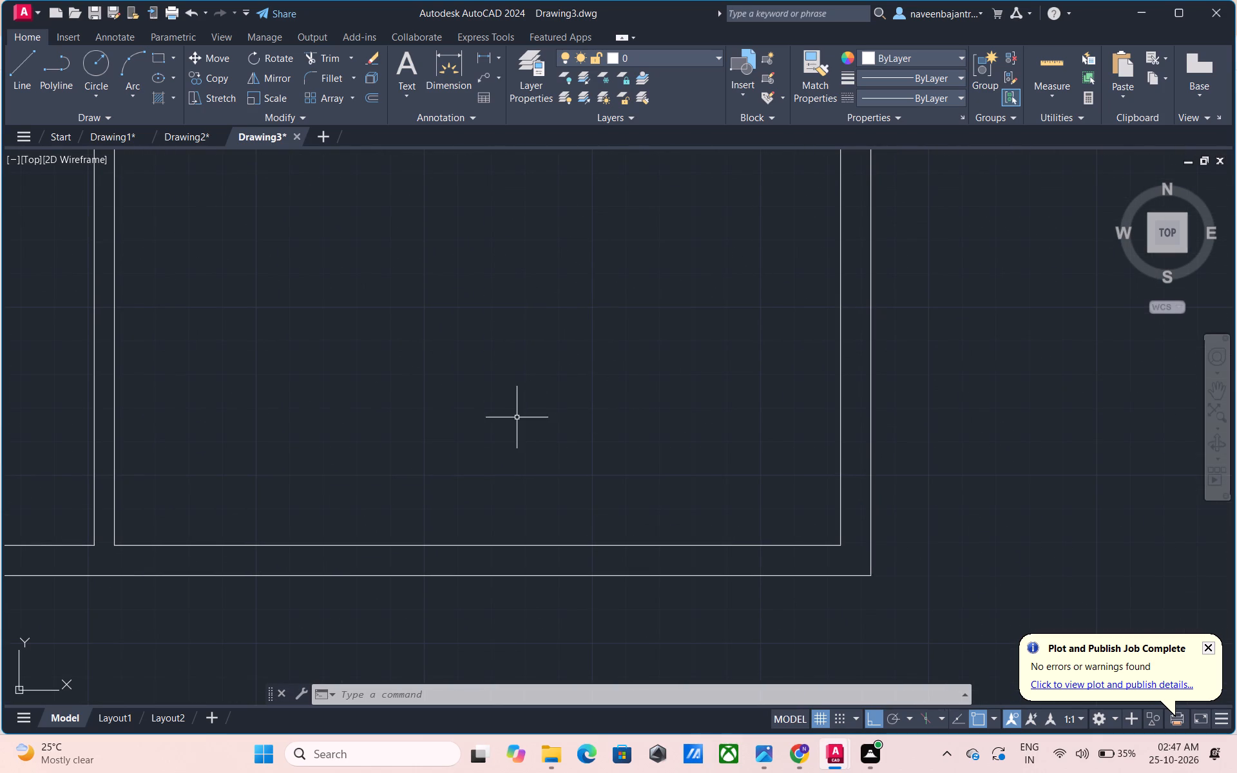
middle_drag(516, 417, 609, 422)
key(Escape)
key(l)
key(space)
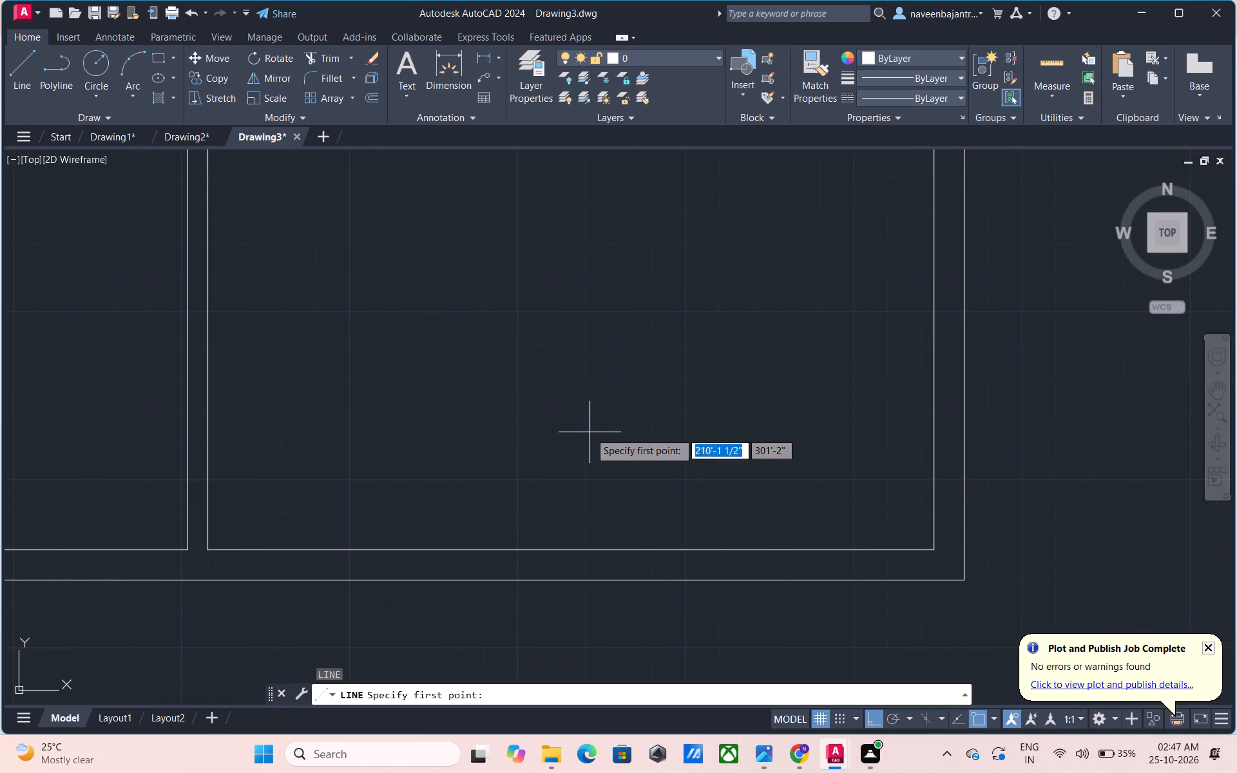
click(204, 551)
click(202, 608)
key(Escape)
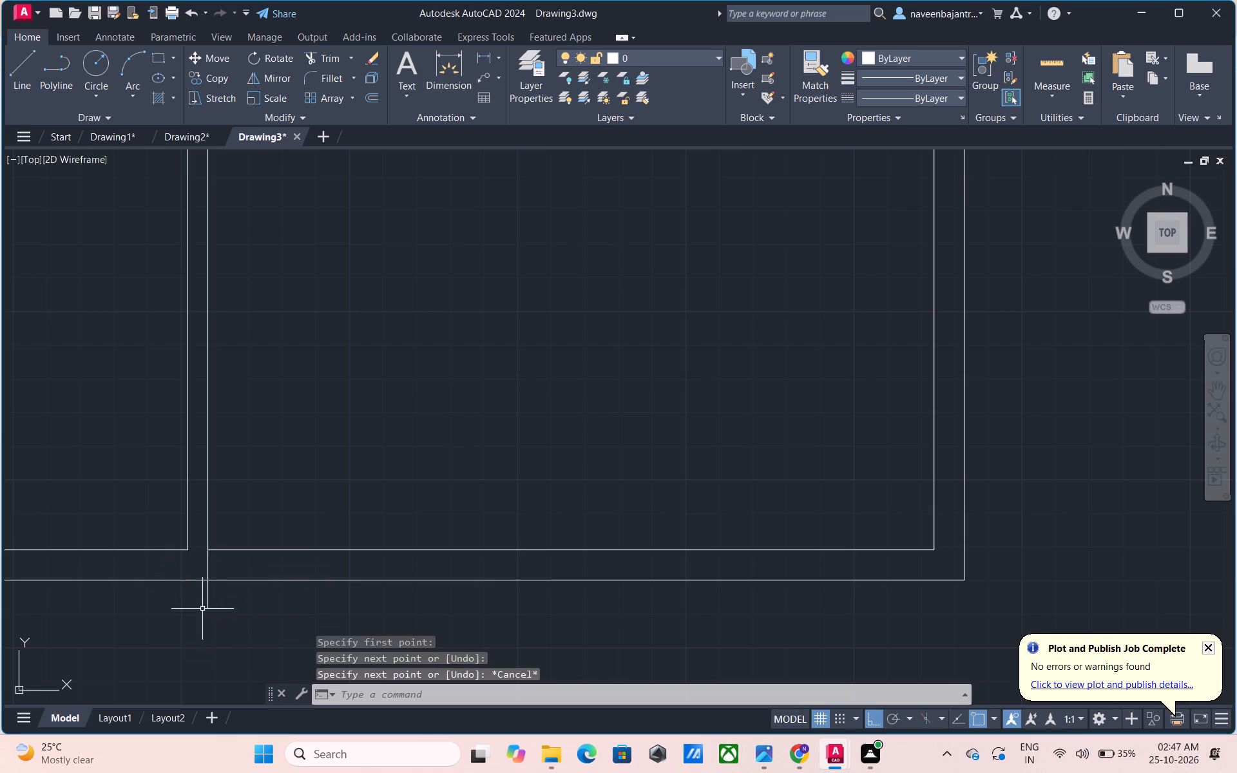
Trim the part of the new vertical line that extends below the bottom wall's outer line.
text(TR)
key(space)
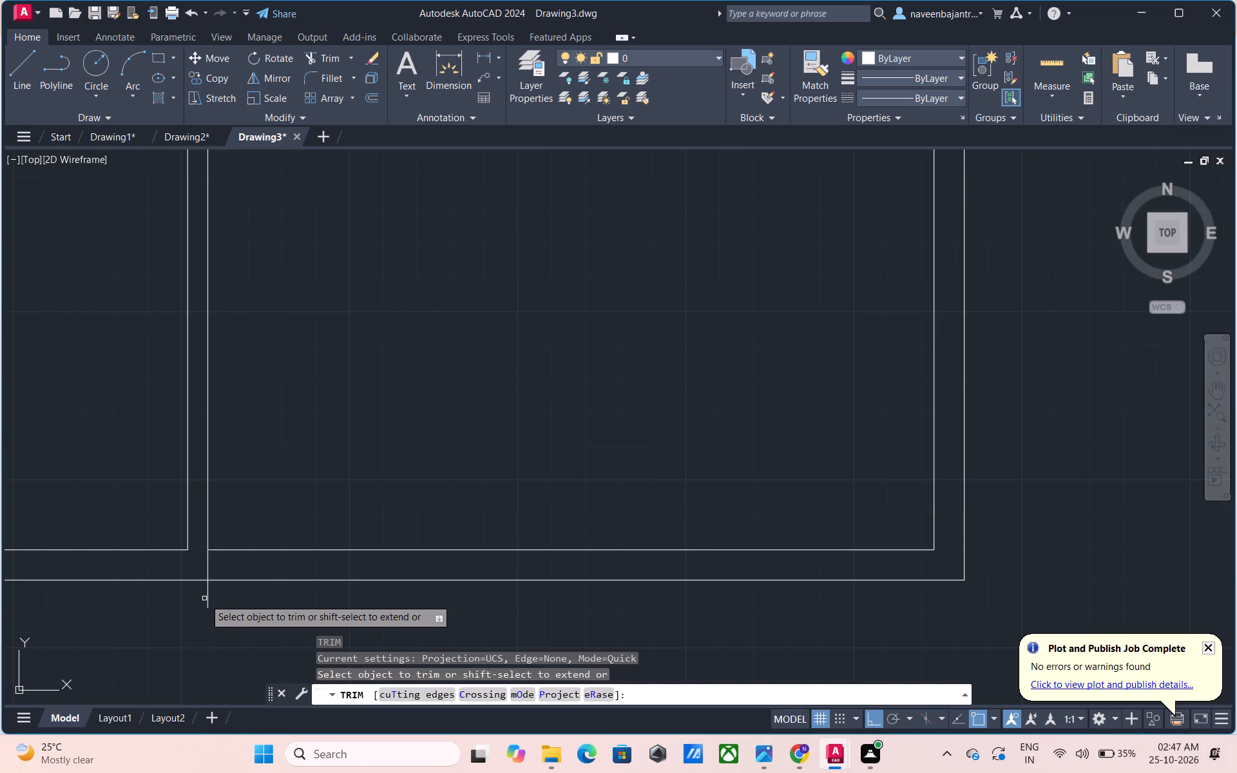
click(209, 595)
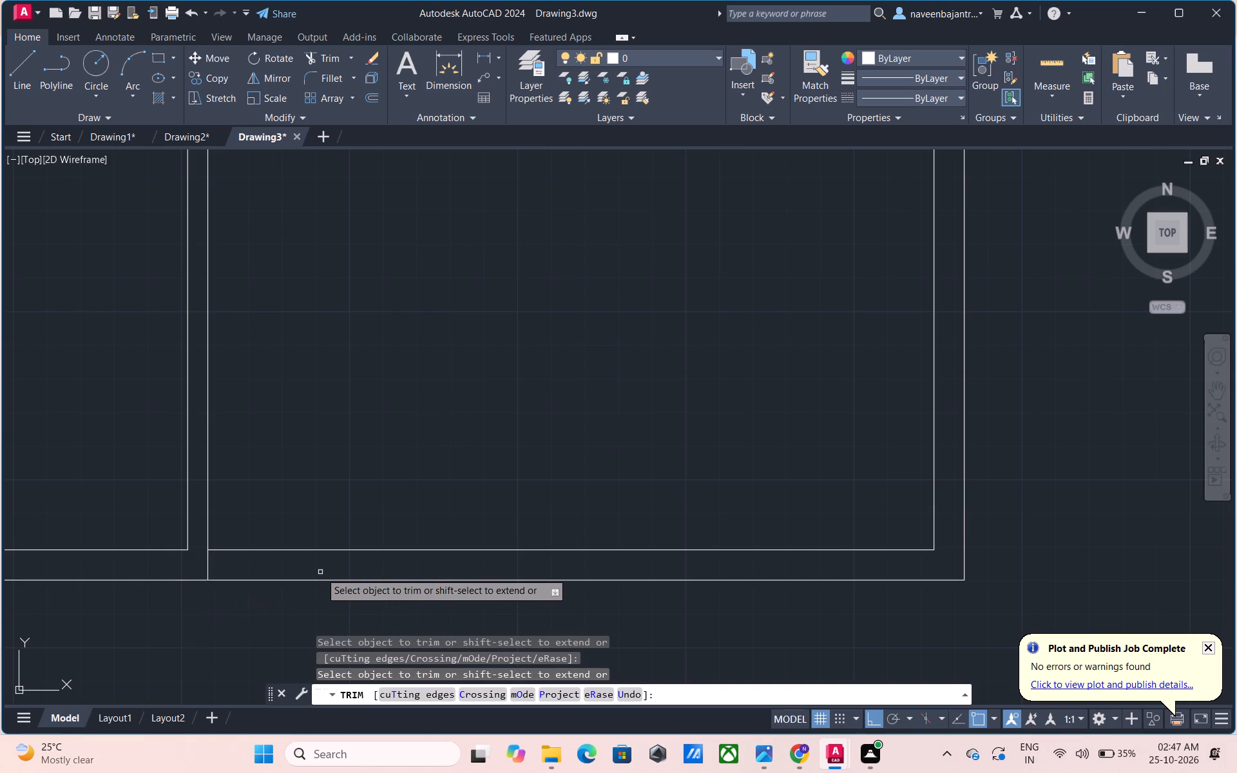
key(Escape)
Draw two horizontal lines continuing both faces of the lower-left room's upper wall to the right, past the right outer wall.
scroll(320, 572, down, 2)
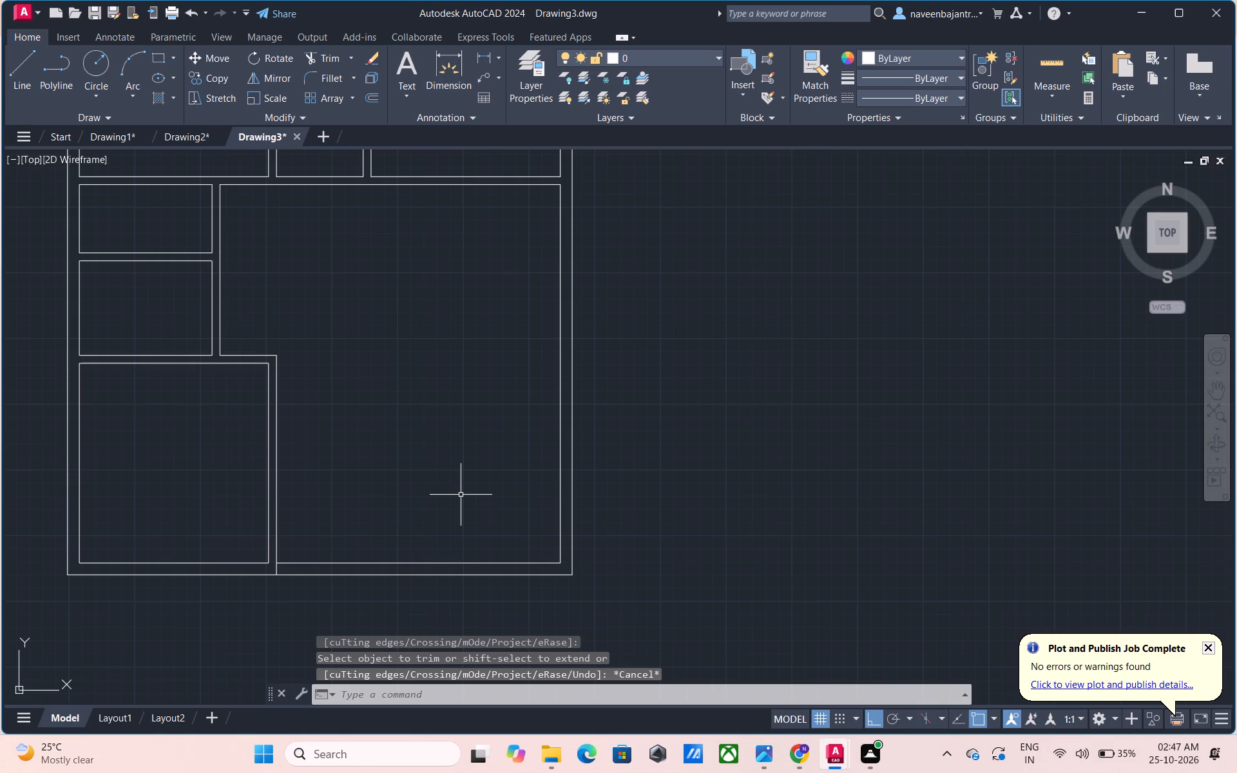
middle_drag(461, 495, 419, 505)
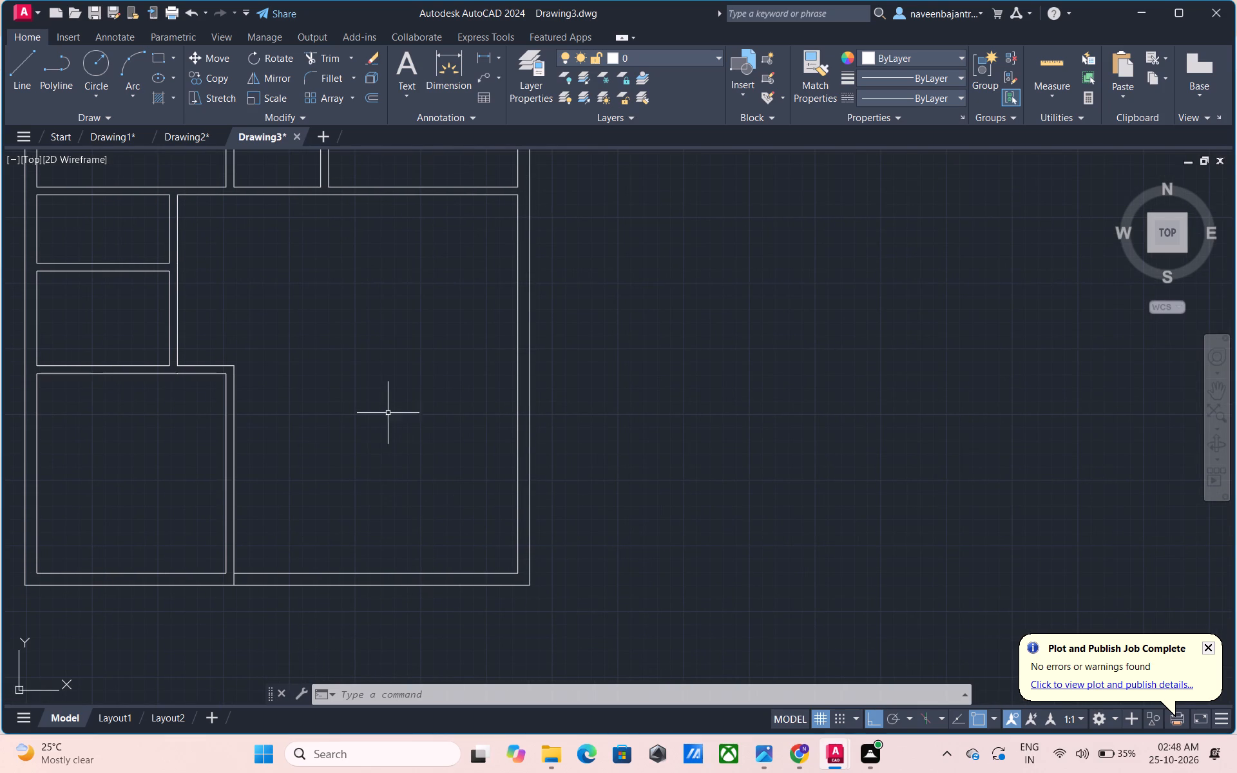
middle_drag(383, 401, 511, 390)
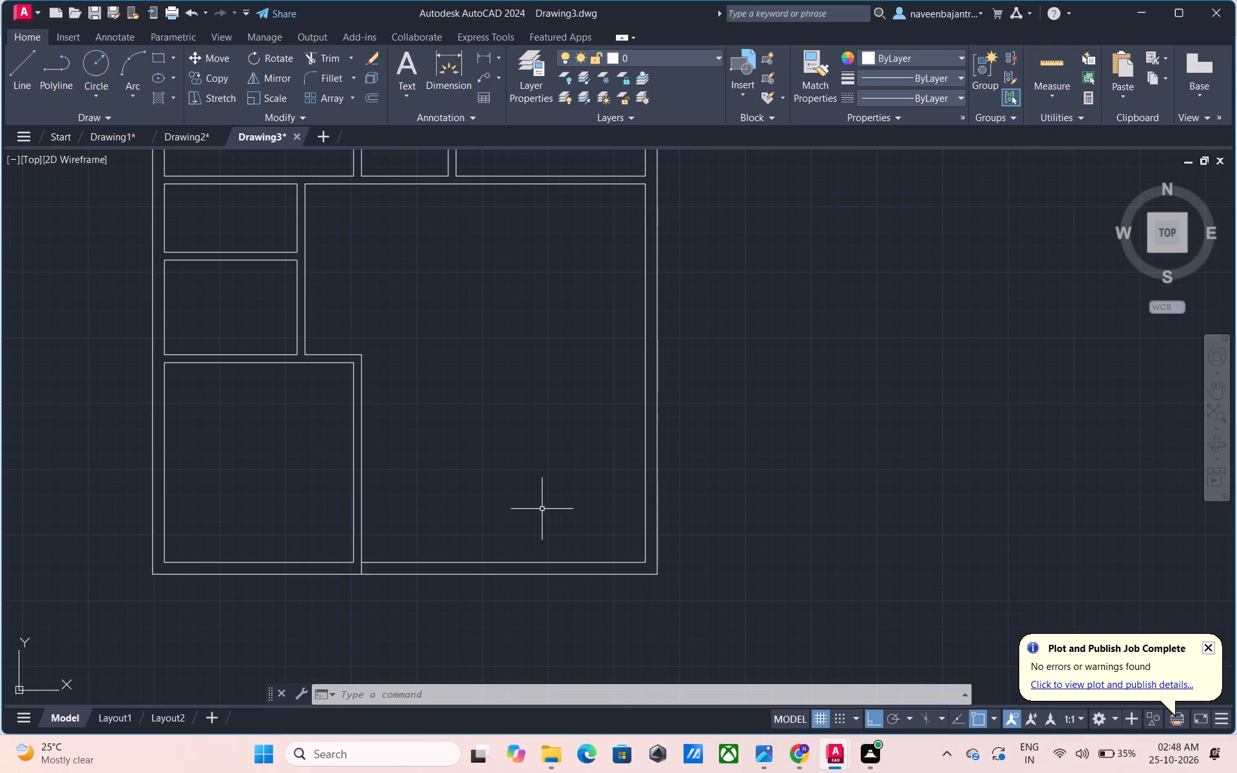
middle_drag(559, 475, 513, 505)
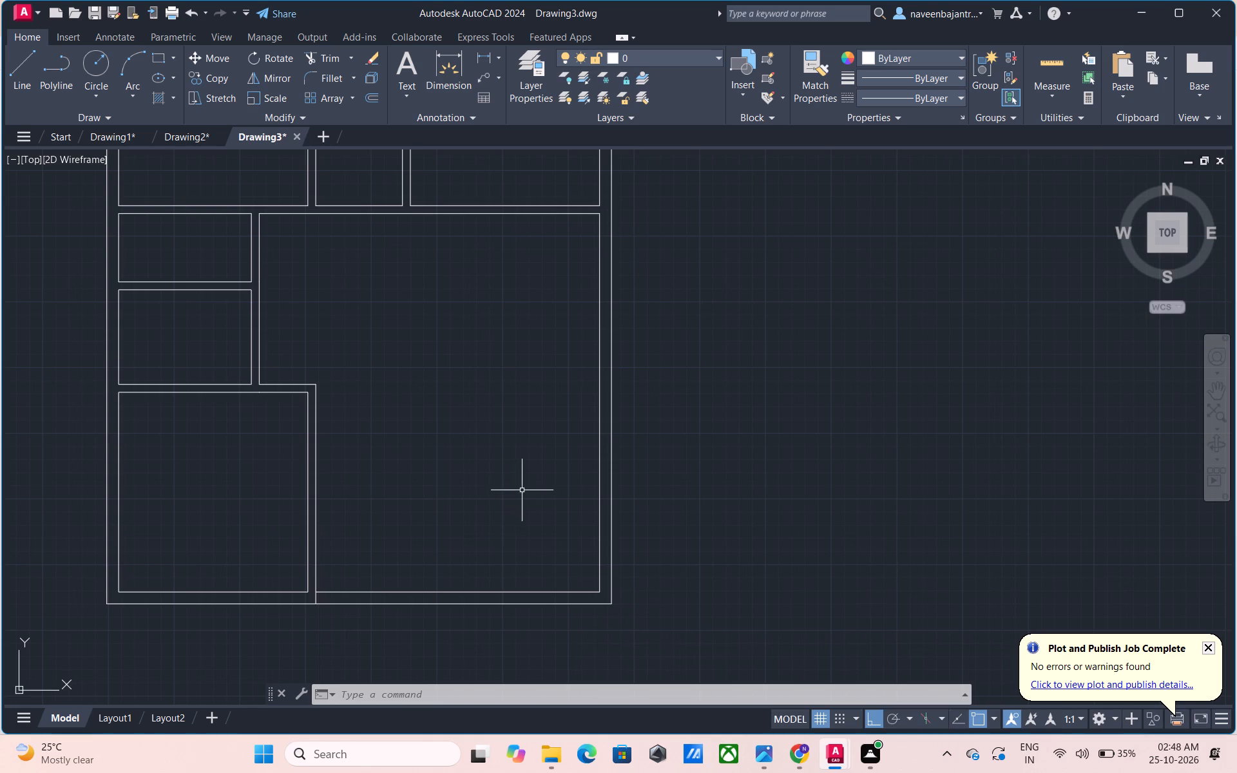
middle_drag(523, 487, 482, 493)
key(Escape)
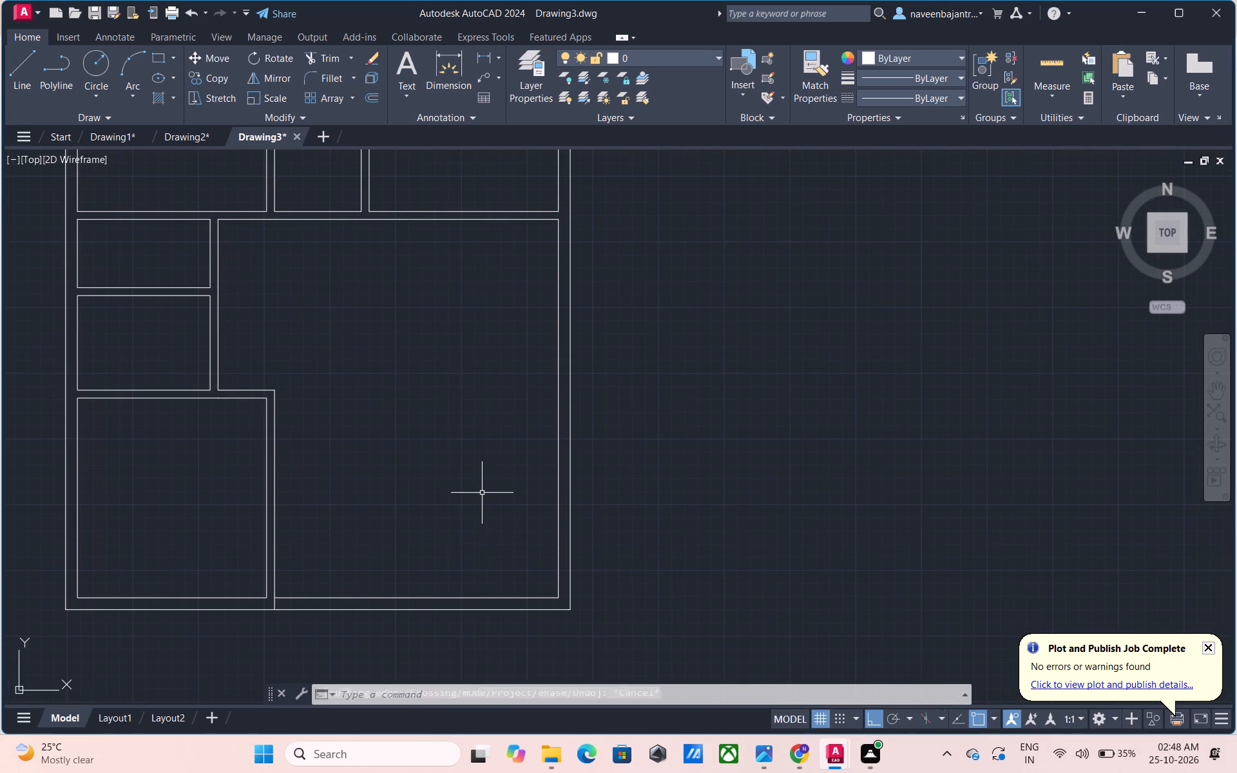
key(Escape)
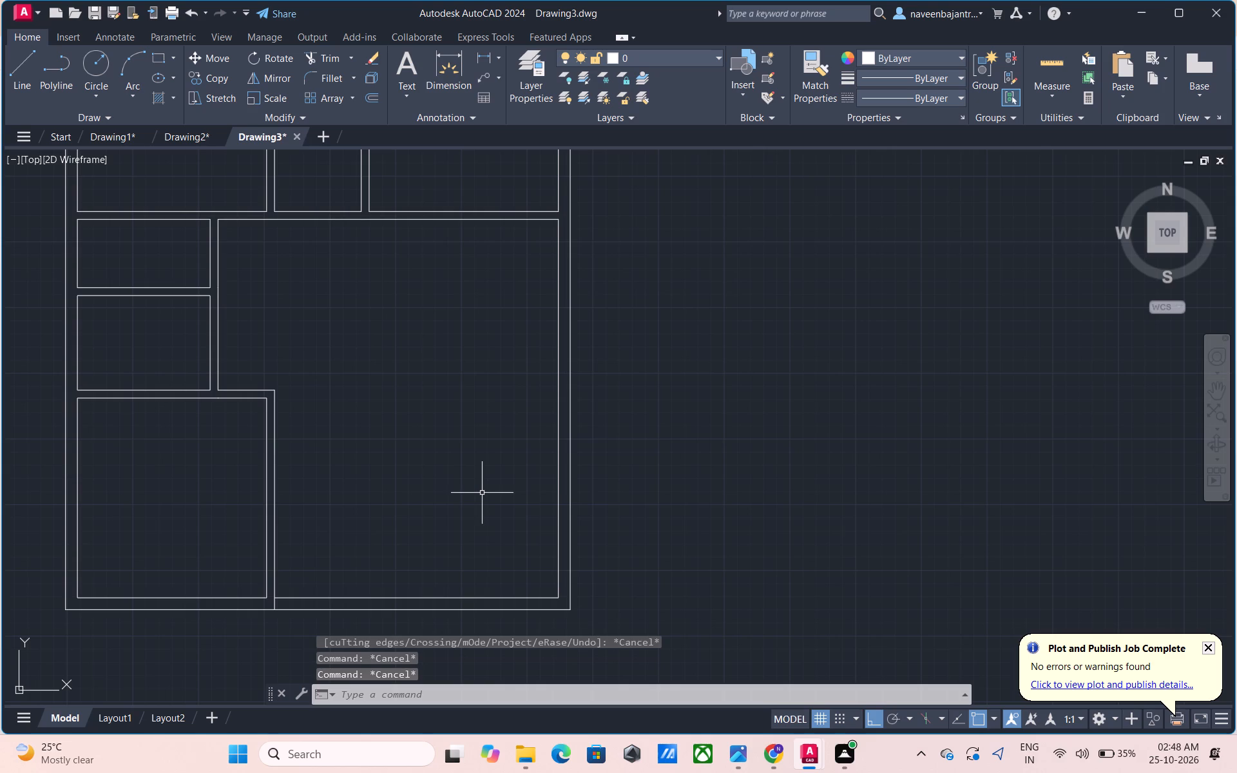
text(L)
key(space)
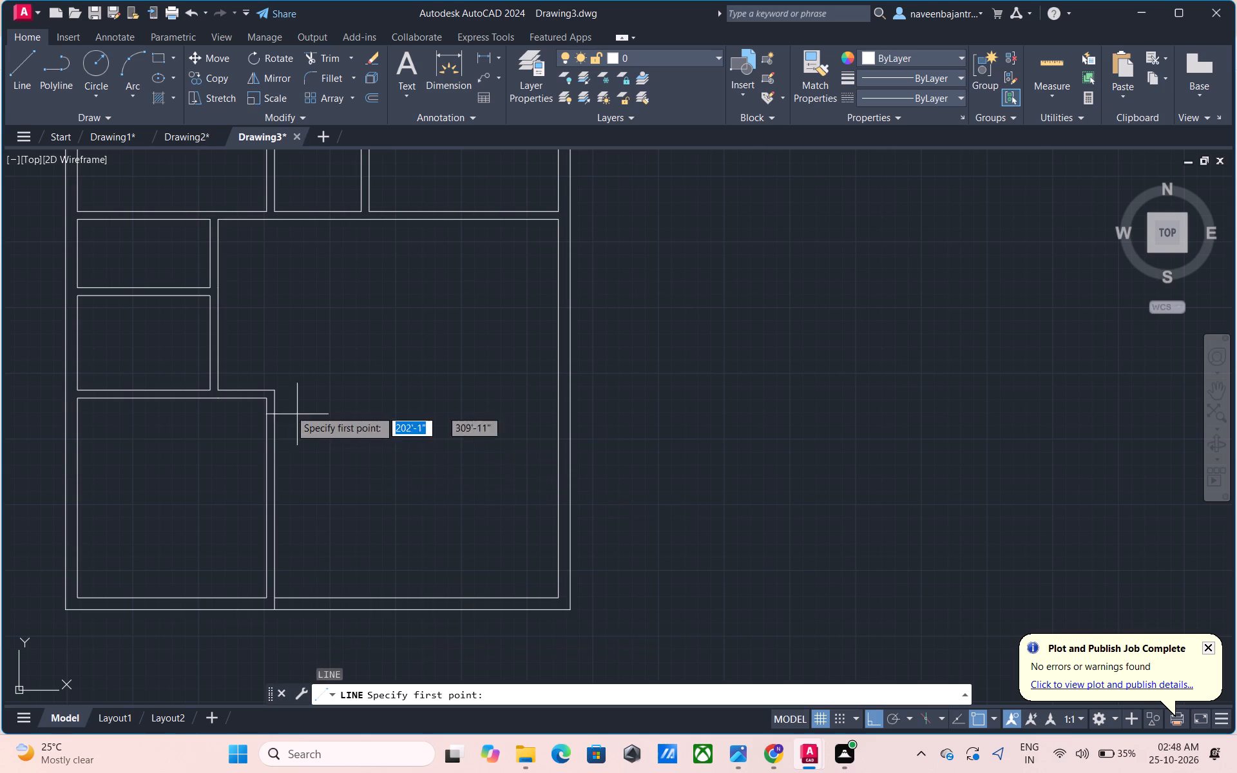
click(274, 389)
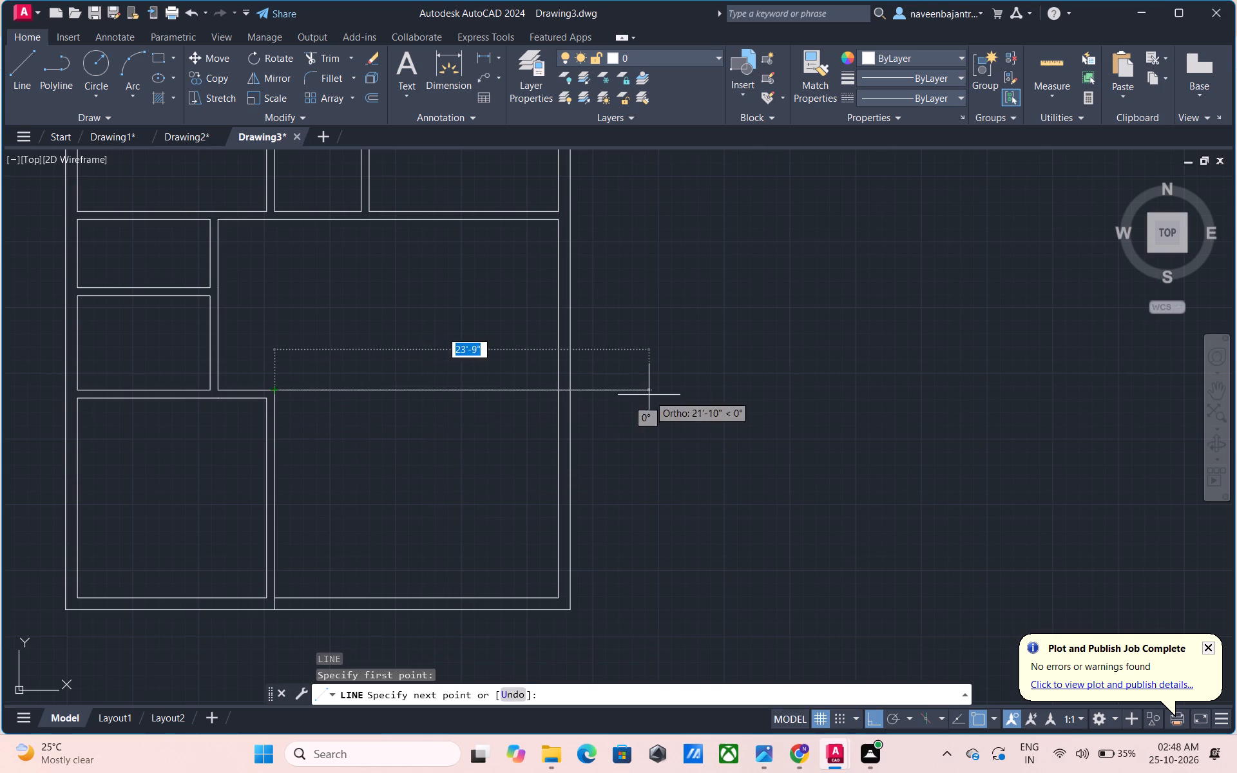
click(676, 396)
key(Escape)
text(L)
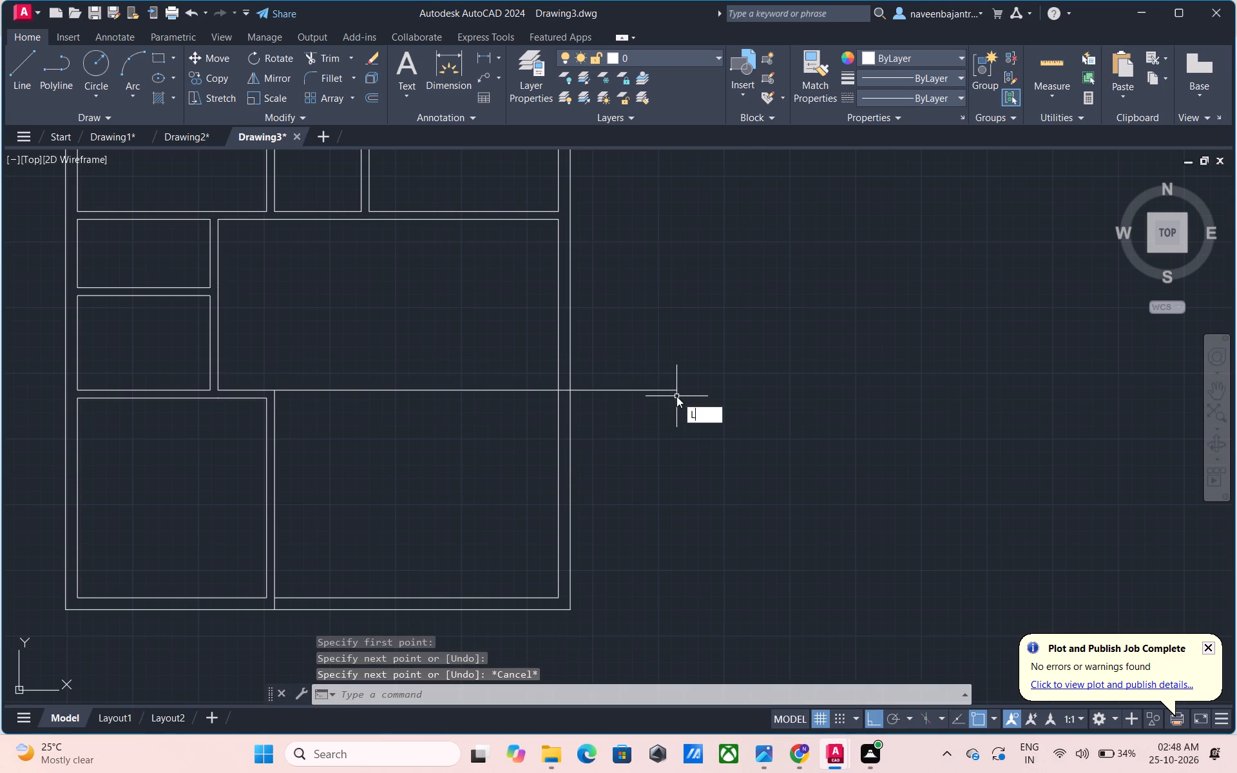
key(space)
click(264, 399)
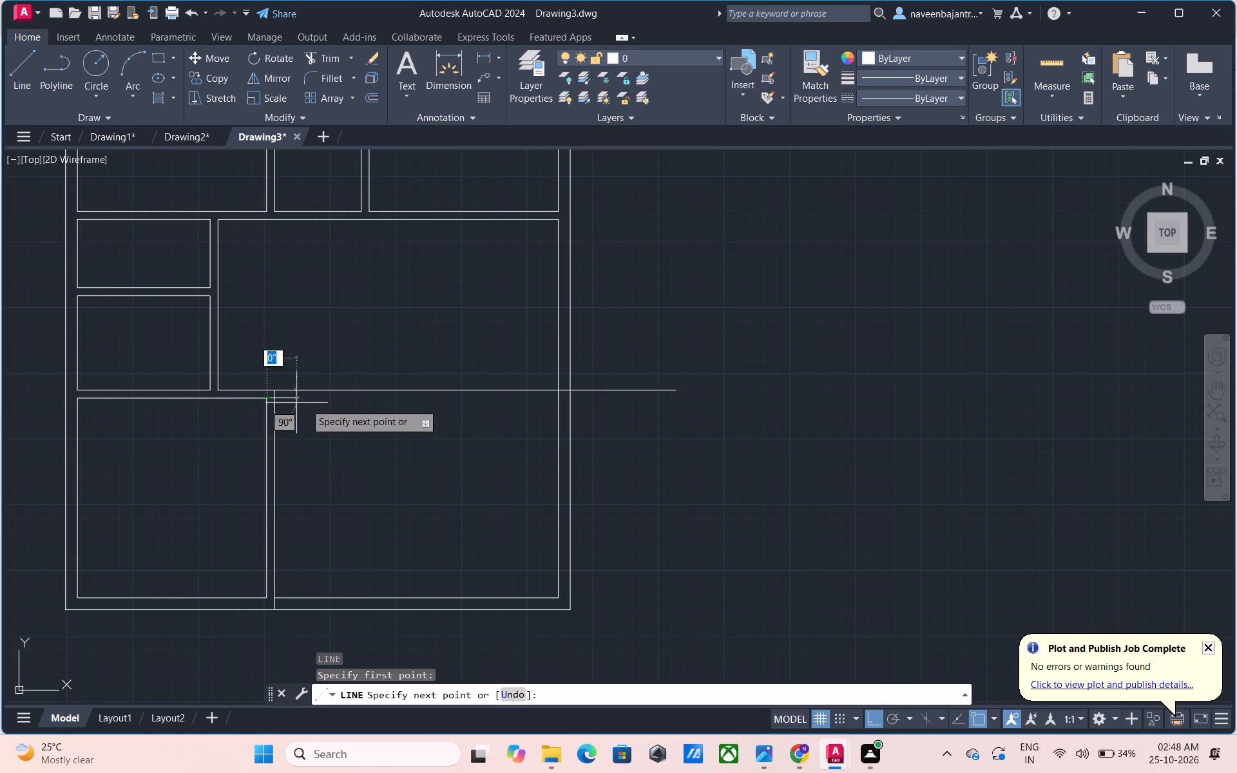
click(670, 433)
key(Escape)
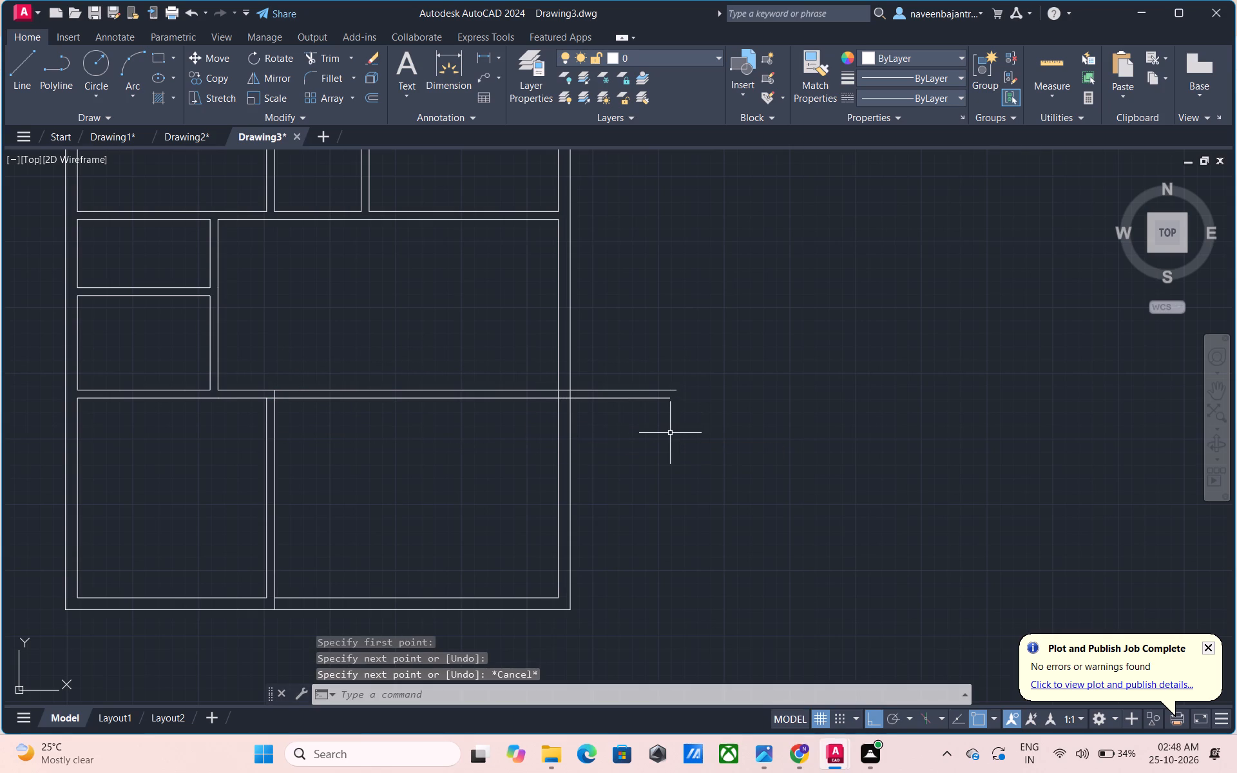
Trim both horizontal lines back to the right outer wall's inner face and remove that face's segment between them.
text(TR)
key(space)
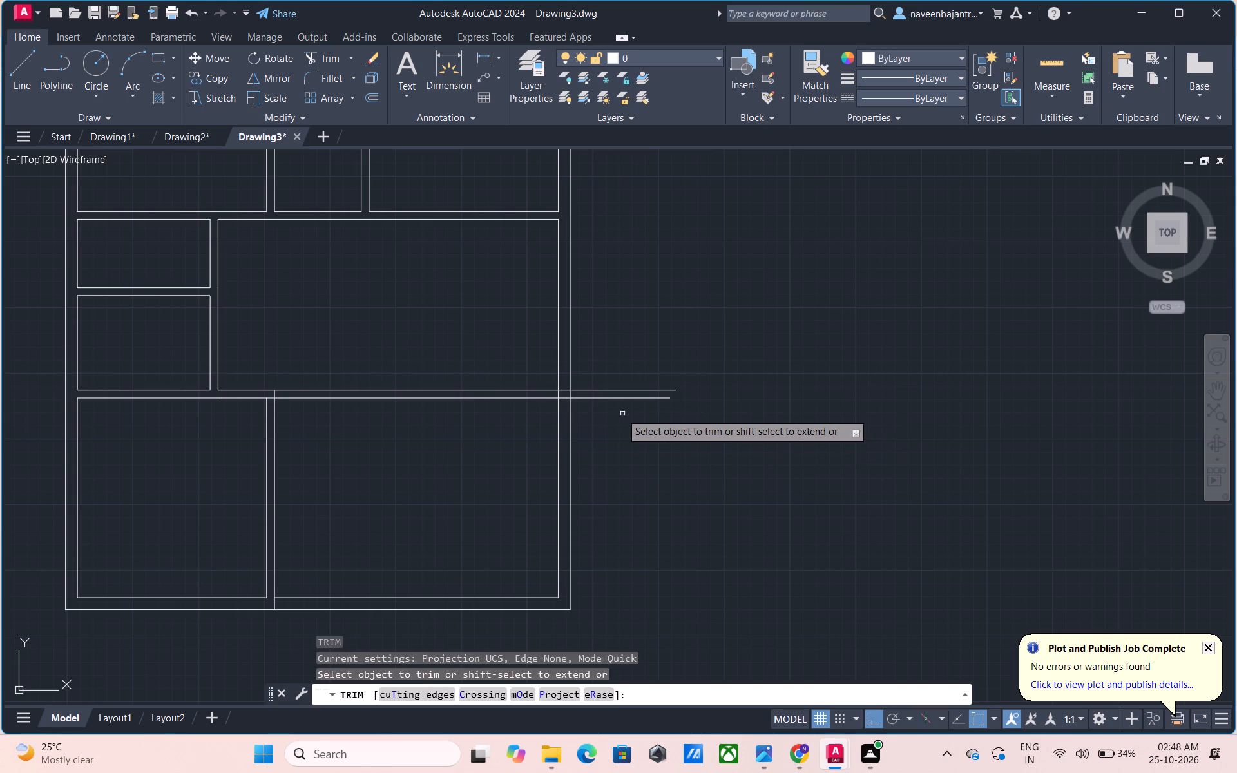
click(606, 399)
click(597, 386)
click(595, 394)
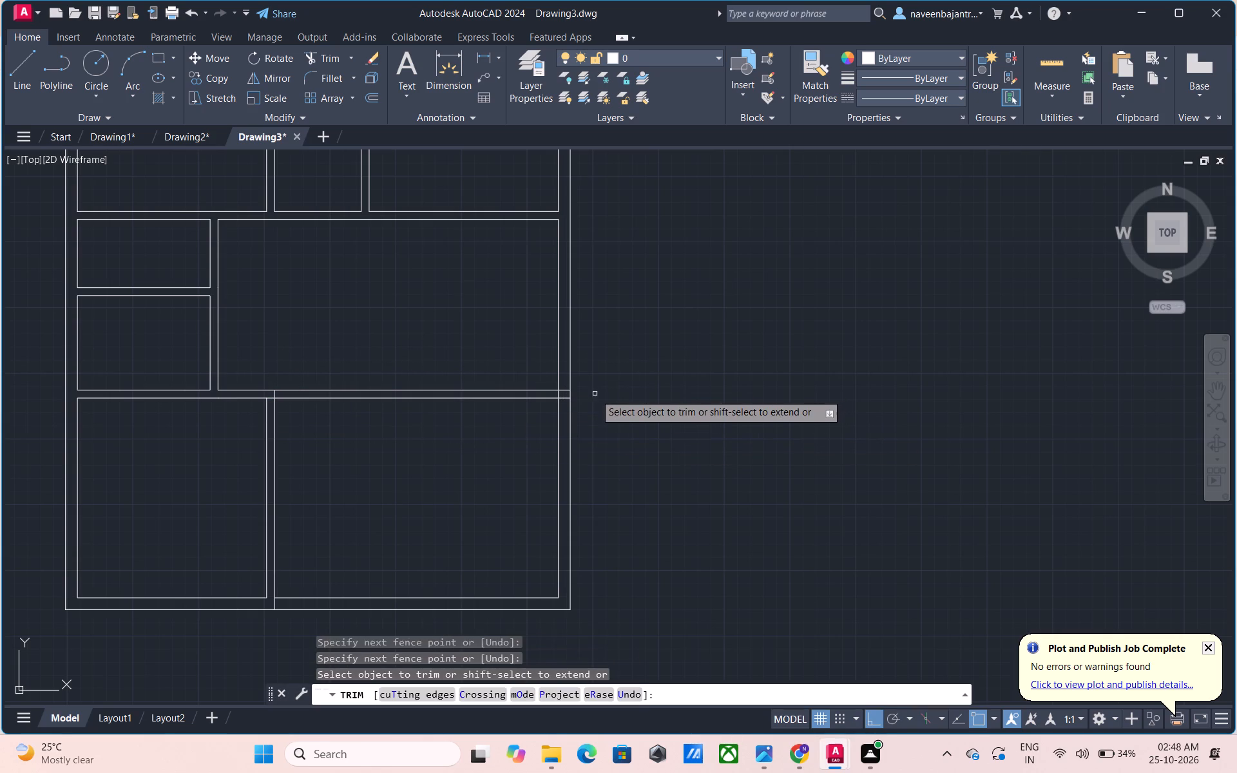
click(564, 389)
click(564, 398)
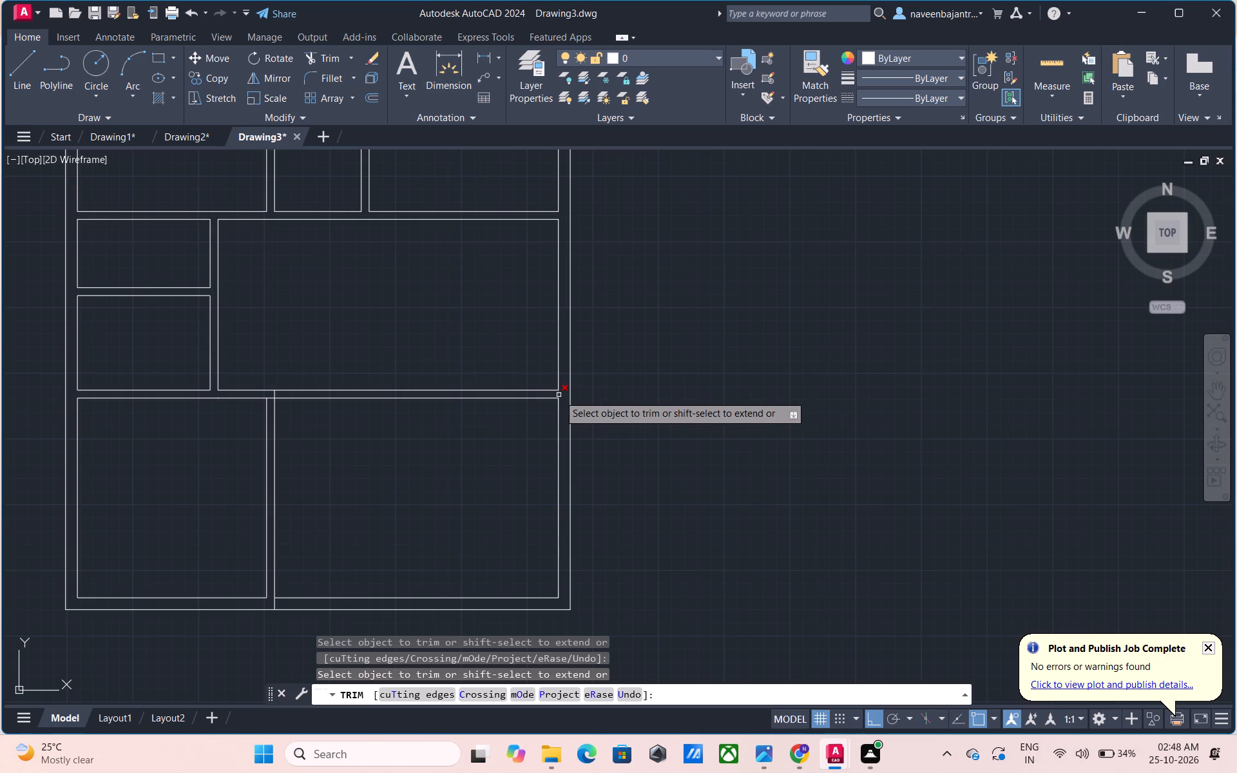
click(559, 395)
key(Escape)
key(Escape)
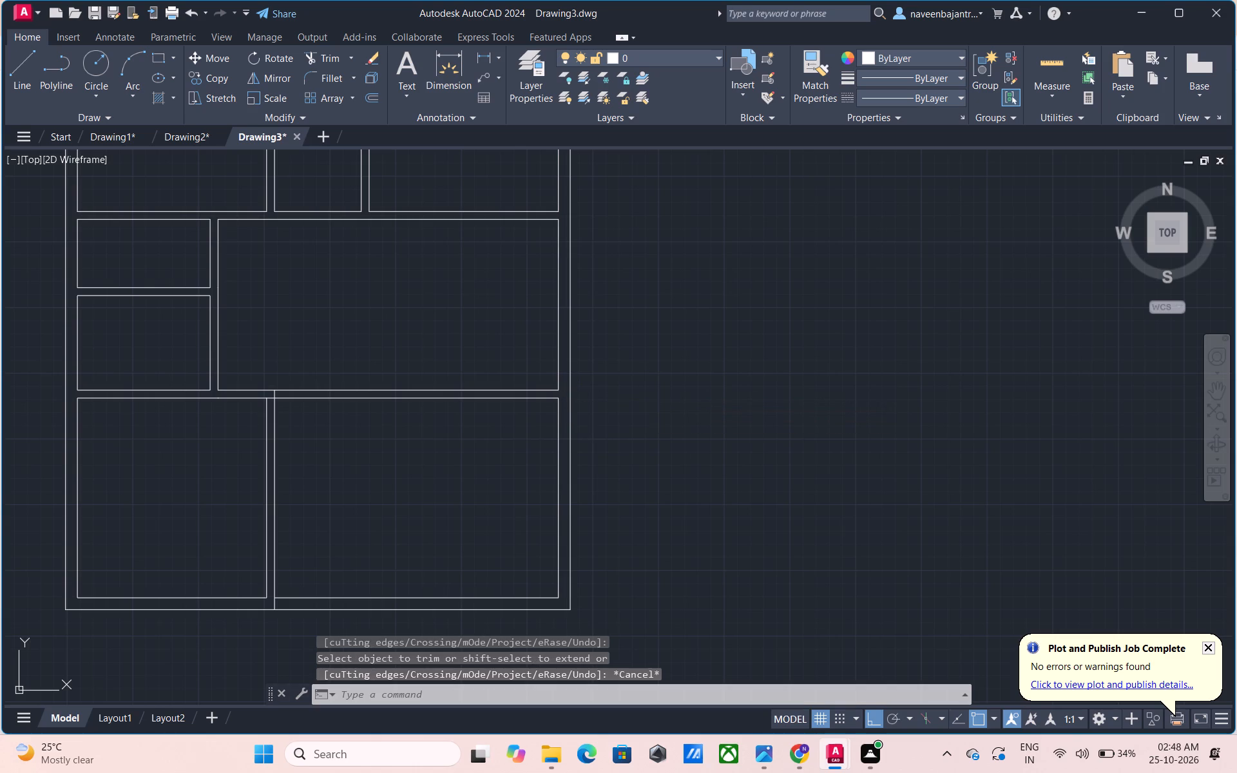
key(Escape)
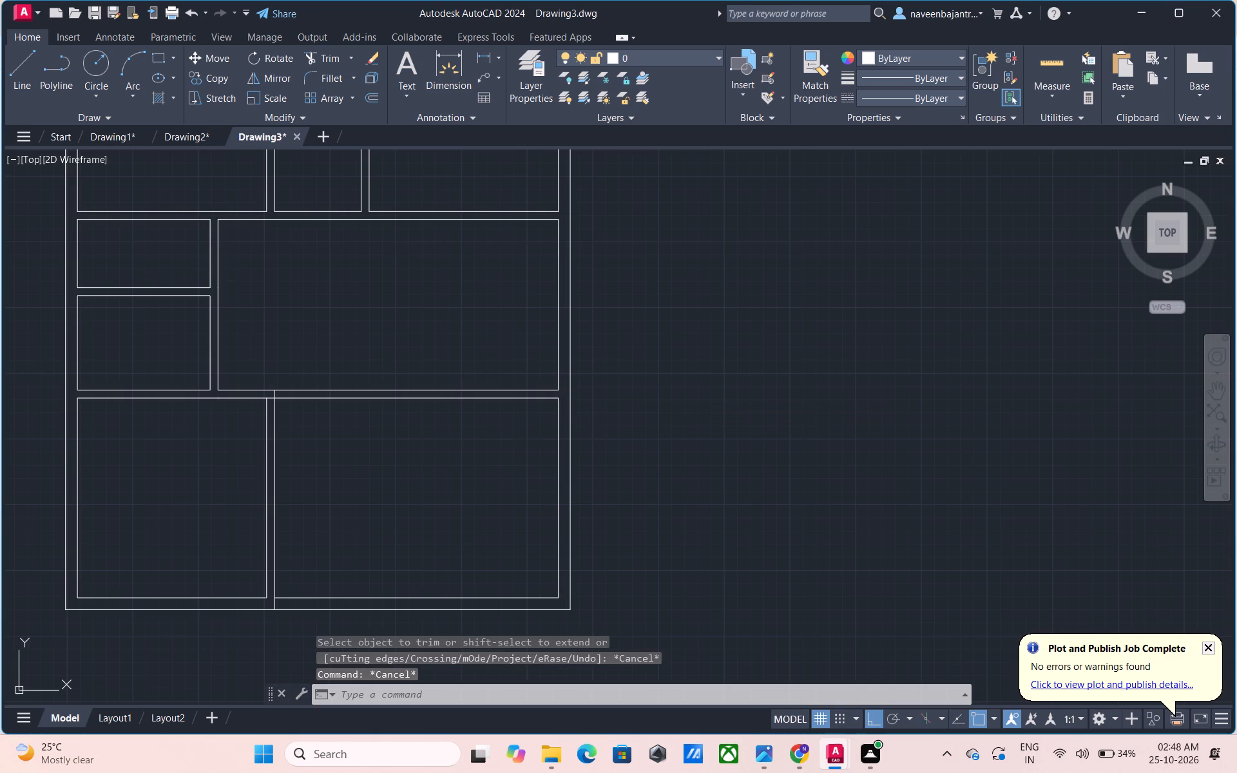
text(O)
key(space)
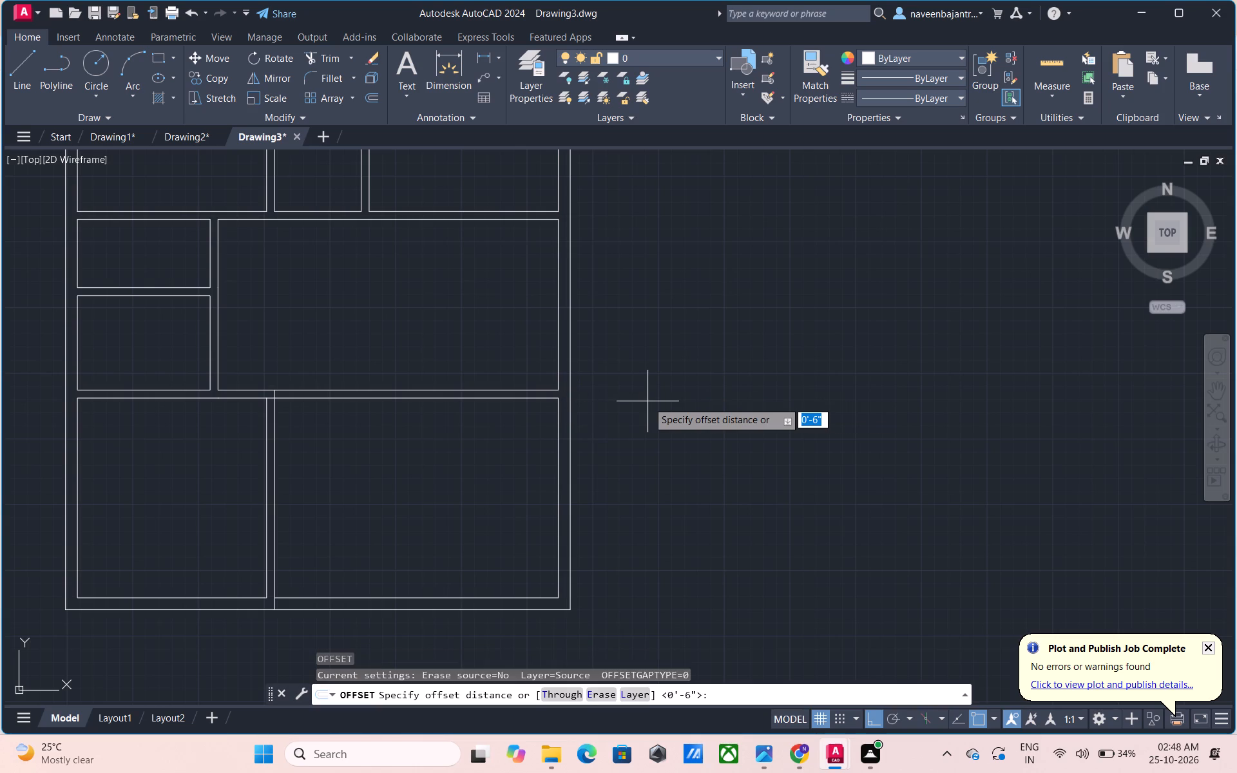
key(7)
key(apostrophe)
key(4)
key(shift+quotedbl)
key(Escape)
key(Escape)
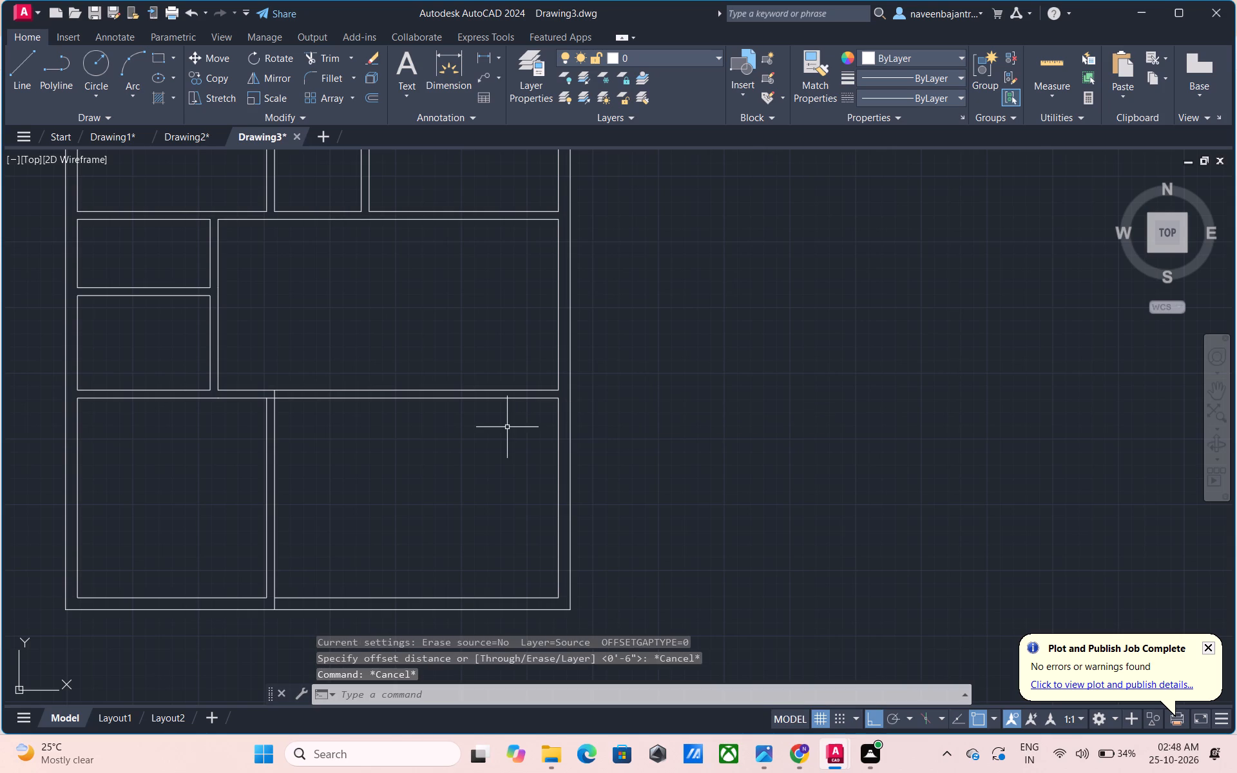
Offset the lower face of the lower-right room's upper wall 7'4" downward.
text(O)
key(space)
text(7'4")
key(Return)
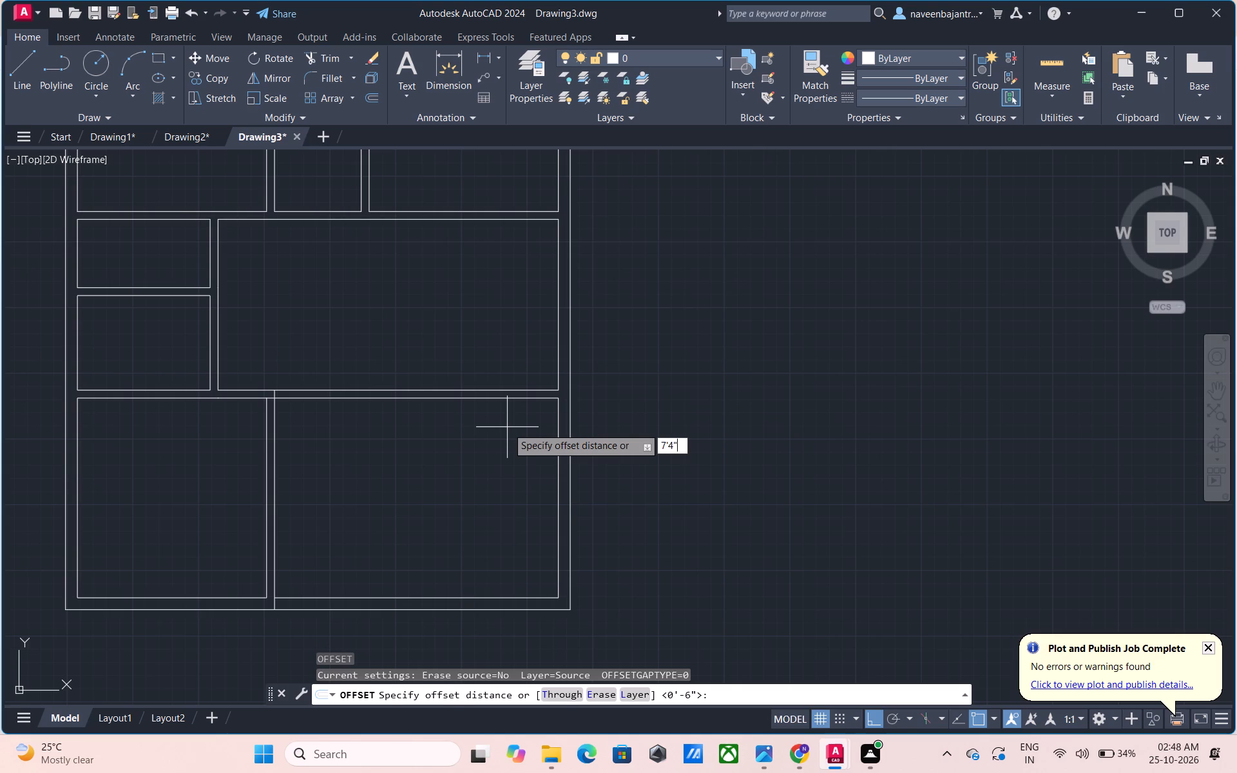
click(492, 398)
click(492, 425)
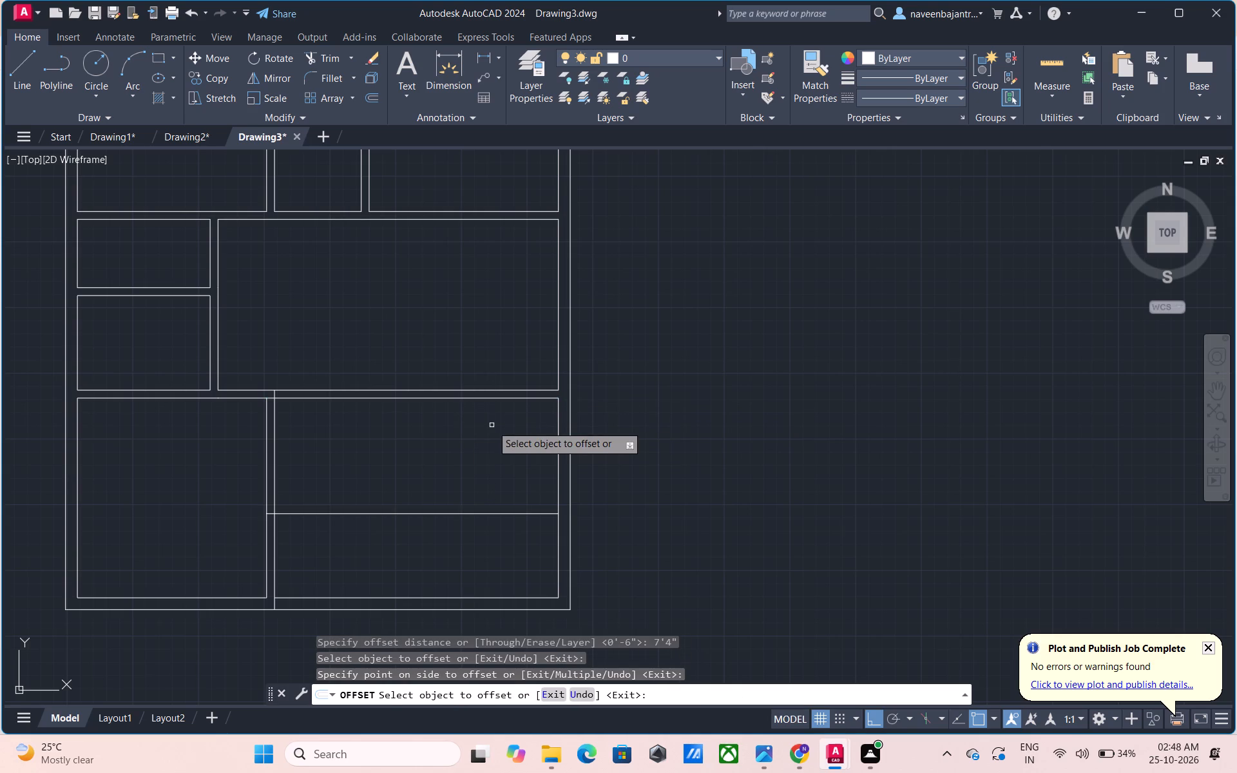
key(Escape)
Offset the new horizontal line in the lower-right room 9" downward to form the second wall face.
text(O 9)
key(shift+quotedbl)
key(Return)
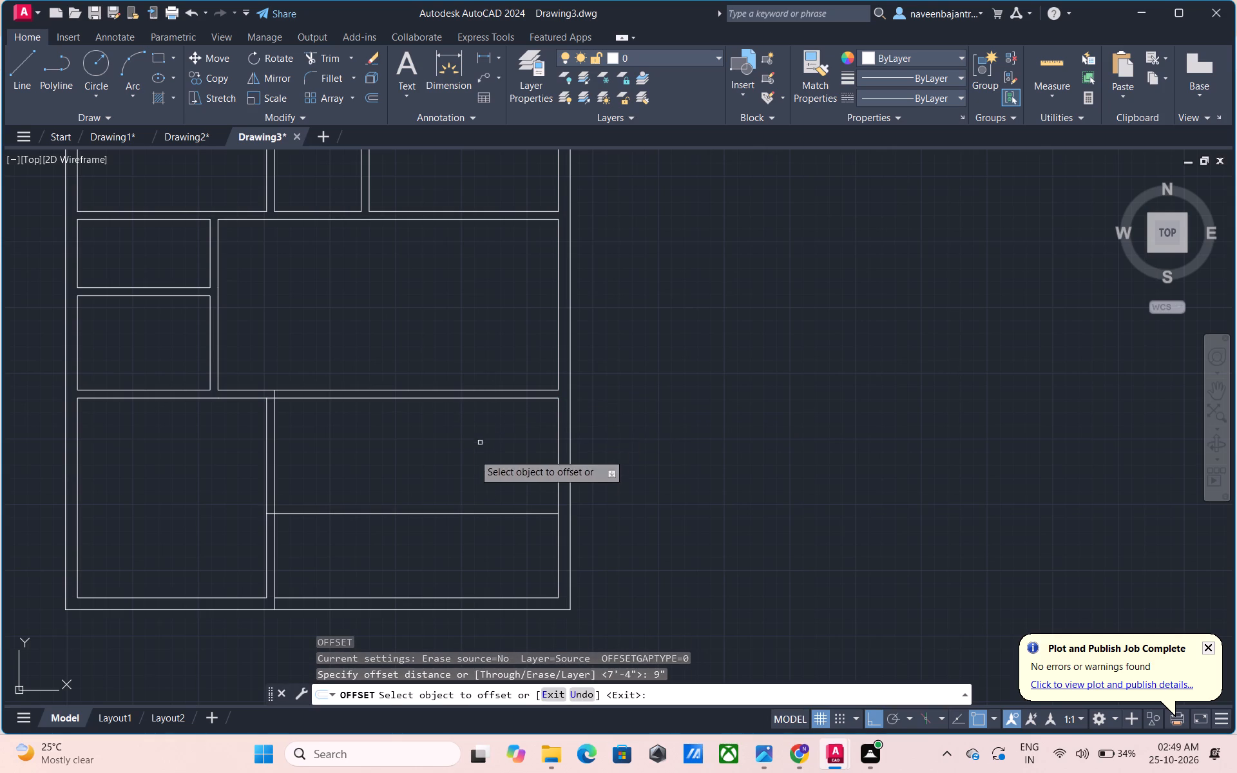
click(465, 513)
click(467, 528)
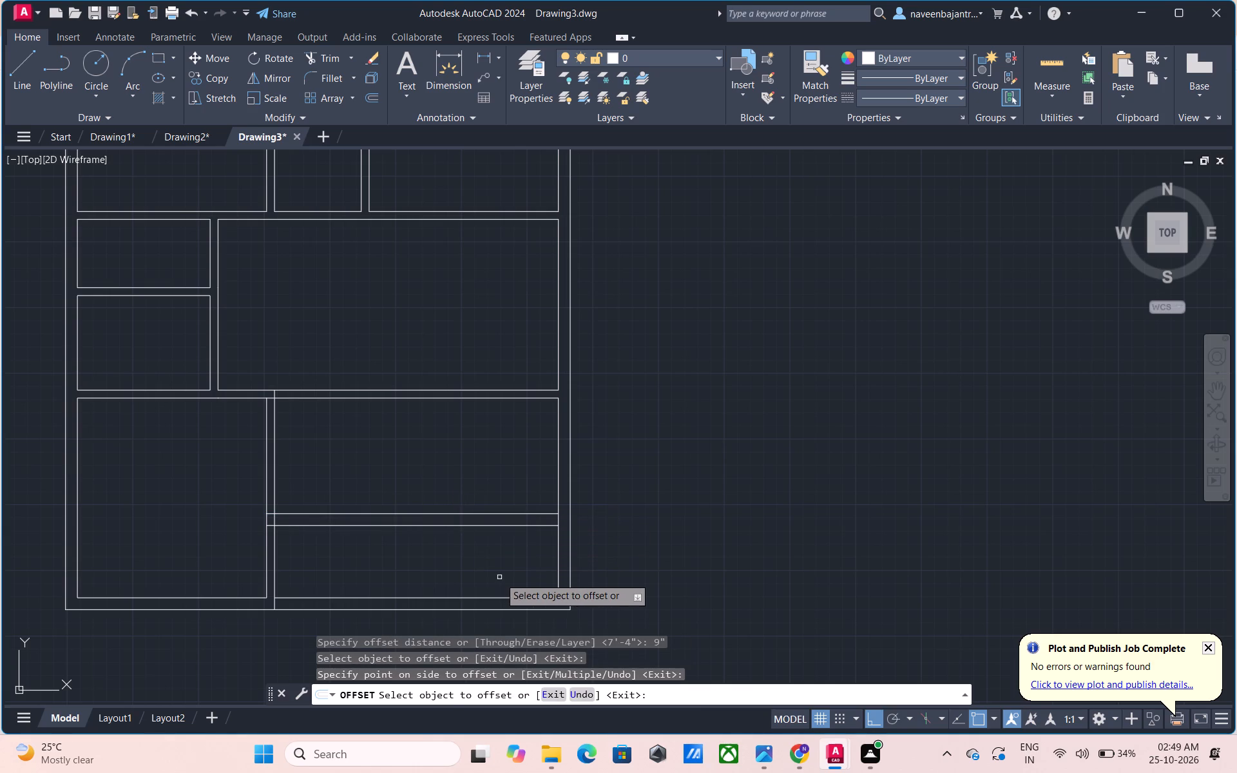
key(Escape)
Trim the right outer wall's inner face below the new 9" wall's upper line and remove the bottom wall's inner line there.
text(TR)
key(space)
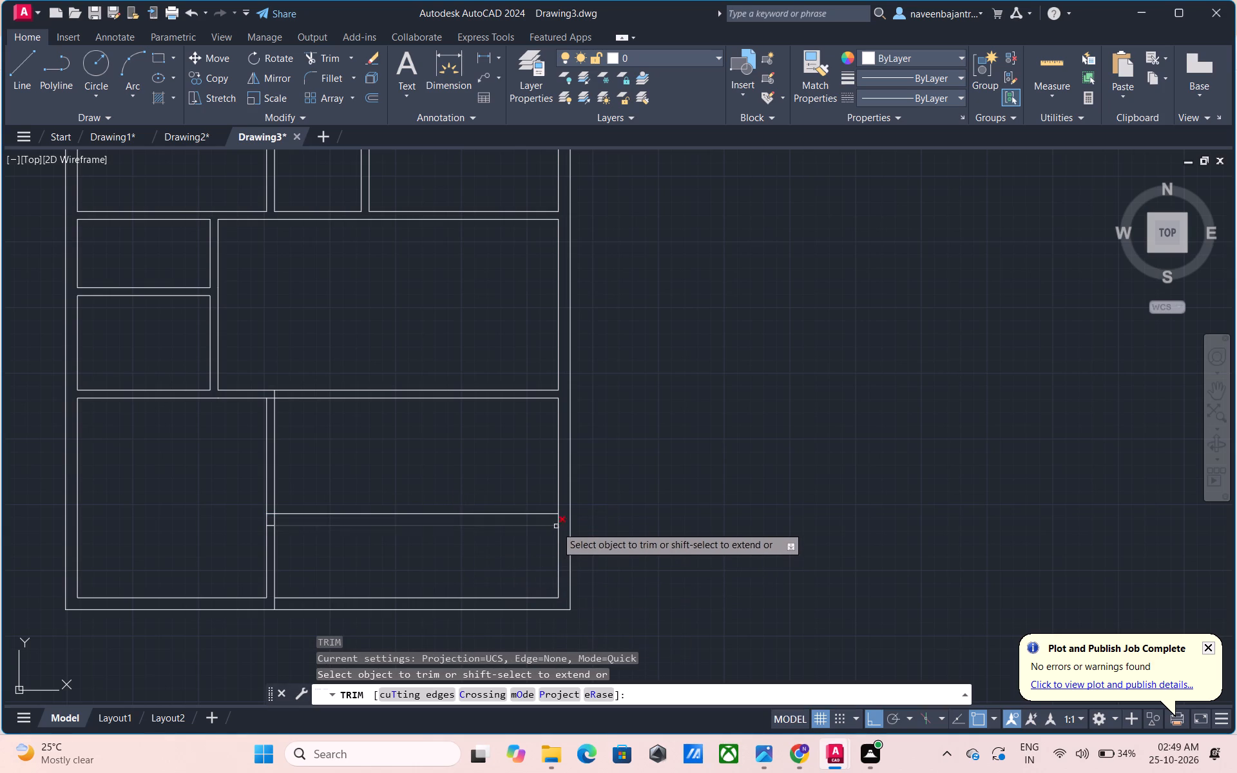
click(557, 522)
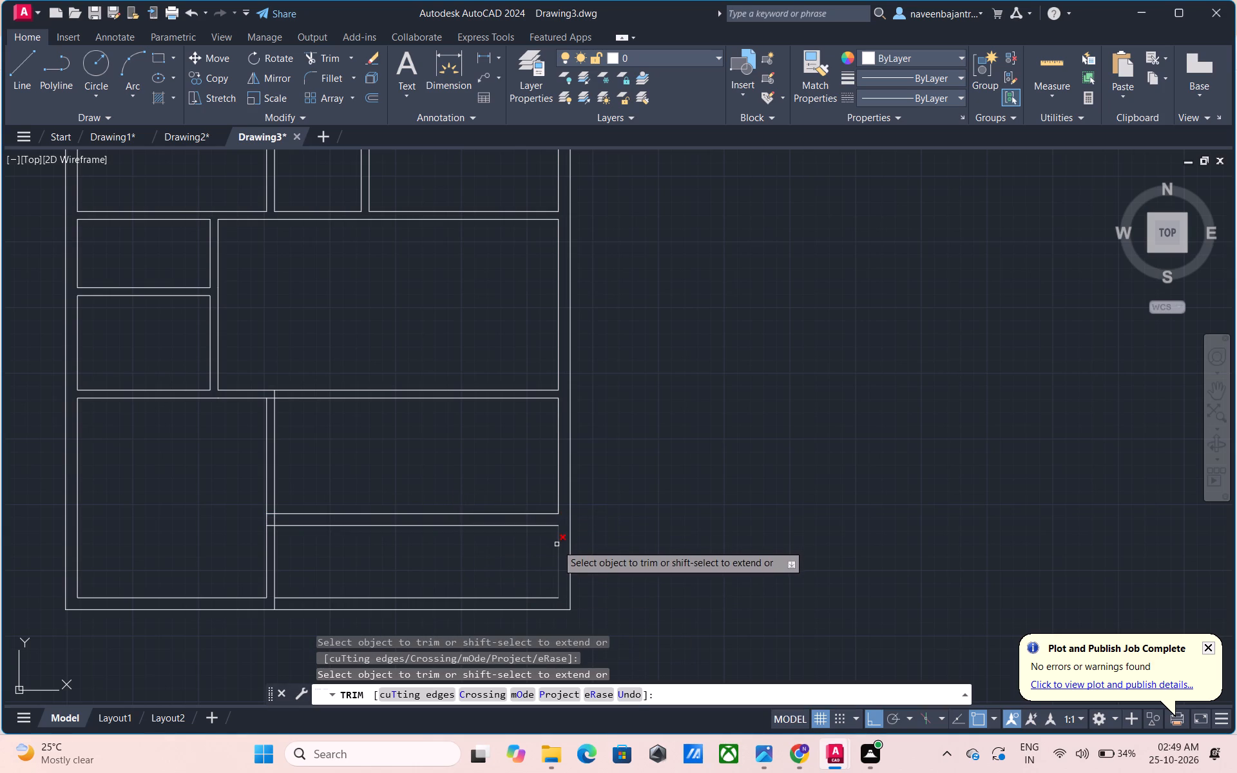
click(559, 545)
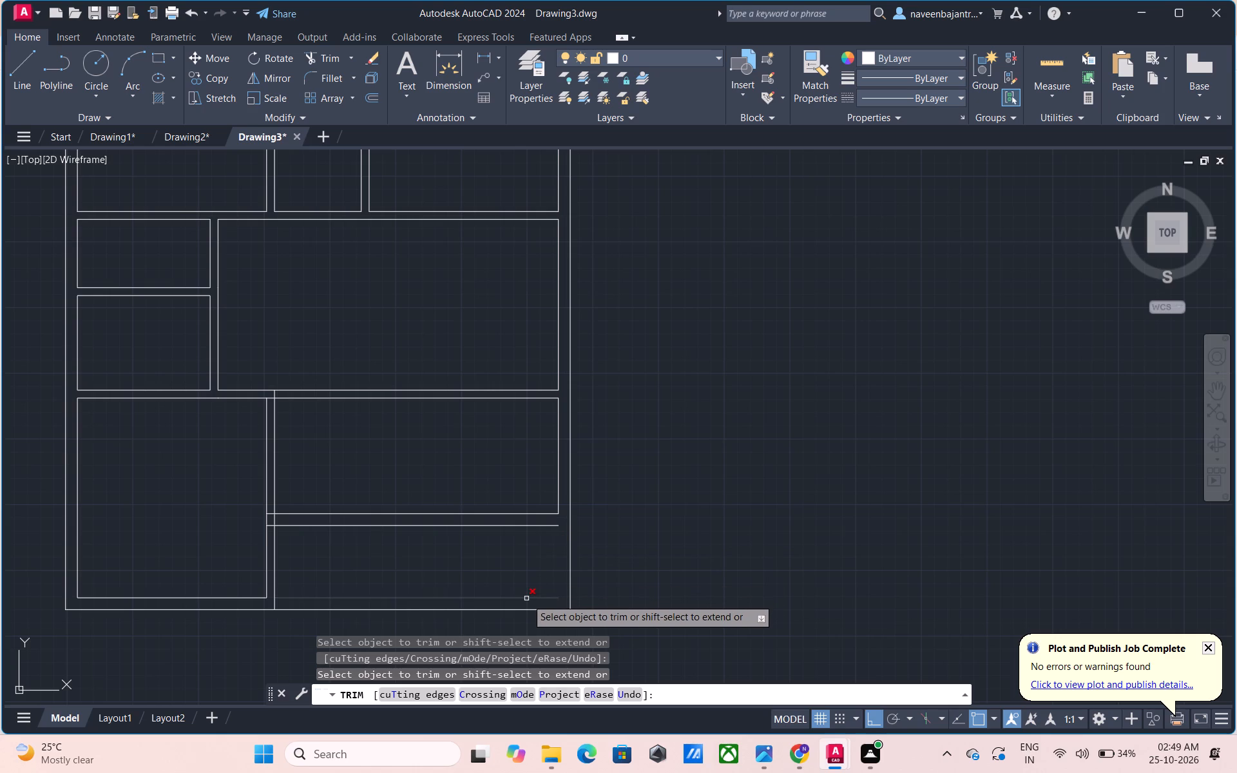
click(526, 598)
key(Escape)
Draw a horizontal line from the right end of the 9" wall's lower face past the right outer wall.
key(l)
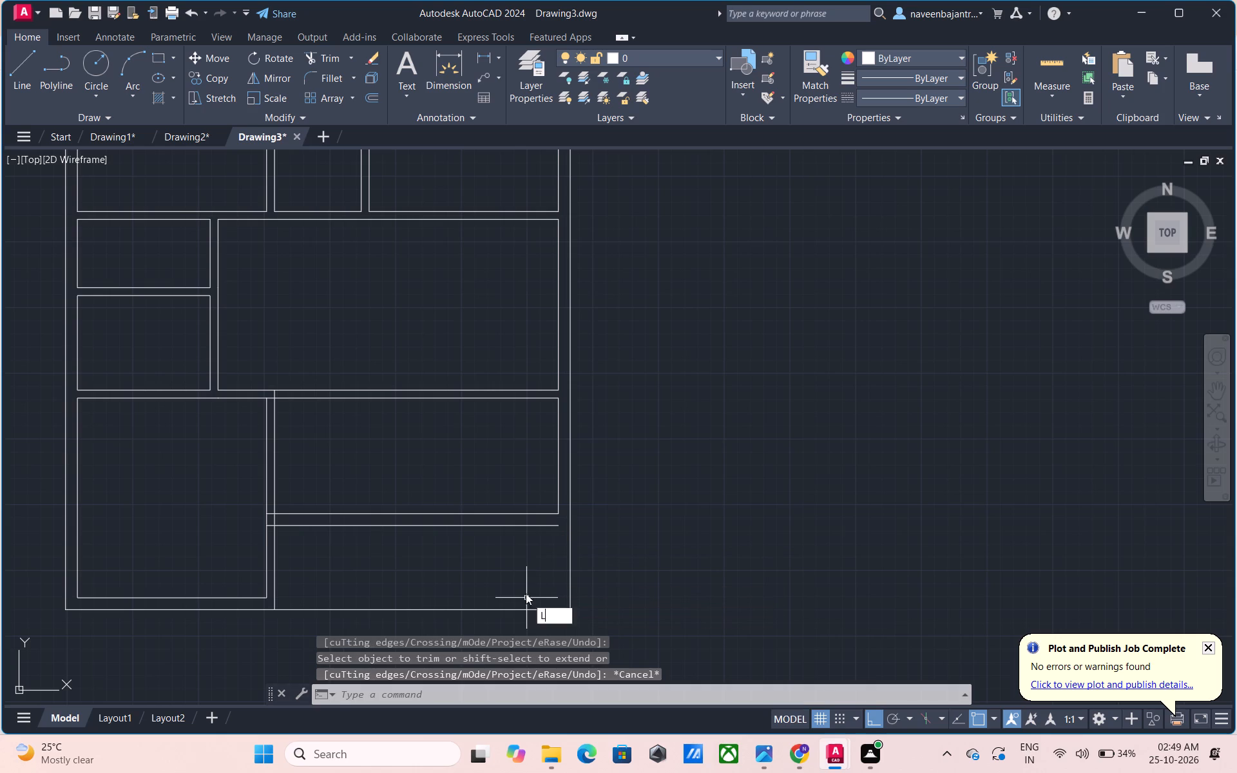
key(space)
click(557, 525)
click(589, 524)
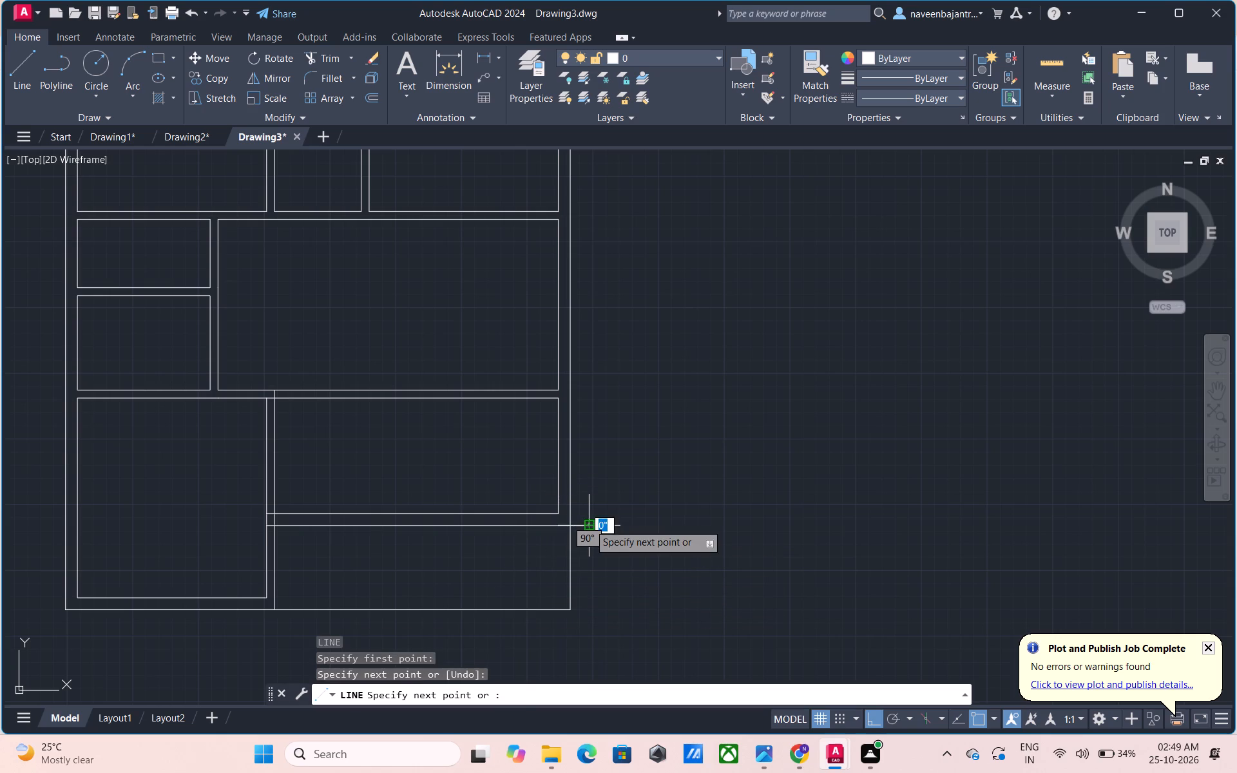
key(Escape)
Trim the part of the new horizontal line that extends beyond the right outer wall's outer line.
text(TR)
key(space)
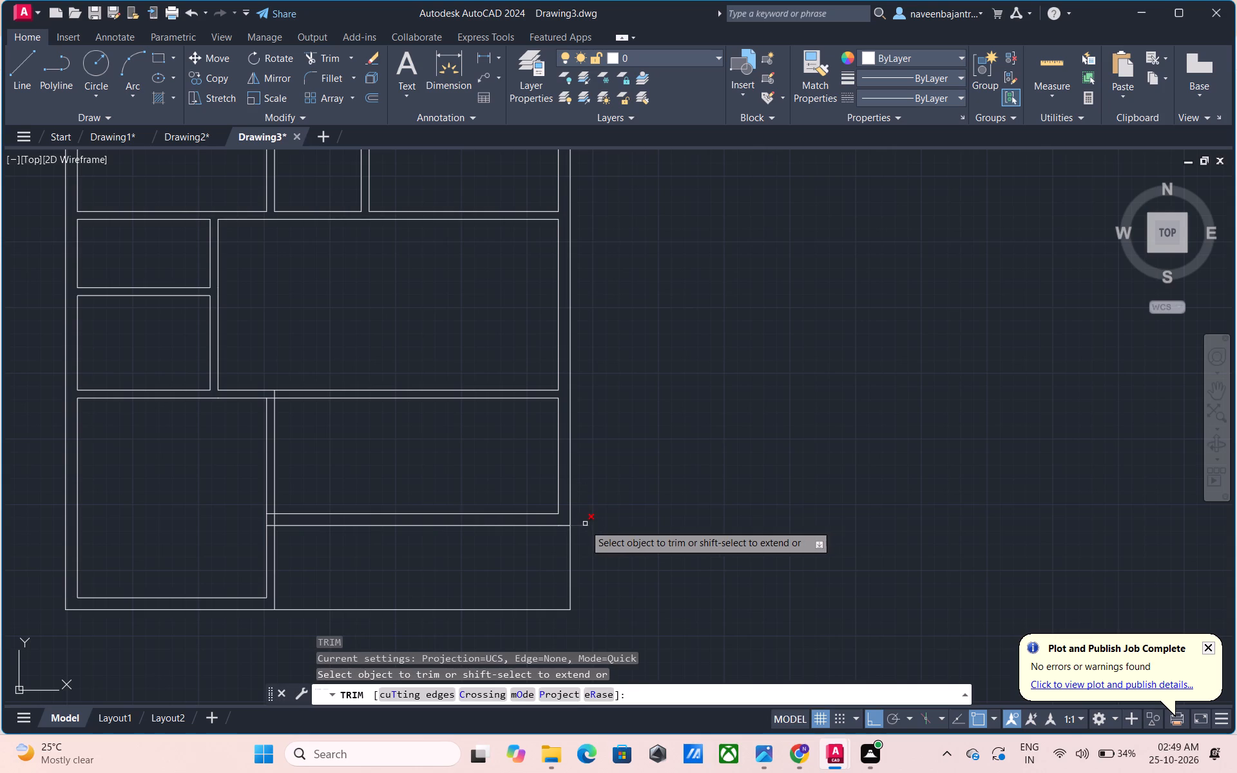
click(584, 524)
key(Escape)
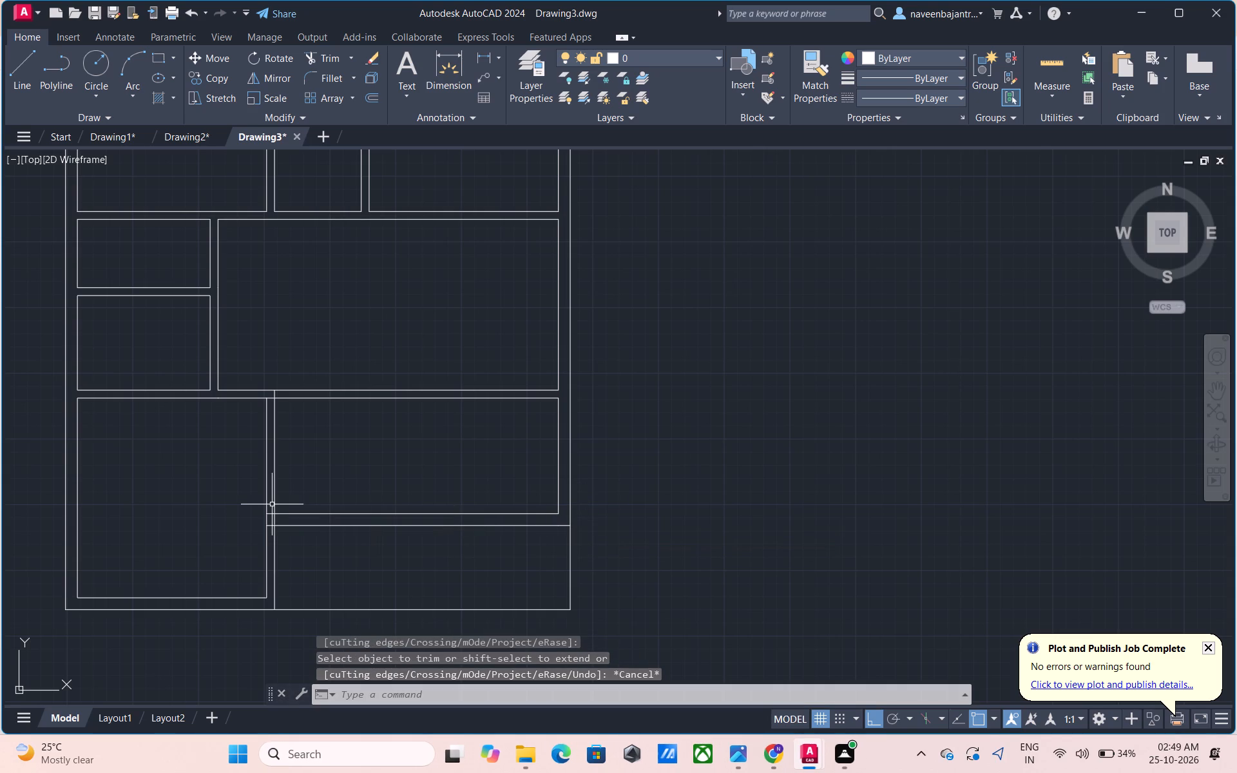
Trim the 9" wall's two lines and the upper wall's lower face where they cross between the vertical partition's faces.
text(TR)
key(space)
scroll(271, 504, up, 1)
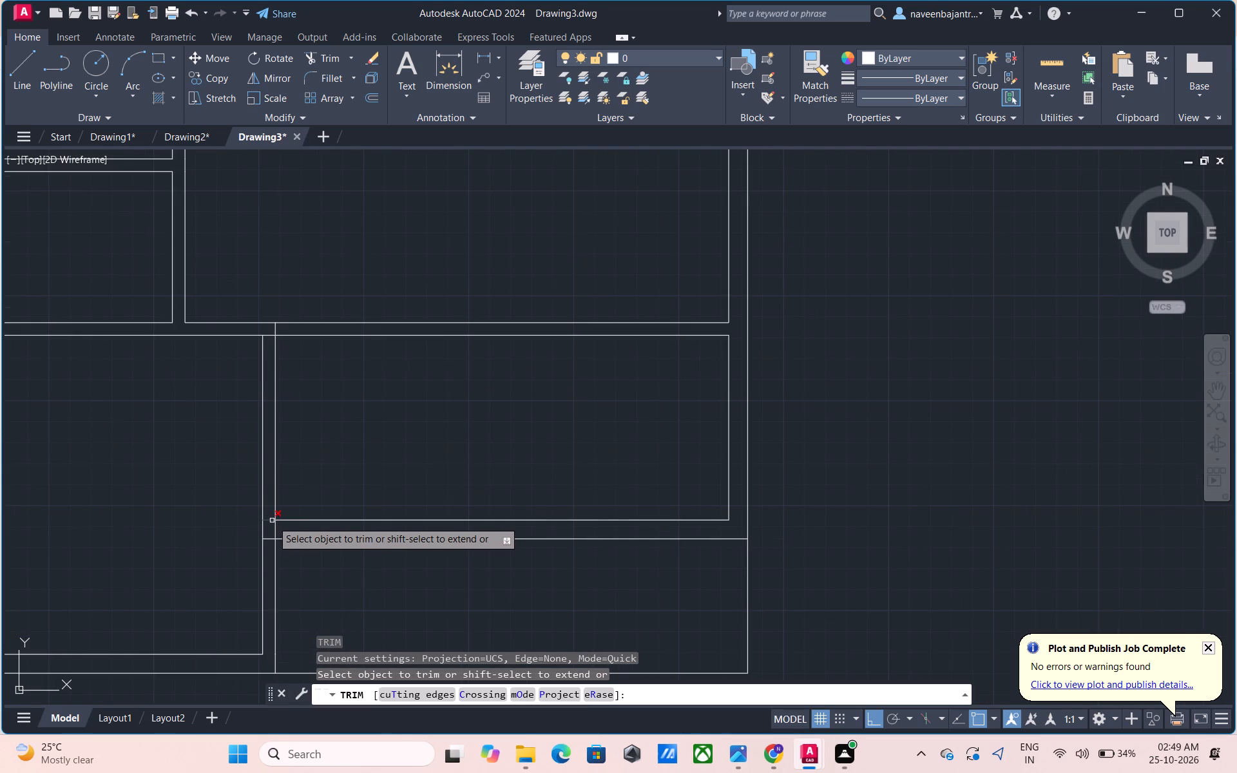
click(272, 520)
click(271, 539)
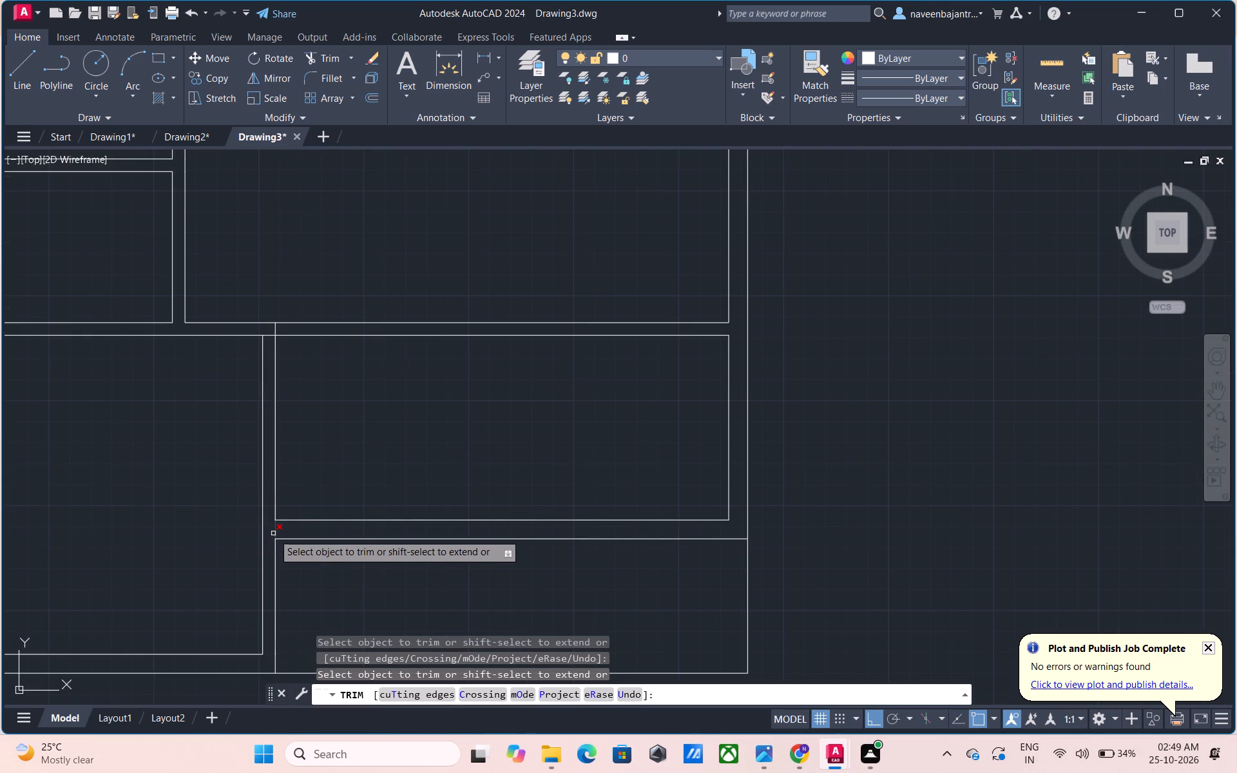
click(268, 336)
key(Escape)
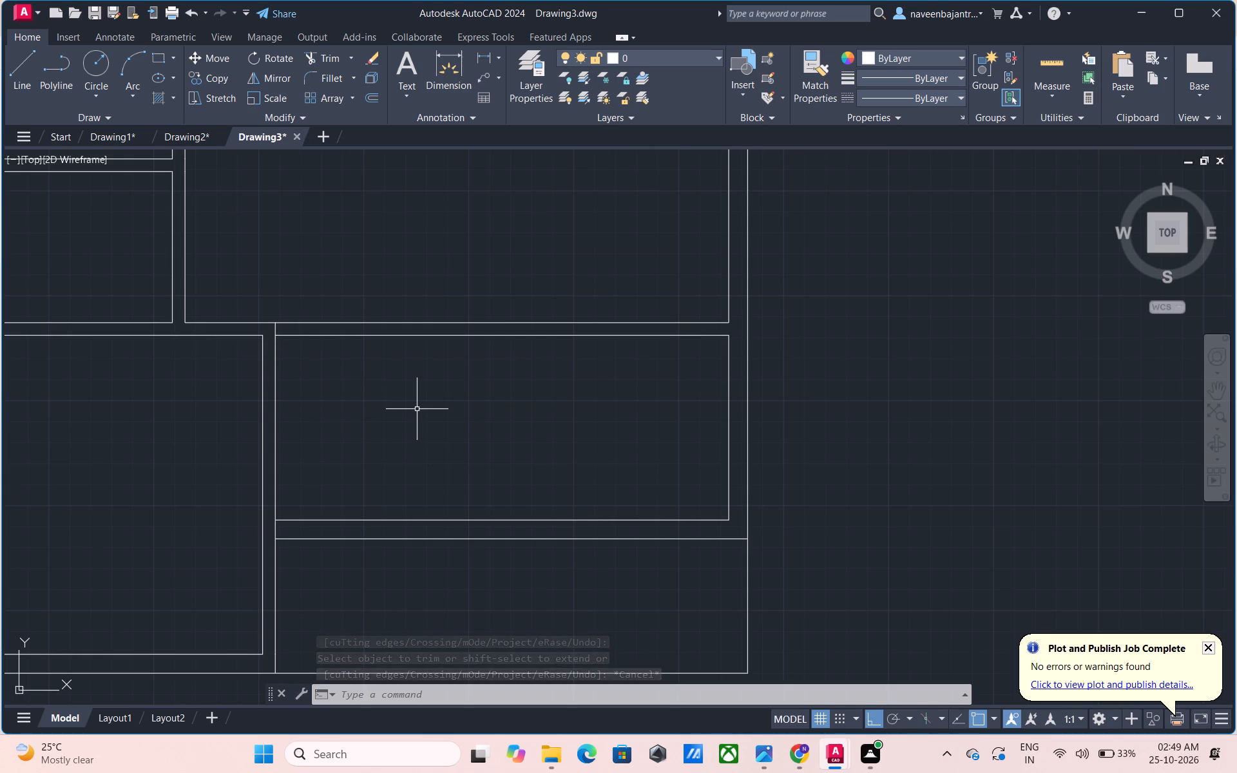
Offset the lower-right room's right inner wall face 13'6" to the left.
middle_drag(417, 409, 385, 397)
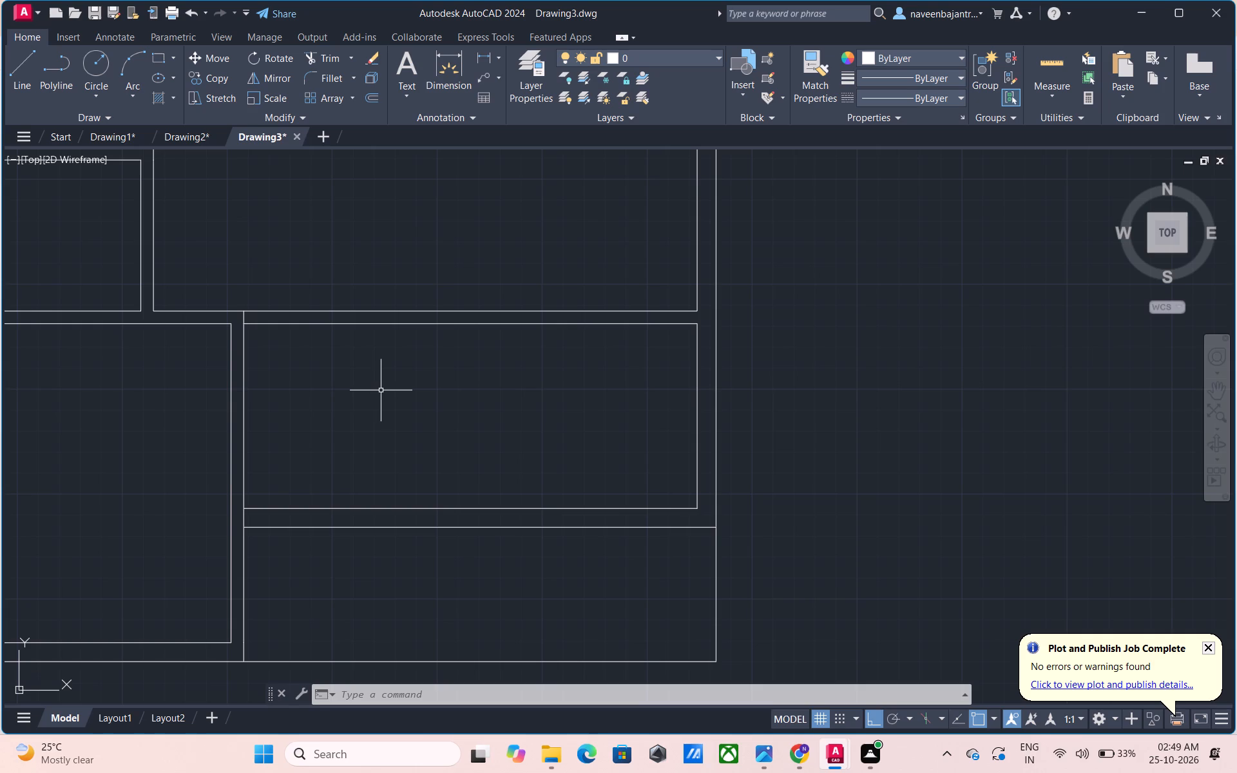
key(Escape)
key(Escape)
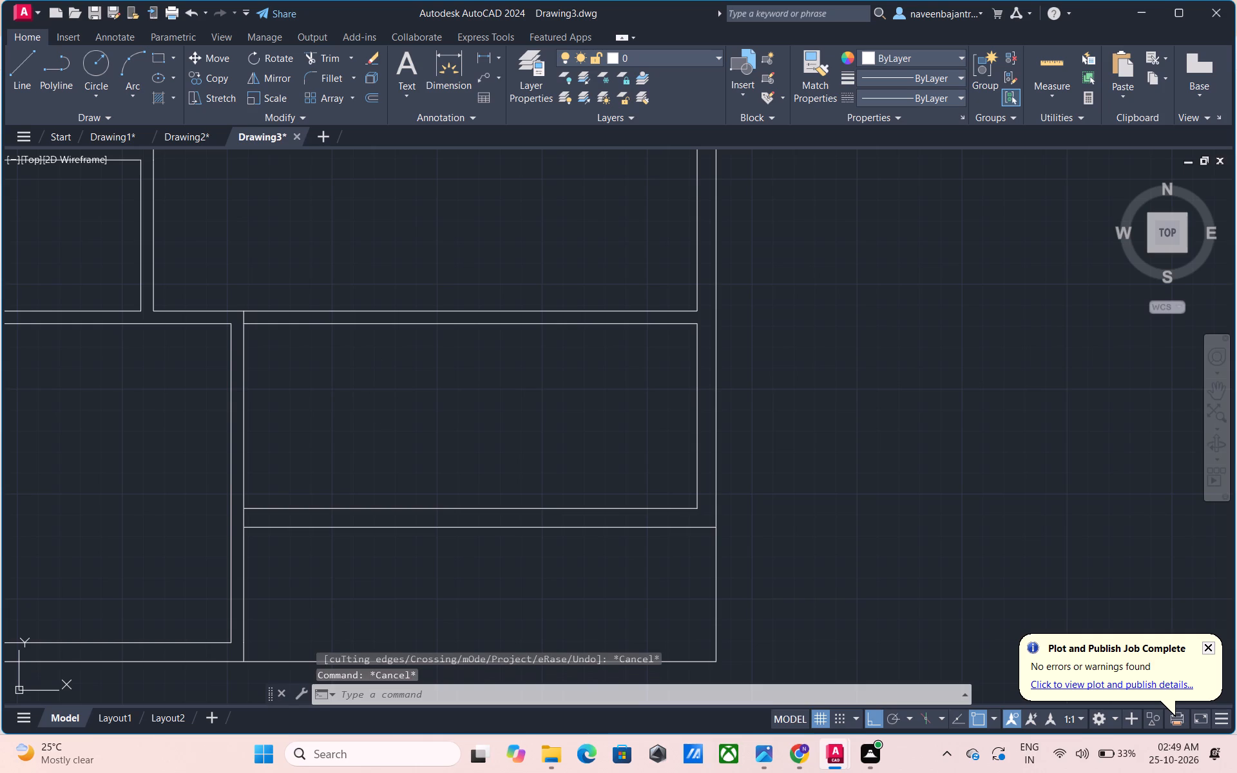
key(Escape)
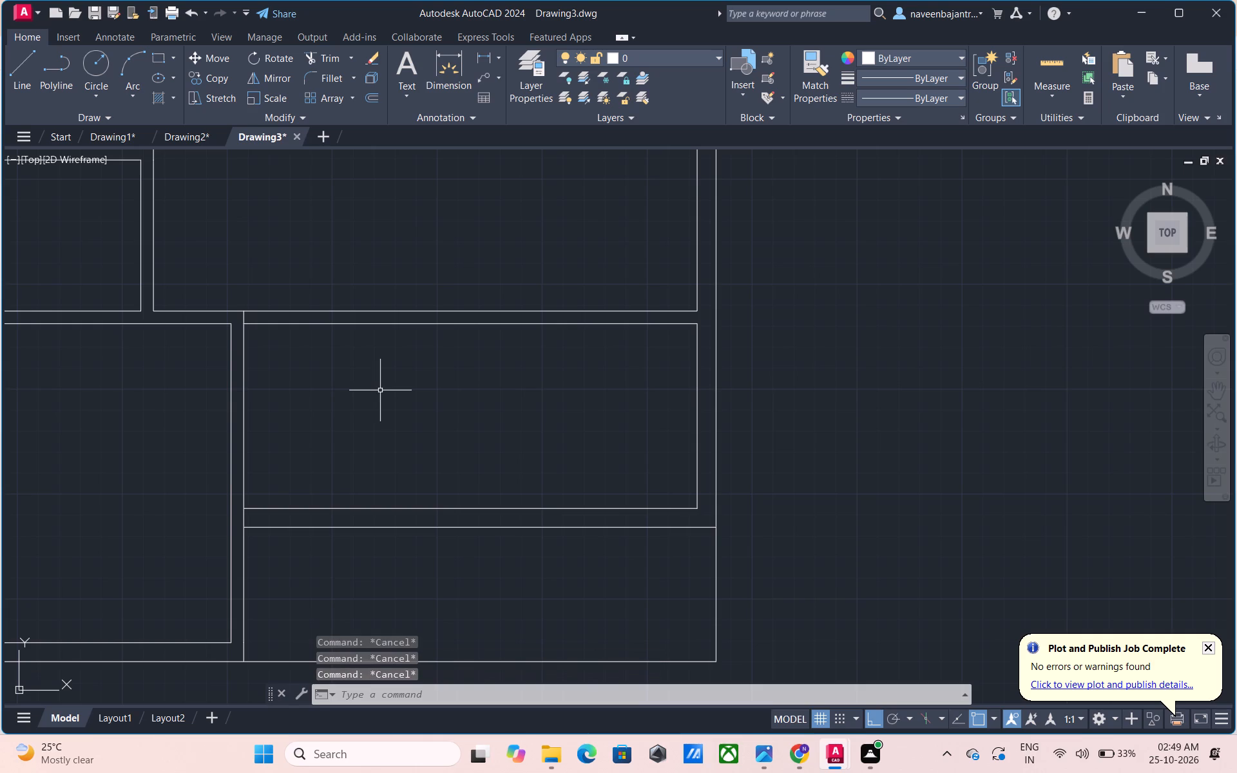
text(O)
key(space)
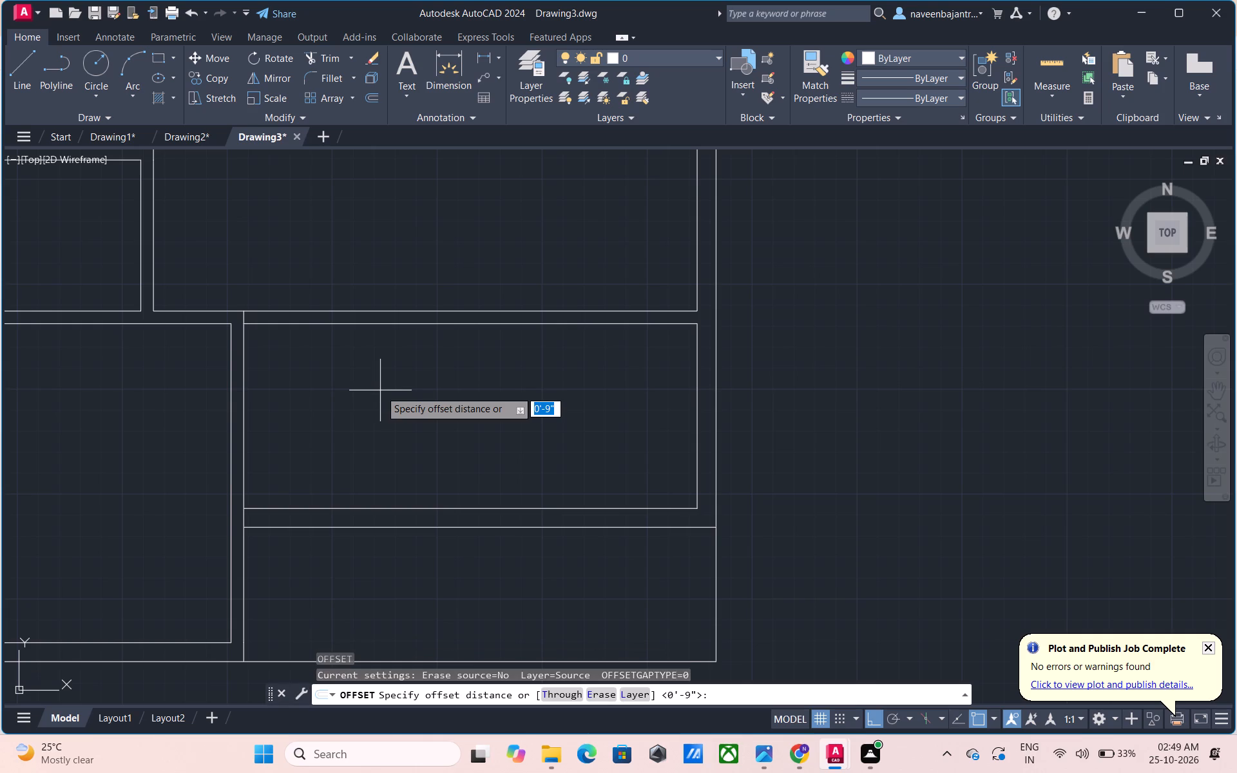
text(13)
key(apostrophe)
key(6)
key(shift+quotedbl)
key(Return)
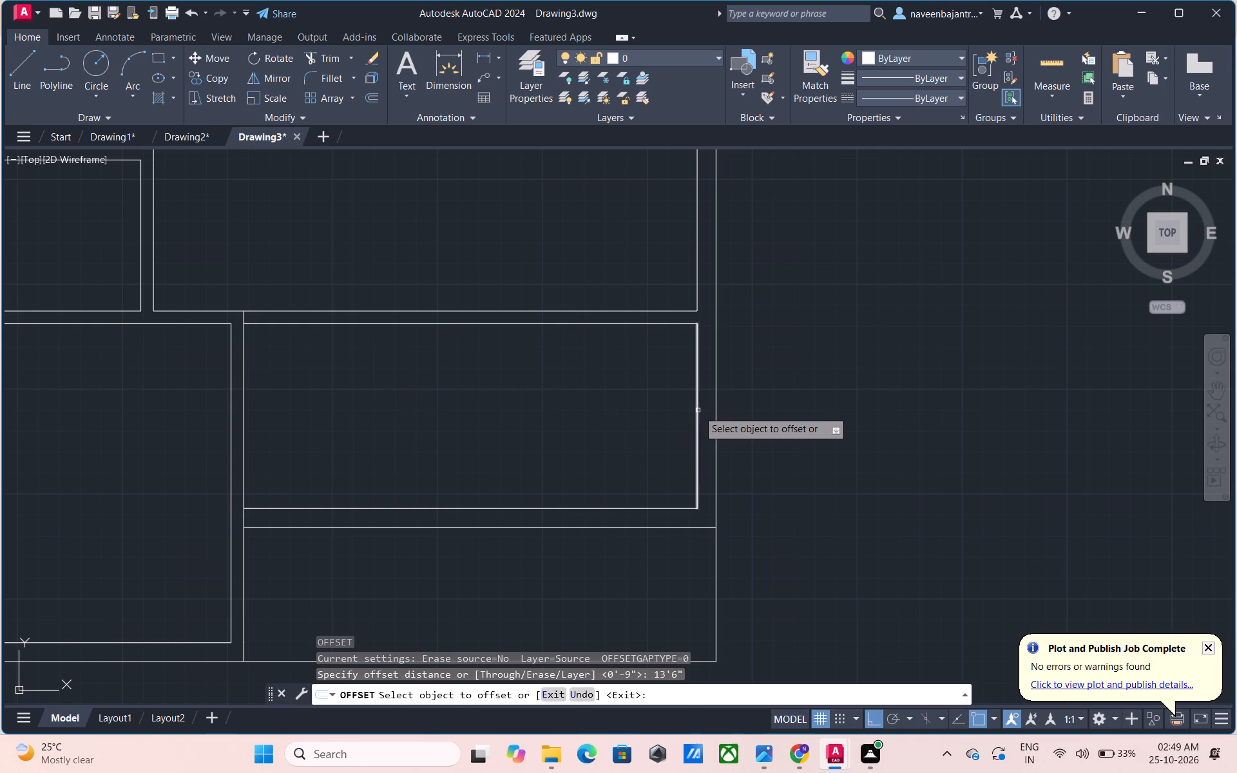
click(698, 410)
click(629, 411)
key(Escape)
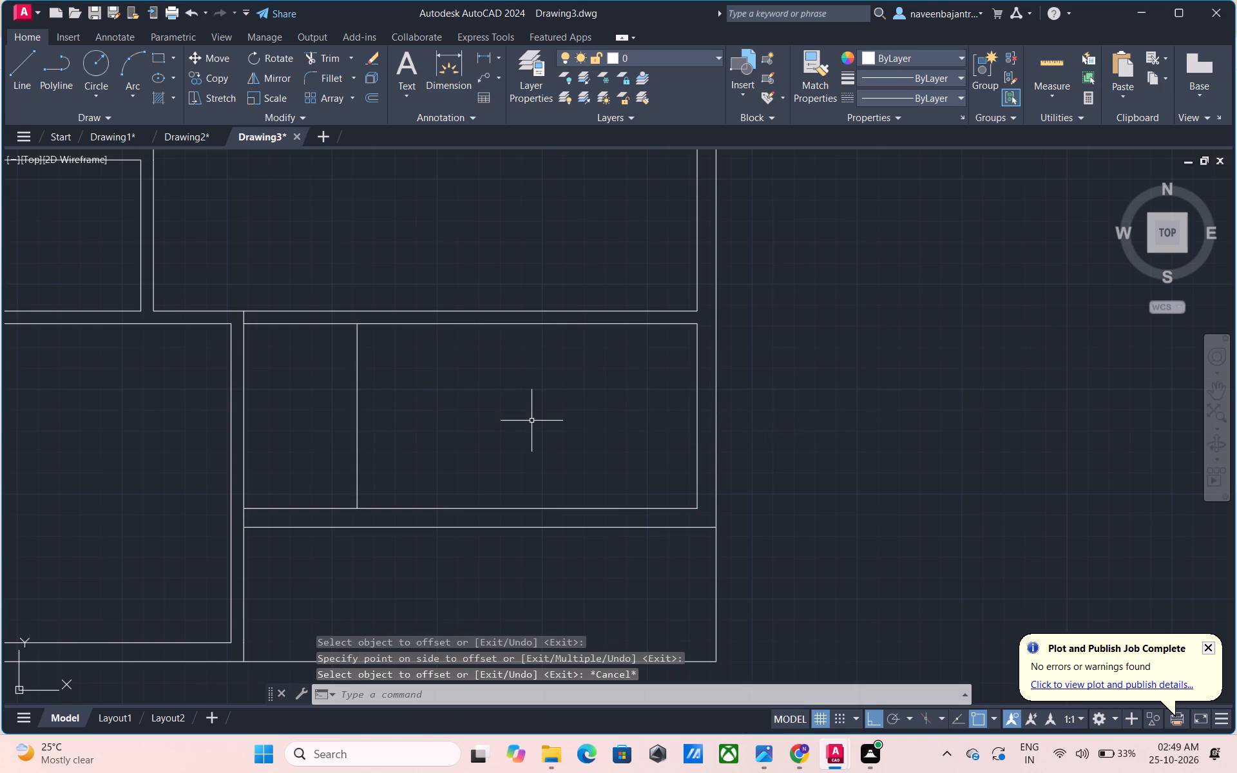
Offset the new vertical line 6" to the left to form the partition's second face.
text(O 6)
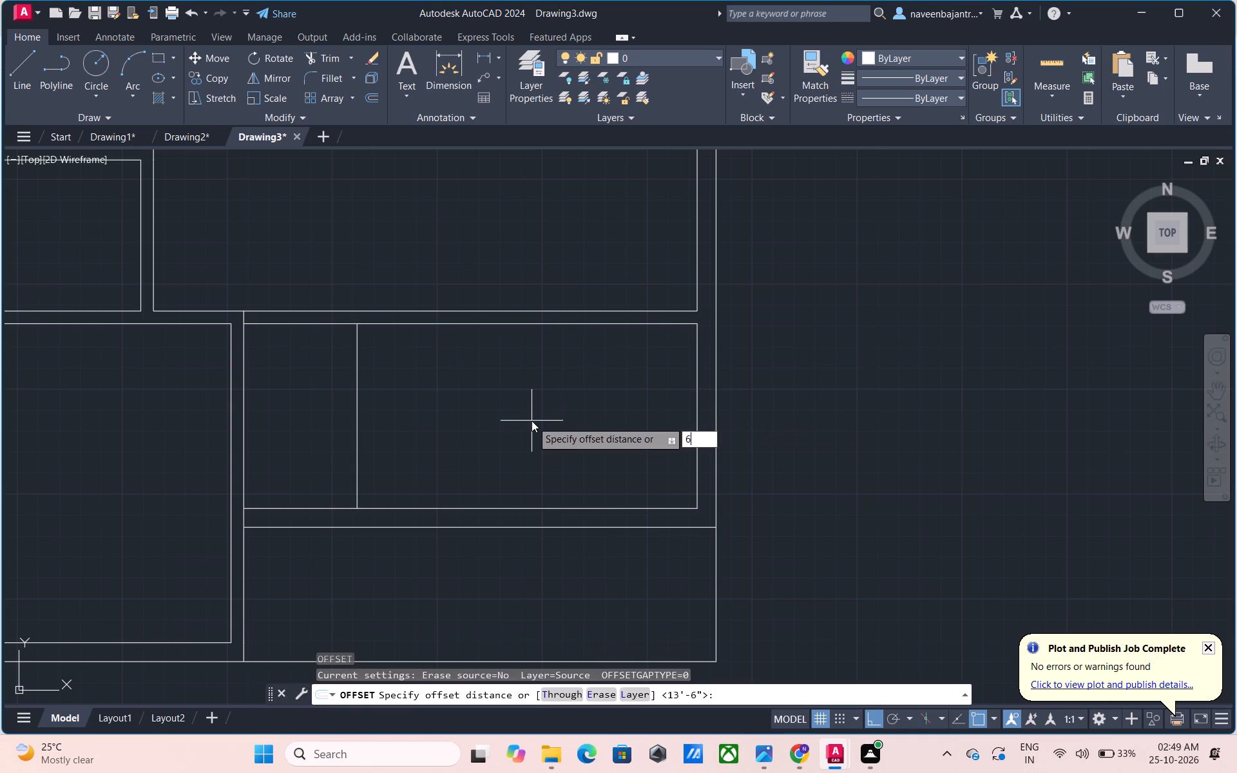
key(shift+quotedbl)
key(Return)
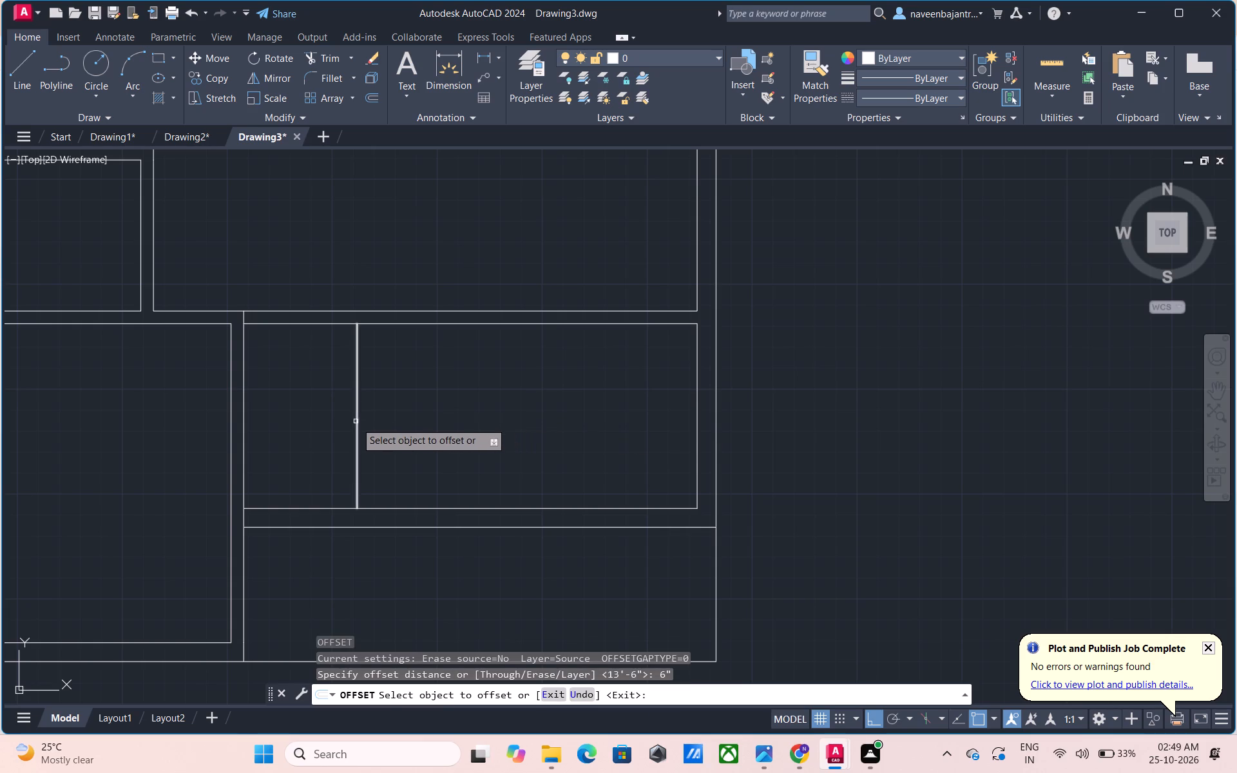
click(356, 432)
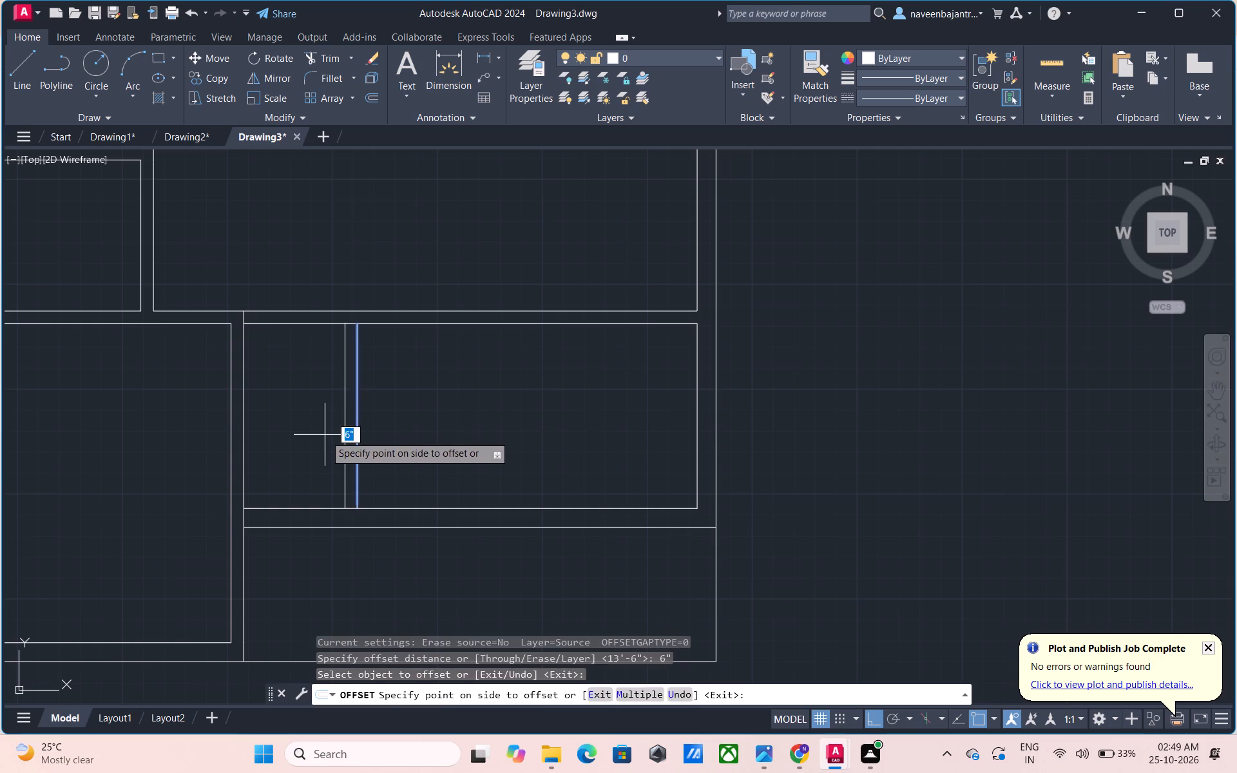
click(325, 435)
key(Escape)
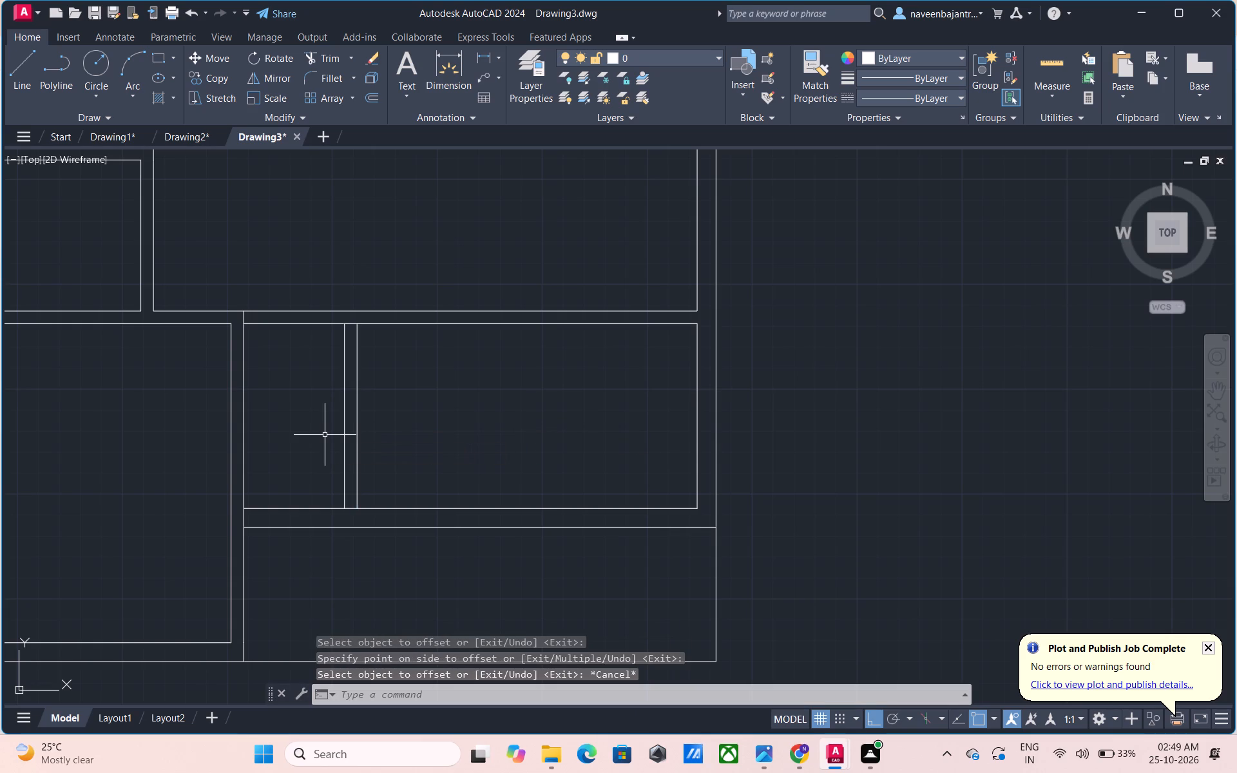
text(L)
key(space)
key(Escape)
Trim the horizontal wall's two faces beside the new partition, the bottom wall's inner line between the partition faces, and the vertical line across the bottom wall.
text(TR)
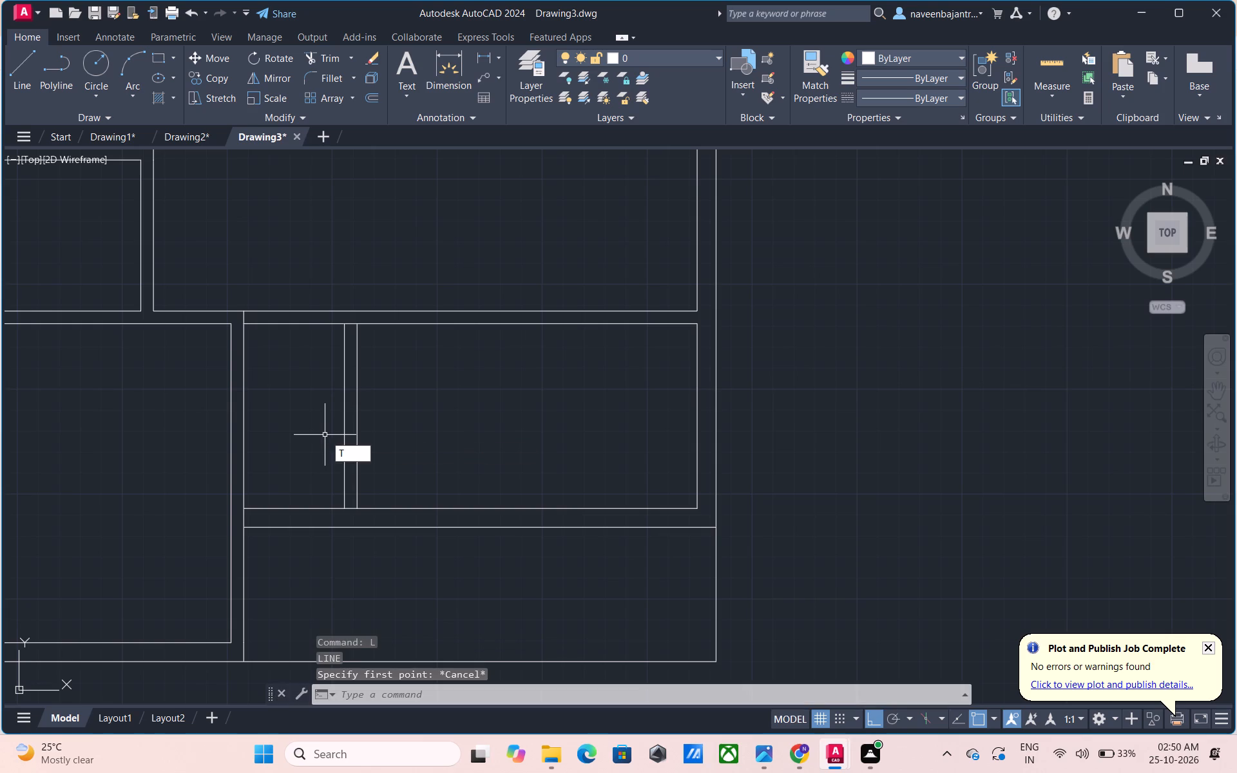
key(space)
click(299, 325)
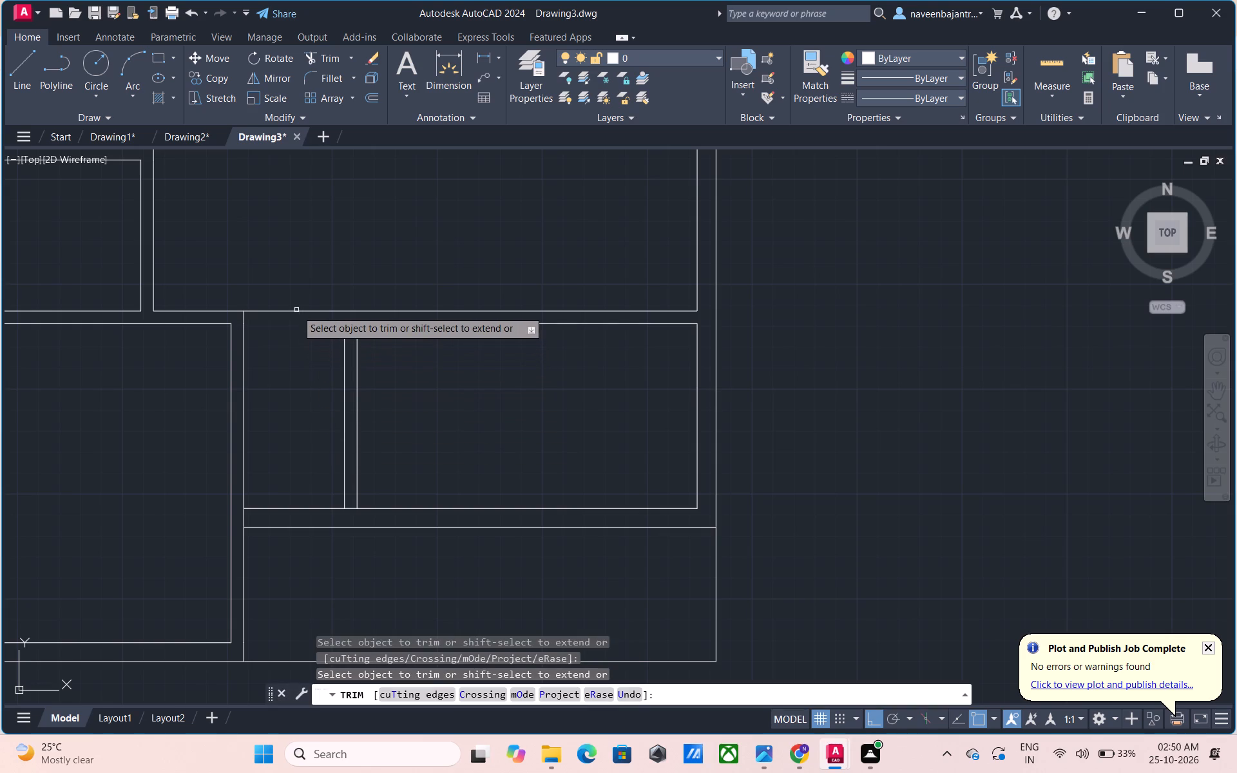
click(296, 310)
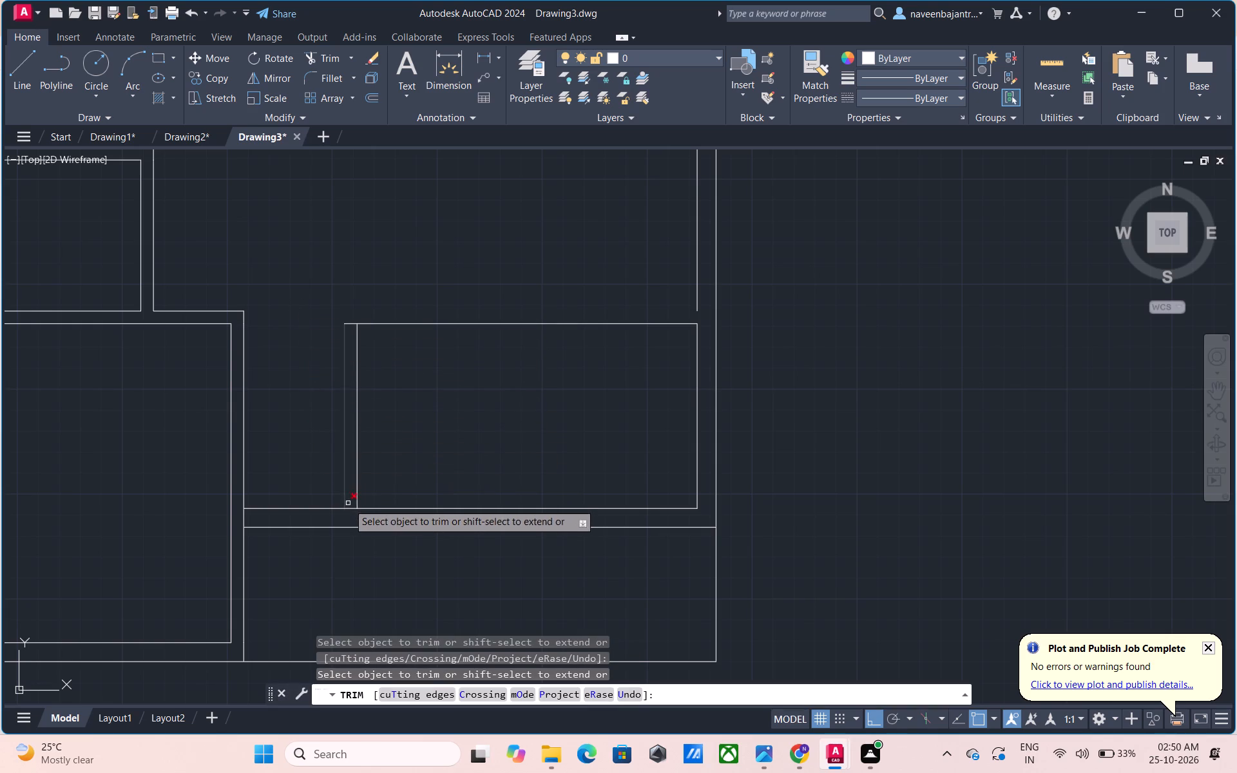
click(350, 508)
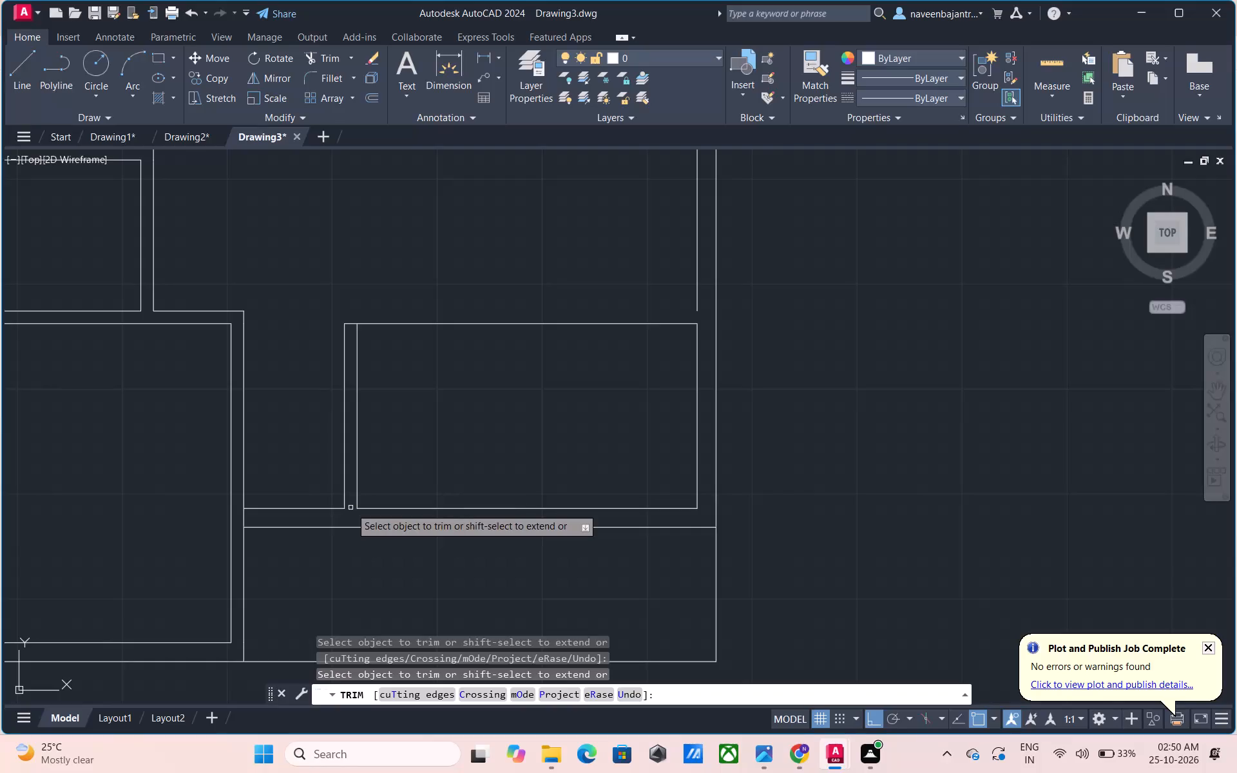
click(243, 519)
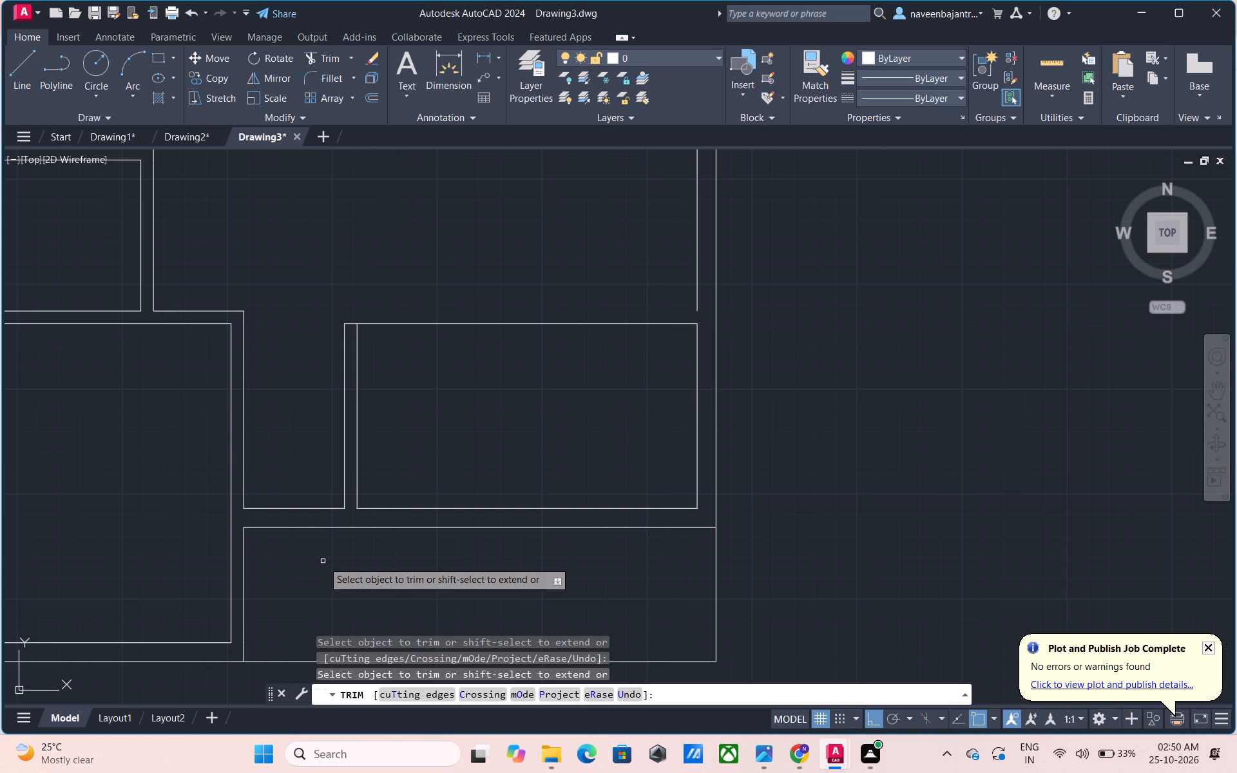
middle_drag(323, 561, 326, 531)
key(Escape)
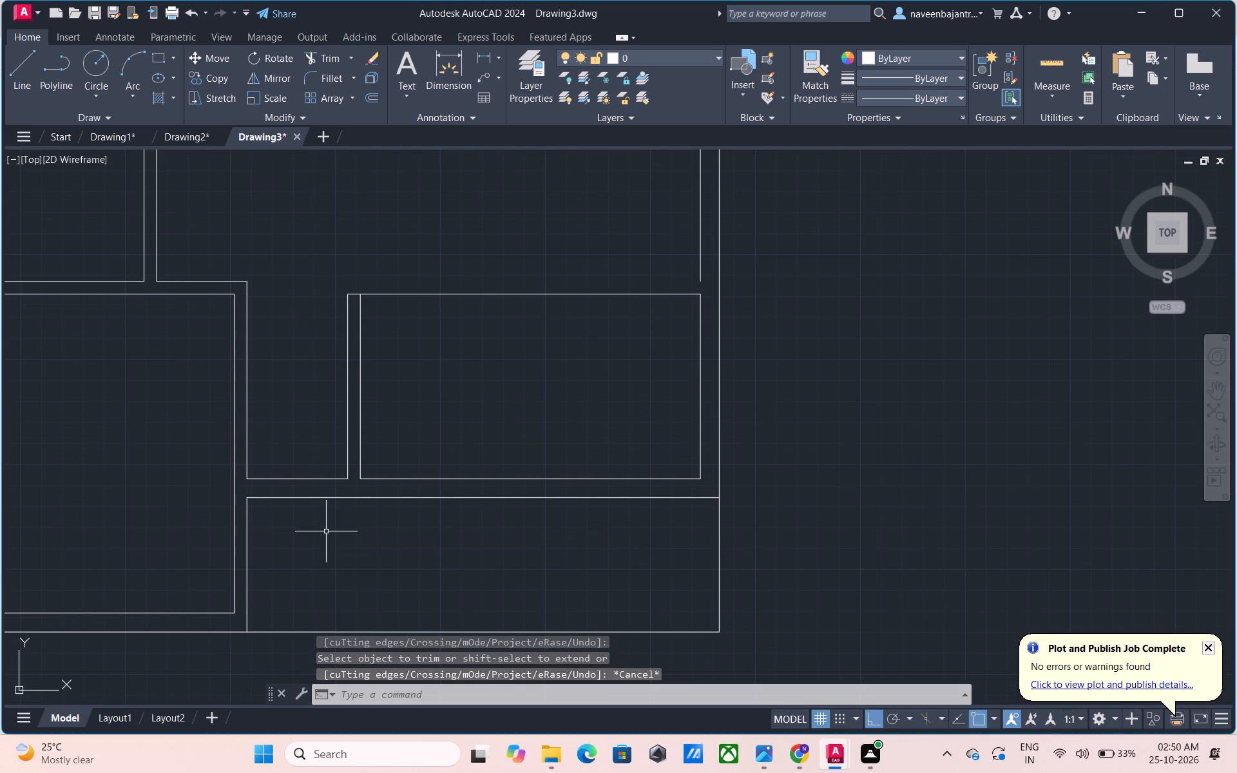
Draw a horizontal line from the passage's upper-left corner past the right outer wall to restore the wall's upper face.
text(L)
key(space)
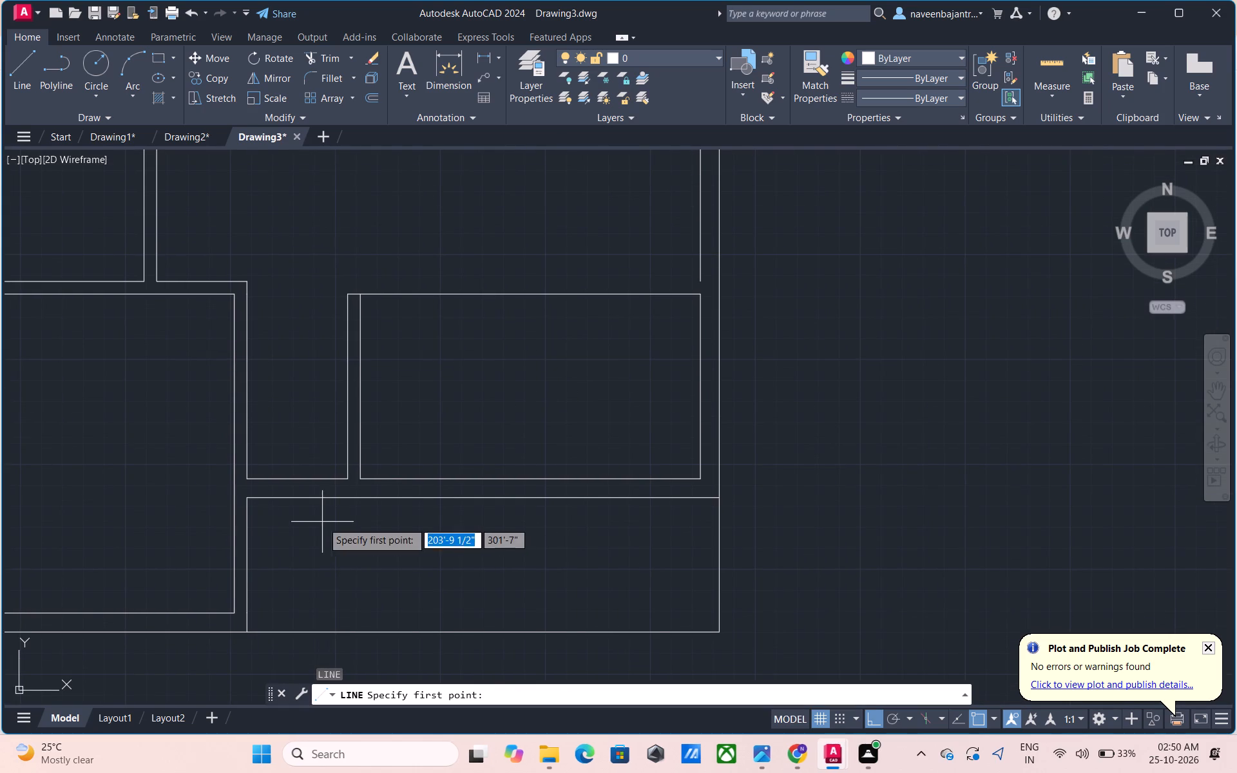
click(247, 280)
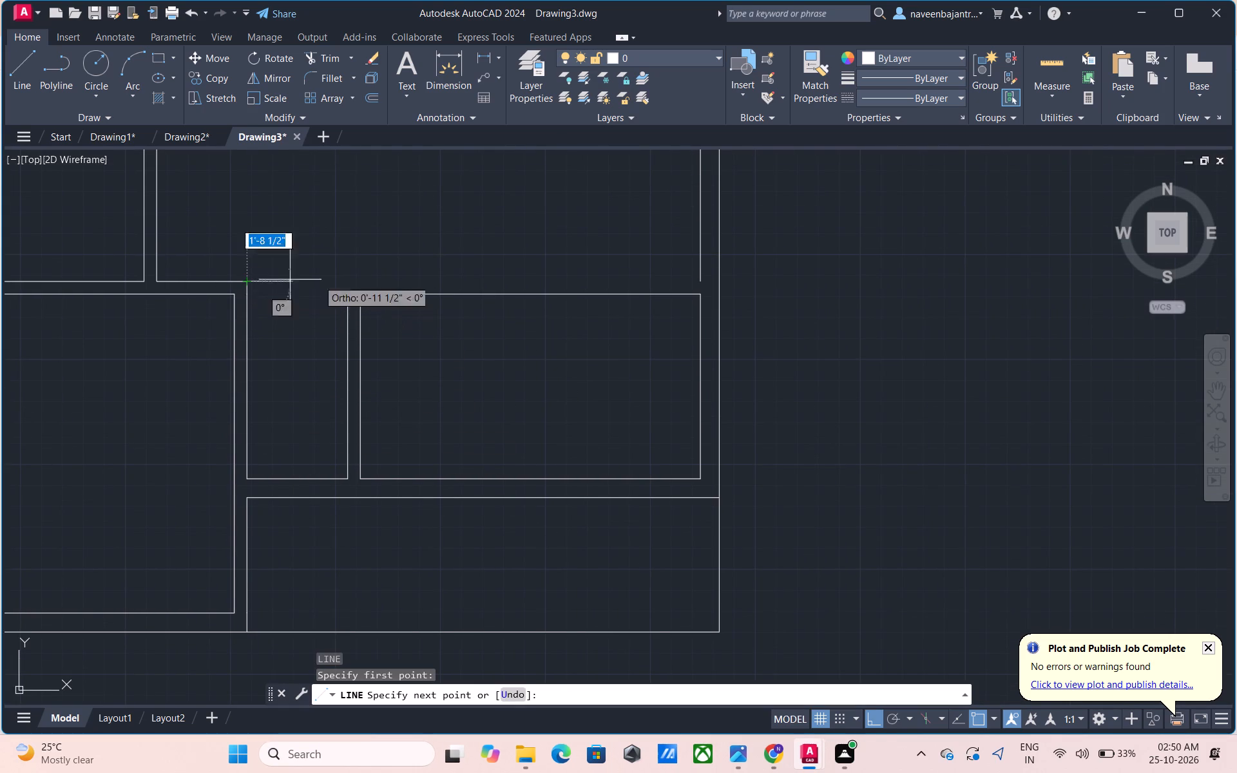
click(761, 281)
key(Escape)
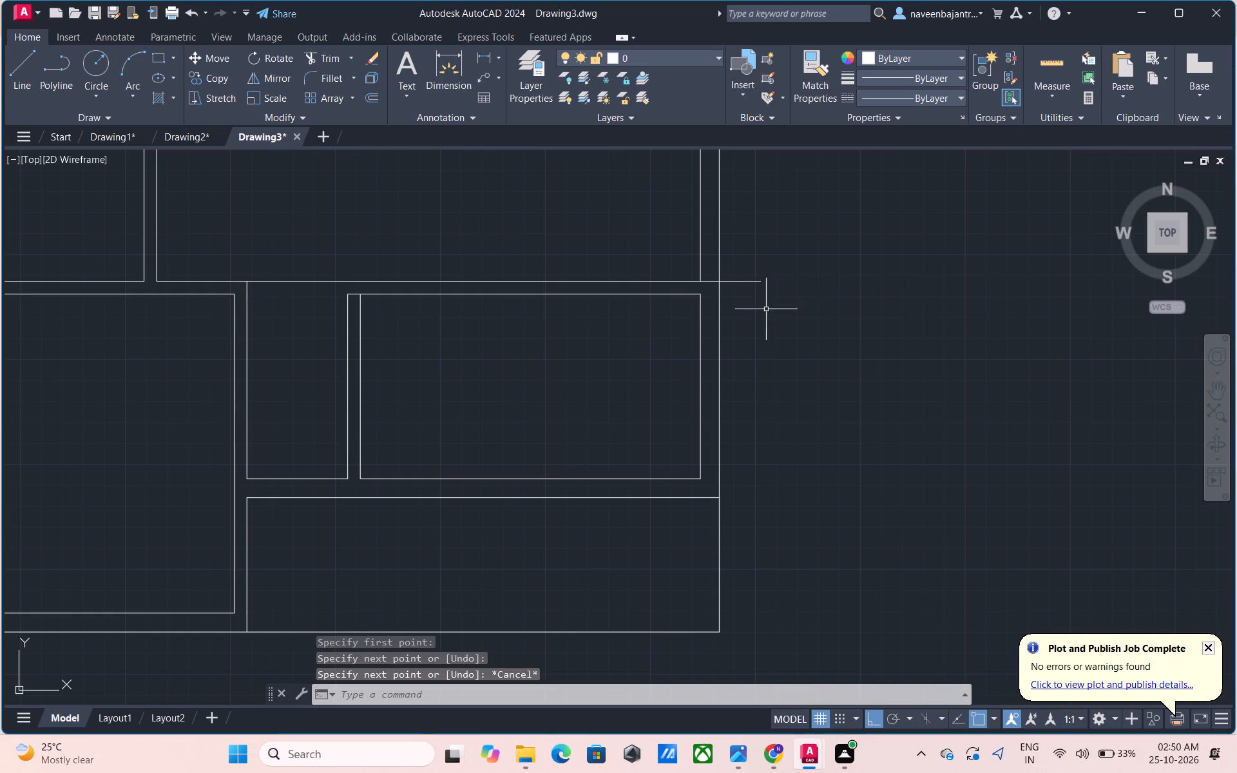
Trim the part of the new horizontal line that extends beyond the right outer wall's outer line.
key(t)
text(R)
key(space)
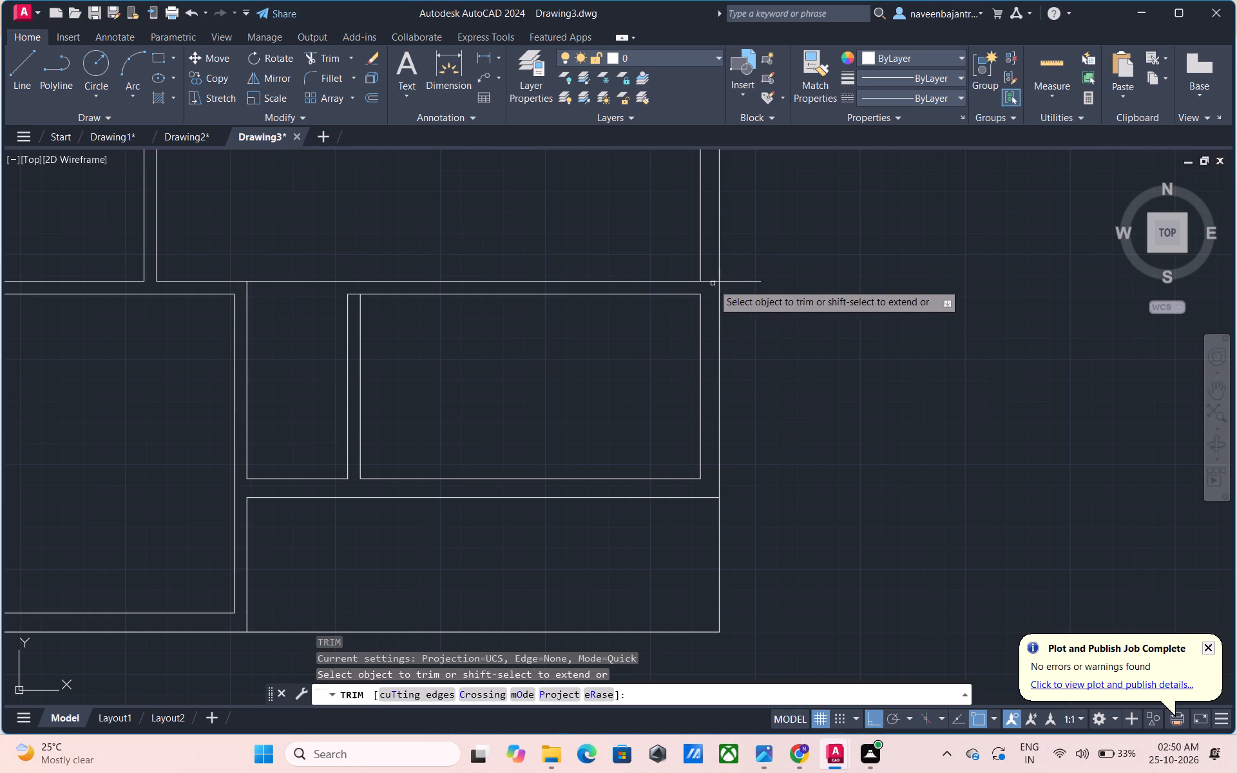
click(733, 282)
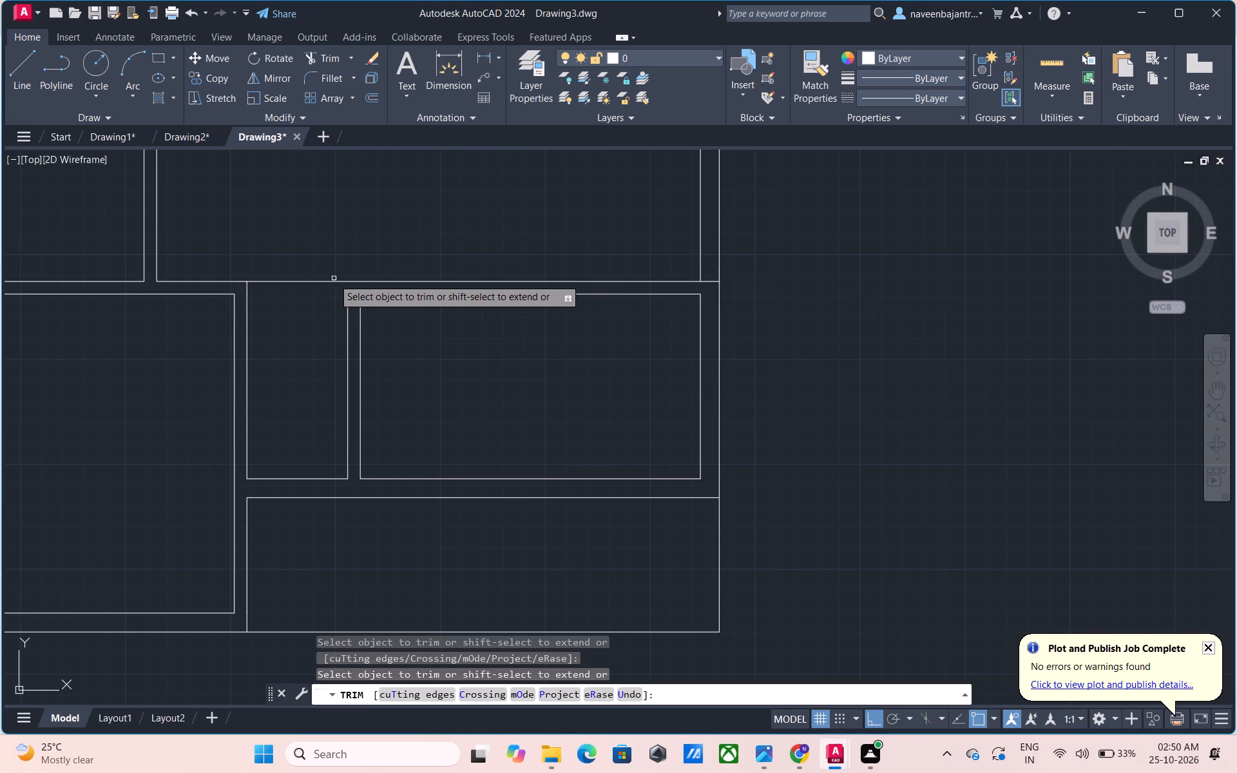
key(Escape)
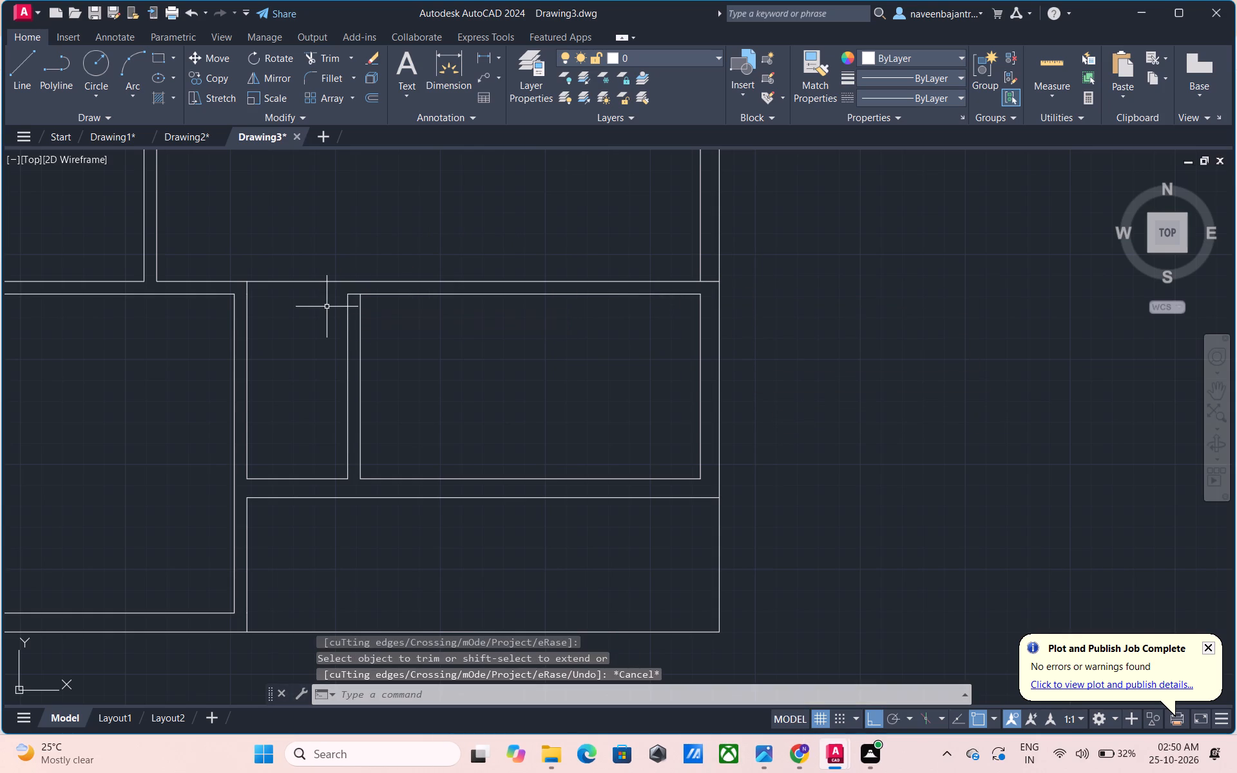
key(Escape)
Draw two short vertical lines from the tops of the partition's faces up past the horizontal wall's upper face.
text(L)
key(space)
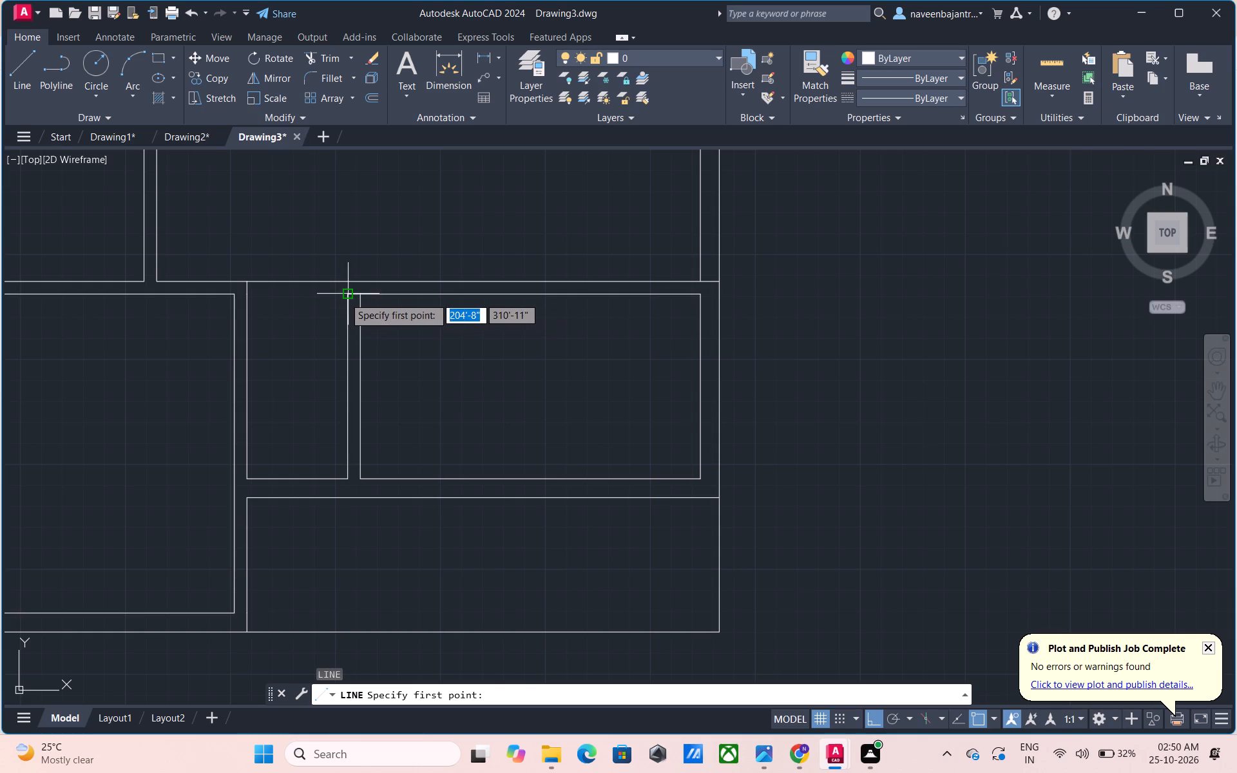
click(344, 297)
click(344, 260)
key(Escape)
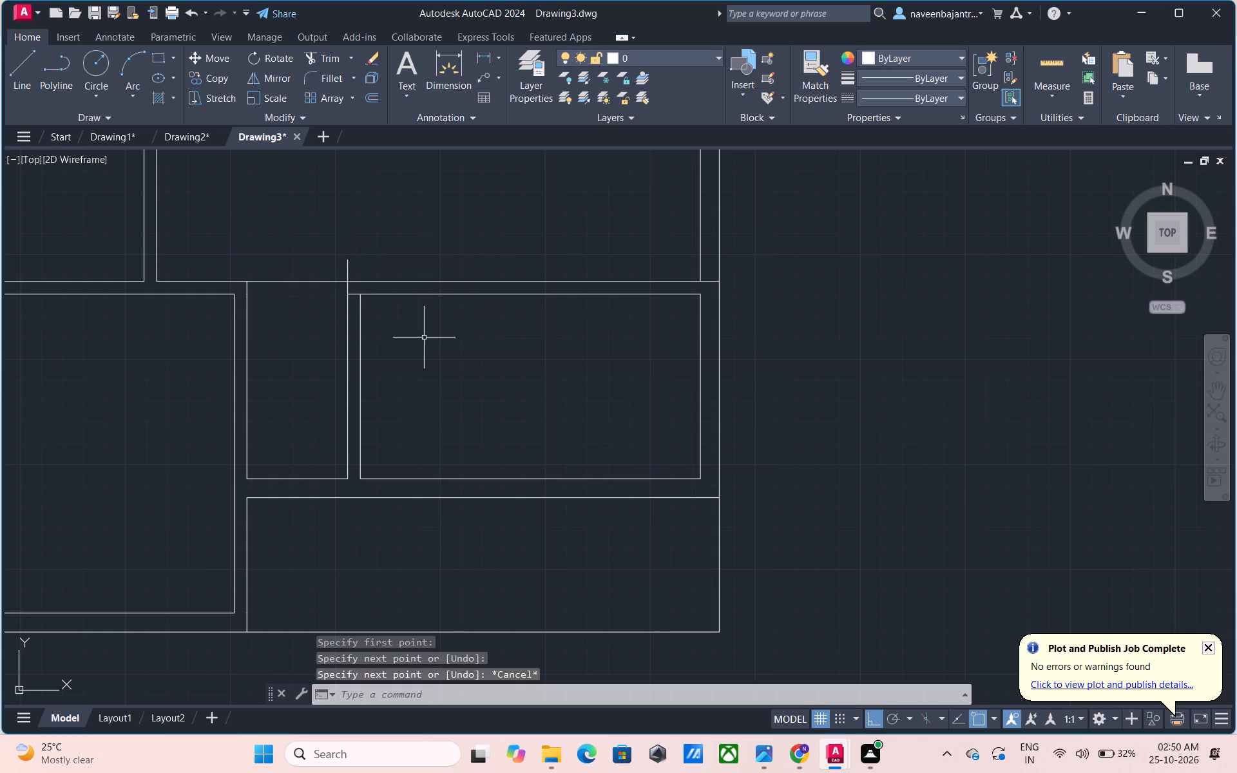
text(L)
key(space)
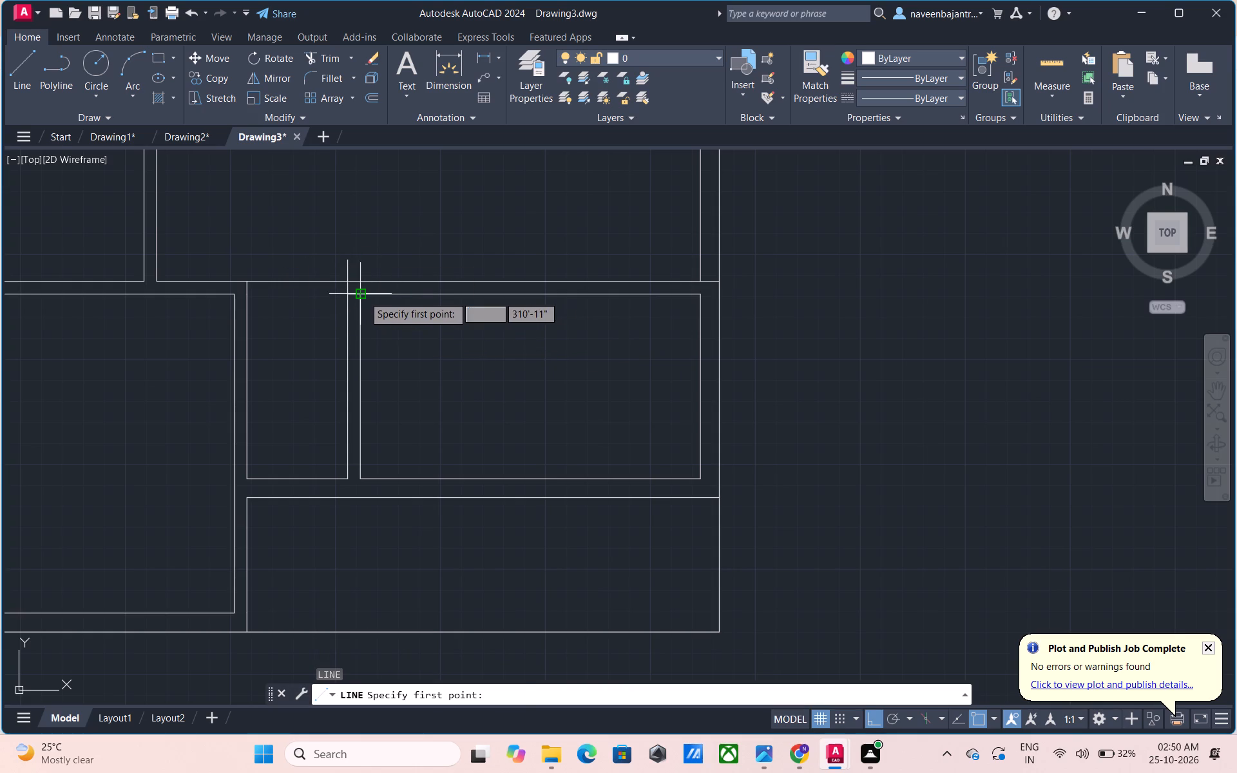
click(363, 296)
click(361, 269)
key(Escape)
Trim the upper wall face across the passage, the short lines' overhangs, and the crossing segments inside the partition's junction.
text(TR)
key(space)
click(311, 283)
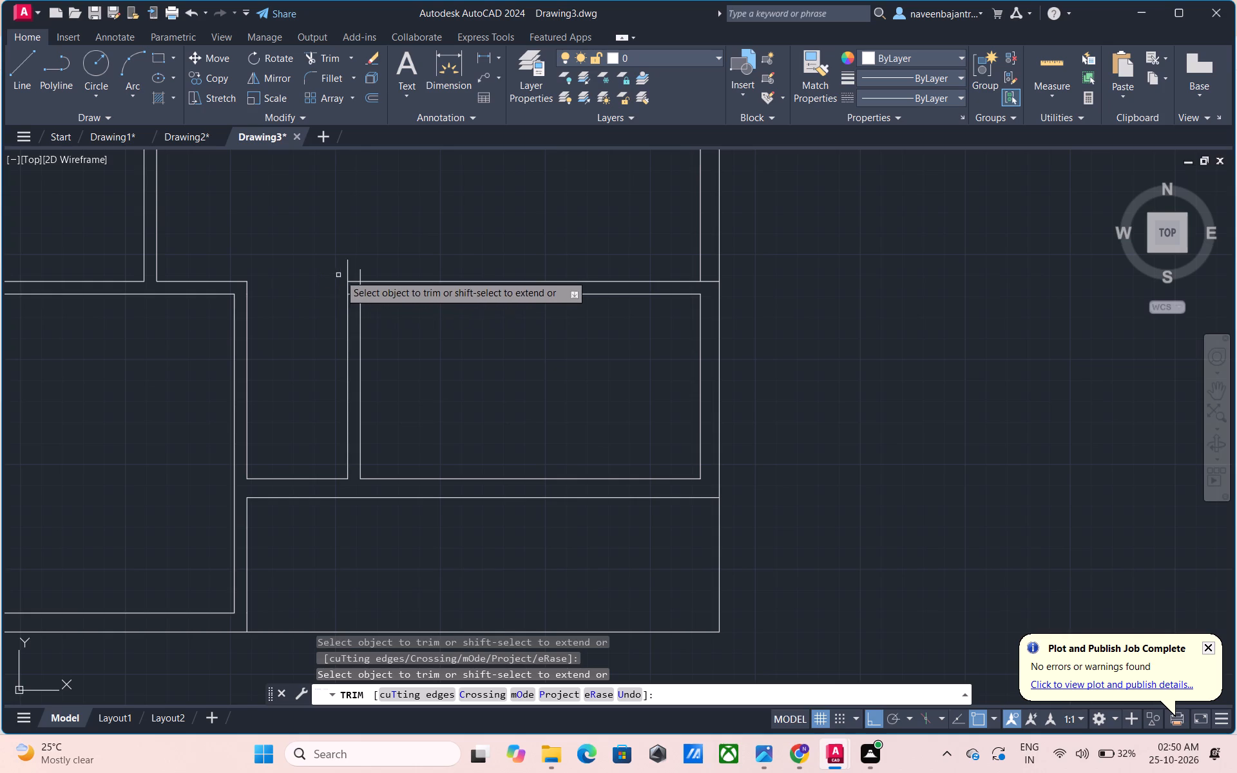
click(347, 269)
click(360, 270)
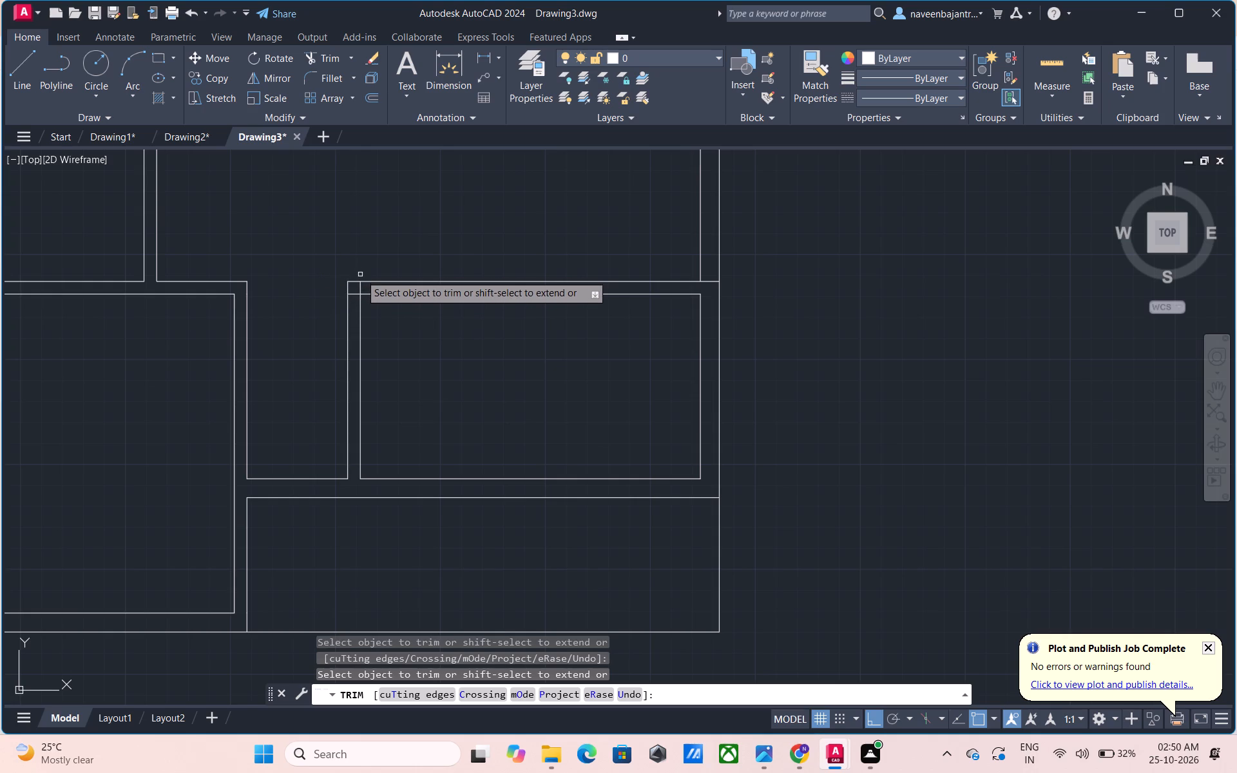
click(356, 294)
click(364, 289)
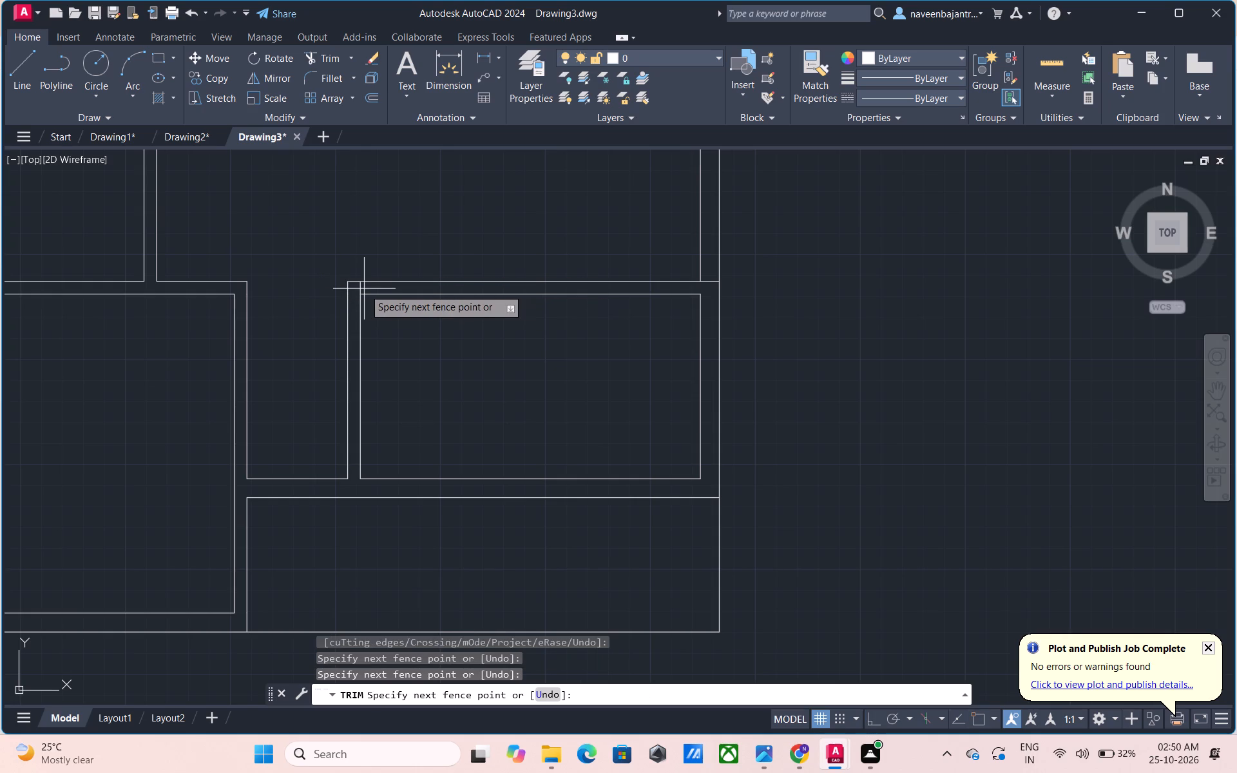
click(359, 289)
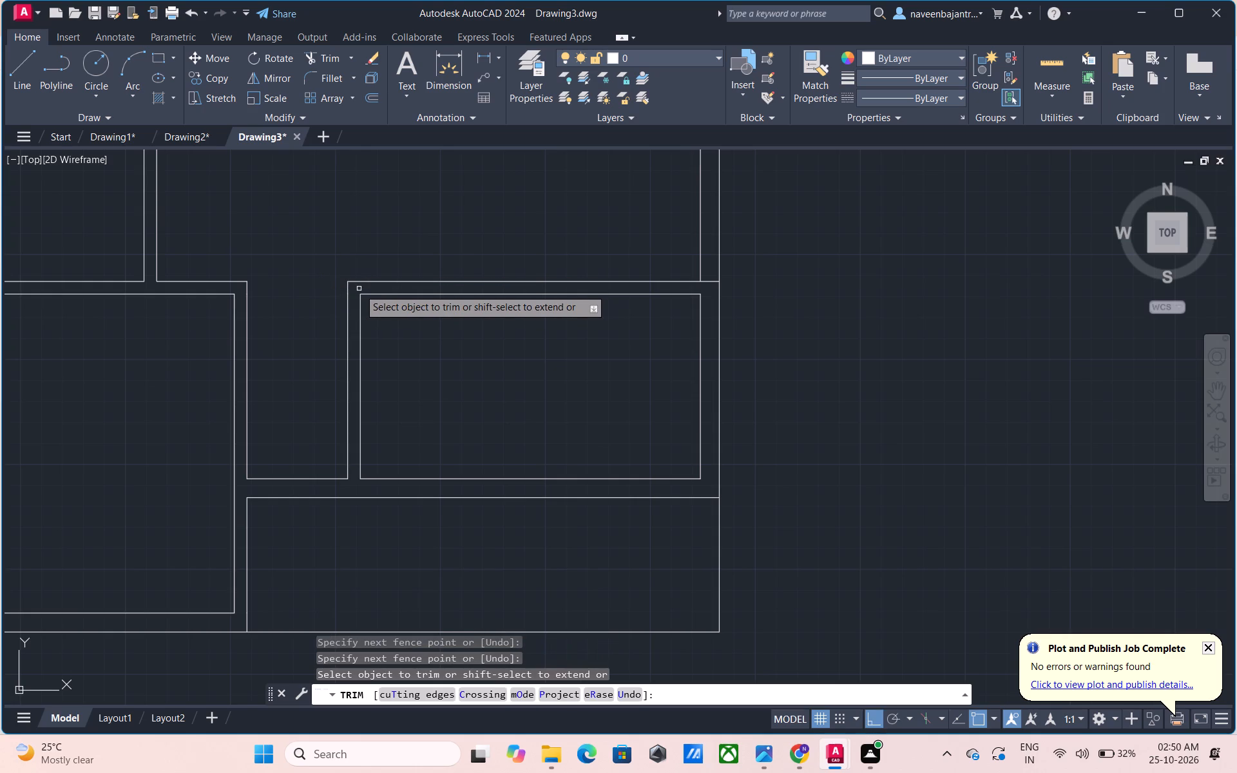
key(Escape)
Trim the short horizontal segment that crosses the right outer wall between its inner and outer lines.
scroll(461, 370, down, 2)
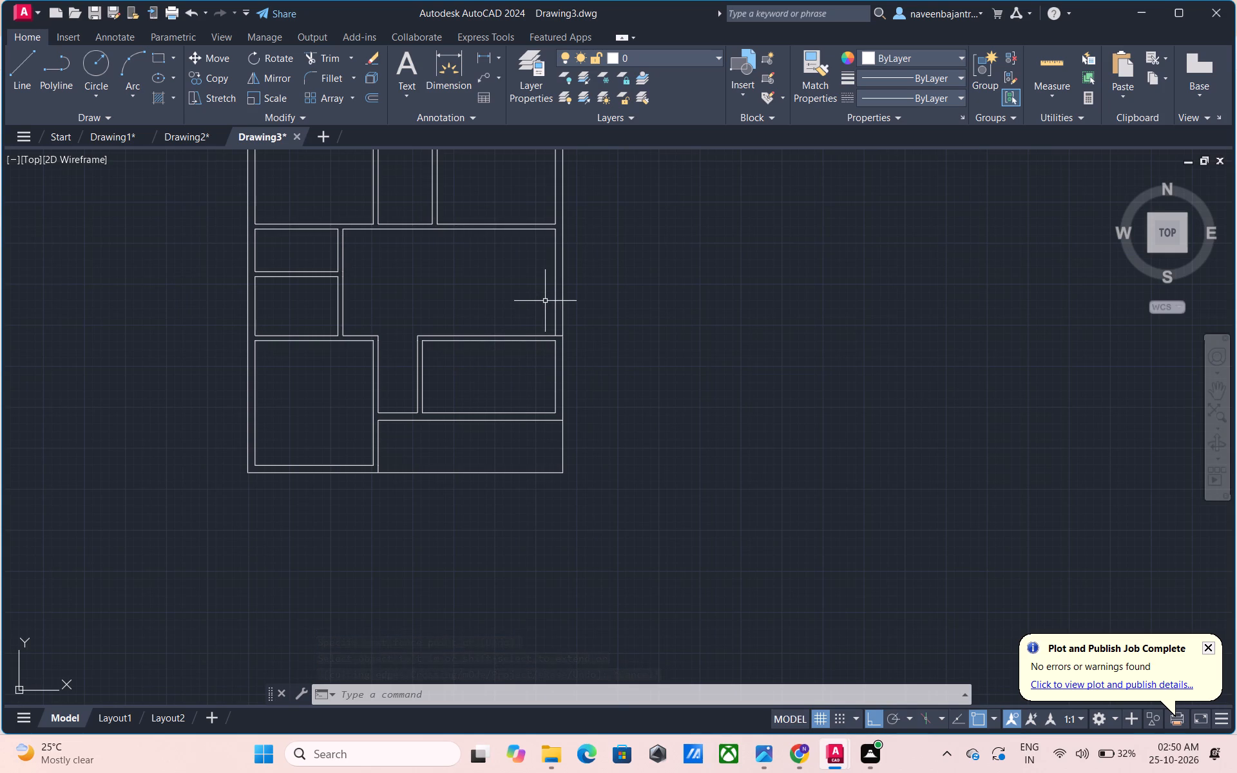
key(Escape)
text(TR)
key(space)
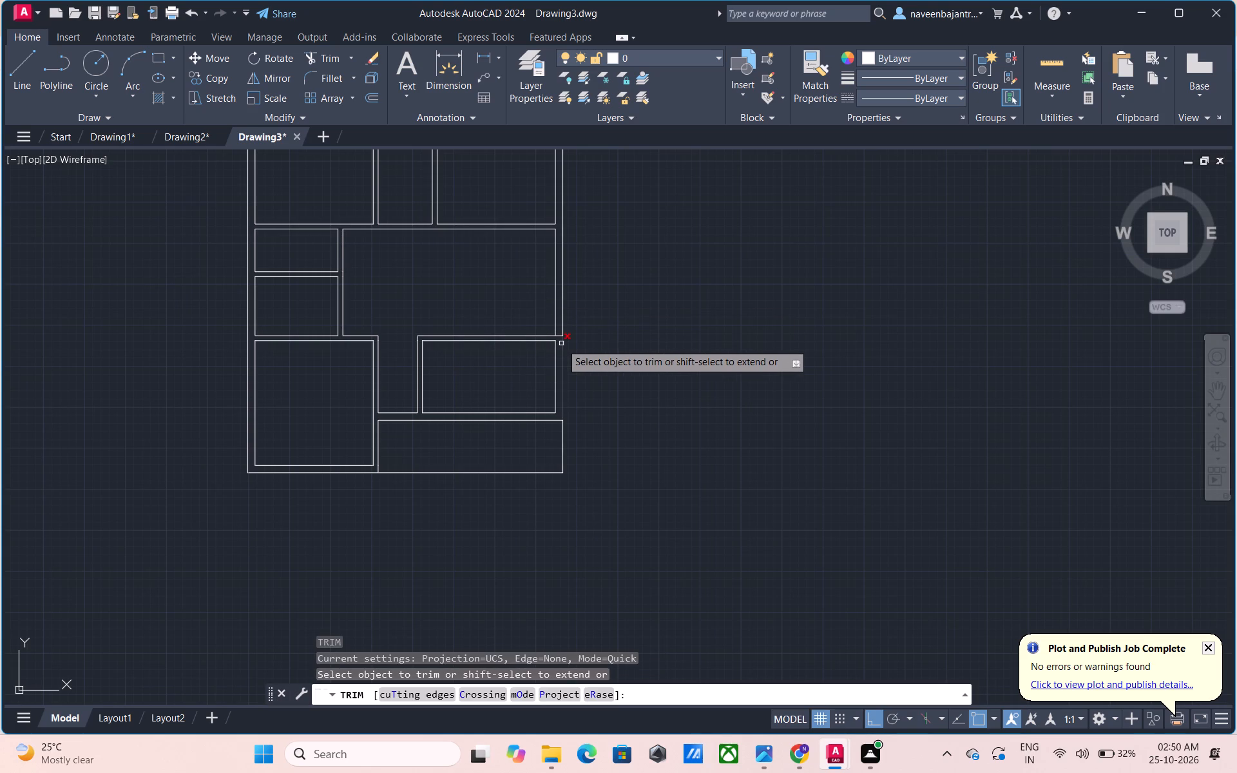
click(559, 336)
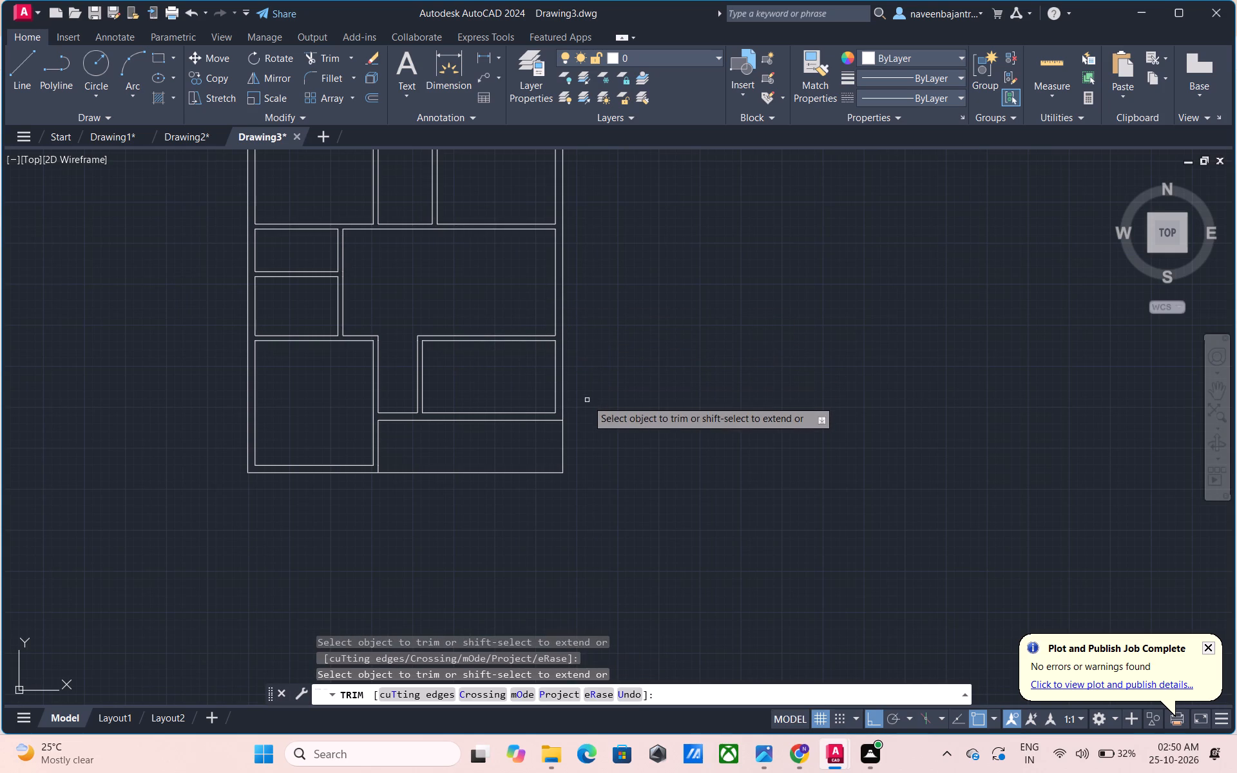
key(Escape)
Review the wall layout of the whole floor plan.
middle_drag(696, 314, 682, 326)
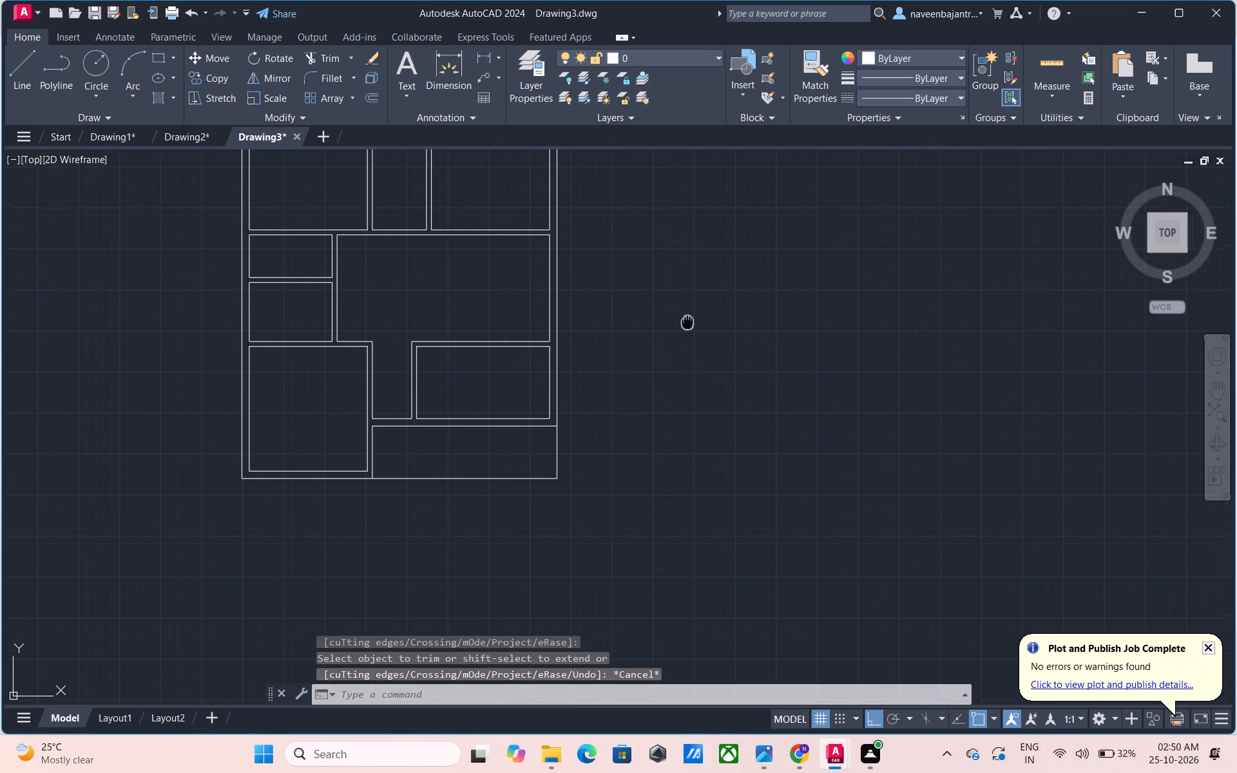
middle_drag(682, 326, 659, 348)
middle_drag(594, 321, 609, 346)
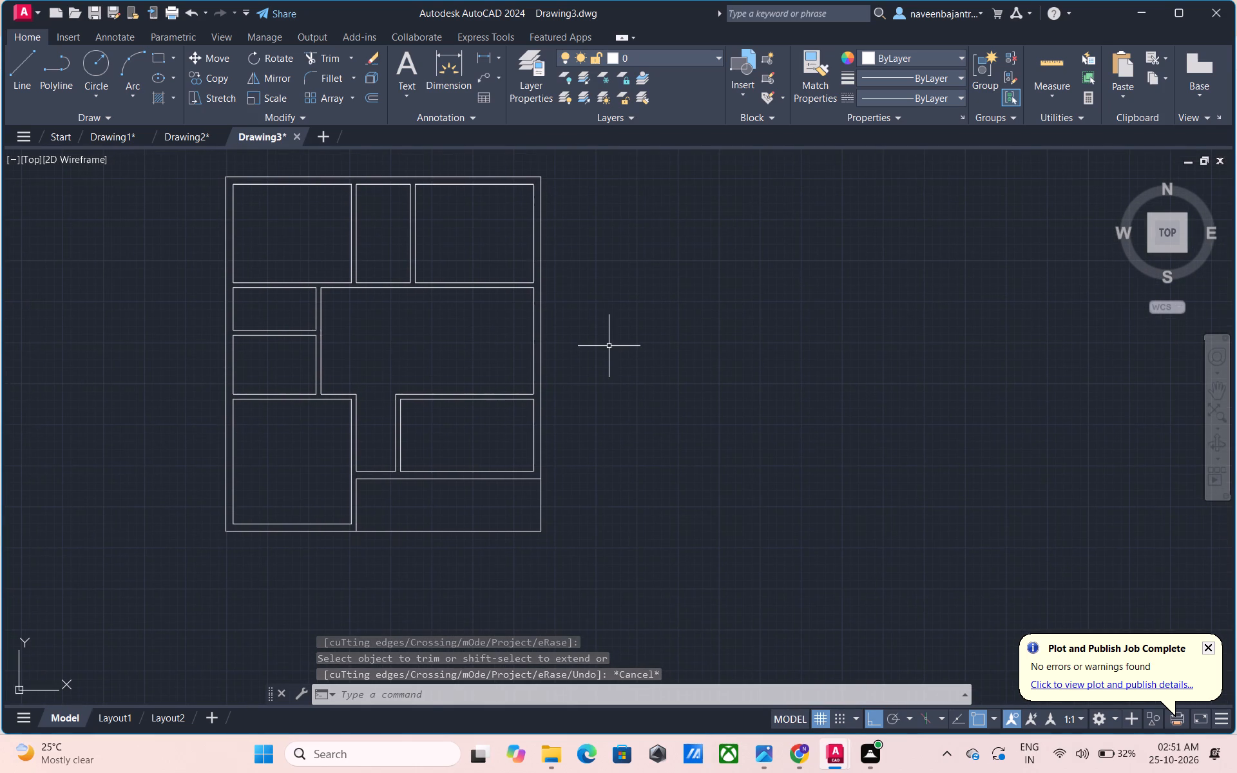
scroll(598, 325, down, 1)
middle_drag(598, 325, 693, 372)
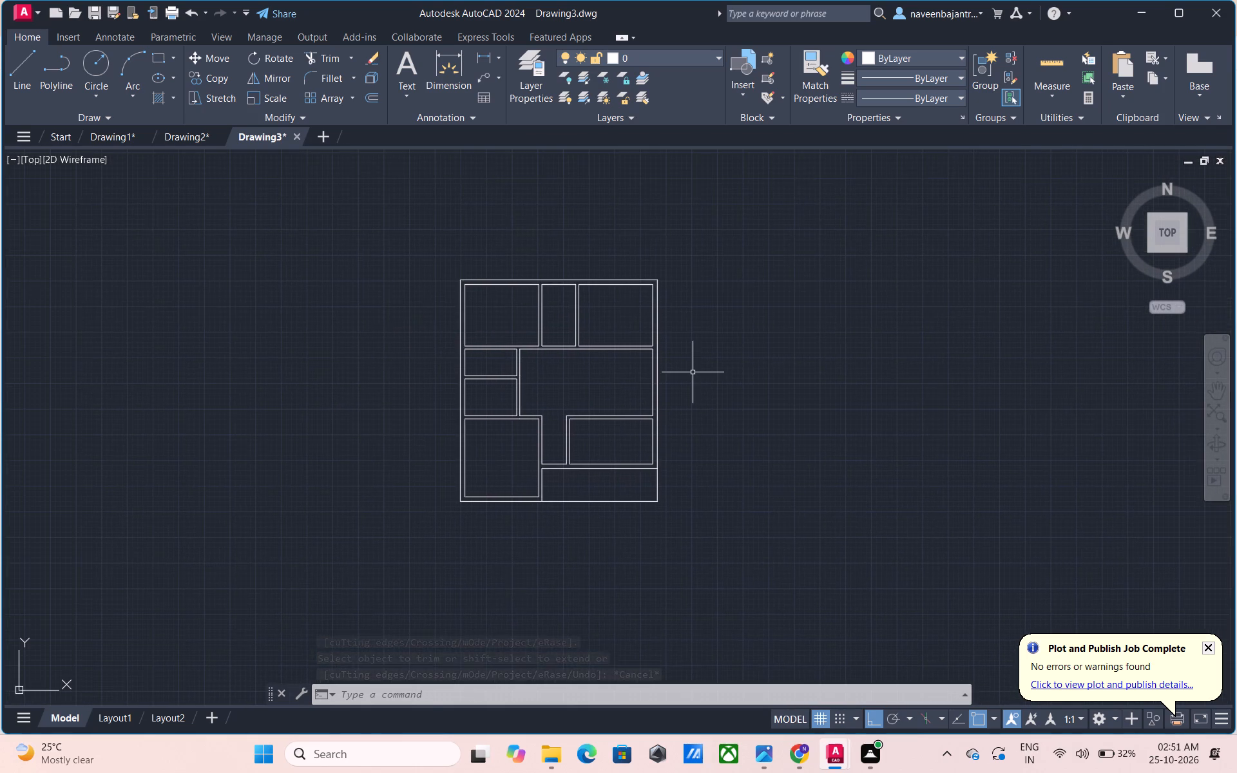
scroll(693, 372, up, 1)
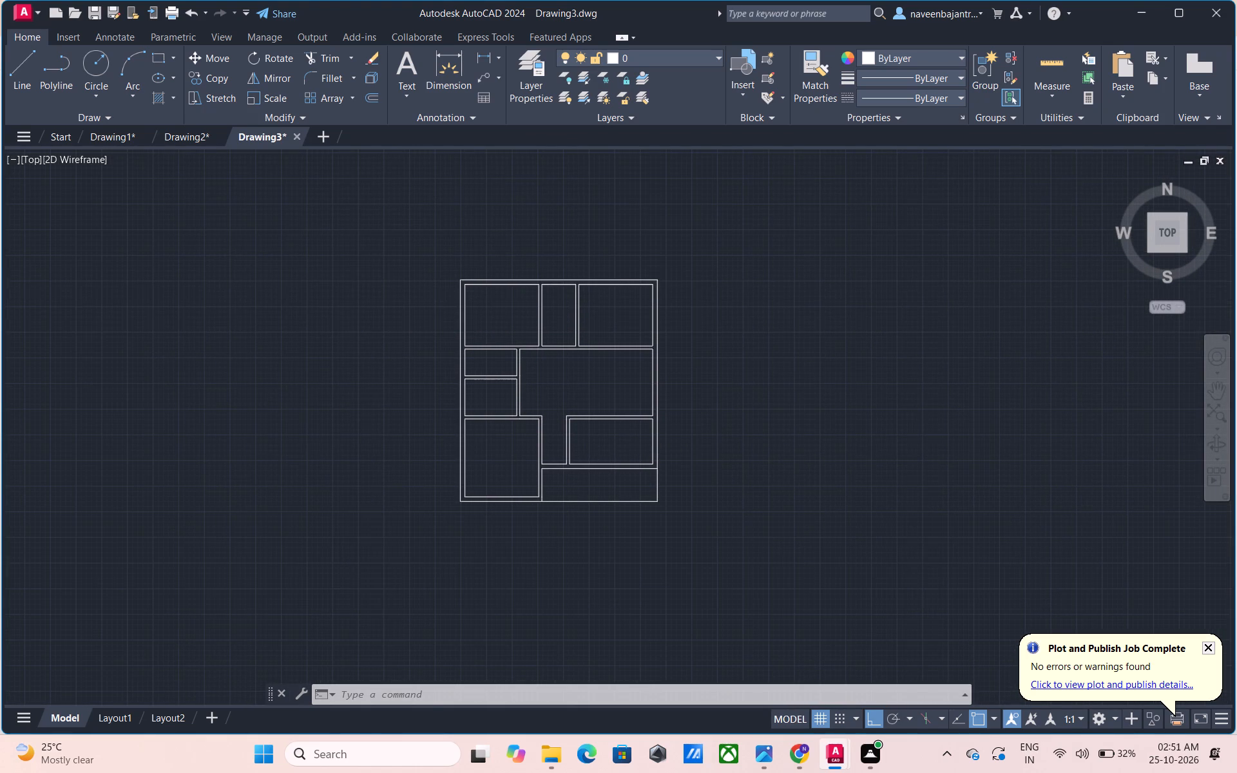
scroll(693, 372, up, 1)
scroll(693, 372, down, 1)
middle_drag(689, 367, 724, 345)
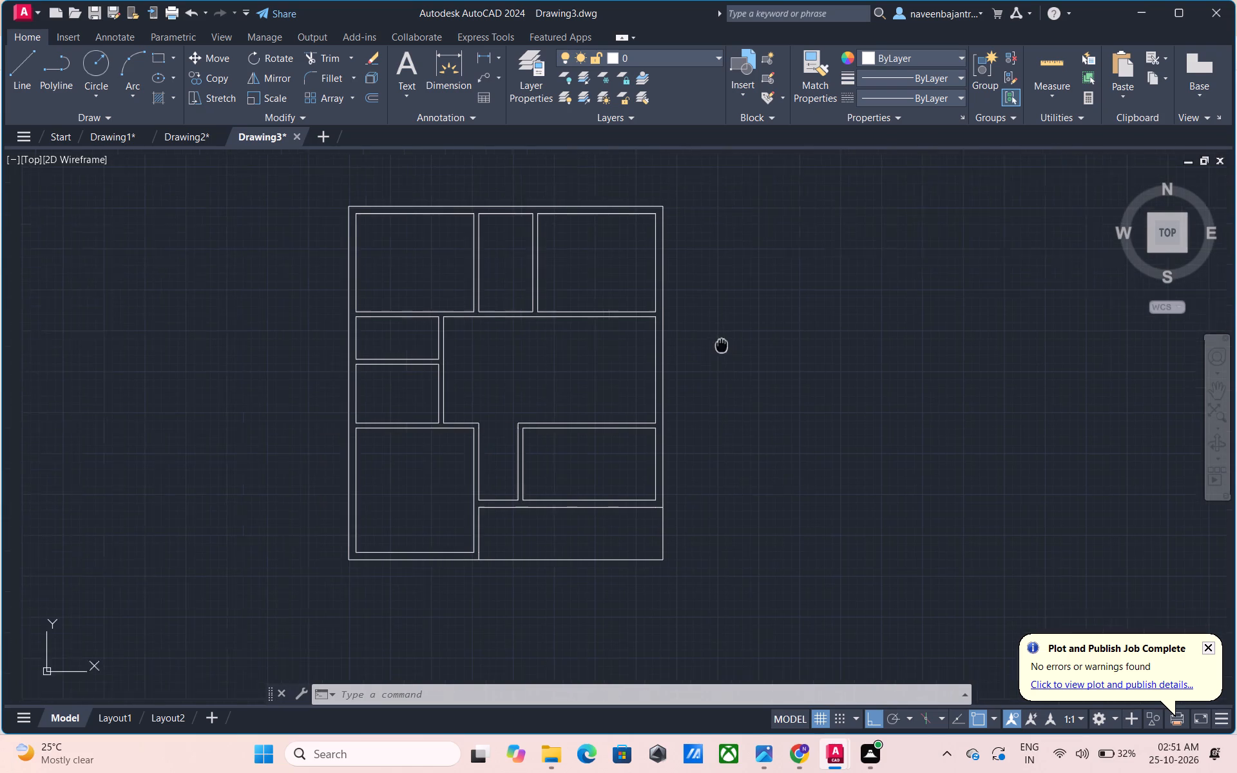
middle_drag(724, 345, 725, 344)
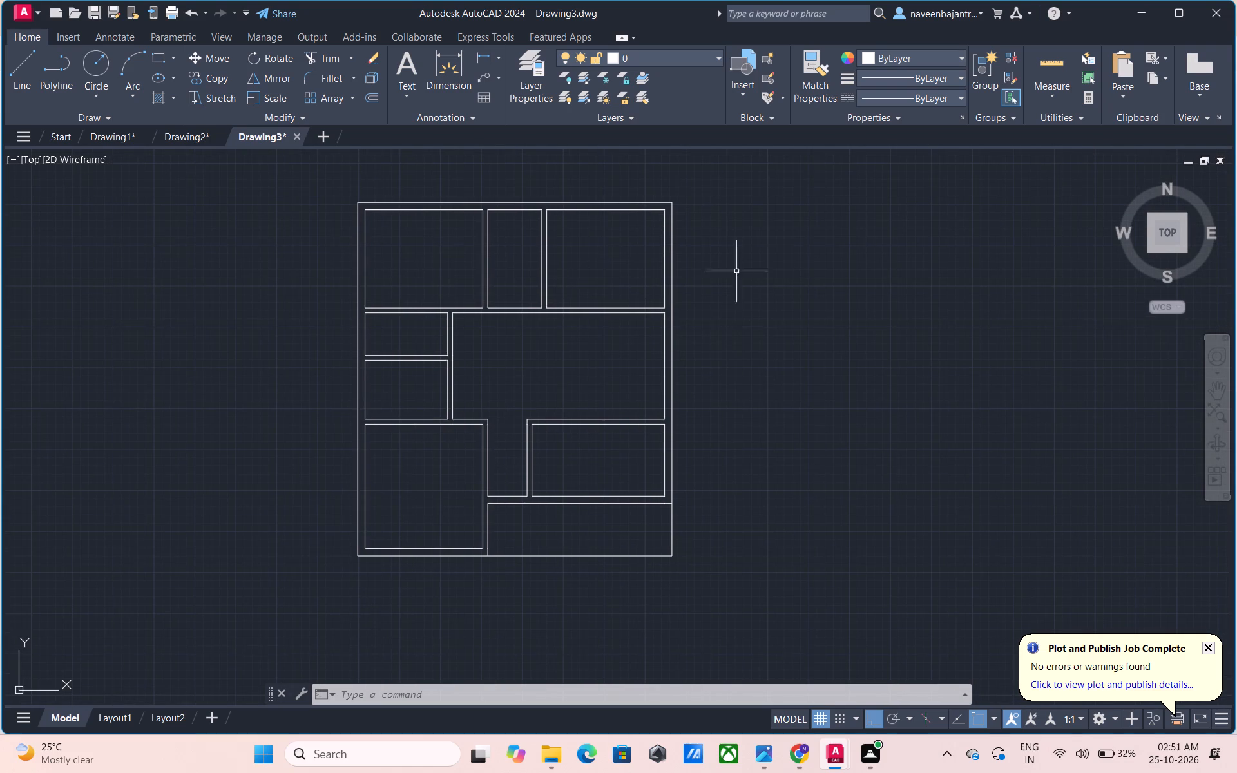
Browse the linetypes available to load from acadiso.lin.
click(945, 98)
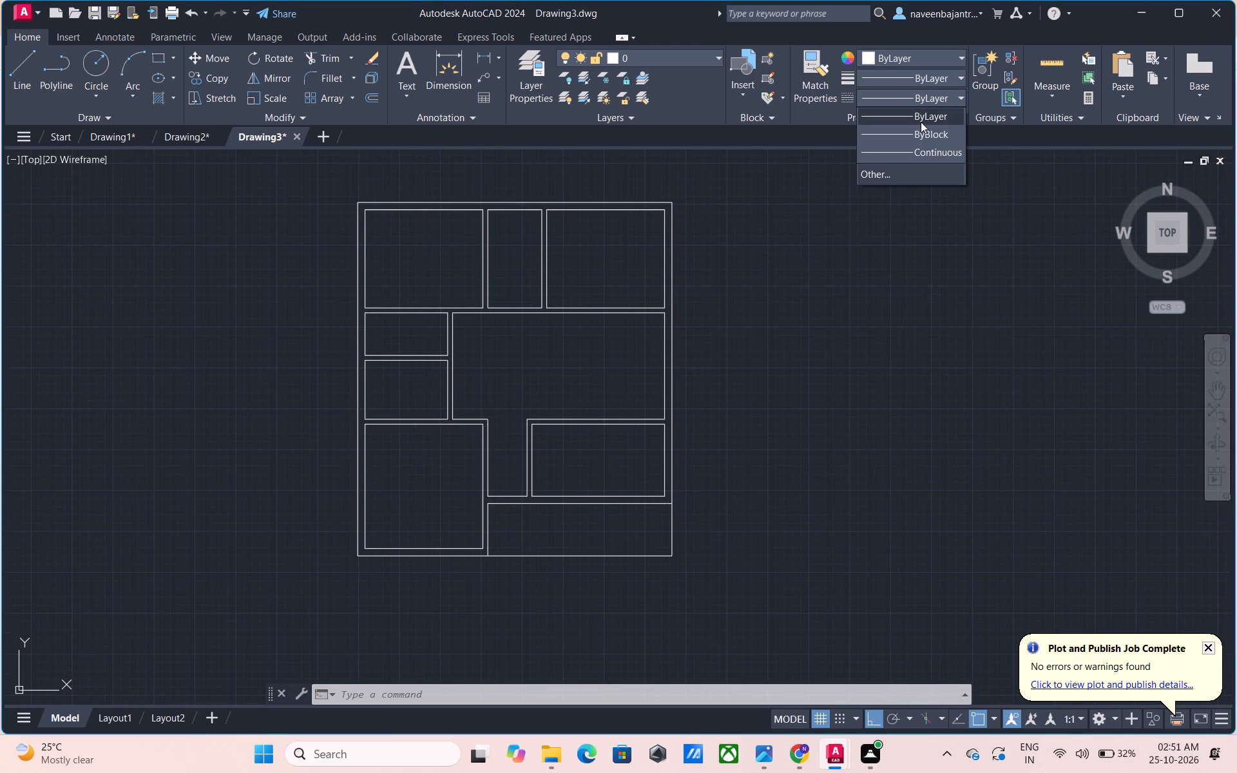
click(885, 171)
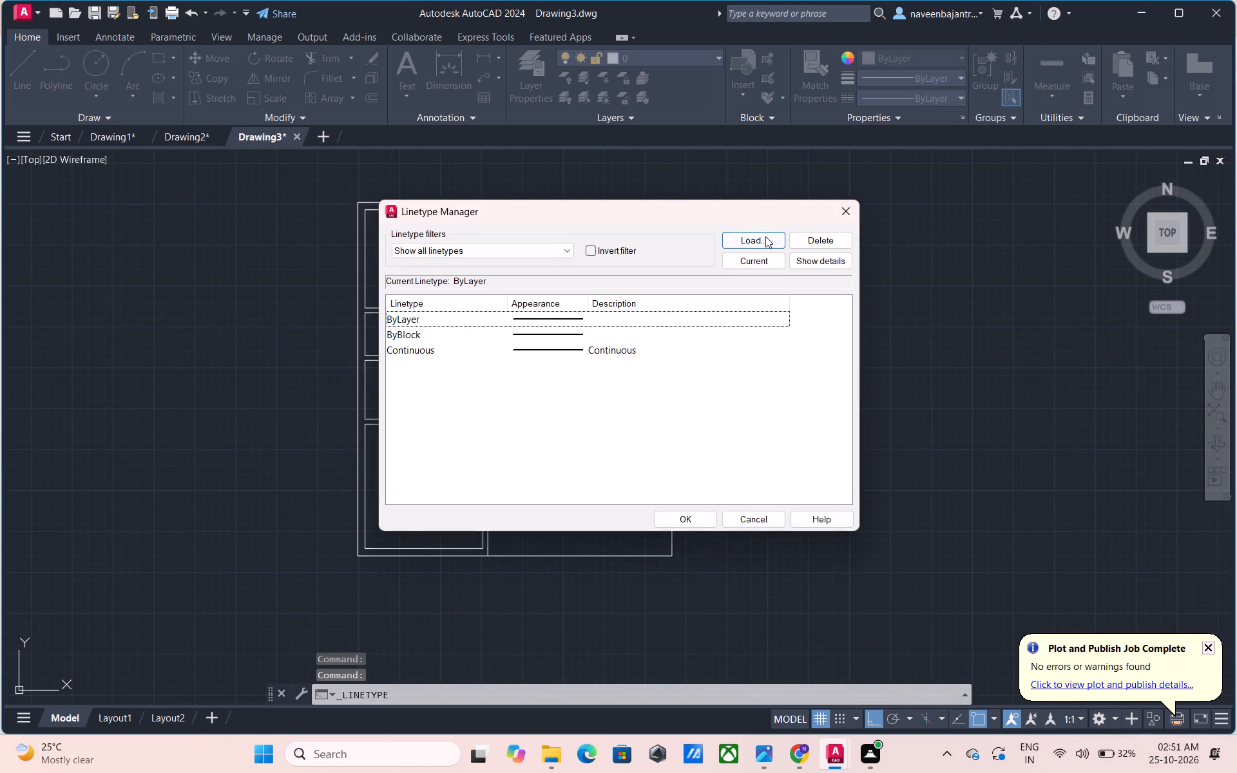
click(753, 242)
scroll(688, 368, down, 1)
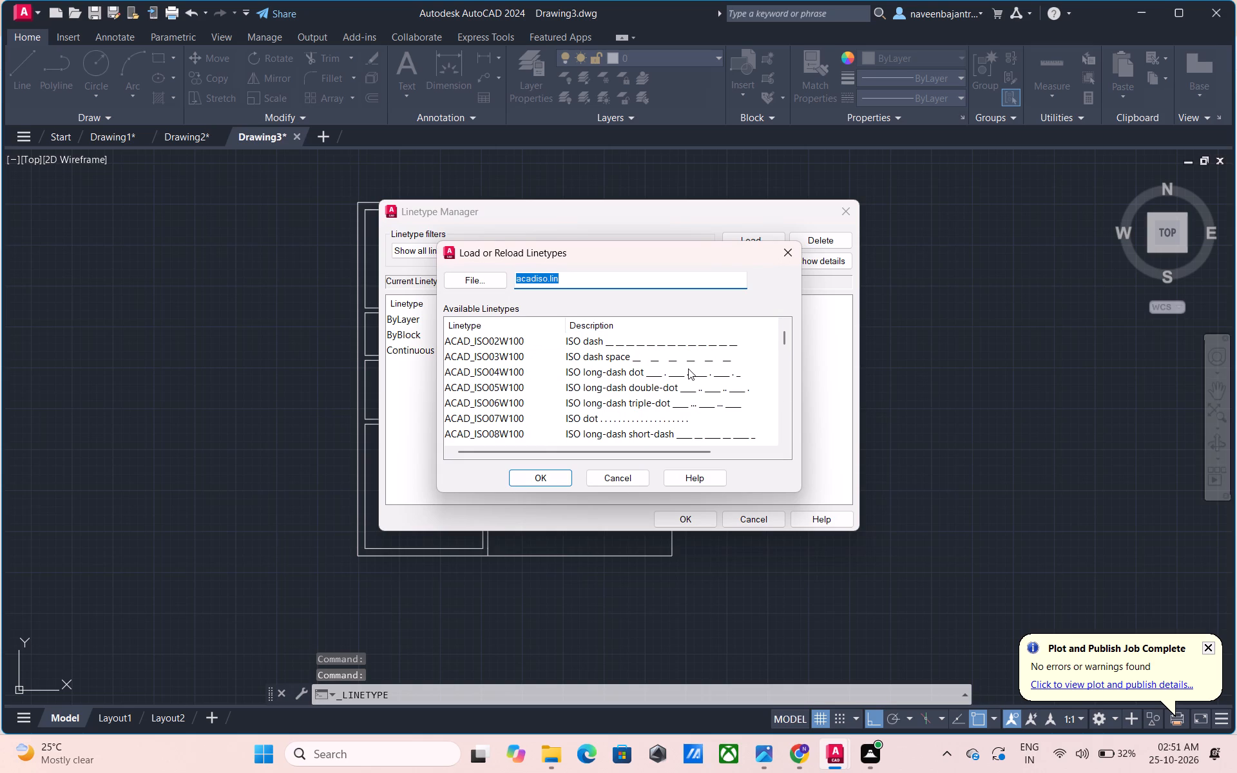
scroll(688, 368, down, 2)
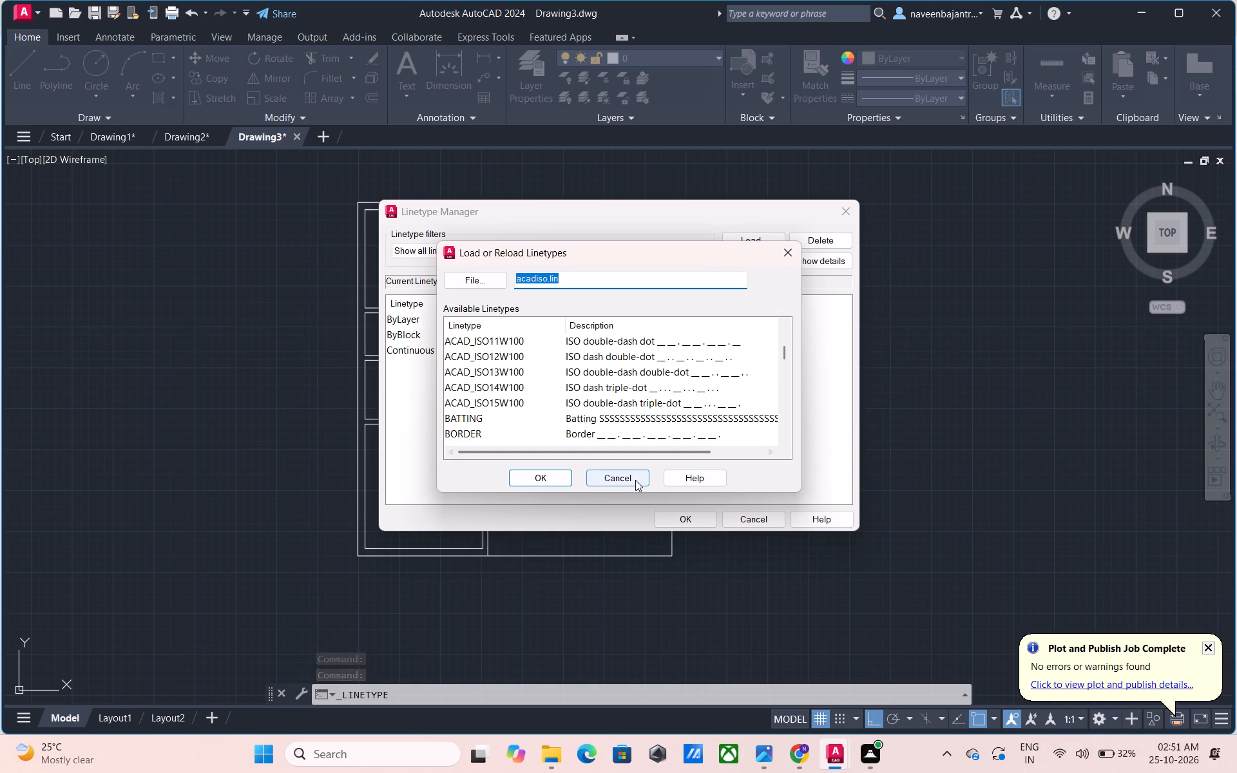
click(635, 480)
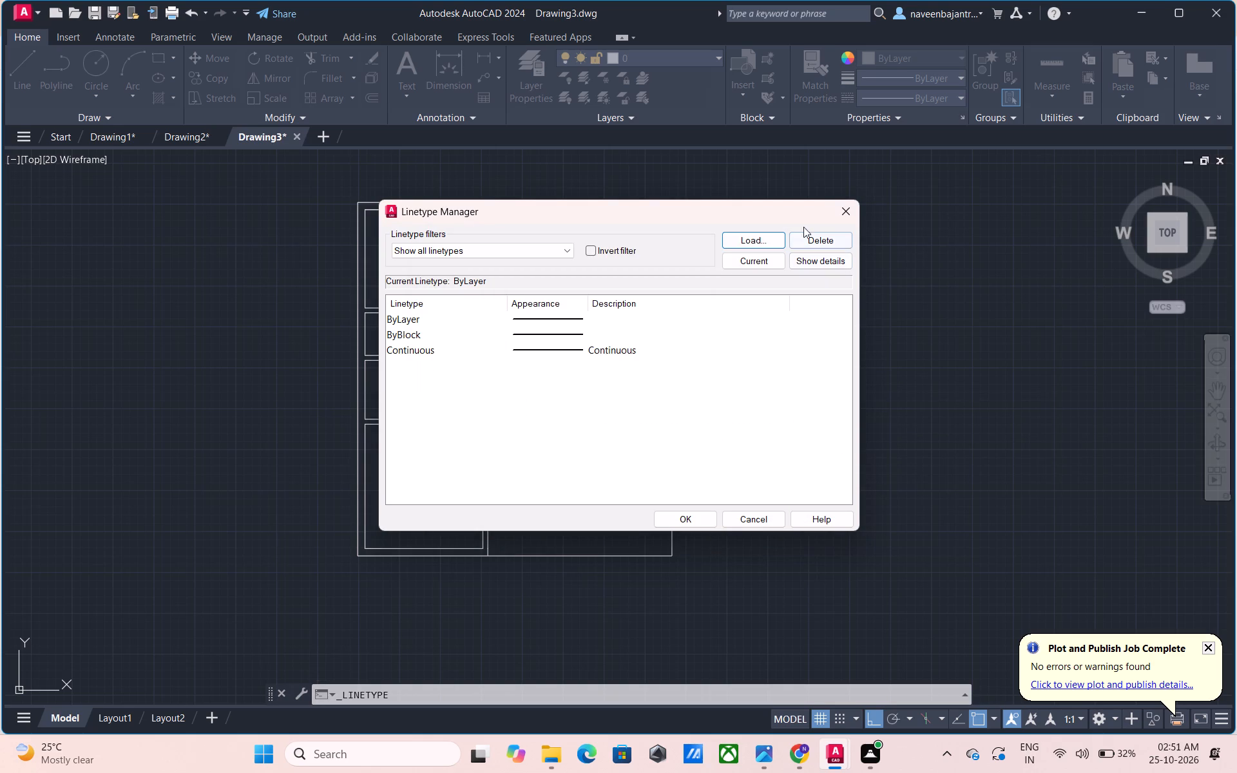
click(839, 211)
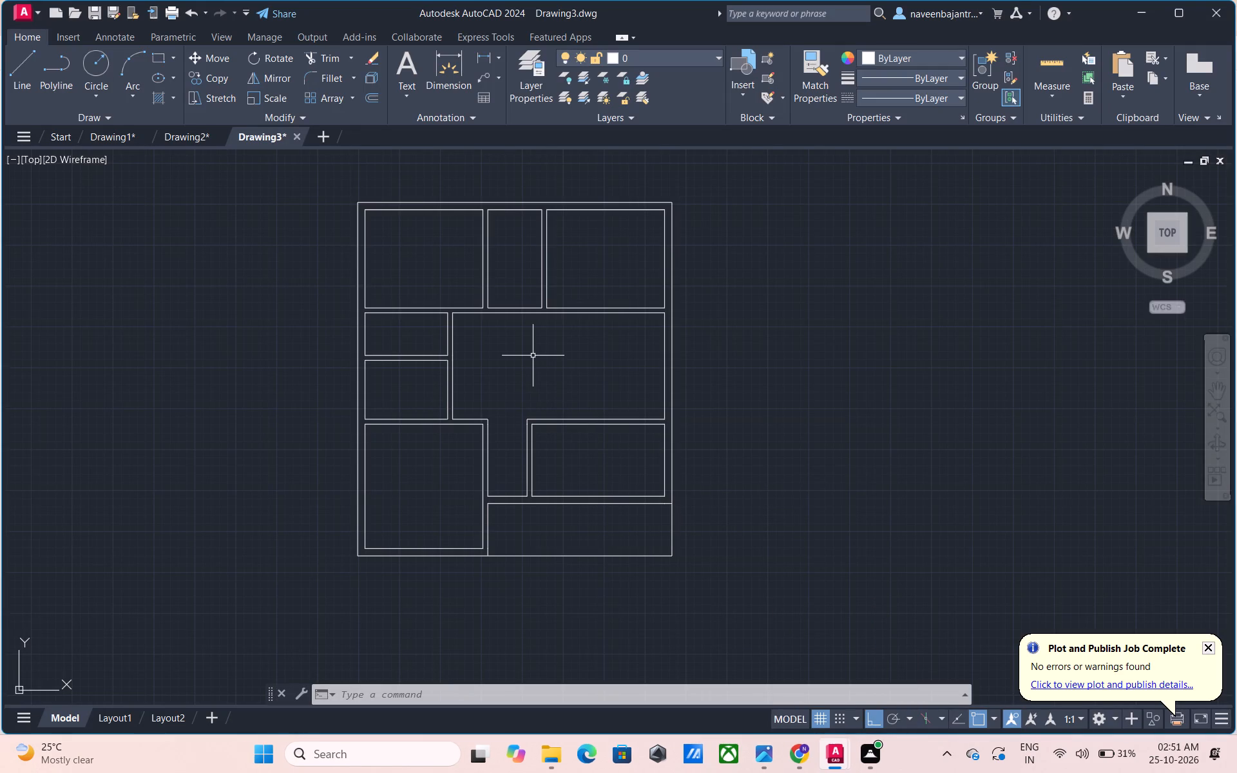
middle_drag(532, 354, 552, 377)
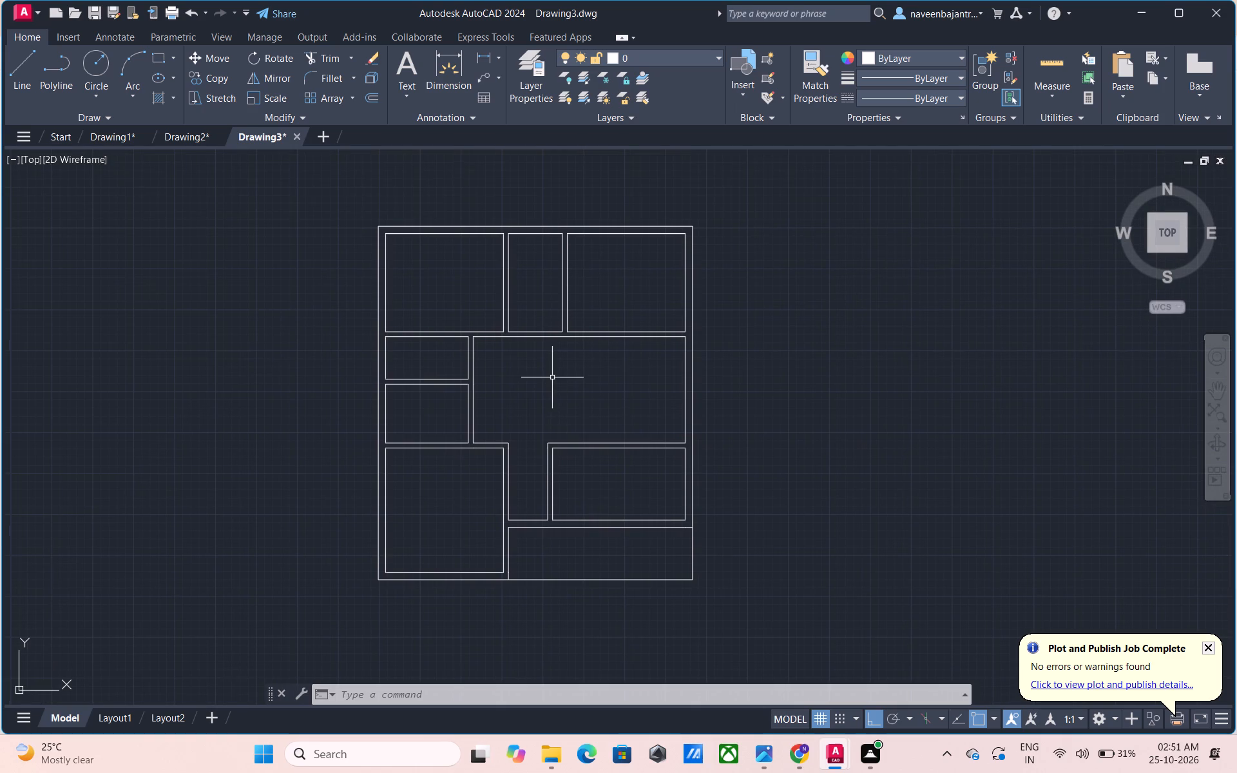
Draw a short horizontal line from the lower left small room's upper inner corner eastward across the 6" partition.
scroll(488, 360, up, 1)
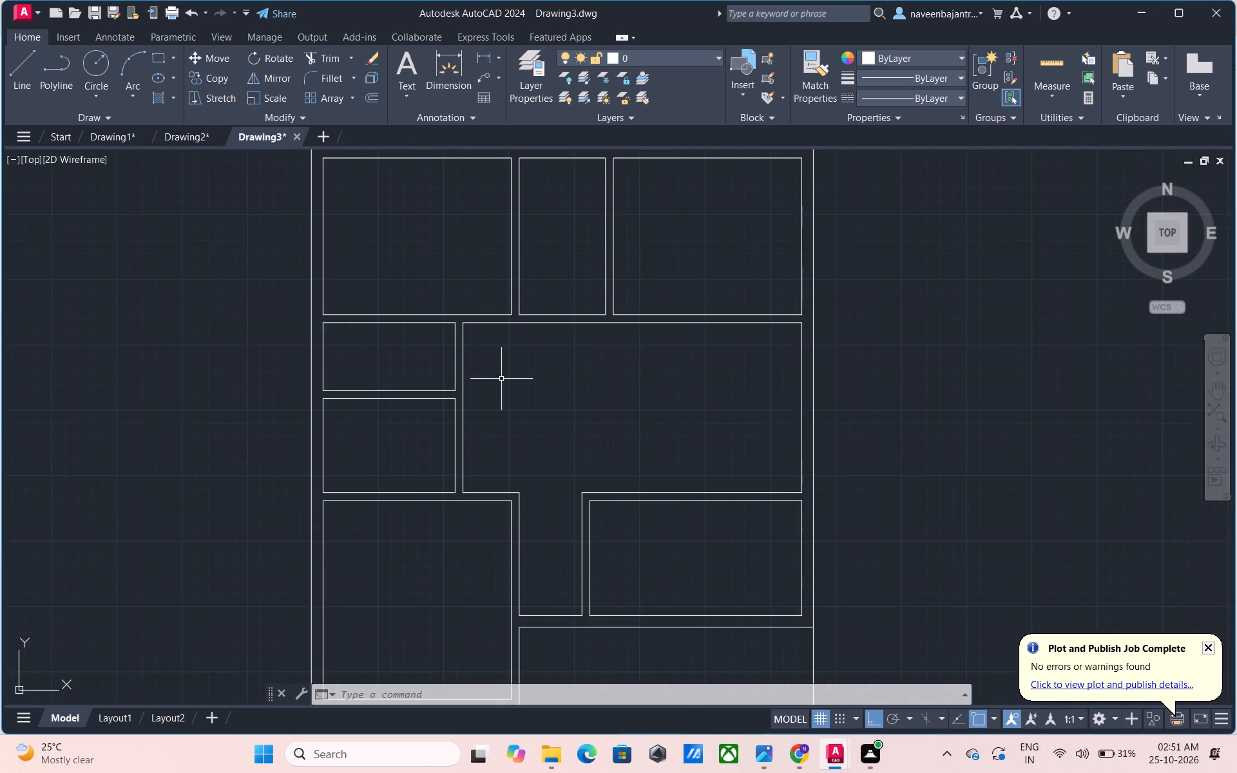
middle_drag(509, 394, 523, 386)
key(Escape)
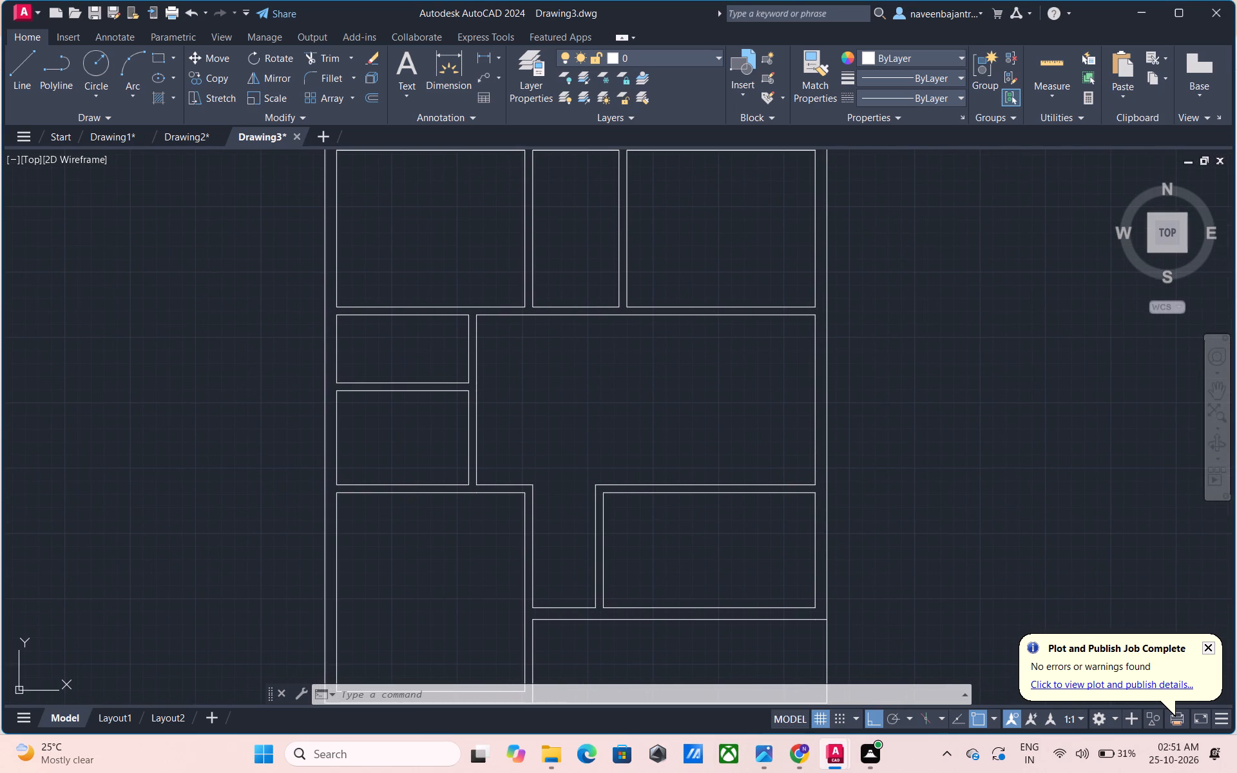
text(L)
key(space)
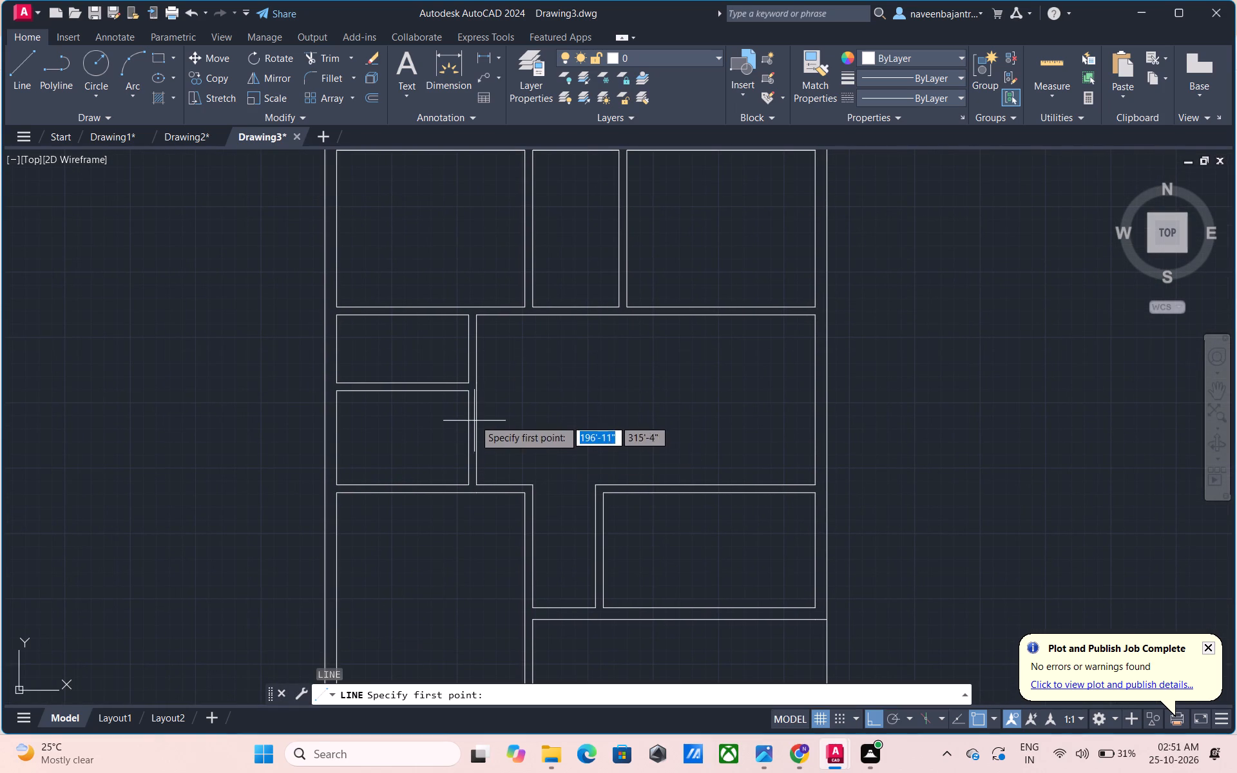
click(468, 391)
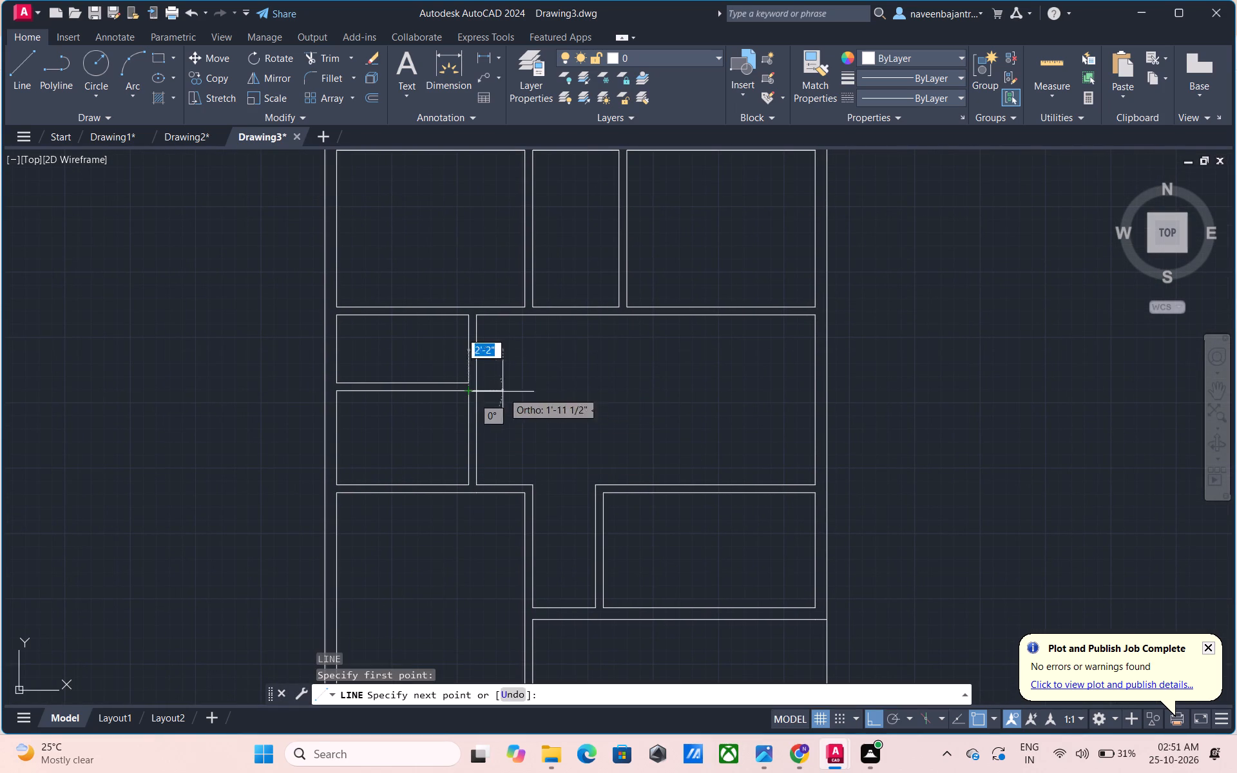
click(504, 392)
key(Escape)
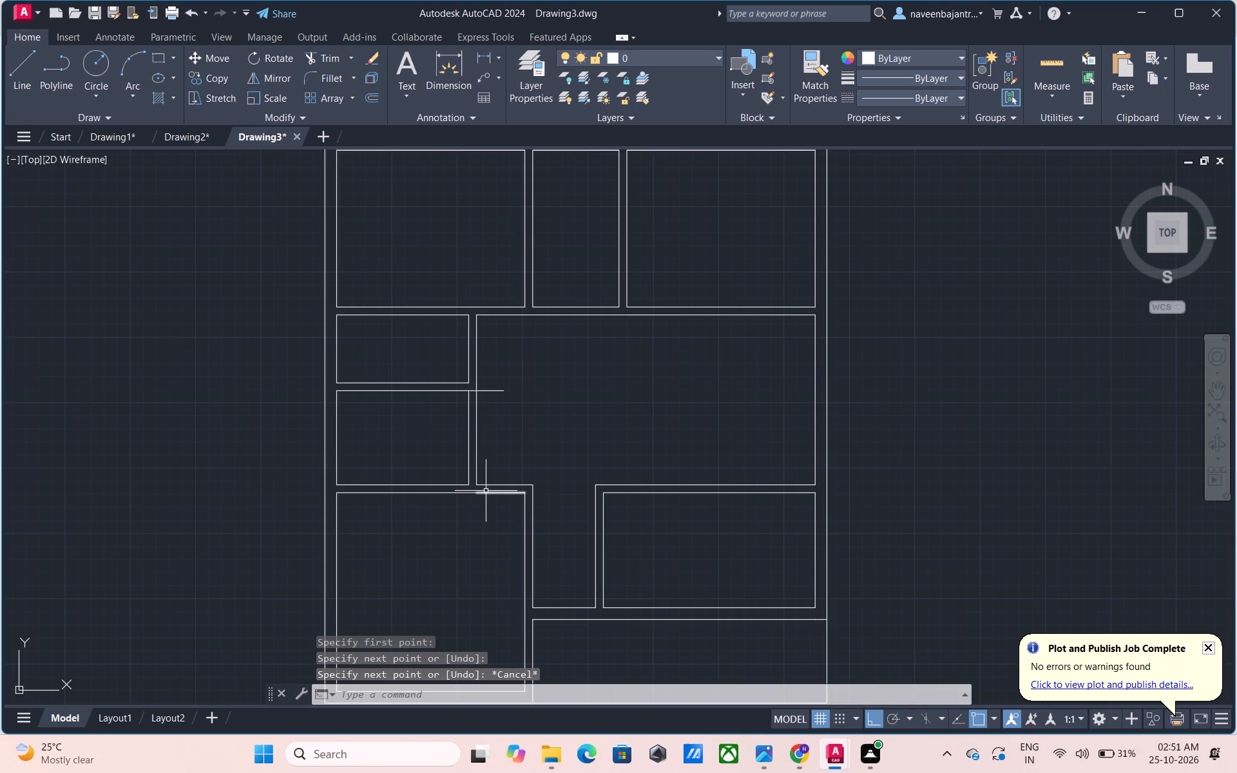
Trim the new line's overhang and both faces of the lower small room's east partition down to the lower wall.
text(TR)
key(space)
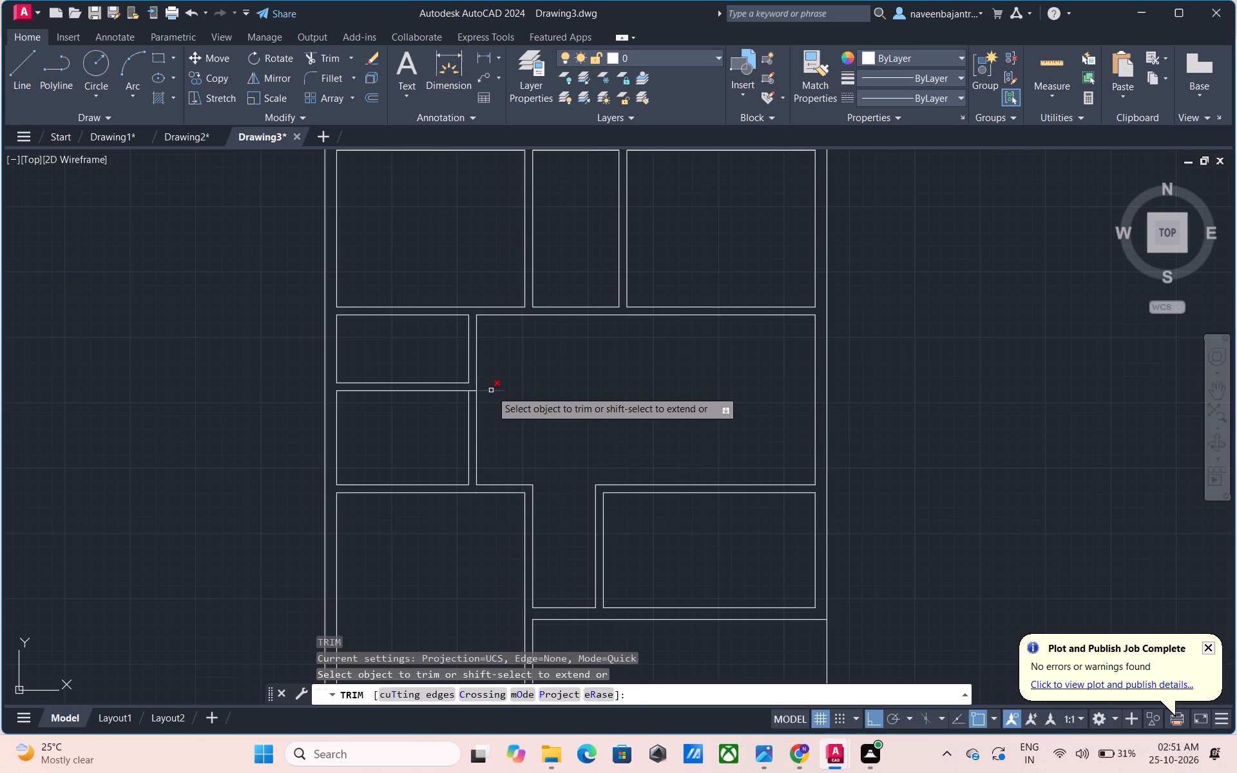
click(491, 390)
click(477, 409)
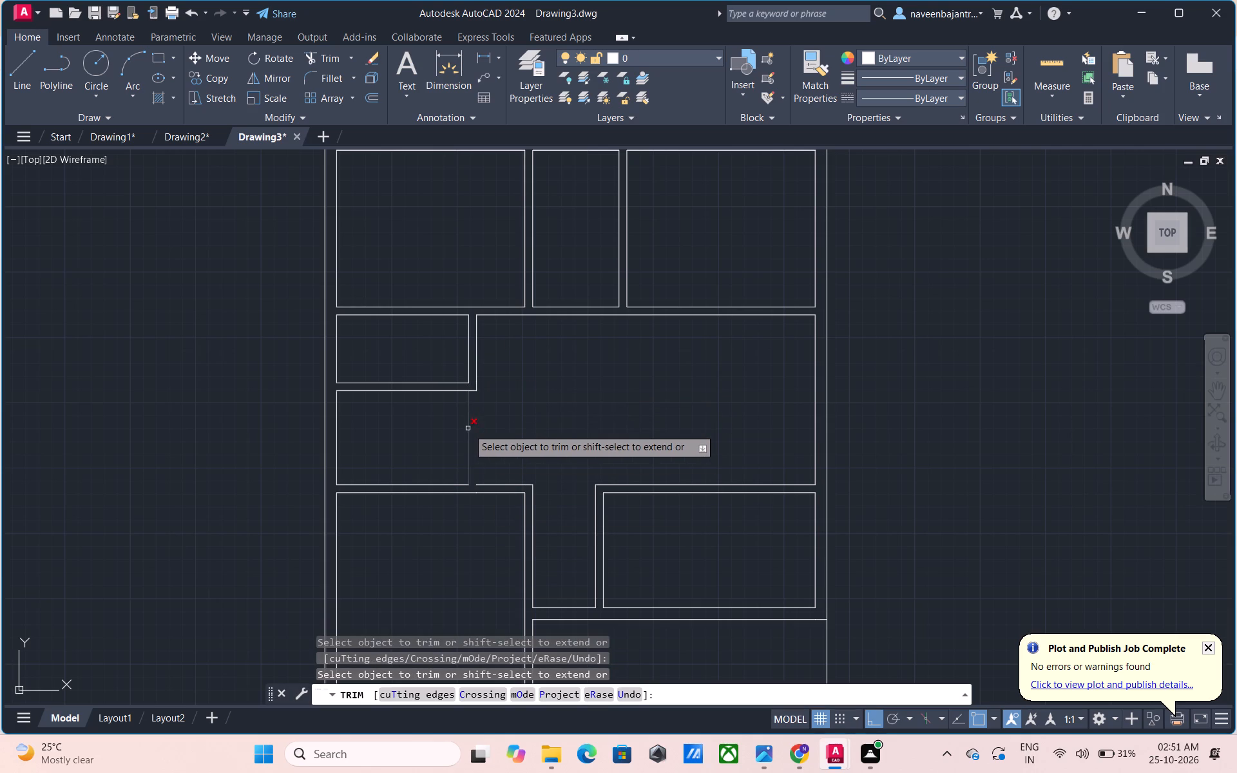
click(468, 428)
key(Escape)
Extend the lower wall face below the opened room across the gap where the partition stood.
text(EX)
key(space)
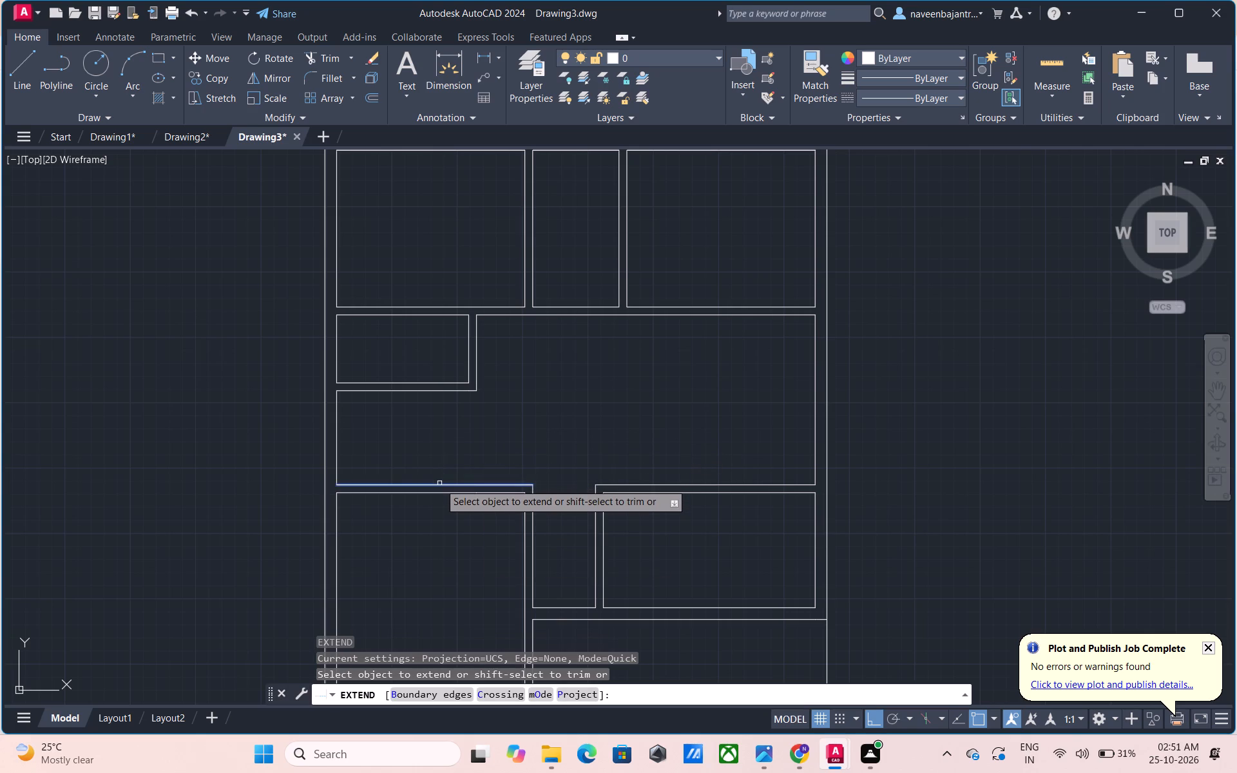
click(439, 483)
key(Escape)
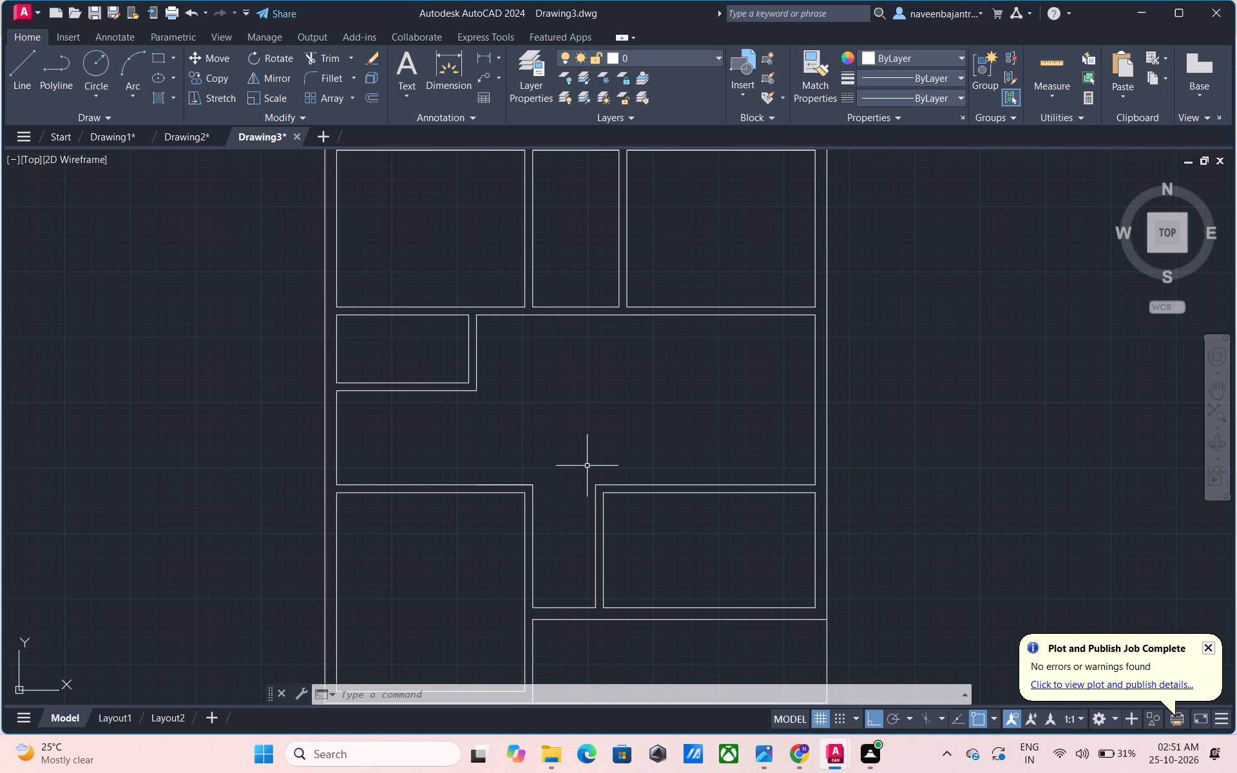
Draw a 6' vertical line from the small room's outer wall corner down to the lower wall face.
middle_drag(587, 465, 545, 401)
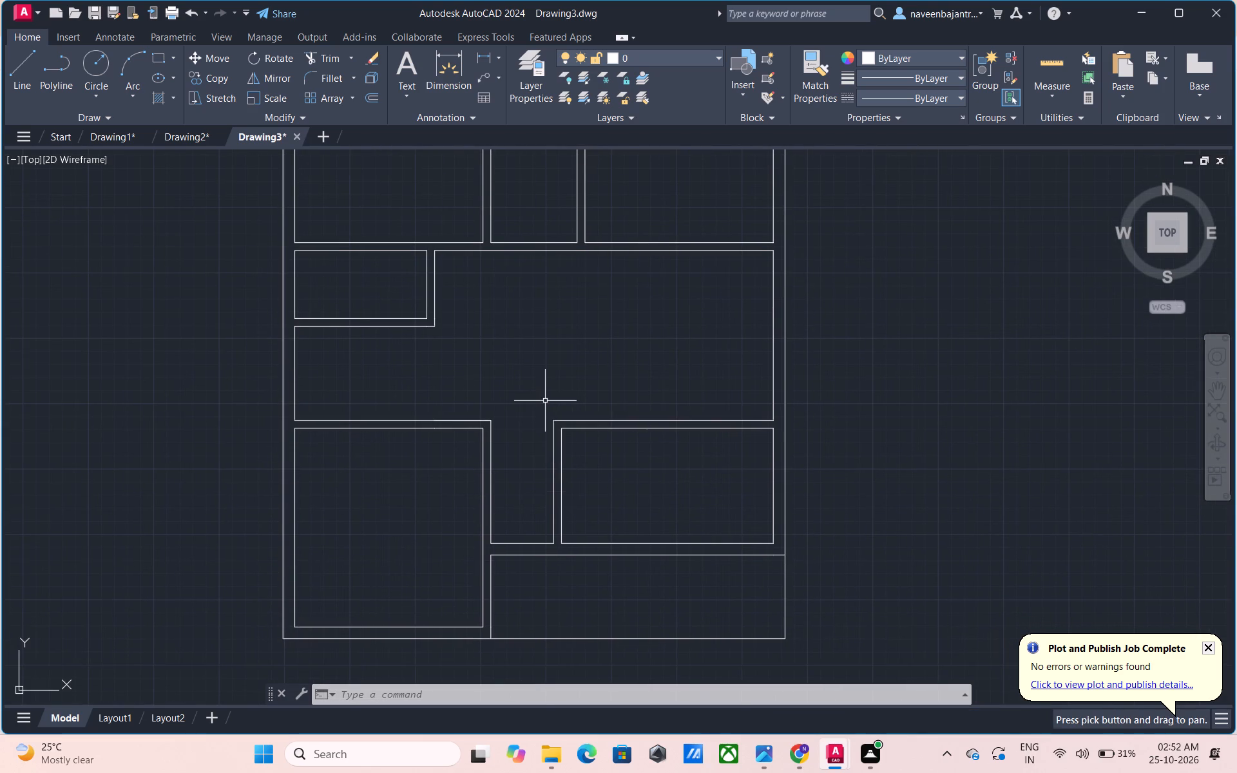
scroll(545, 401, down, 1)
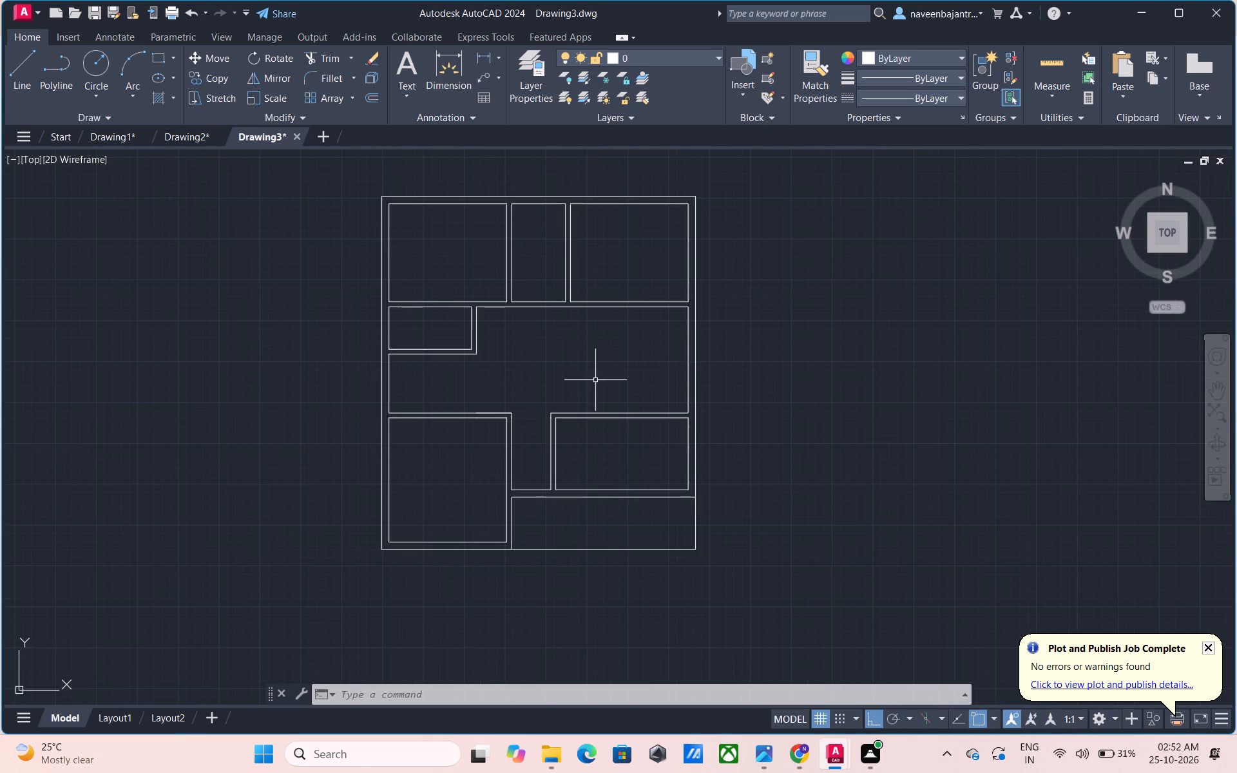
middle_drag(620, 371, 600, 392)
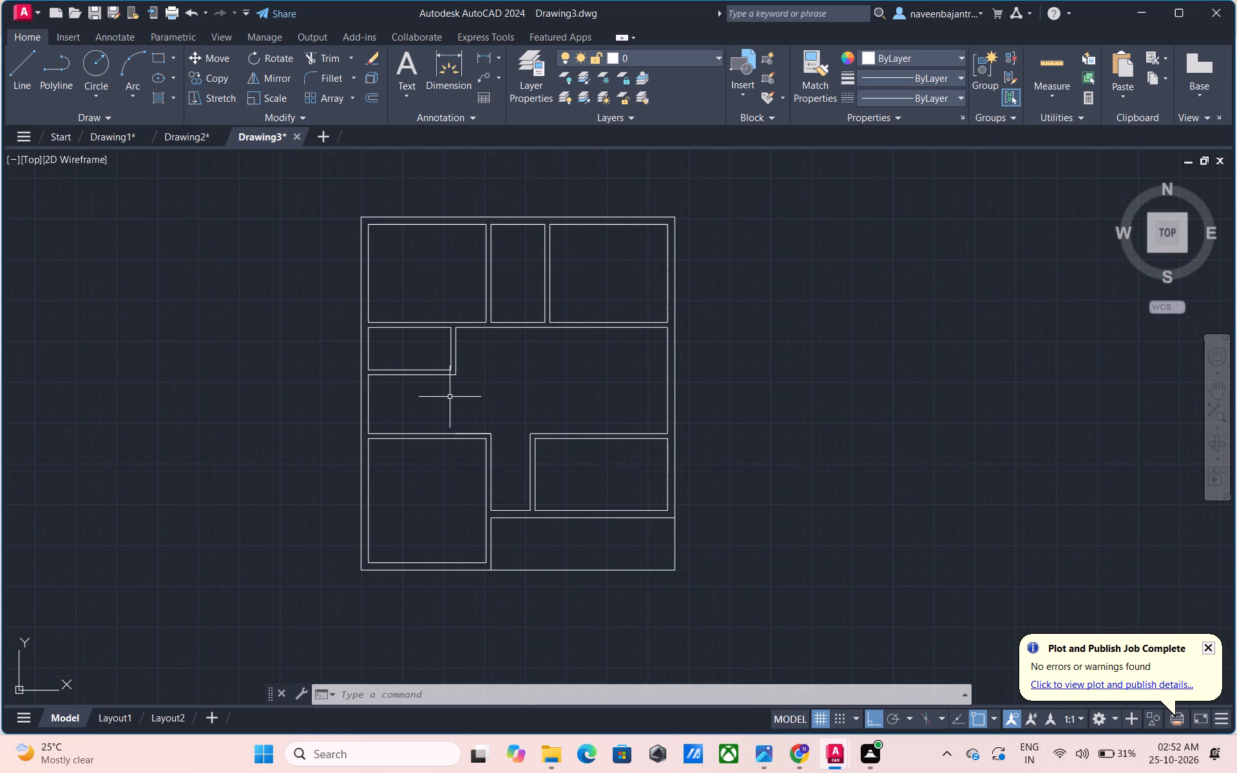
middle_drag(405, 397, 428, 410)
scroll(410, 417, up, 2)
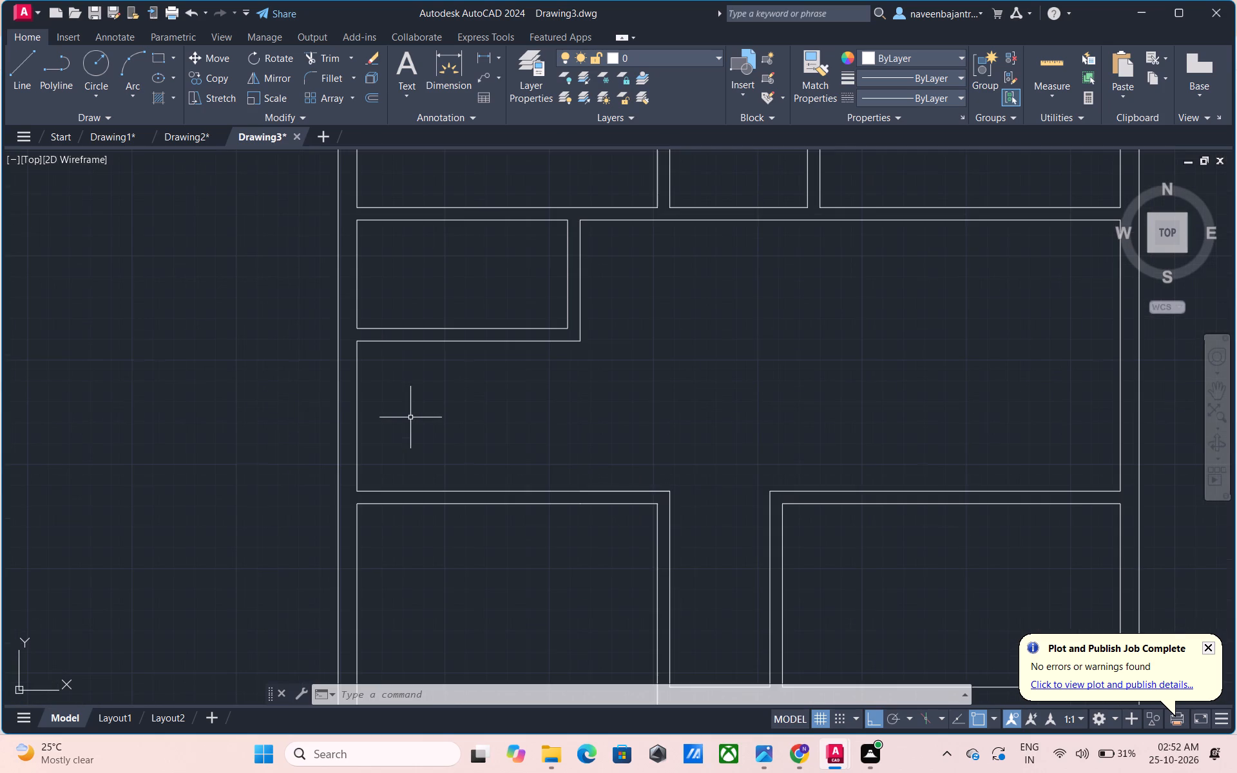
key(Escape)
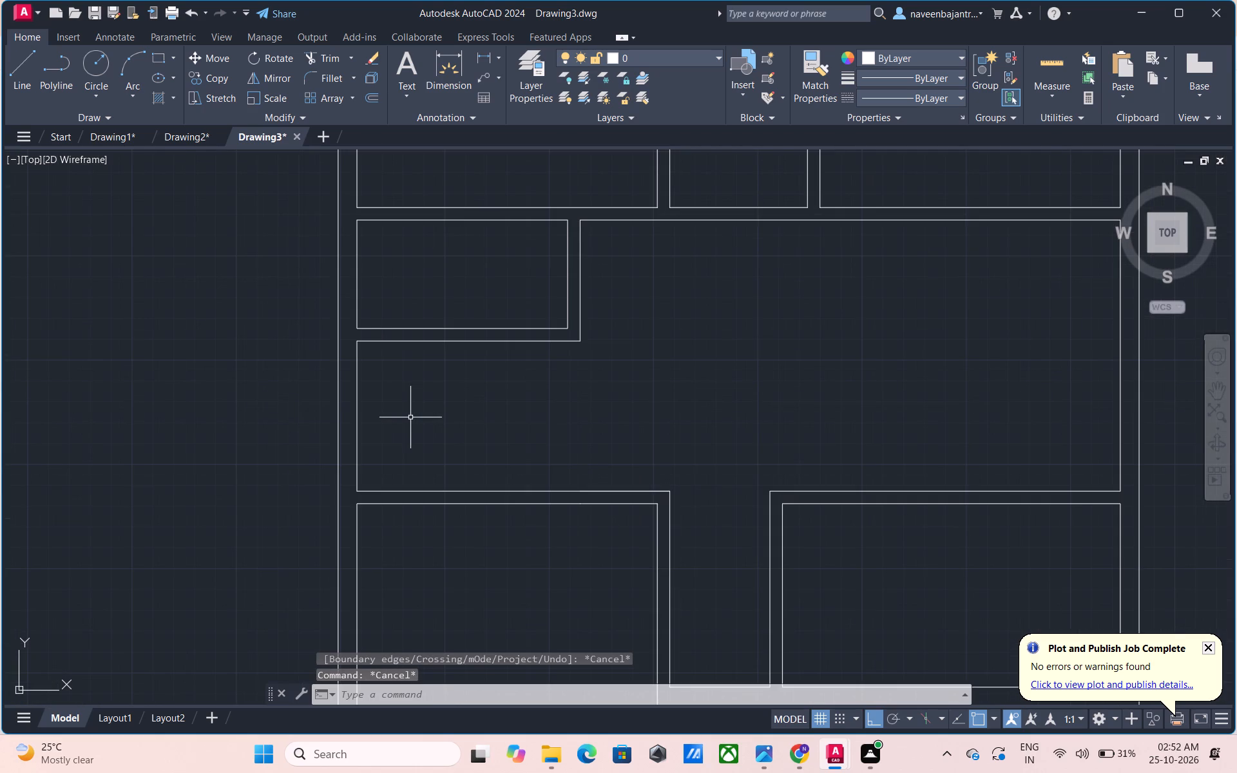
text(L)
key(space)
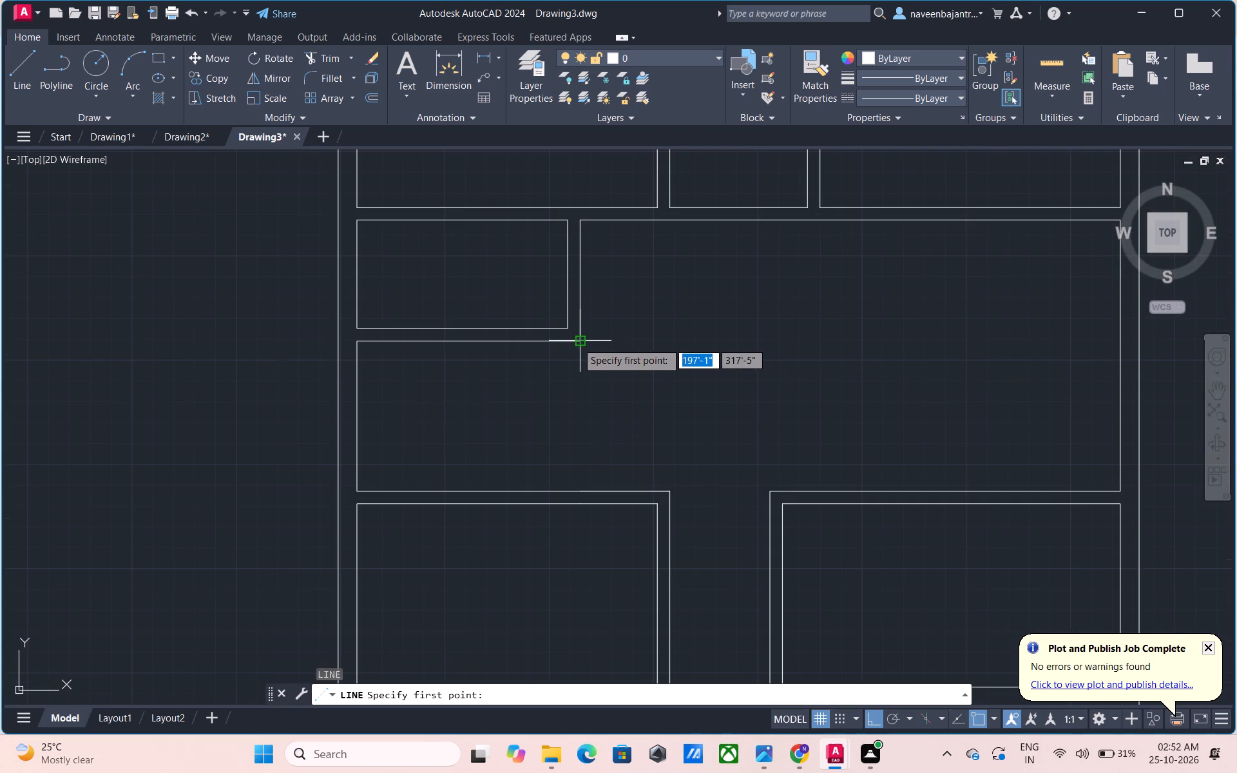
click(577, 342)
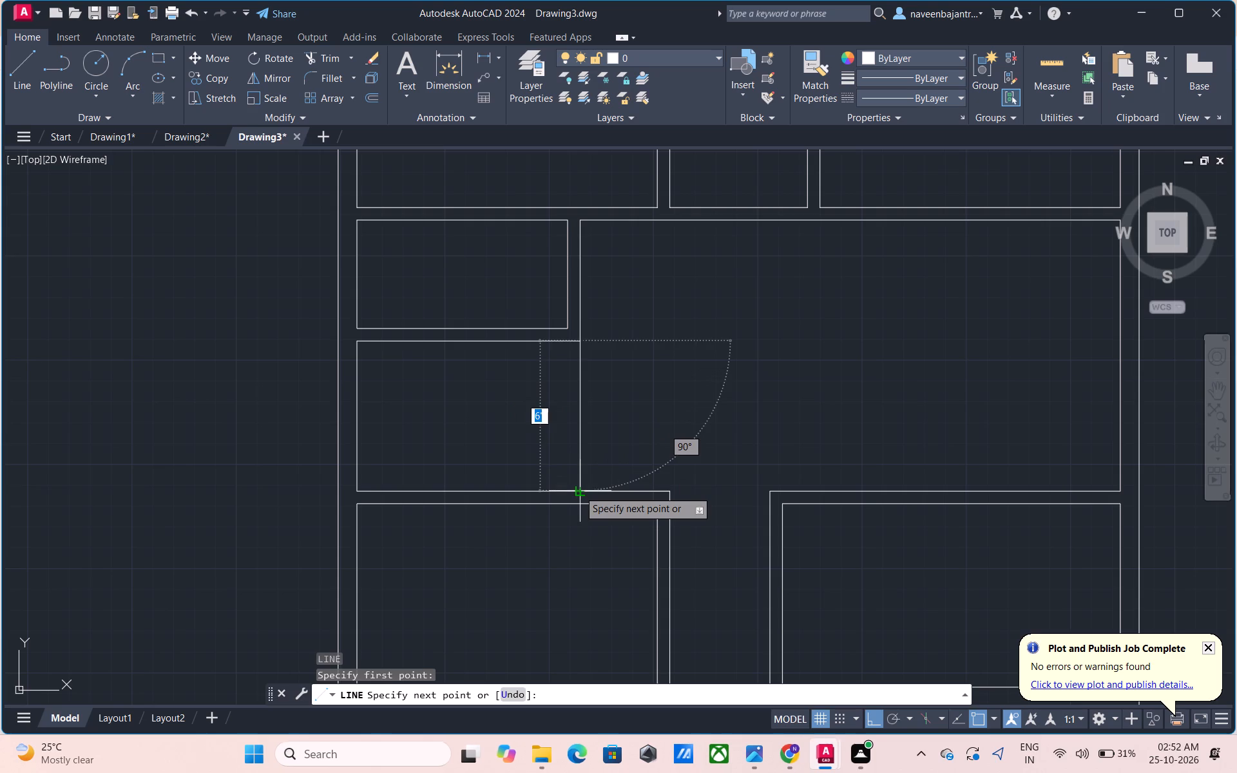
click(579, 490)
key(Escape)
Draw a horizontal line through the middle of the enclosed space, from the outer wall's inner face to the new vertical line.
key(l)
key(space)
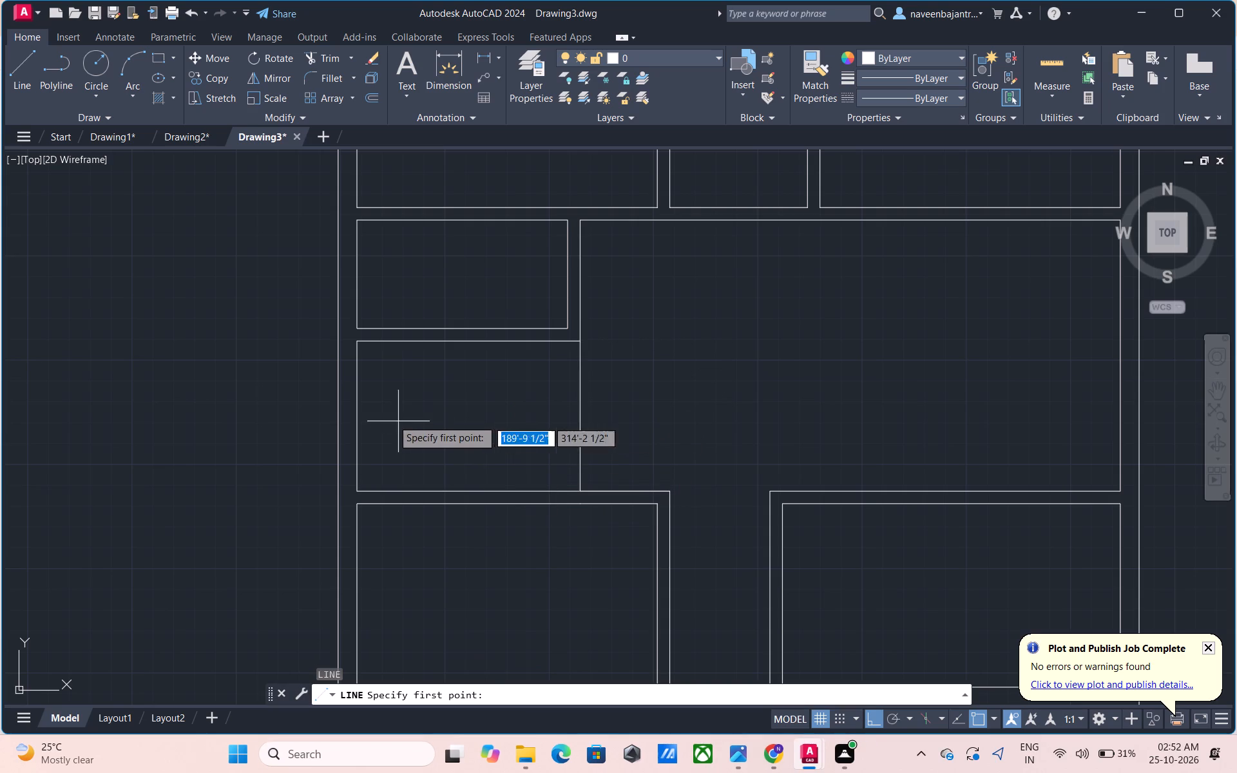
click(354, 414)
click(582, 417)
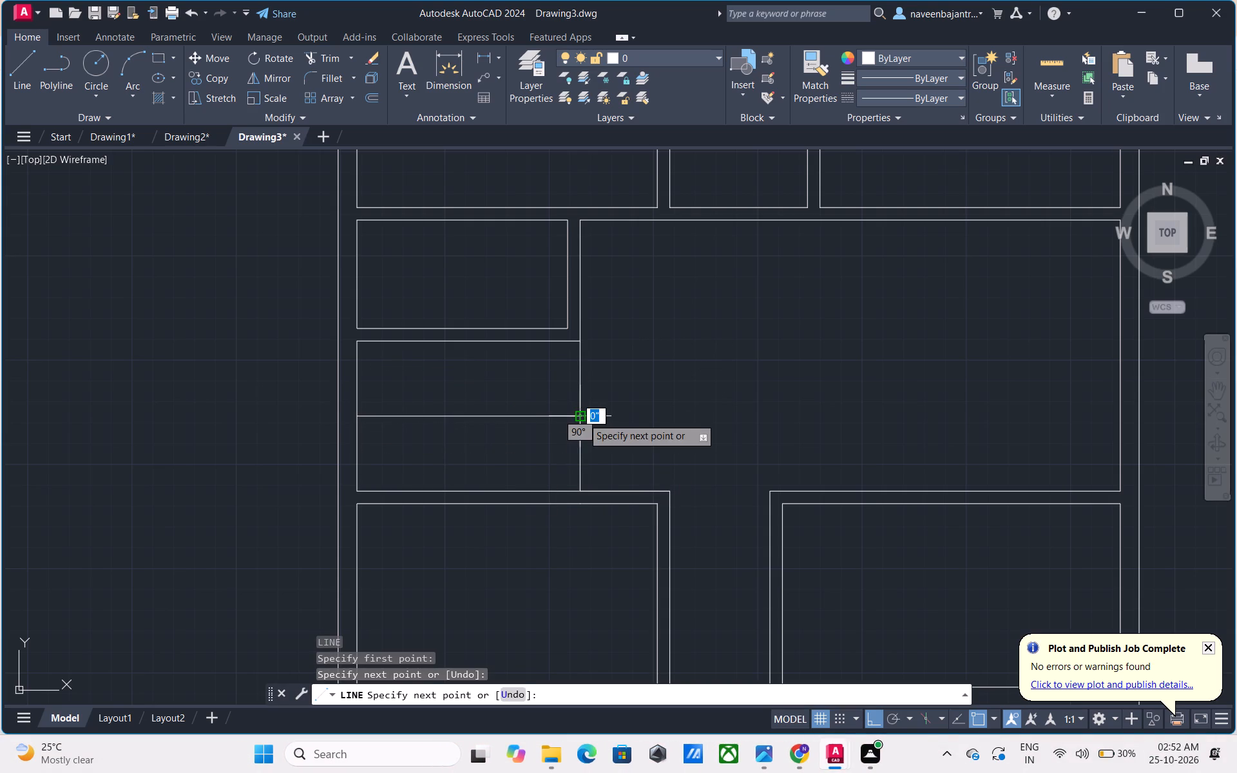
key(Escape)
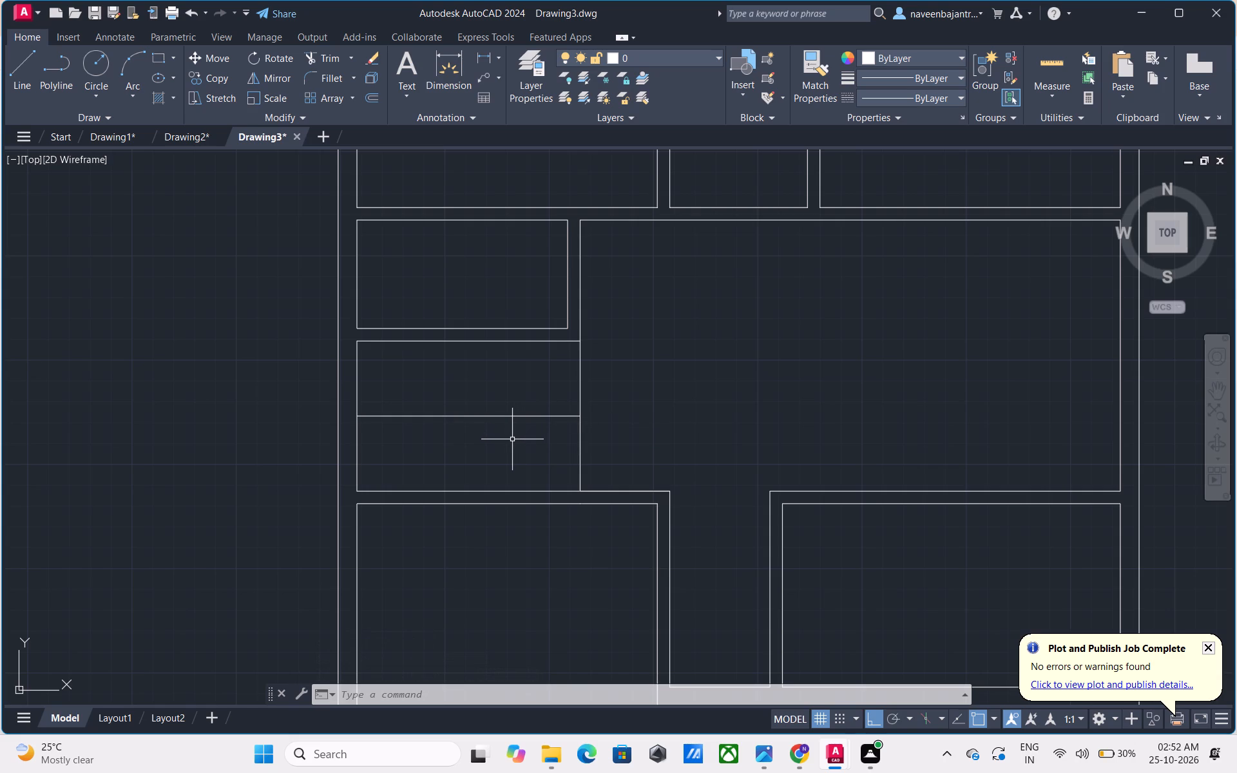
key(Escape)
Draw vertical lines from the middle line up and down to the wall faces, about 2'-7" from the outer wall's inner face.
text(L)
key(space)
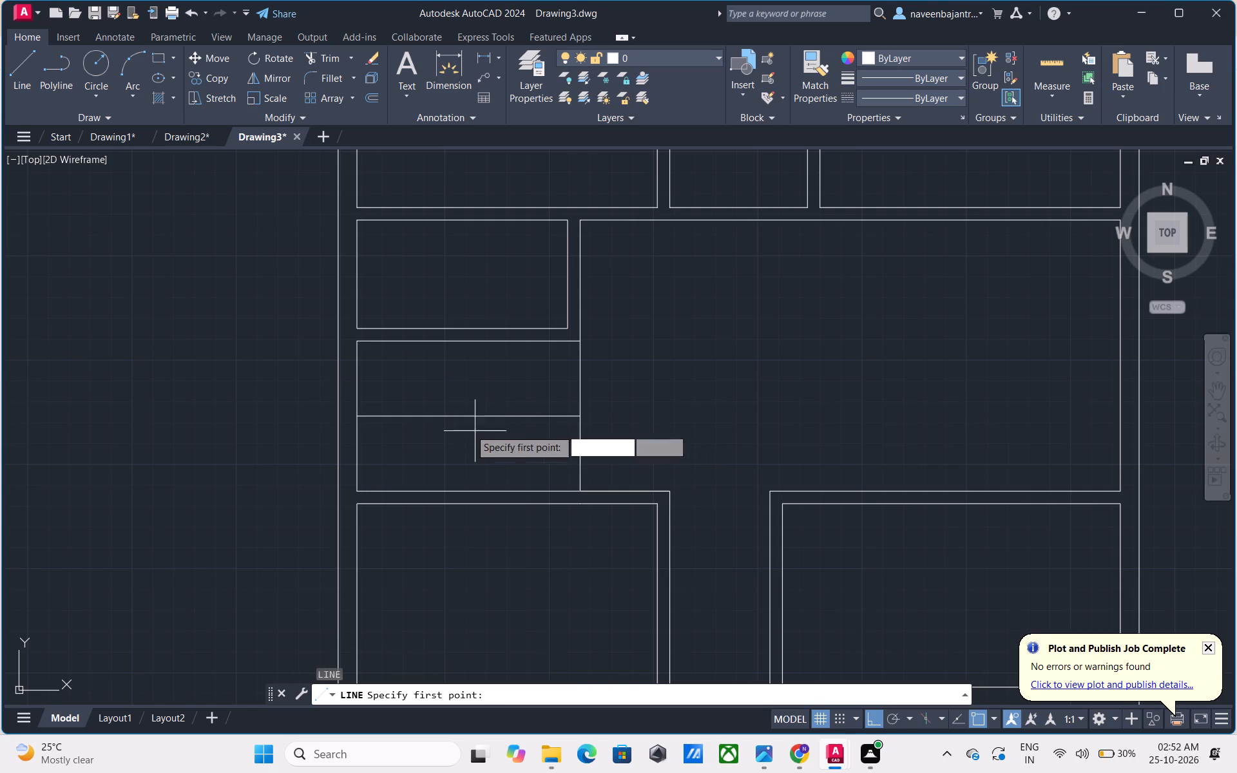
click(422, 417)
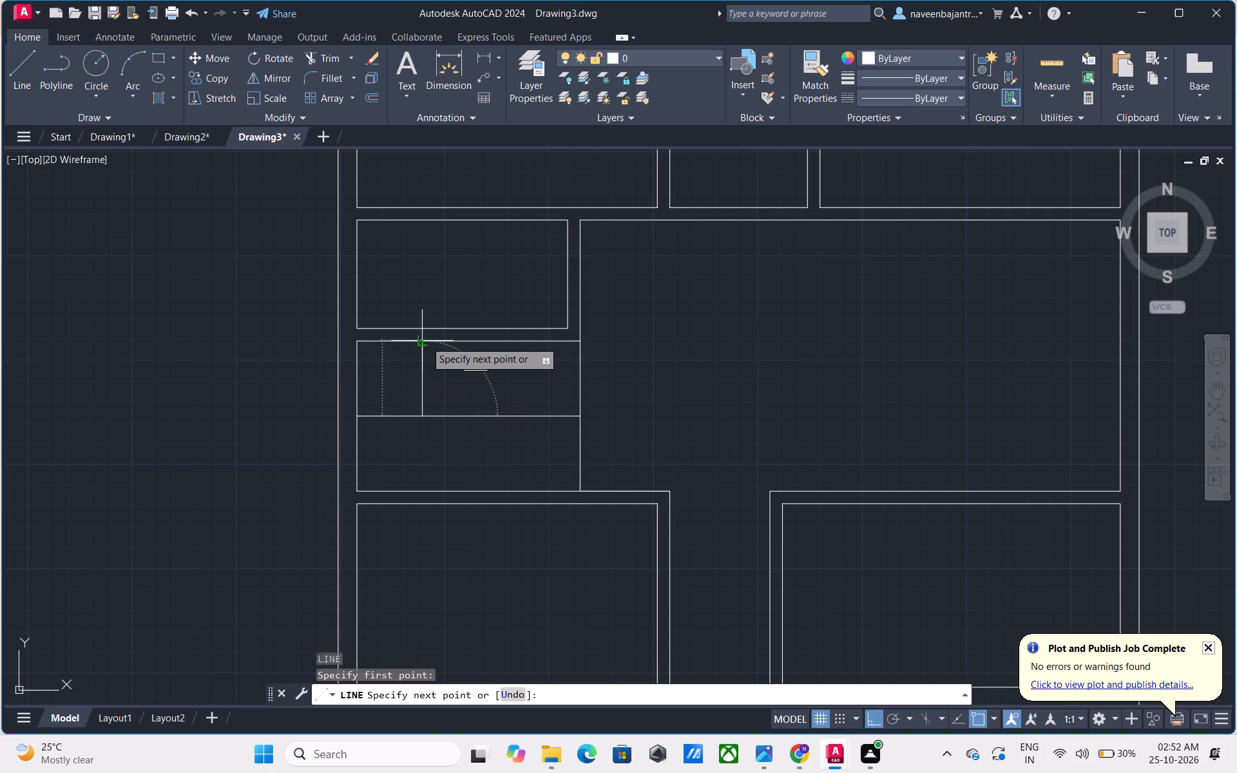
click(425, 341)
key(Escape)
text(L)
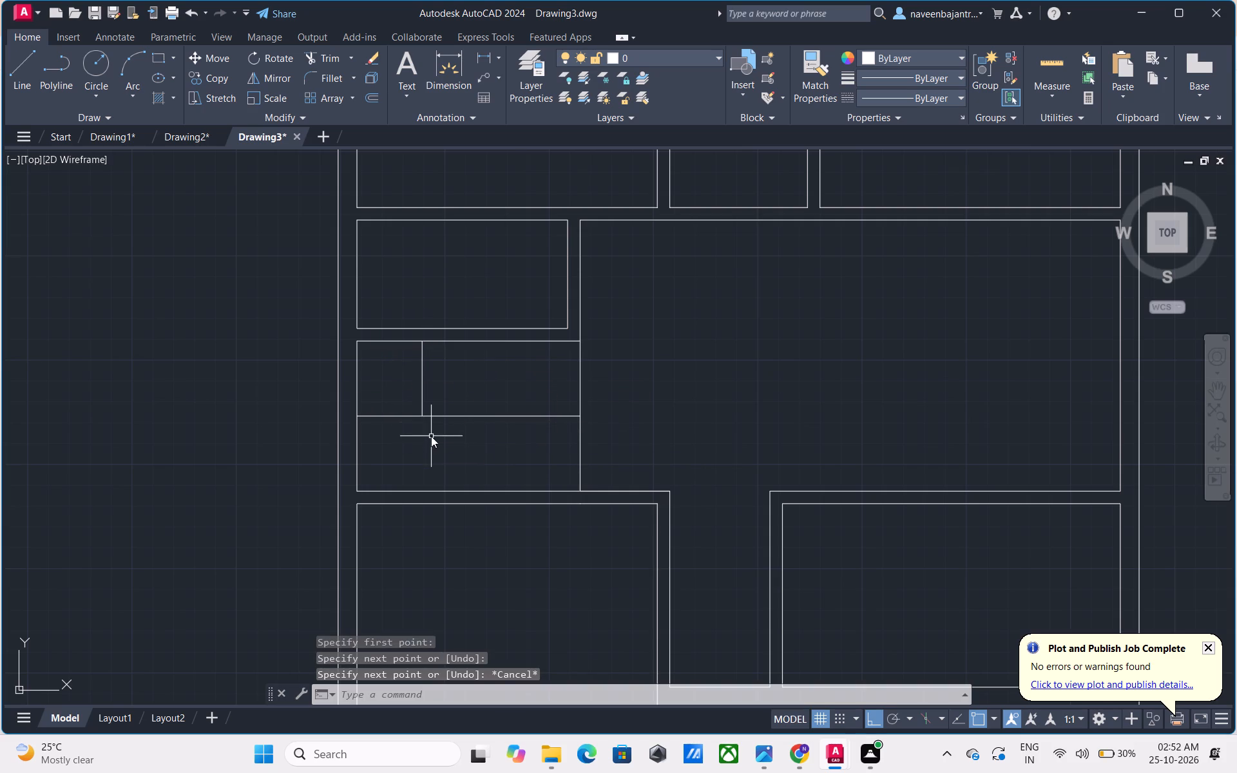
key(space)
click(419, 419)
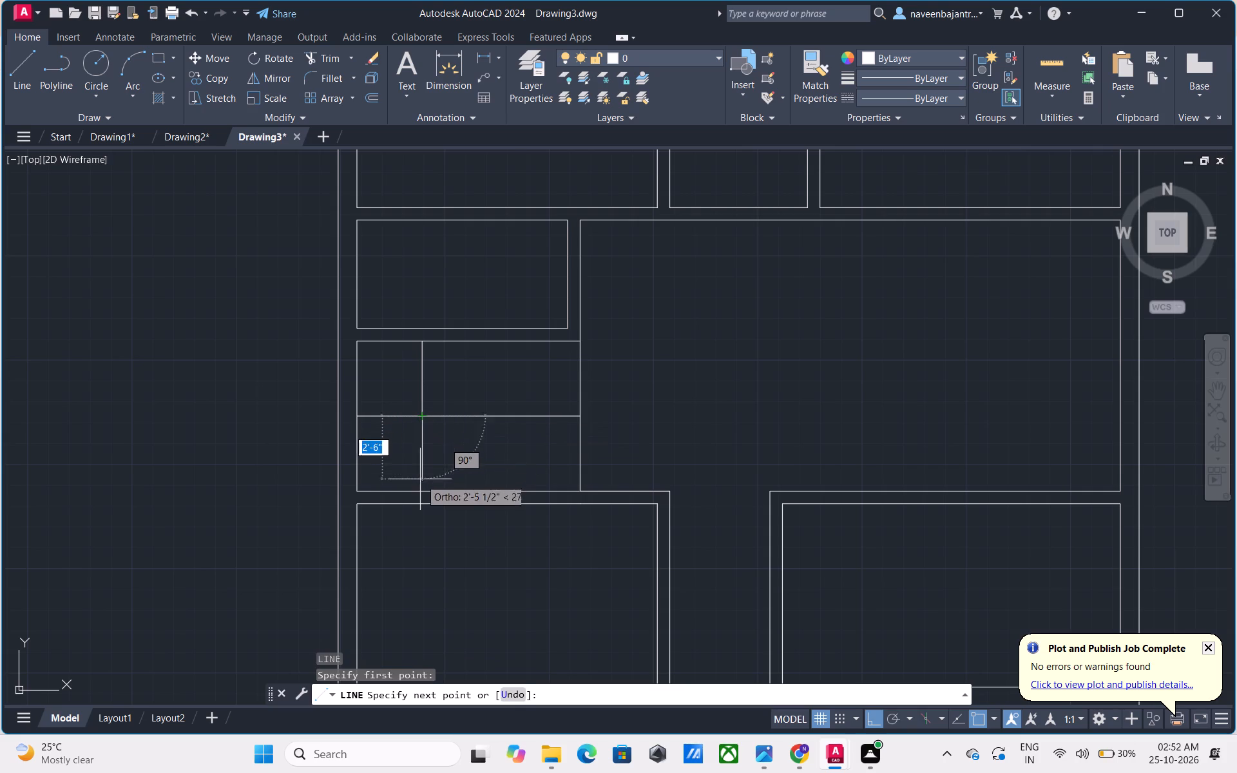
click(422, 490)
key(Escape)
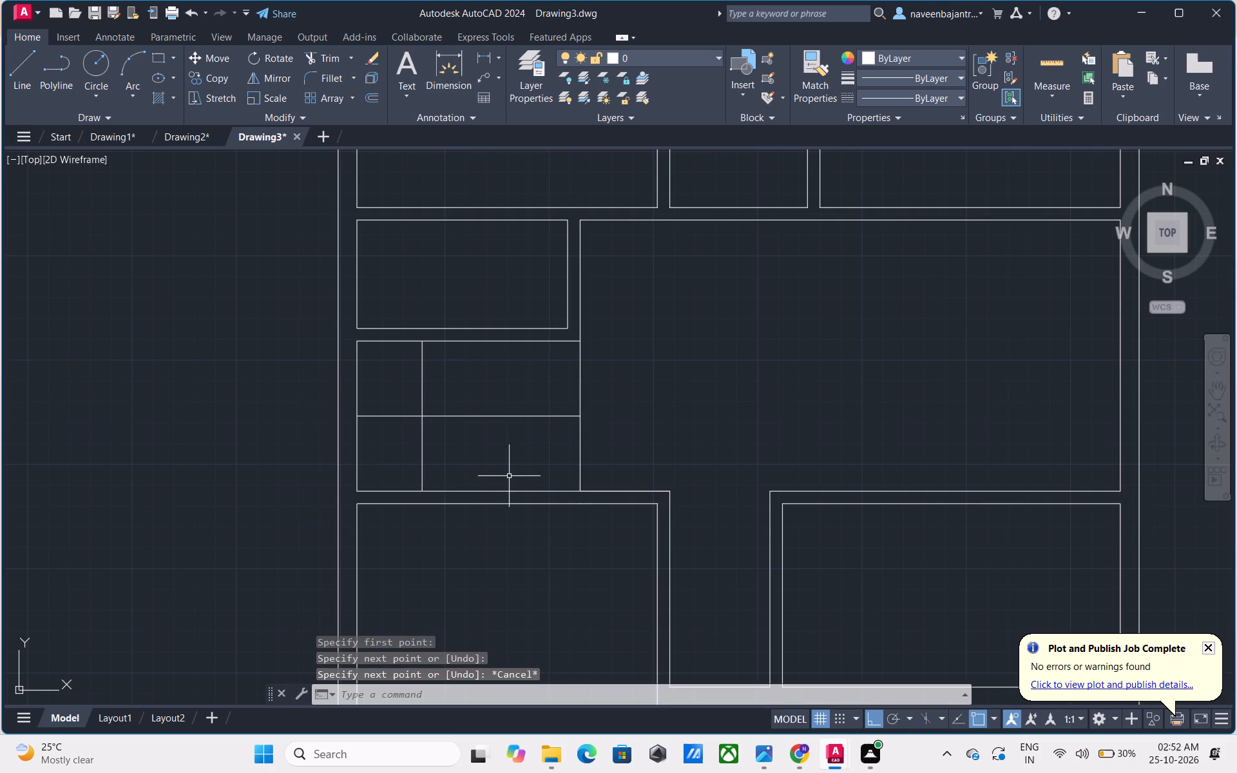
Offset the lower vertical line eastward seven times at 10" spacing to form the lower stair flight's treads.
text(O)
key(space)
text(10)
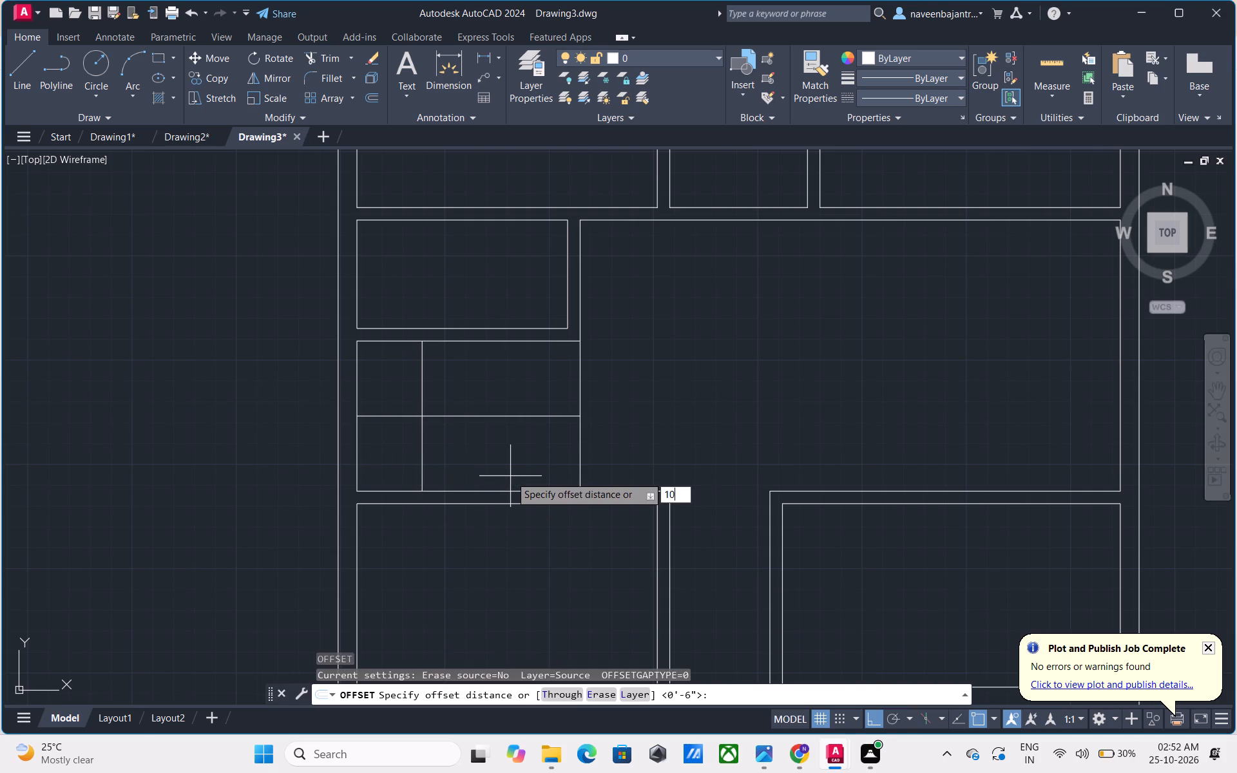
key(shift+quotedbl)
key(Return)
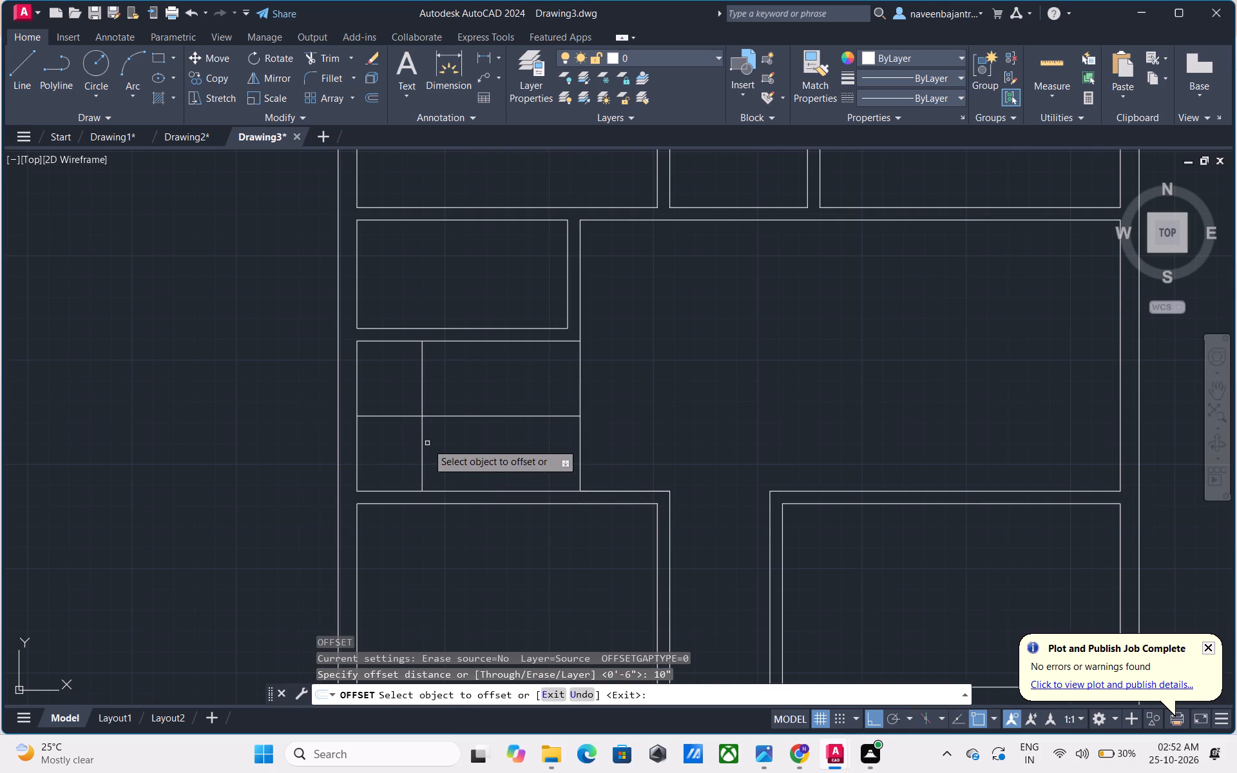
click(423, 439)
click(470, 439)
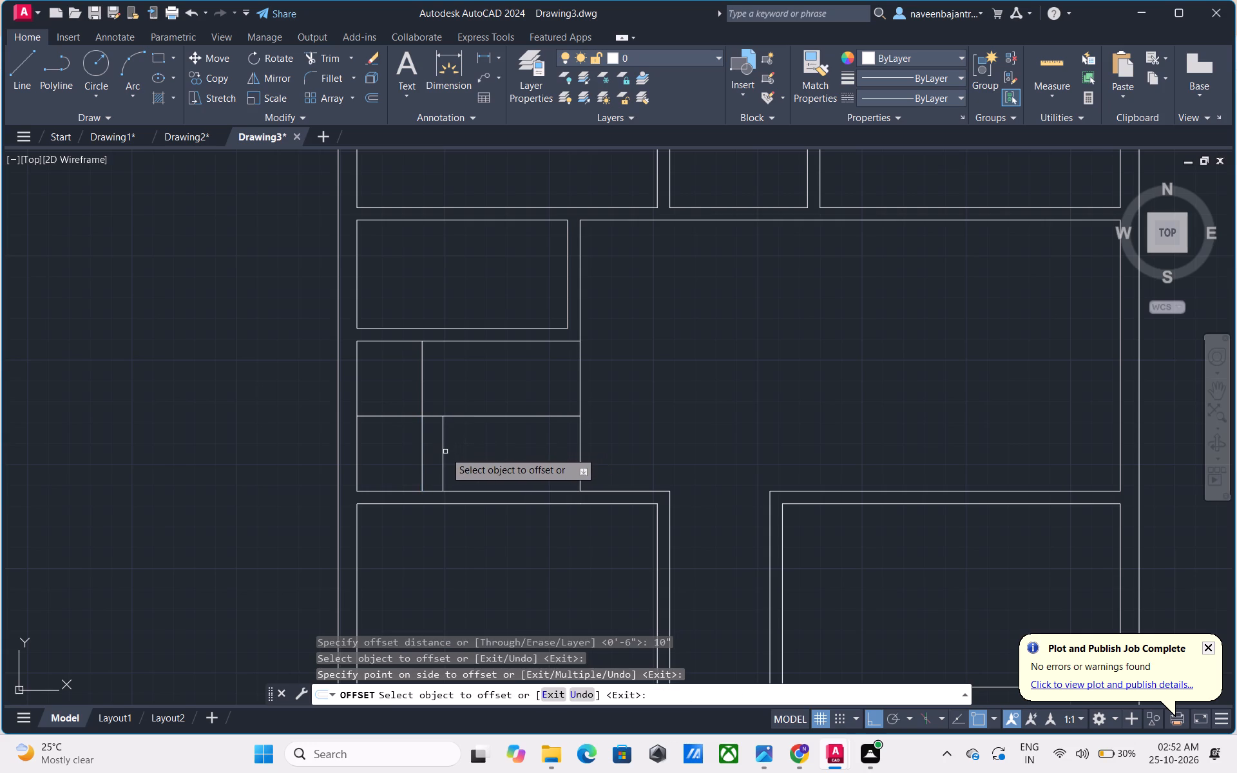
click(443, 453)
click(499, 454)
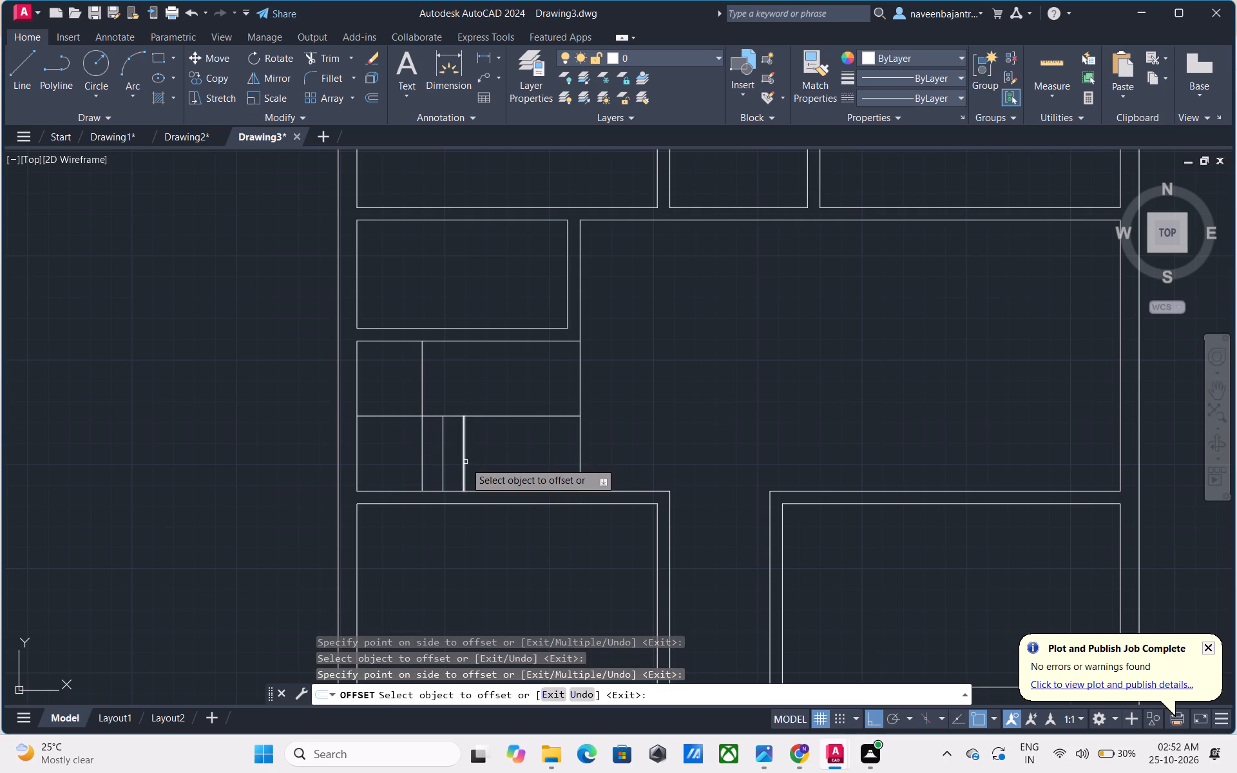
click(465, 462)
click(510, 456)
click(484, 462)
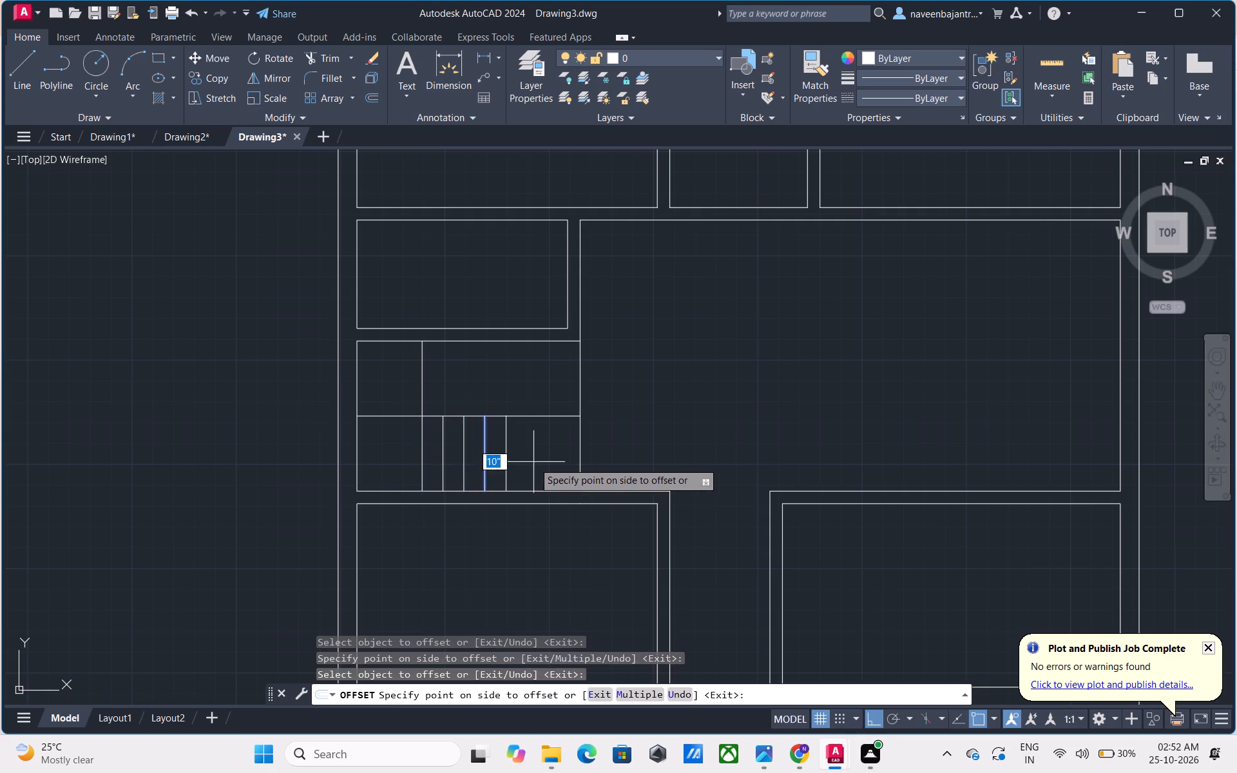
click(533, 462)
click(506, 461)
click(552, 454)
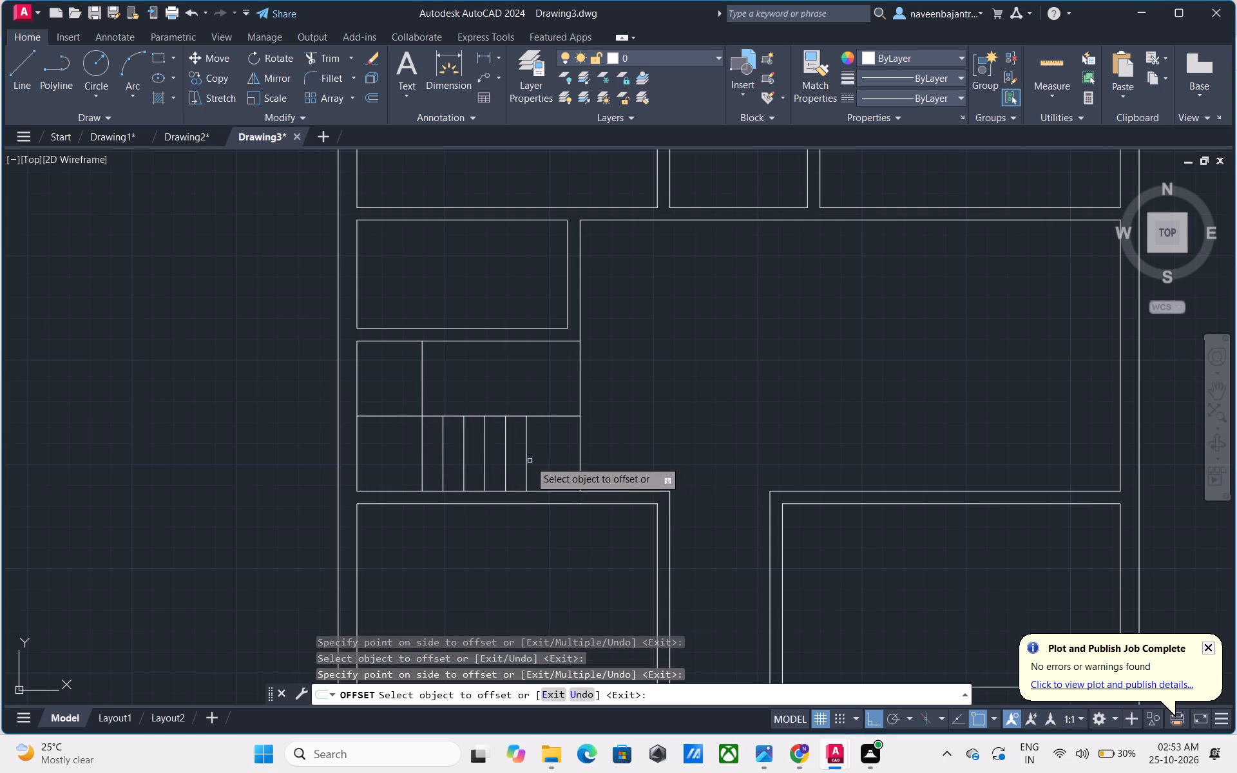
click(528, 461)
click(554, 459)
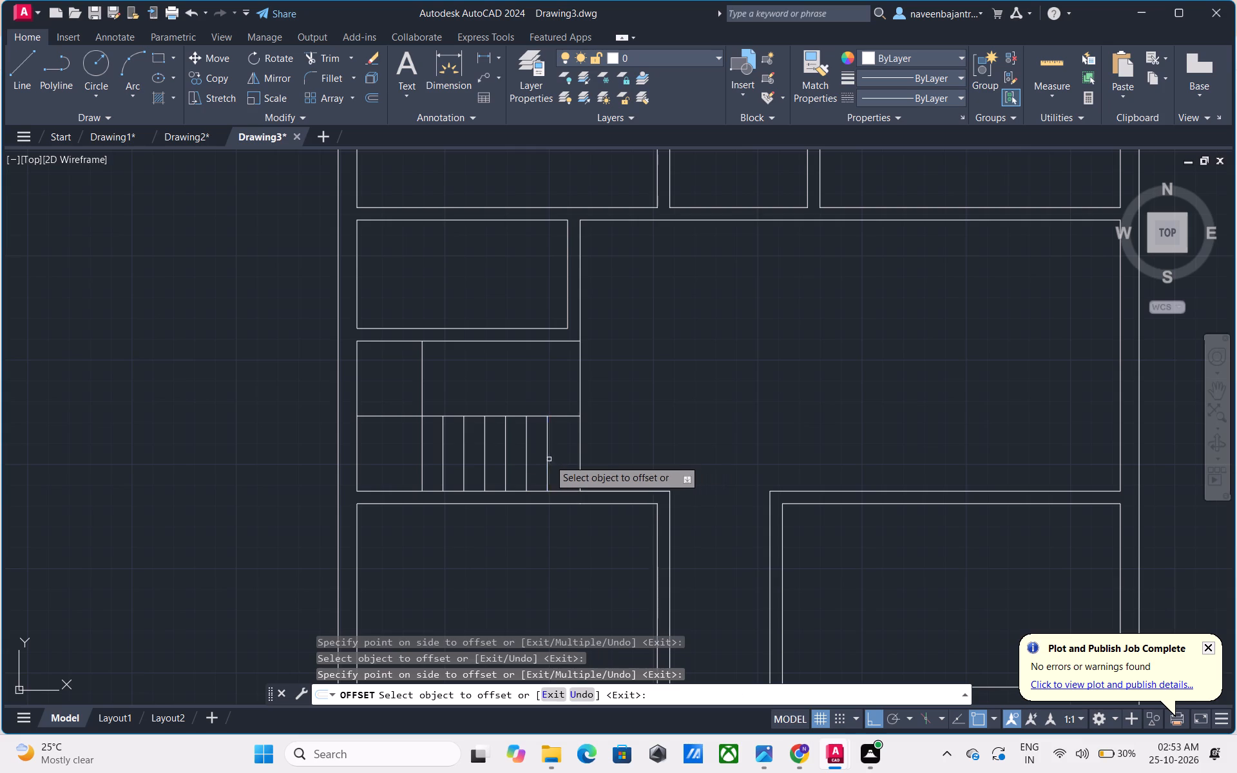
click(549, 459)
click(564, 455)
Offset the upper vertical line eastward seven times at 10" spacing to form the upper stair flight's treads.
click(419, 390)
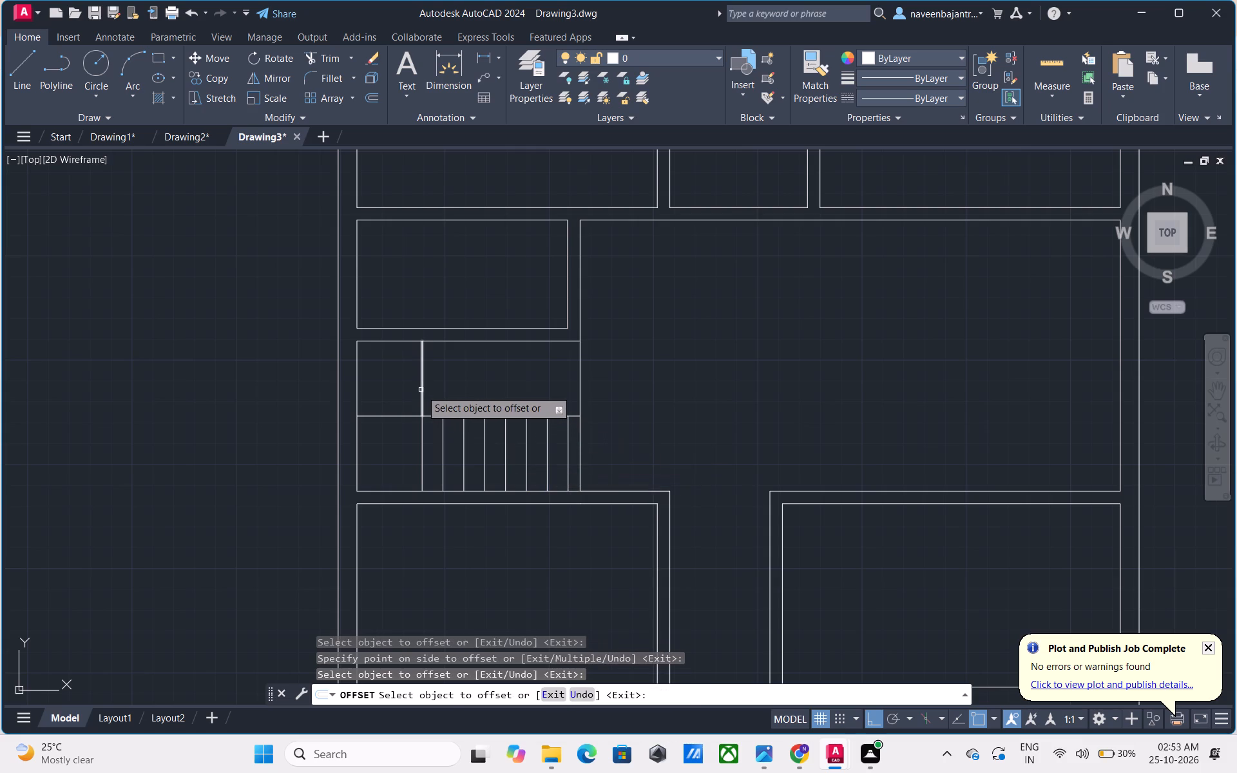
click(421, 390)
click(458, 390)
click(444, 396)
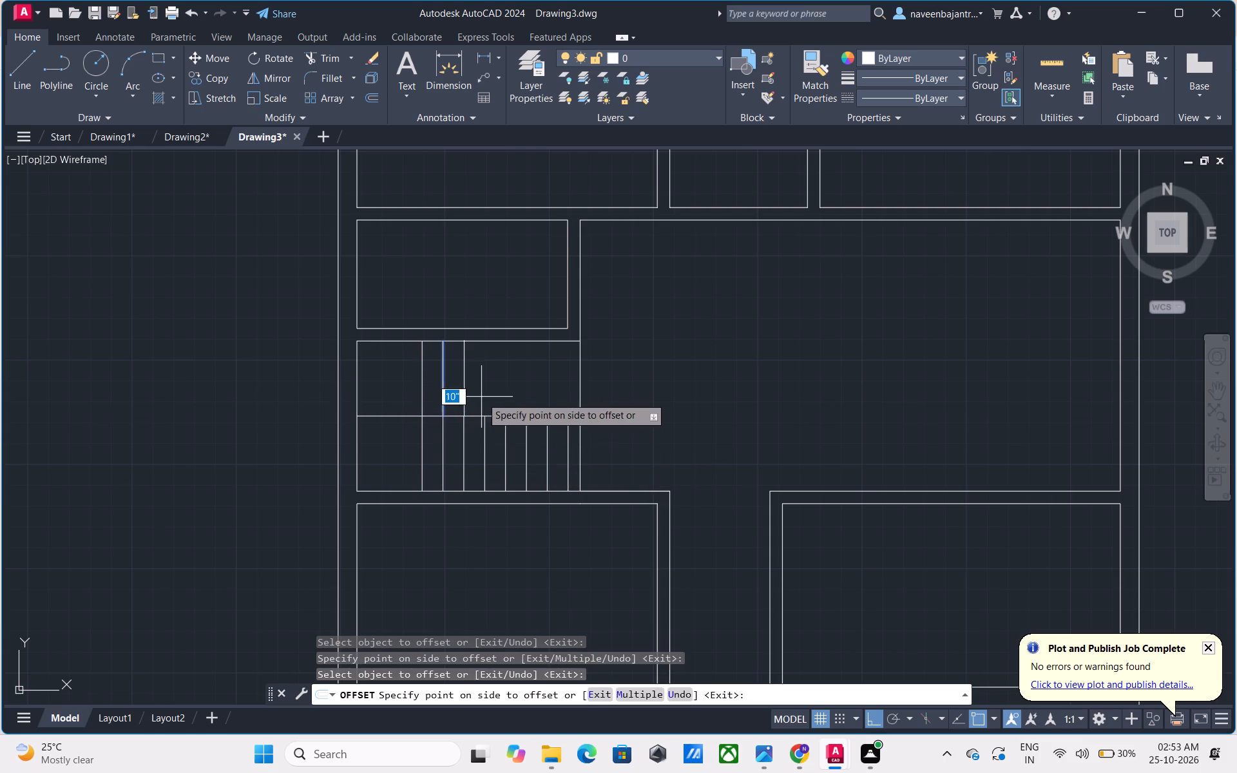
click(481, 397)
click(465, 404)
click(508, 399)
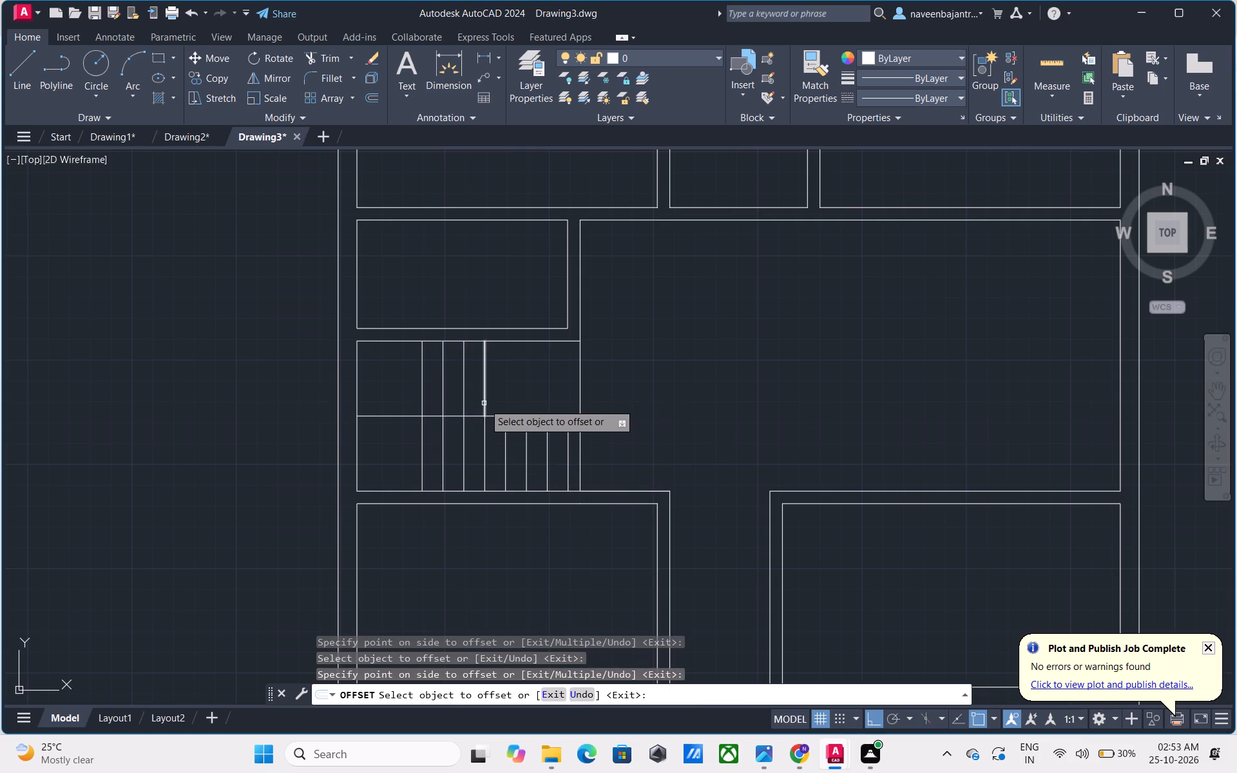
click(484, 403)
click(517, 397)
click(506, 401)
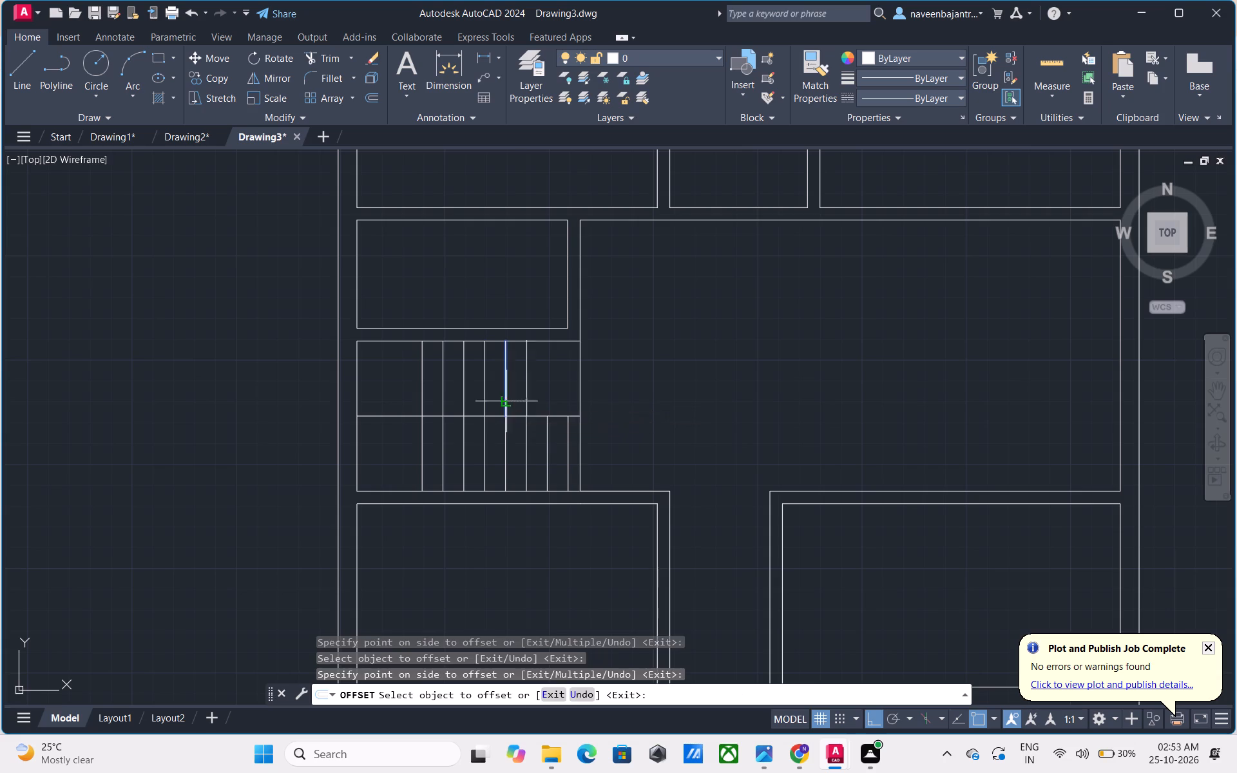
click(537, 399)
click(527, 401)
click(555, 392)
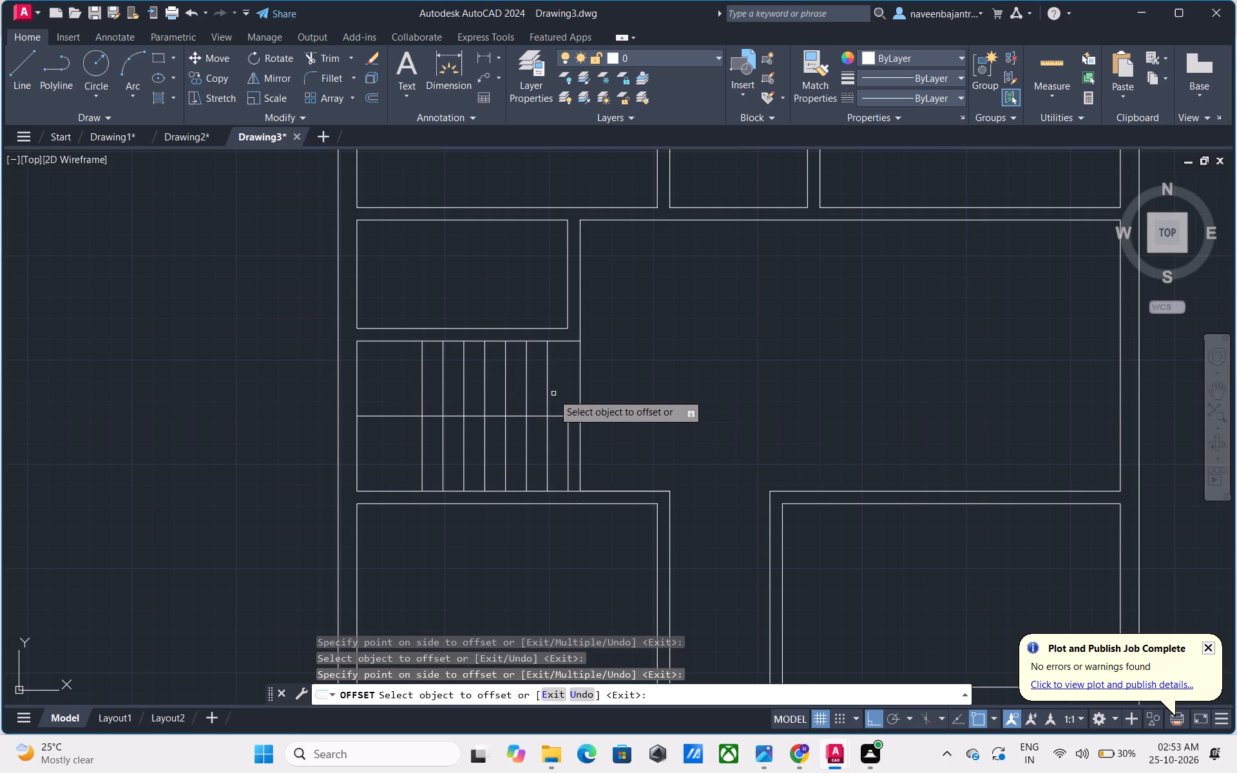
click(549, 396)
click(565, 394)
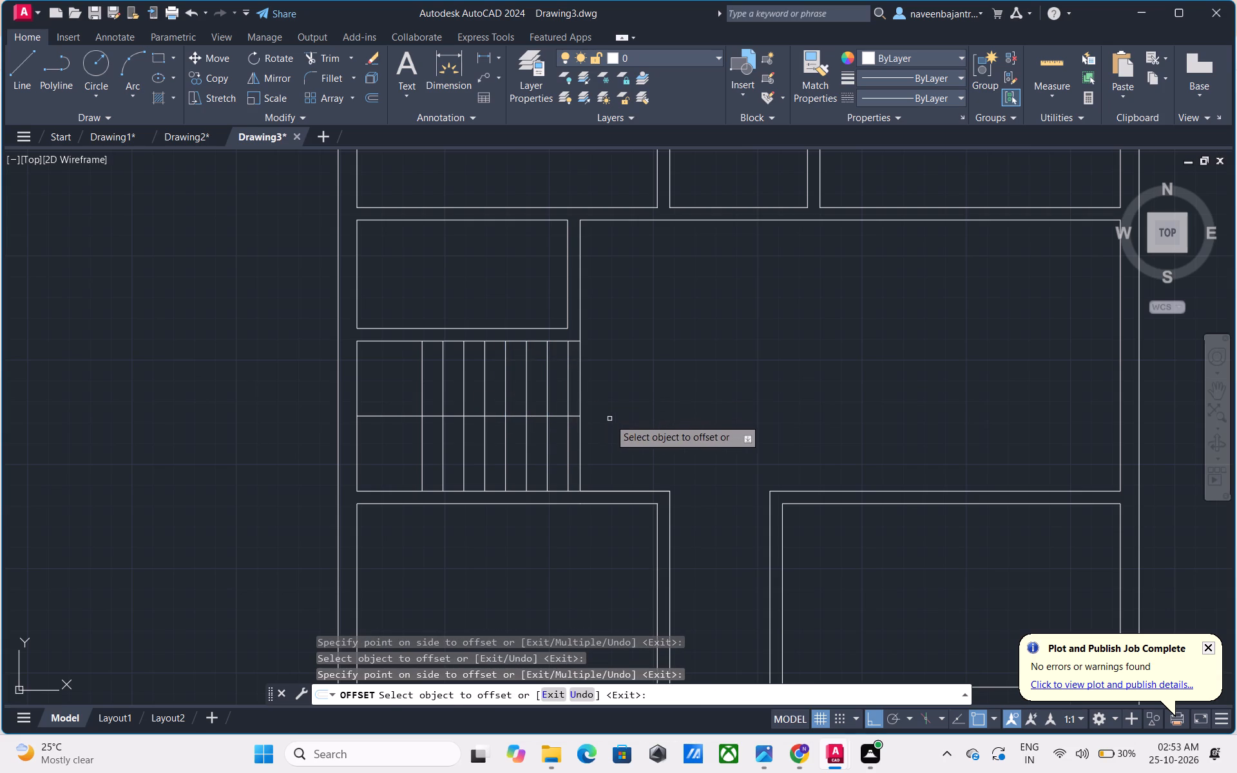
key(Escape)
Trim the vertical line east of the last treads, the middle line's stub beyond them, and the middle line across the landing.
text(TR)
key(space)
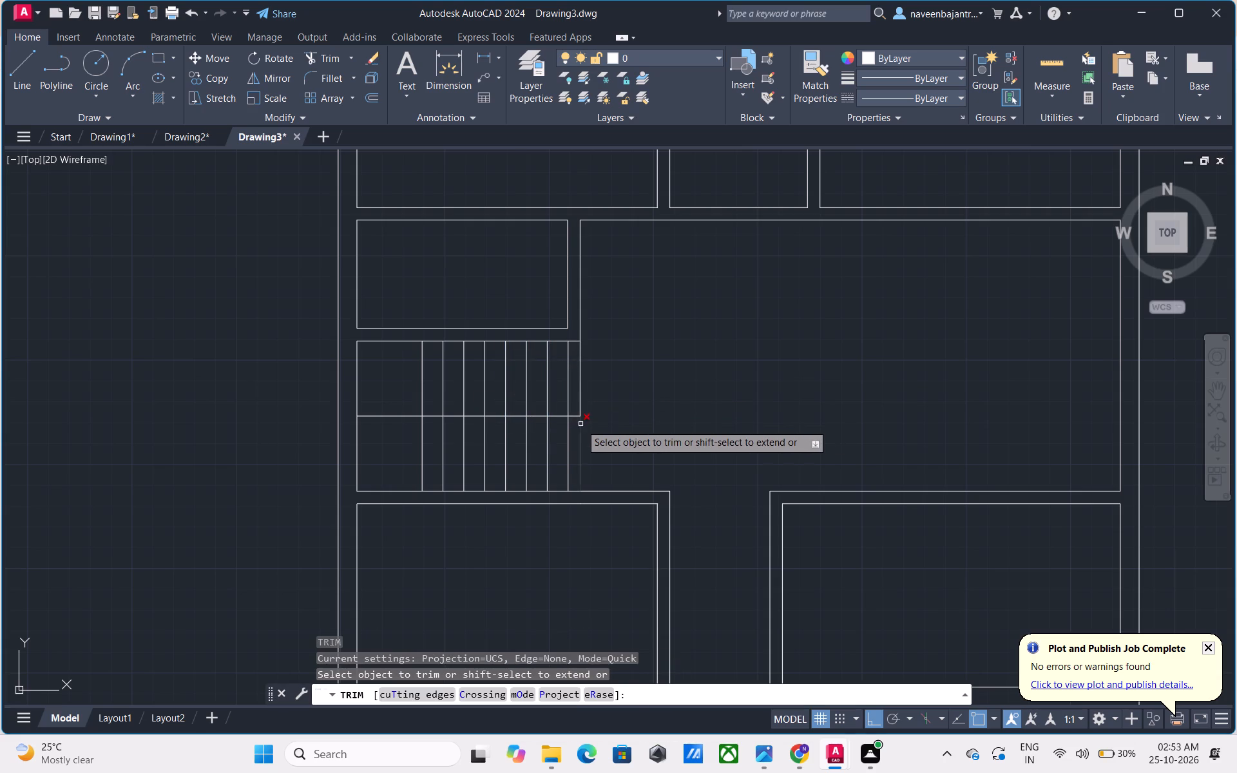
click(580, 424)
click(582, 407)
click(578, 413)
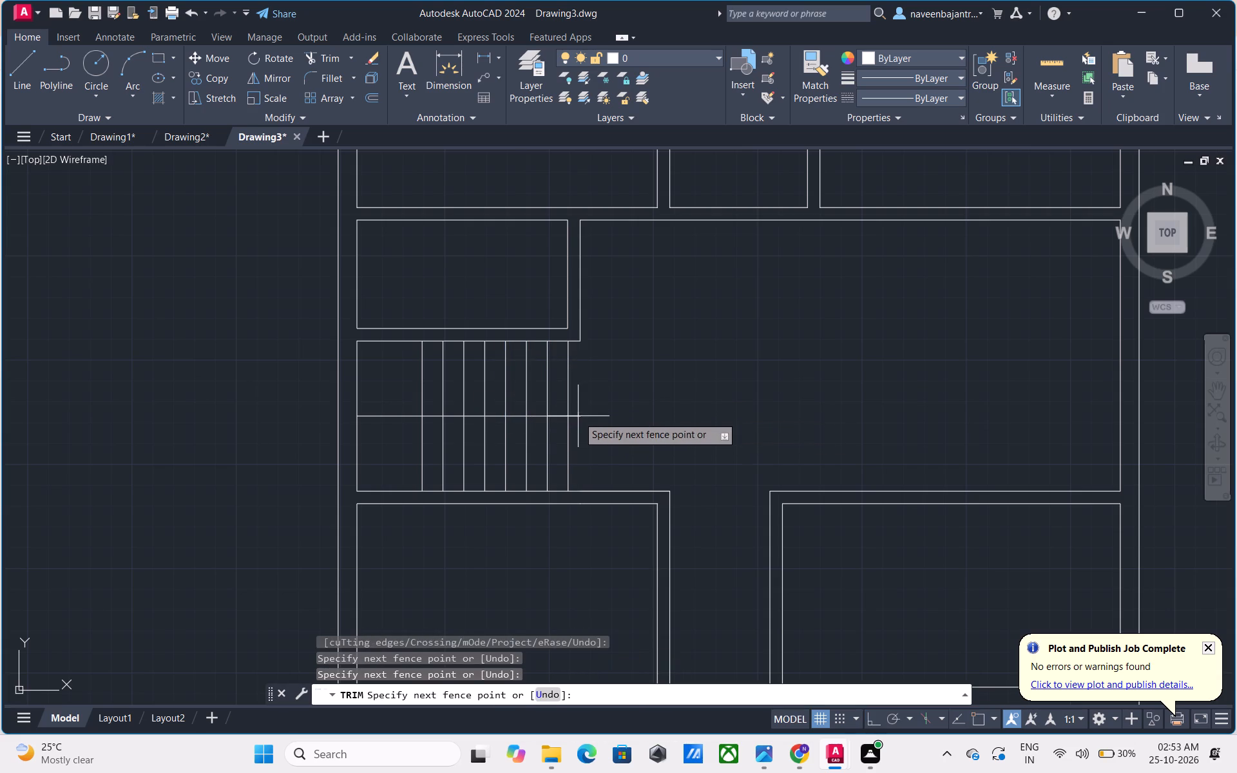
click(578, 416)
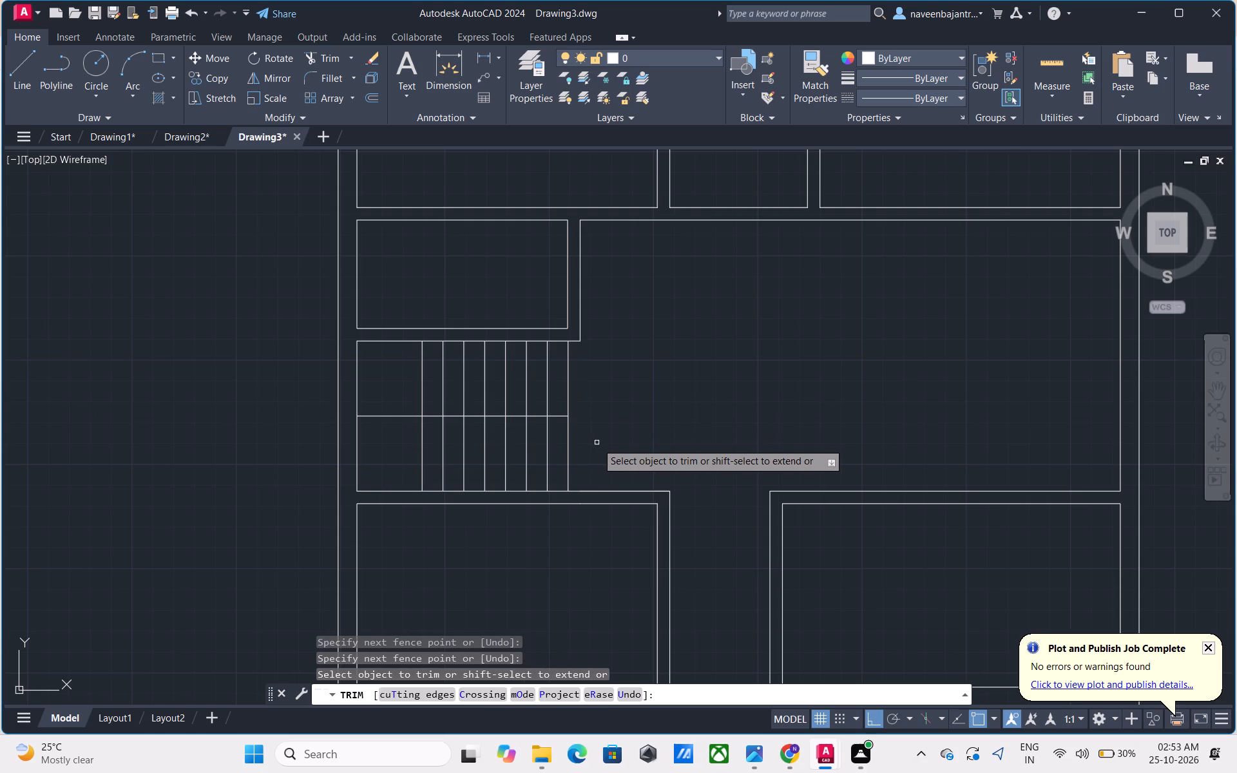
click(403, 417)
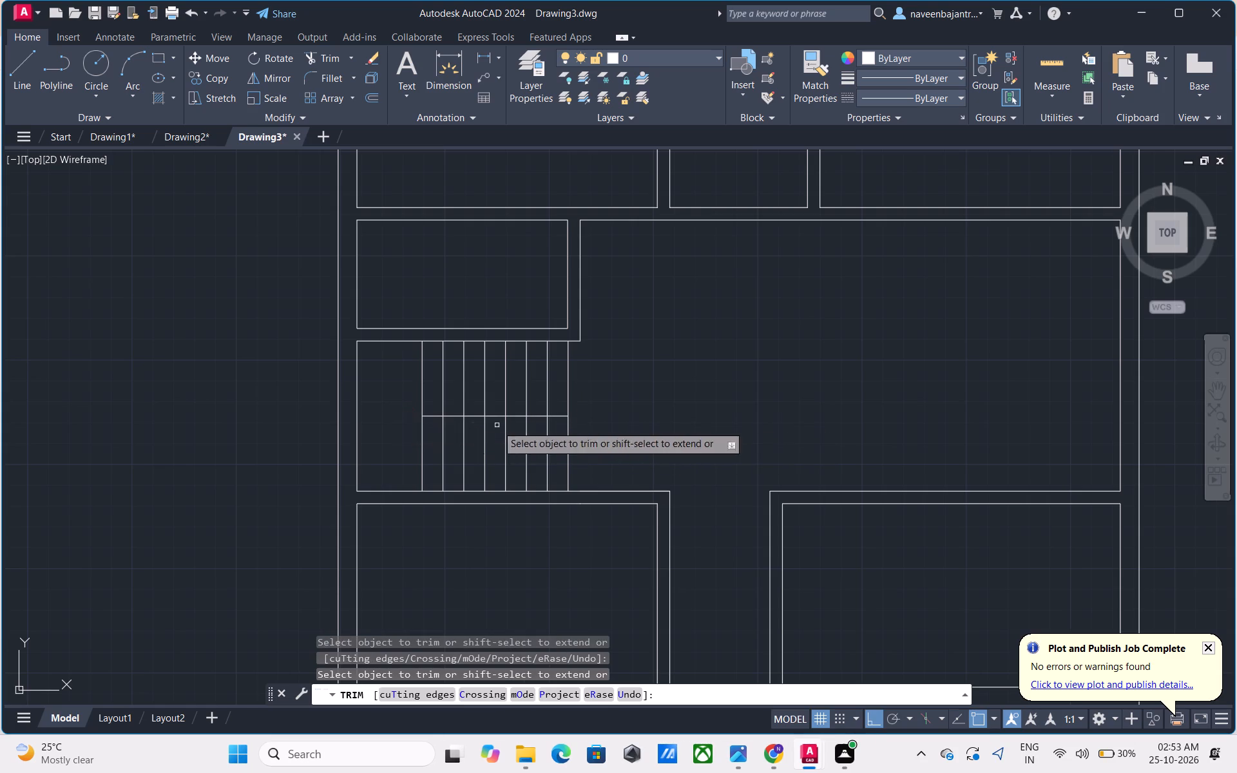
key(Escape)
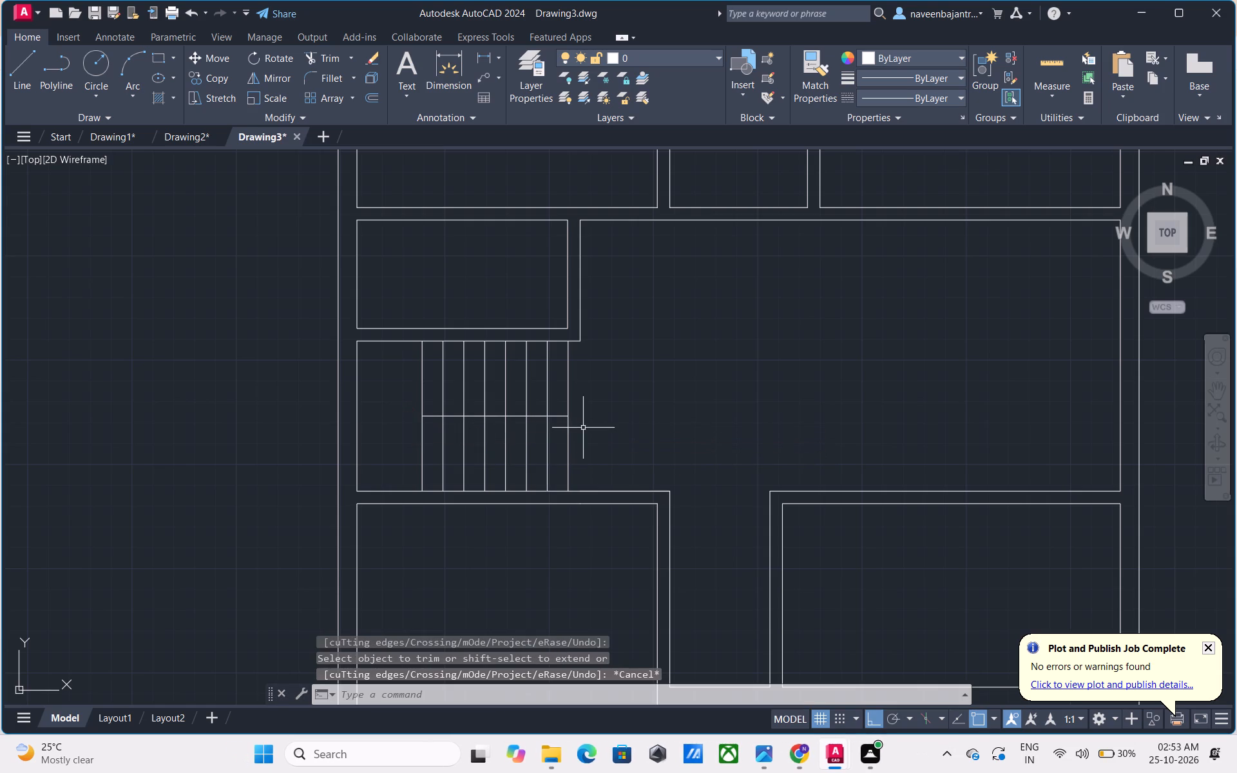
Check the upper flight's width and the stair space's overall length using trial dimensions without placing them.
click(466, 90)
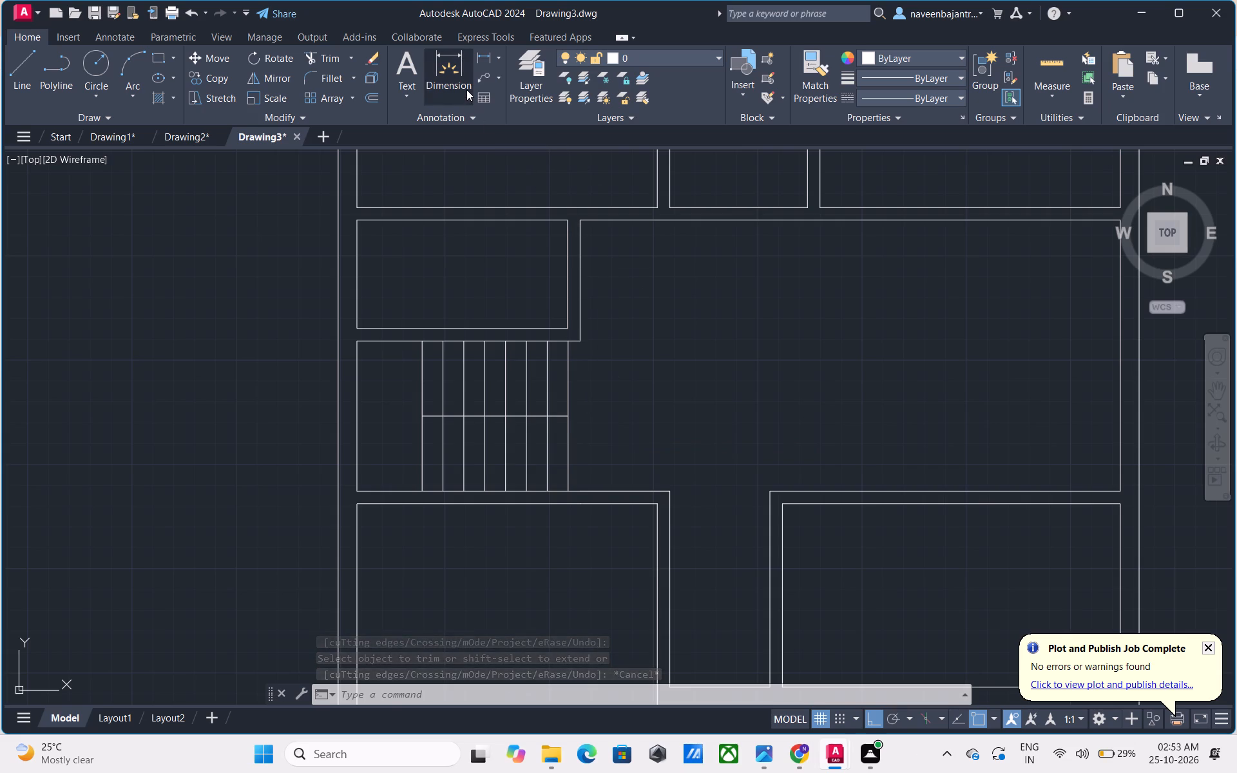
click(569, 415)
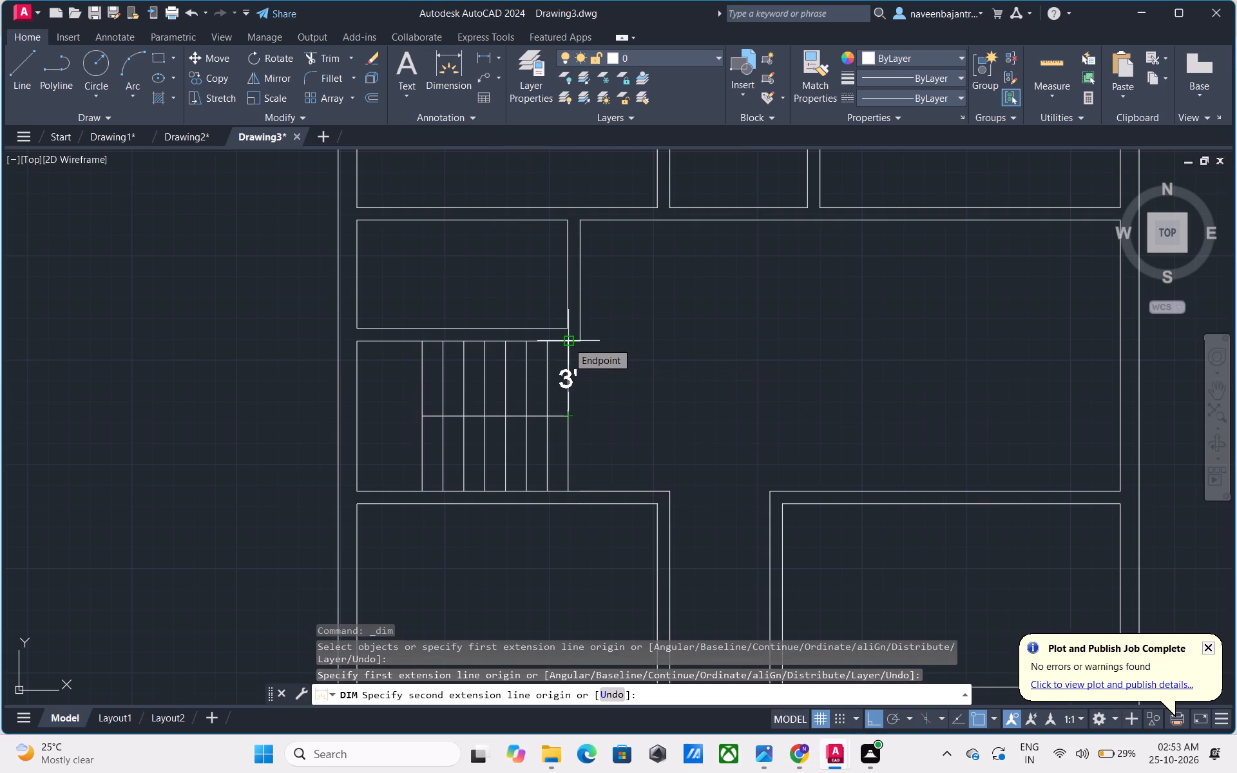
key(Escape)
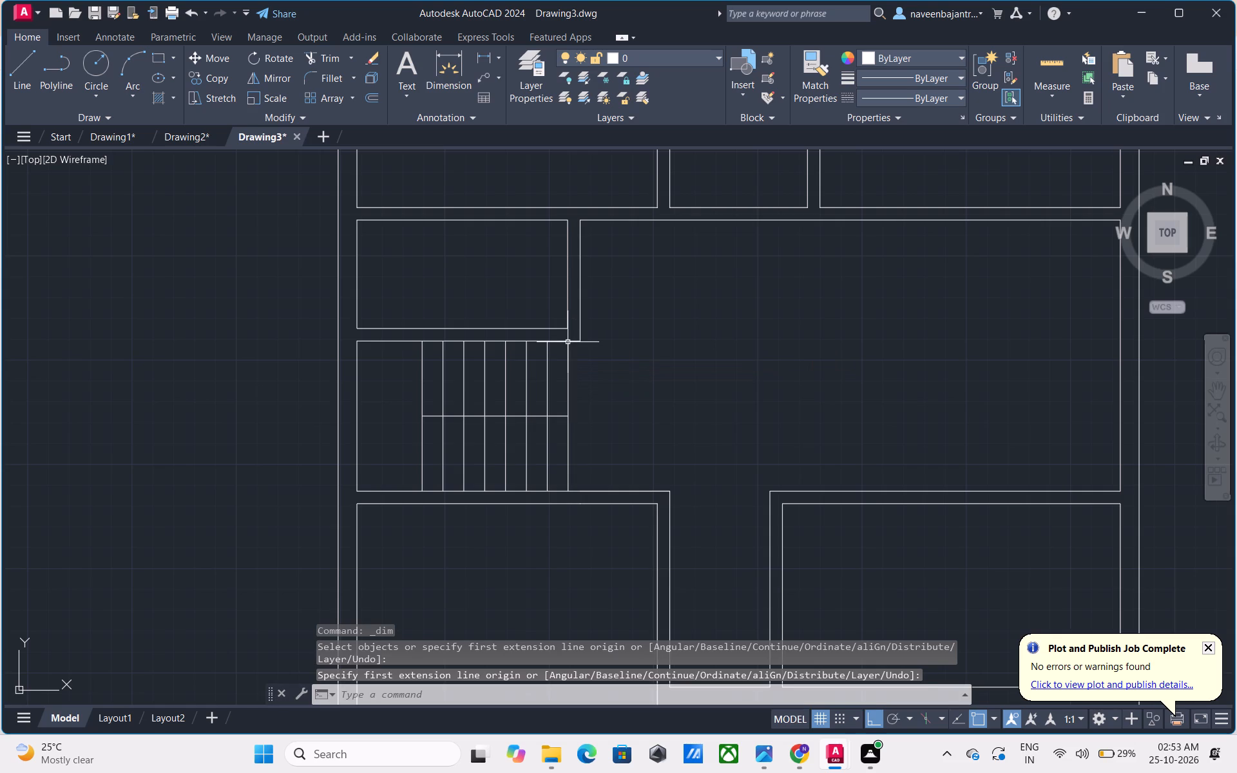
click(470, 82)
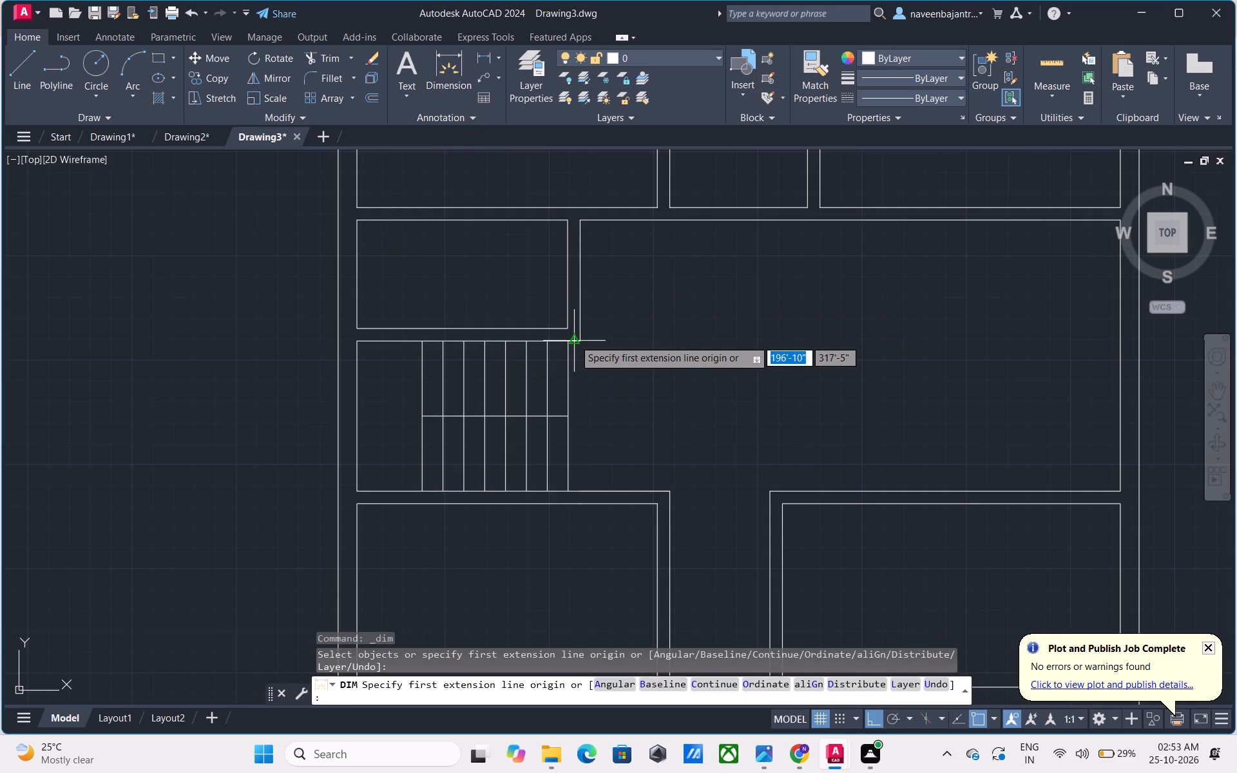
click(580, 342)
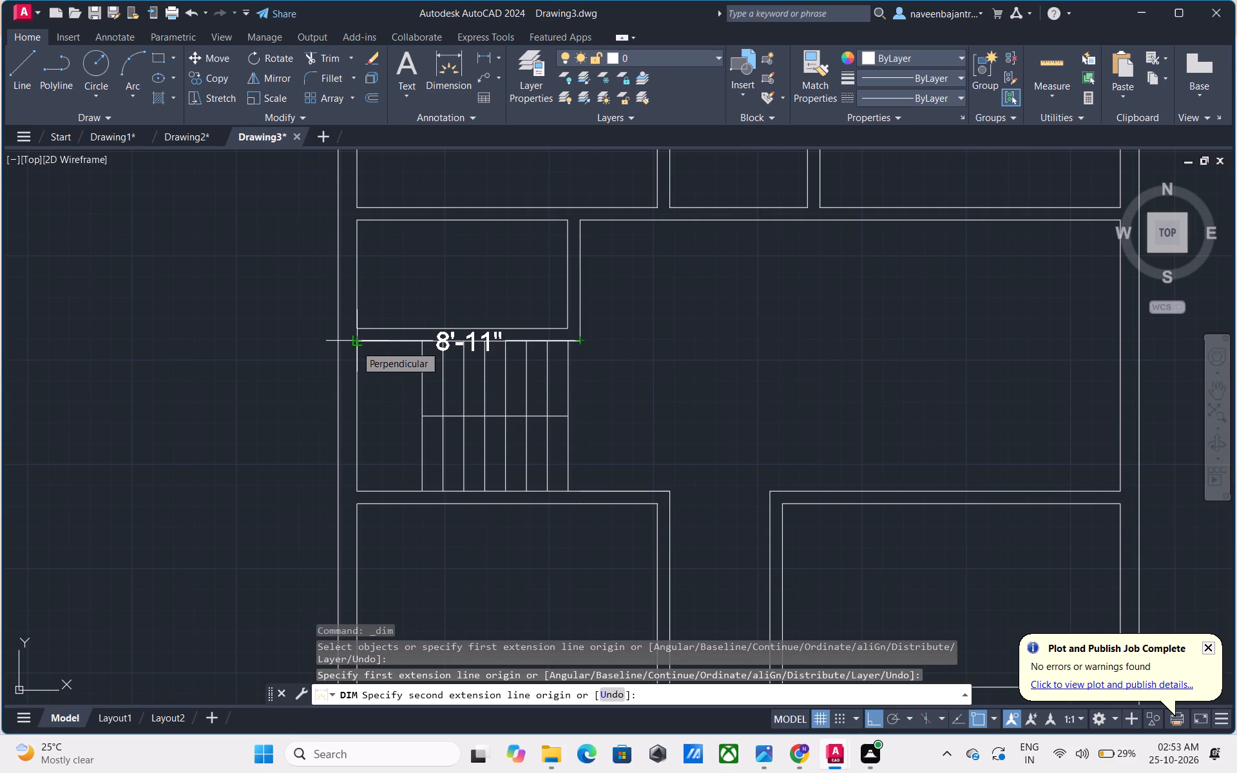
key(Escape)
Draw a horizontal line through the middle of the lower stair flight, from the easternmost tread westward into the landing.
scroll(628, 400, down, 1)
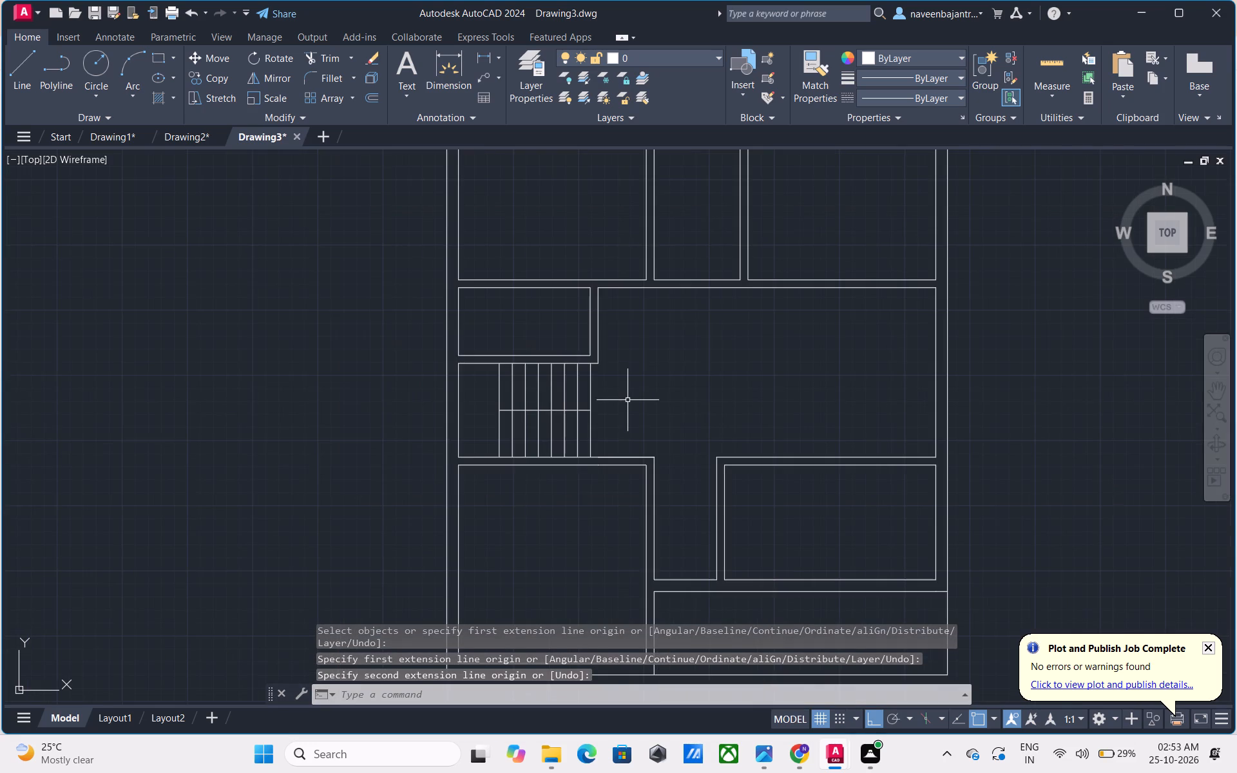
scroll(628, 400, down, 1)
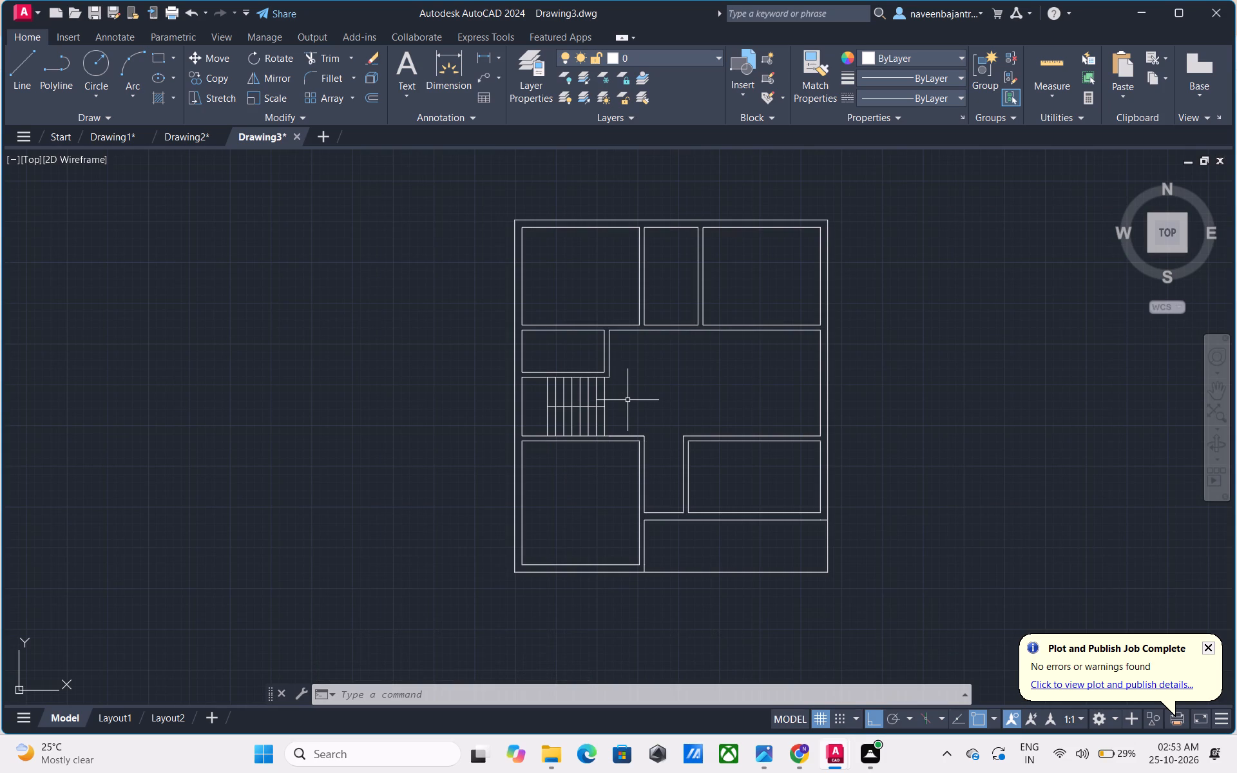
click(1211, 651)
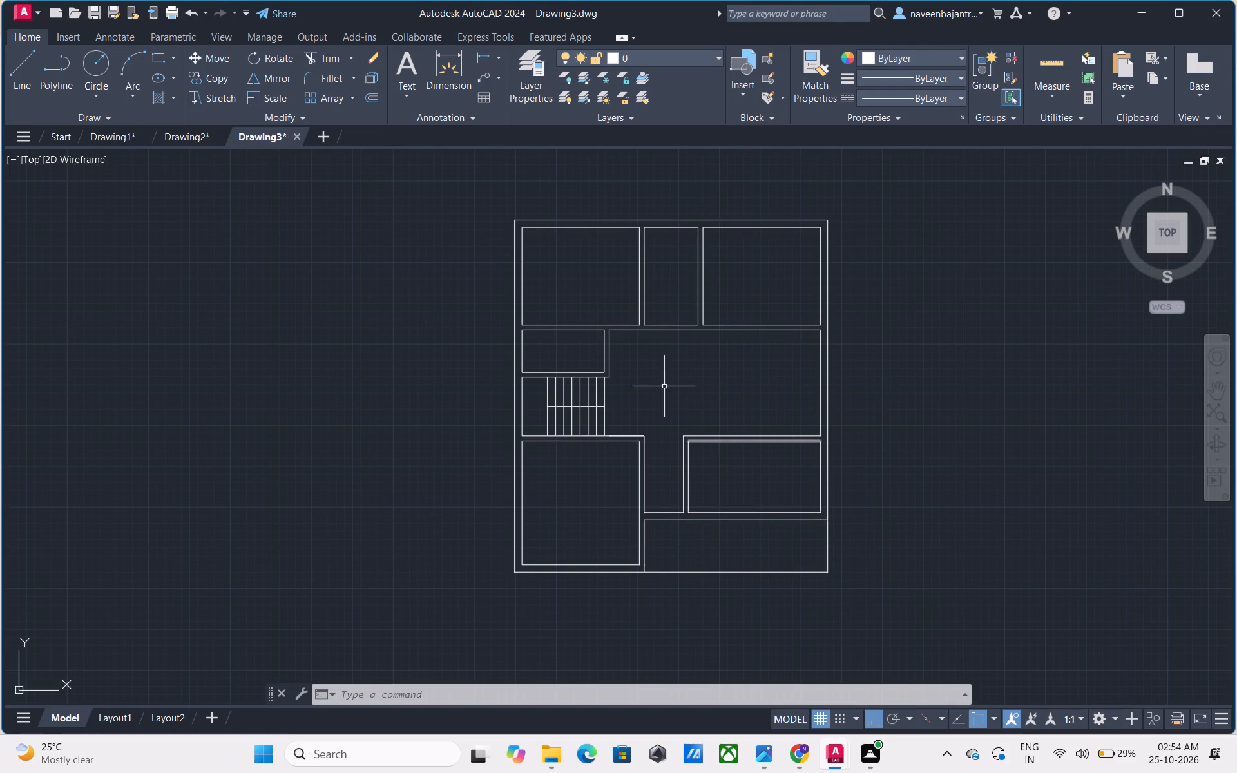
middle_drag(658, 354, 664, 396)
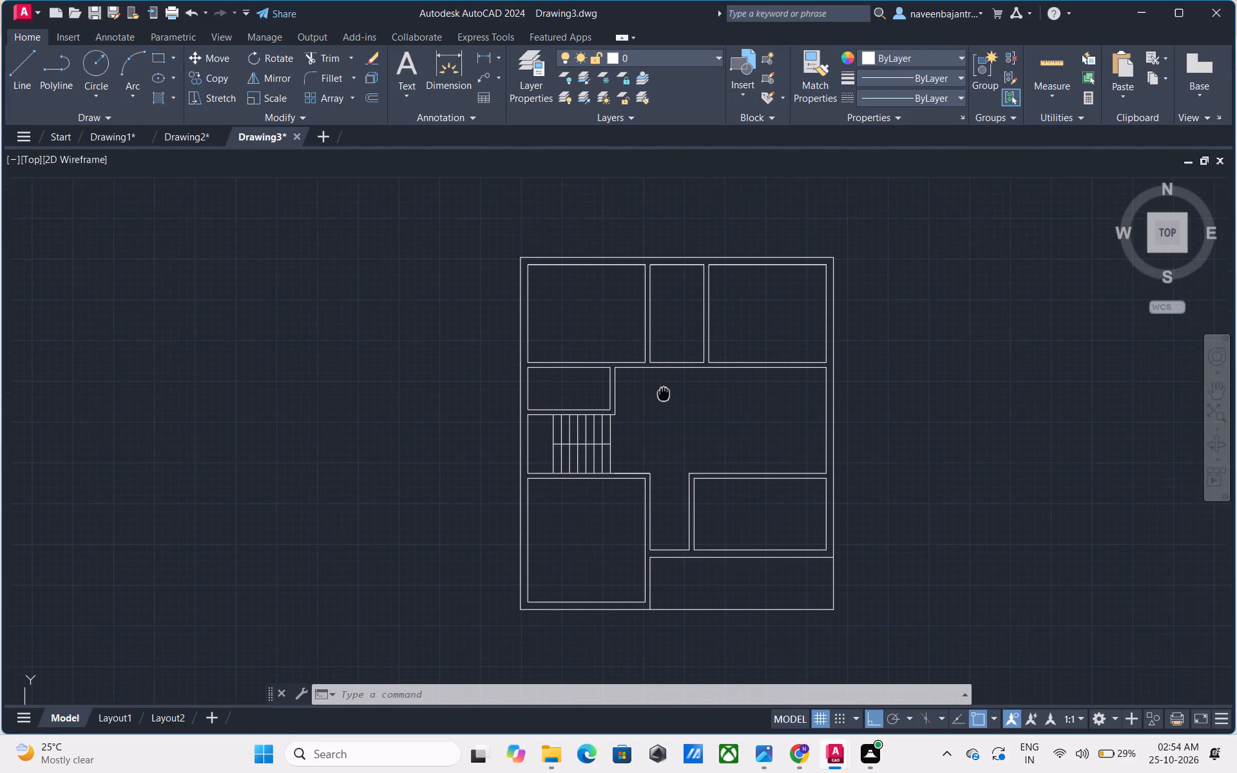
middle_drag(664, 396, 661, 403)
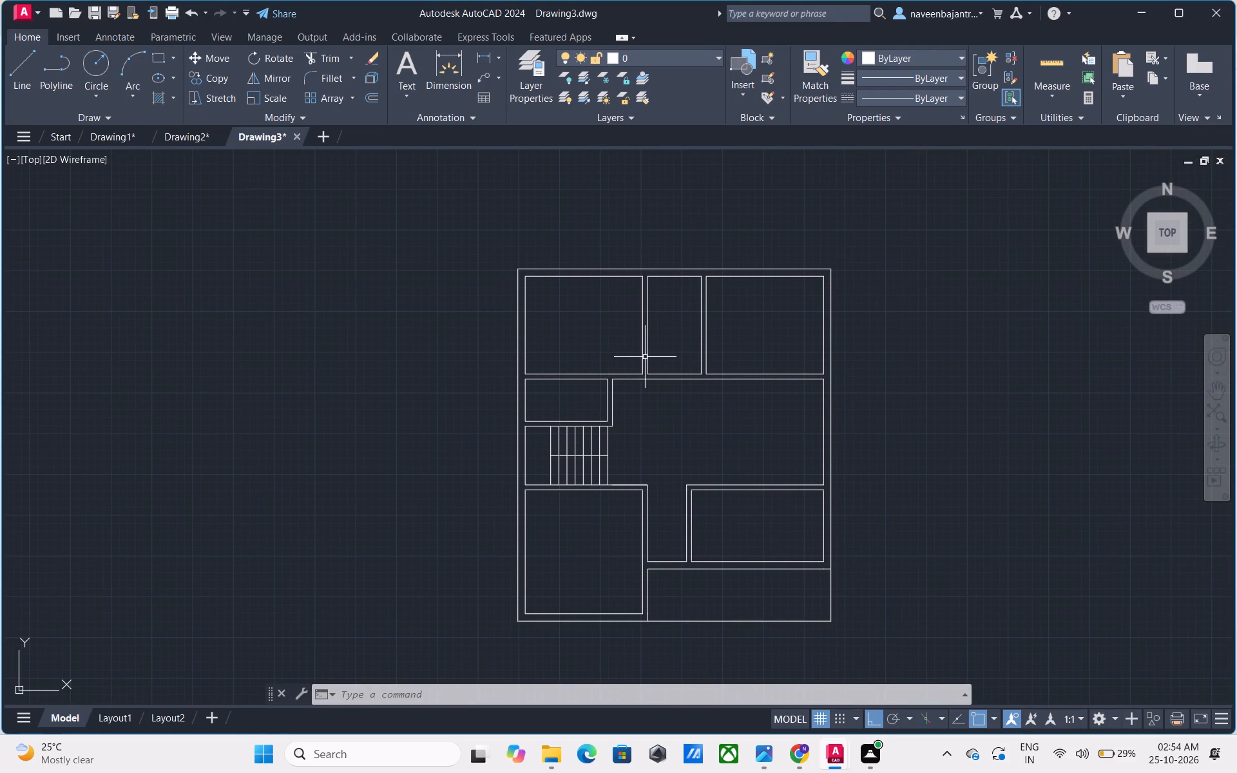
scroll(645, 357, up, 1)
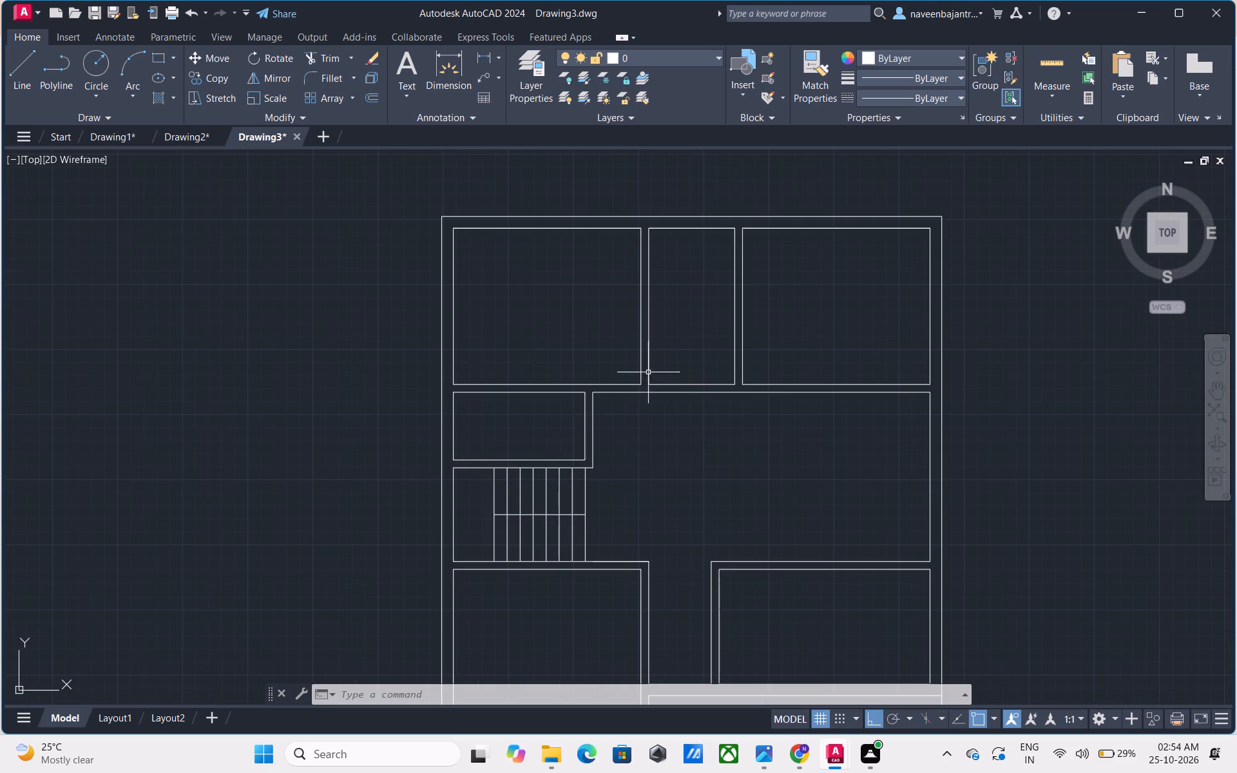
key(Escape)
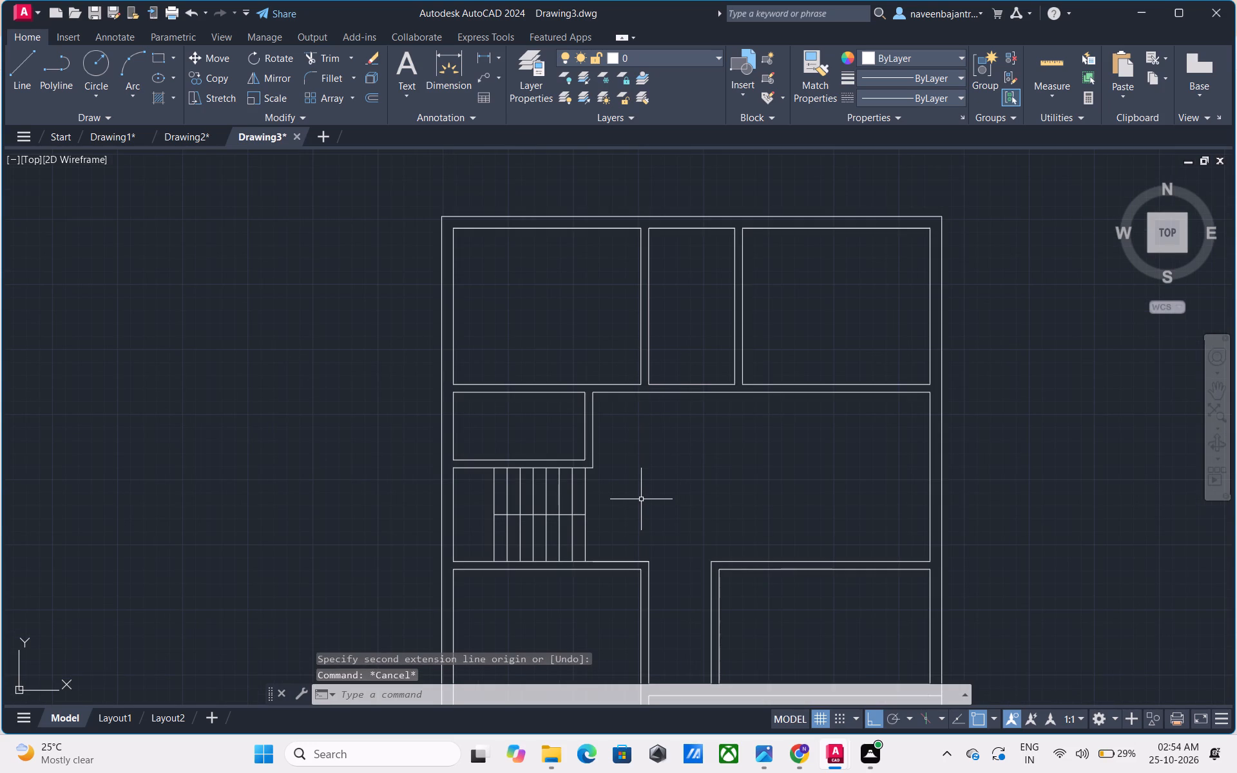
text(L)
key(space)
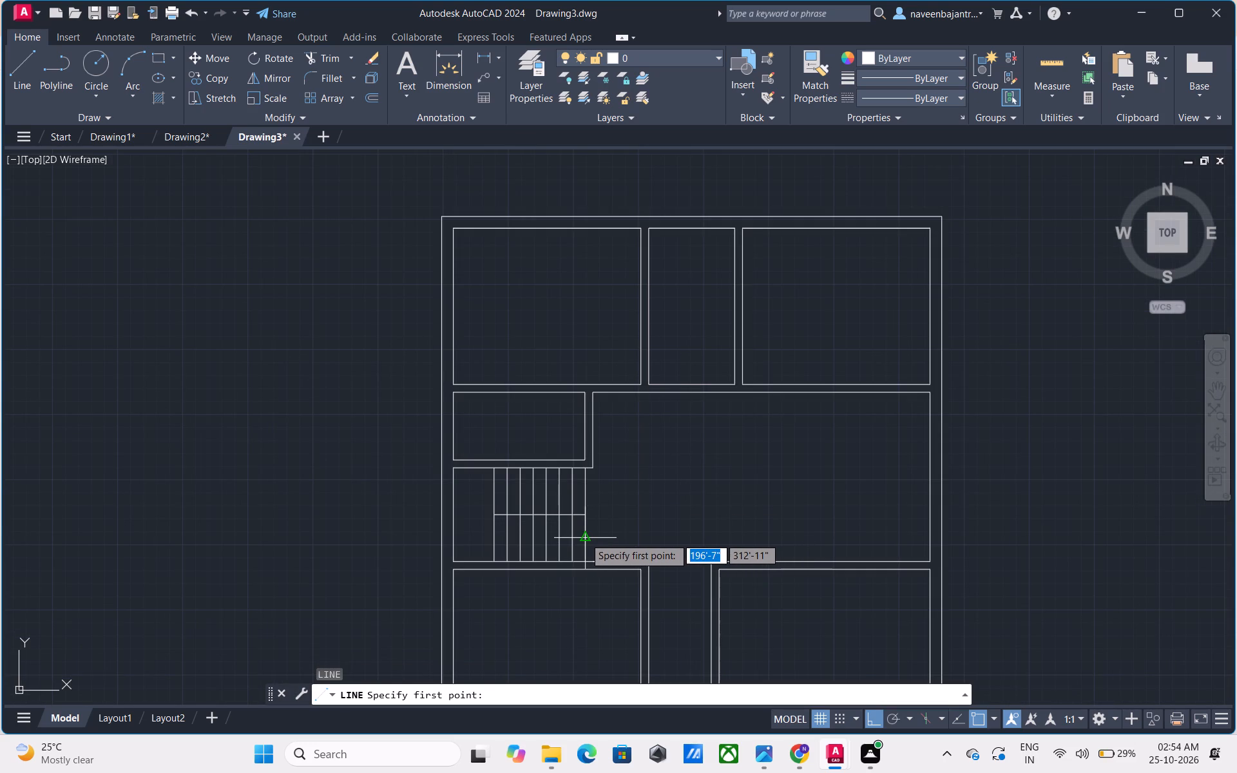
click(584, 537)
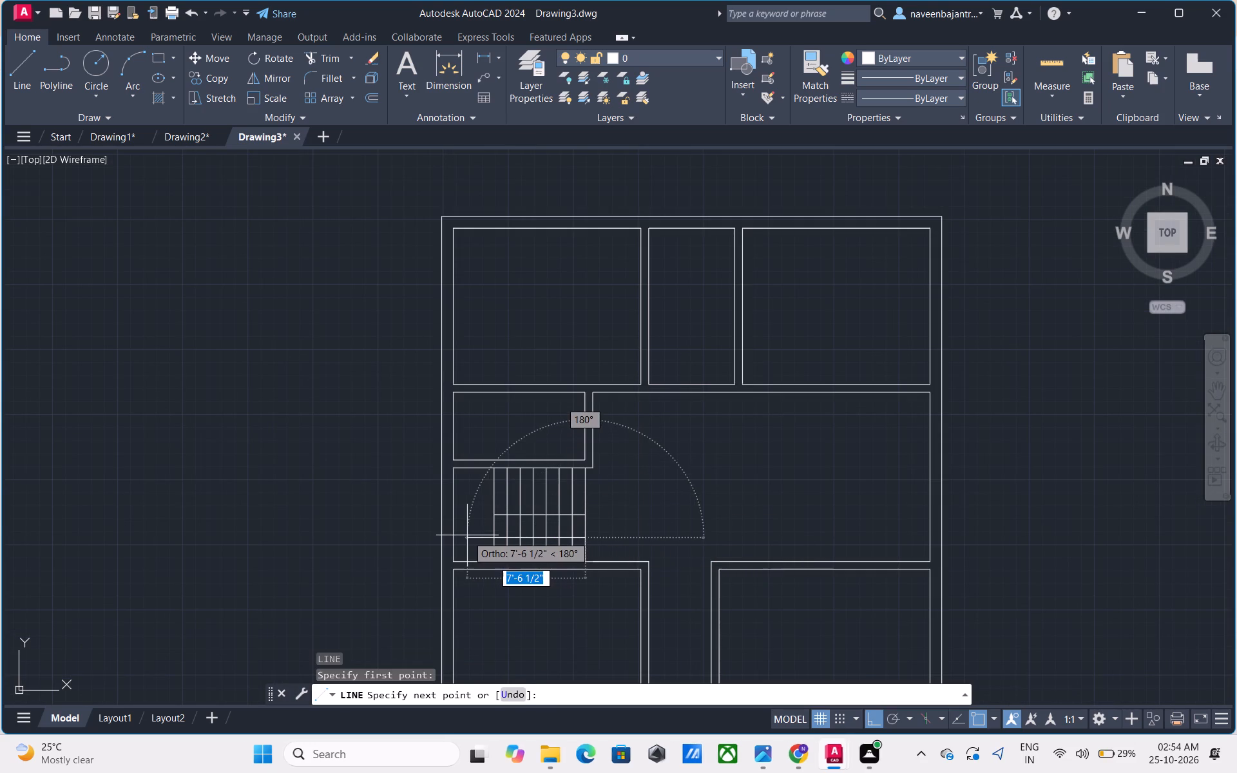
click(472, 537)
key(Escape)
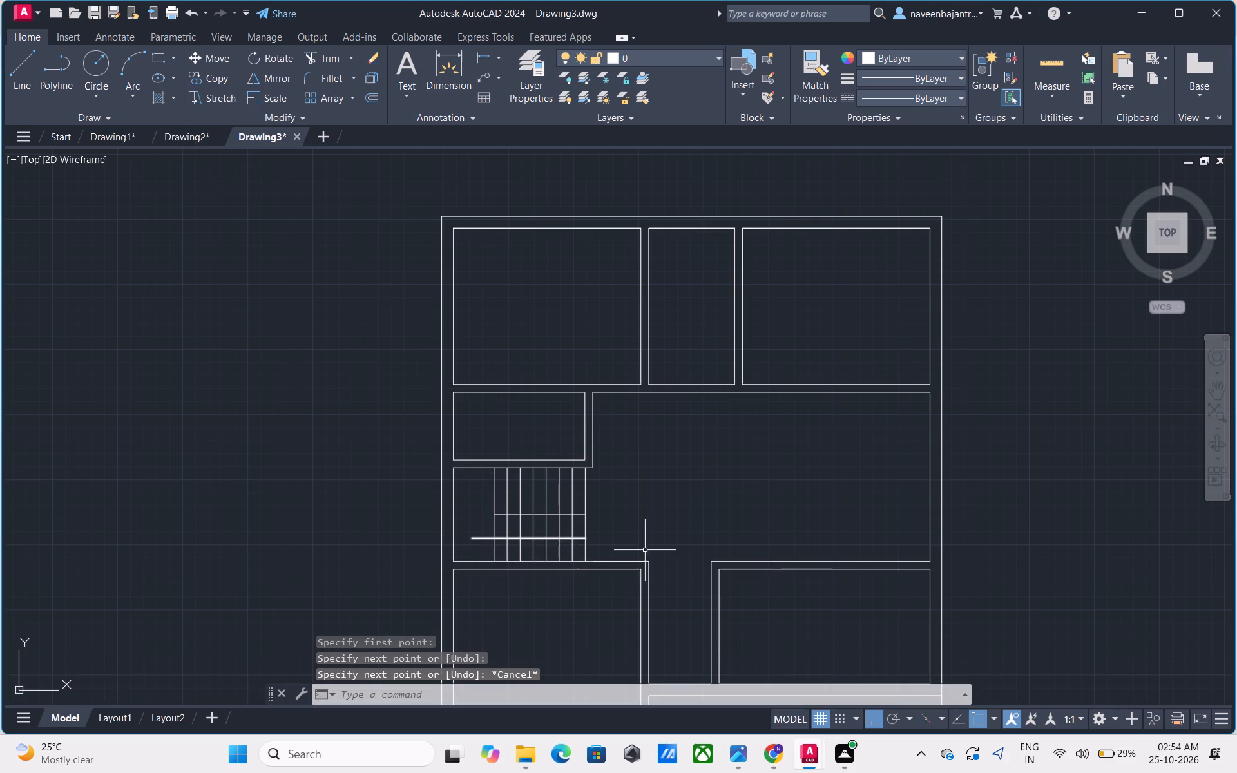
Draw a 1'-6" horizontal line eastward from the same point on the lower flight's easternmost tread.
text(L)
key(space)
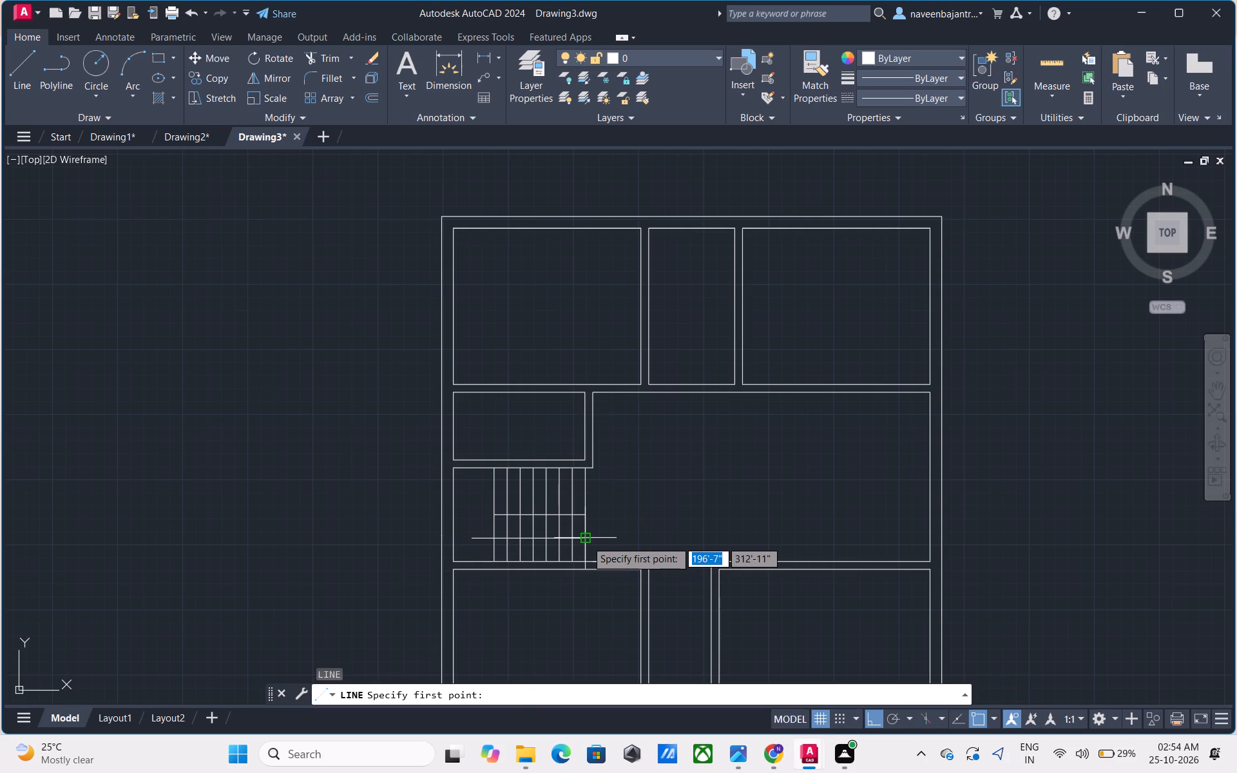
click(586, 540)
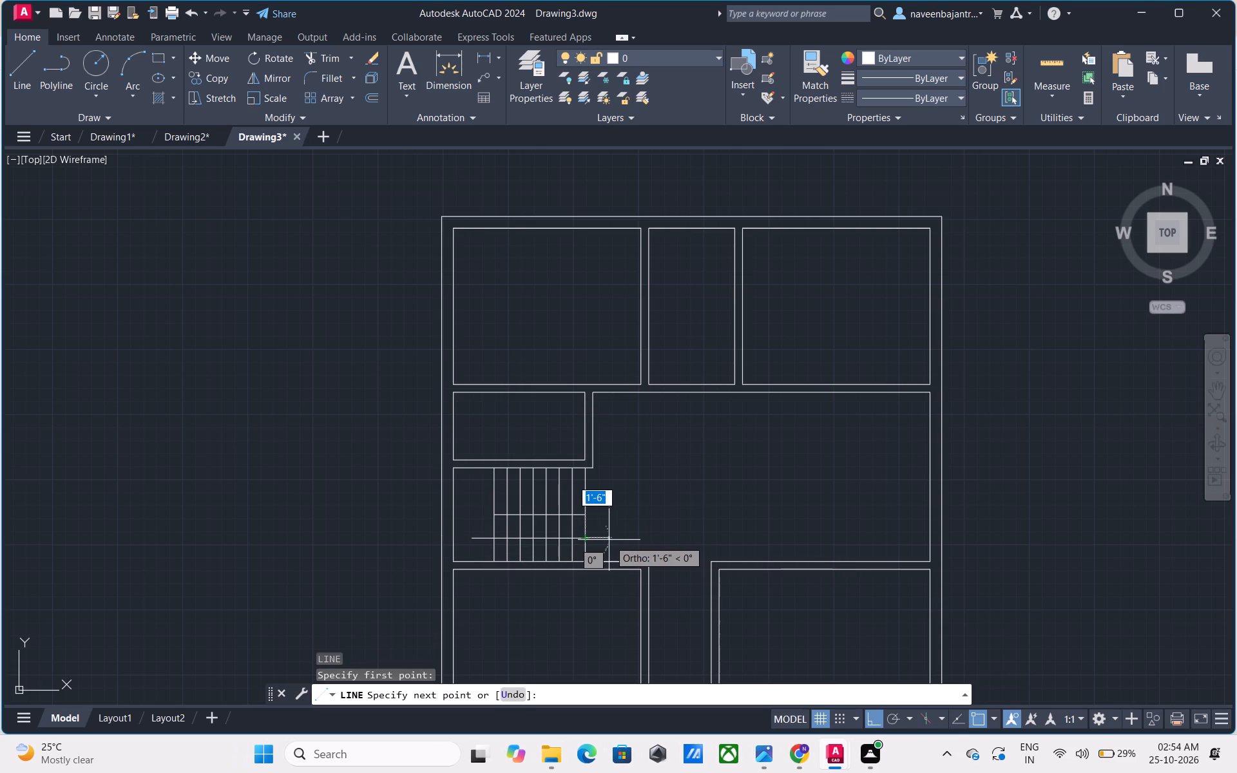
click(609, 540)
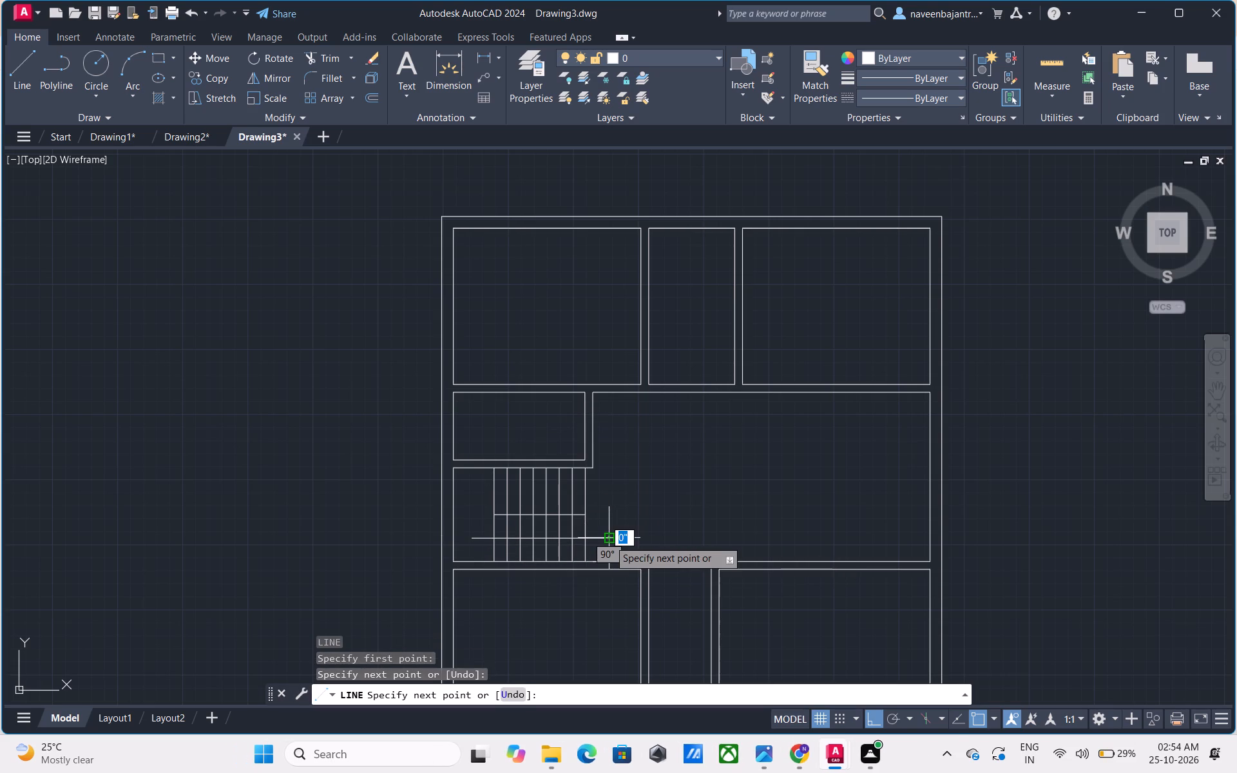
key(Escape)
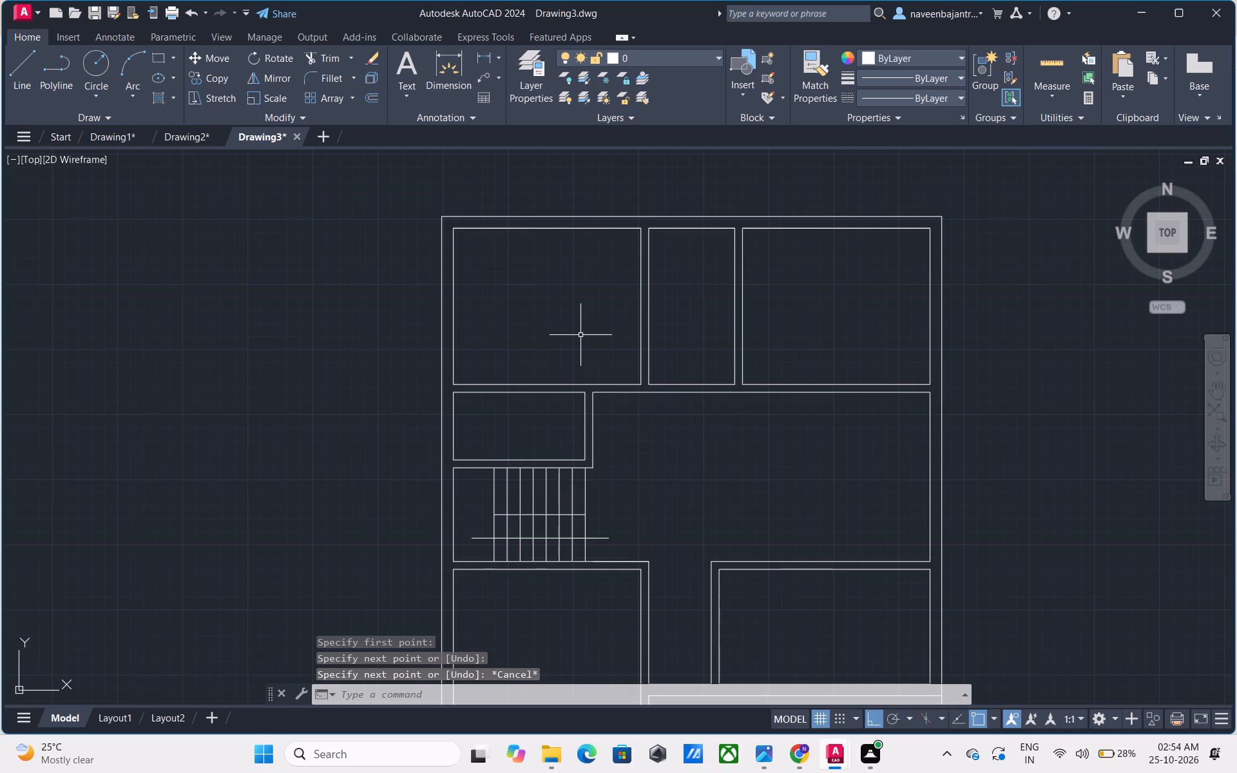
Draw a short vertical line across the wall below the north-west room, just west of the room's south-east inner corner.
scroll(580, 335, up, 2)
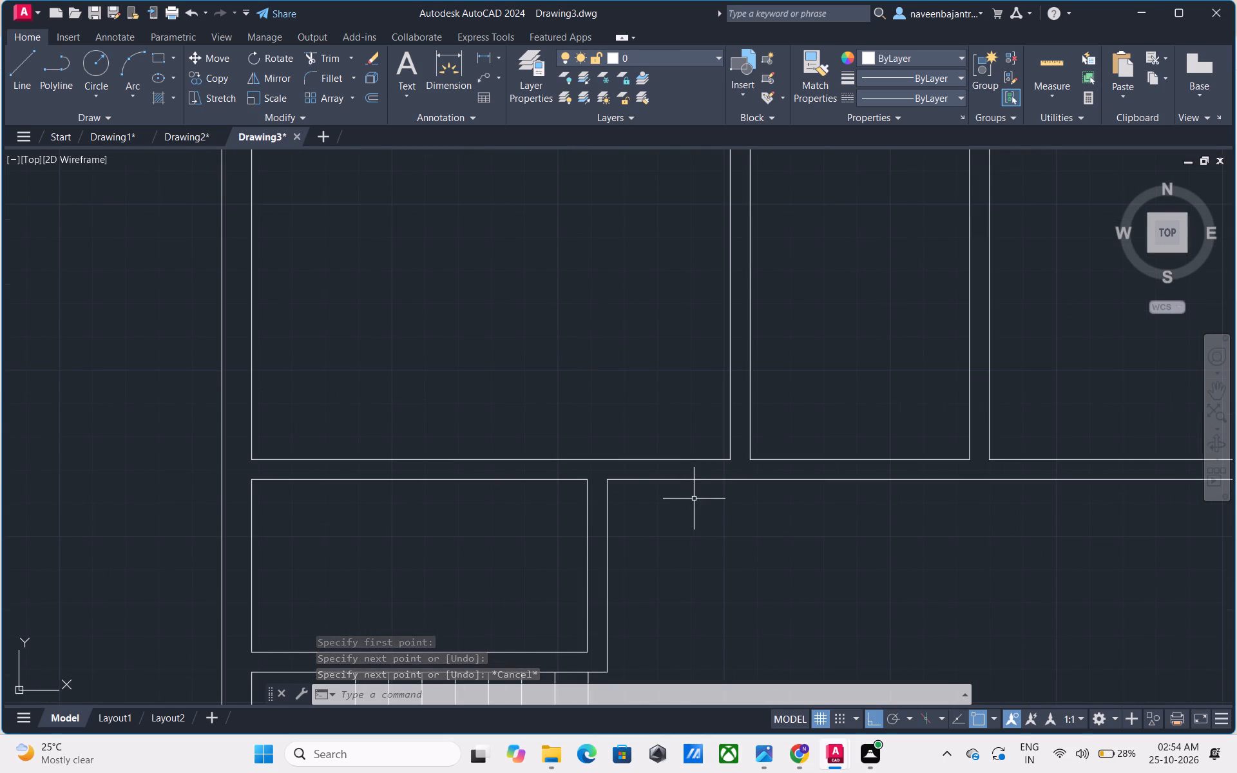
middle_drag(694, 499, 602, 504)
key(Escape)
text(L)
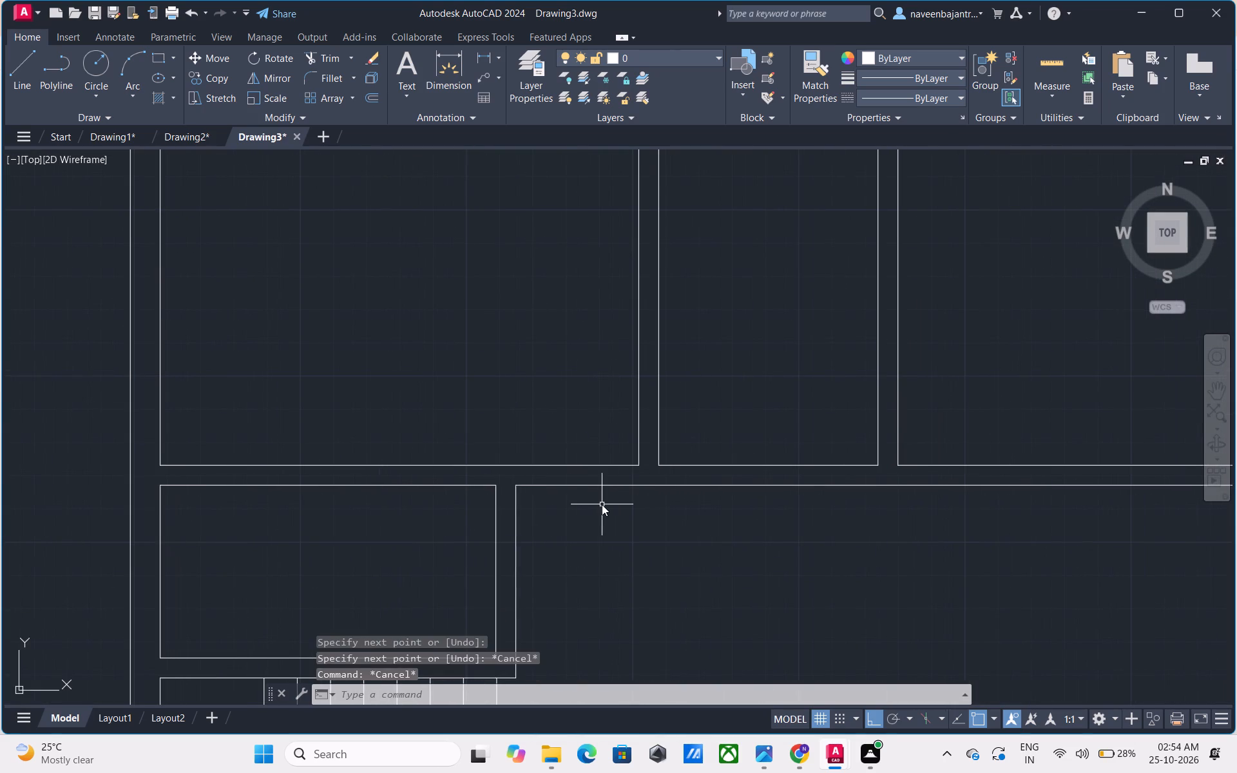
key(space)
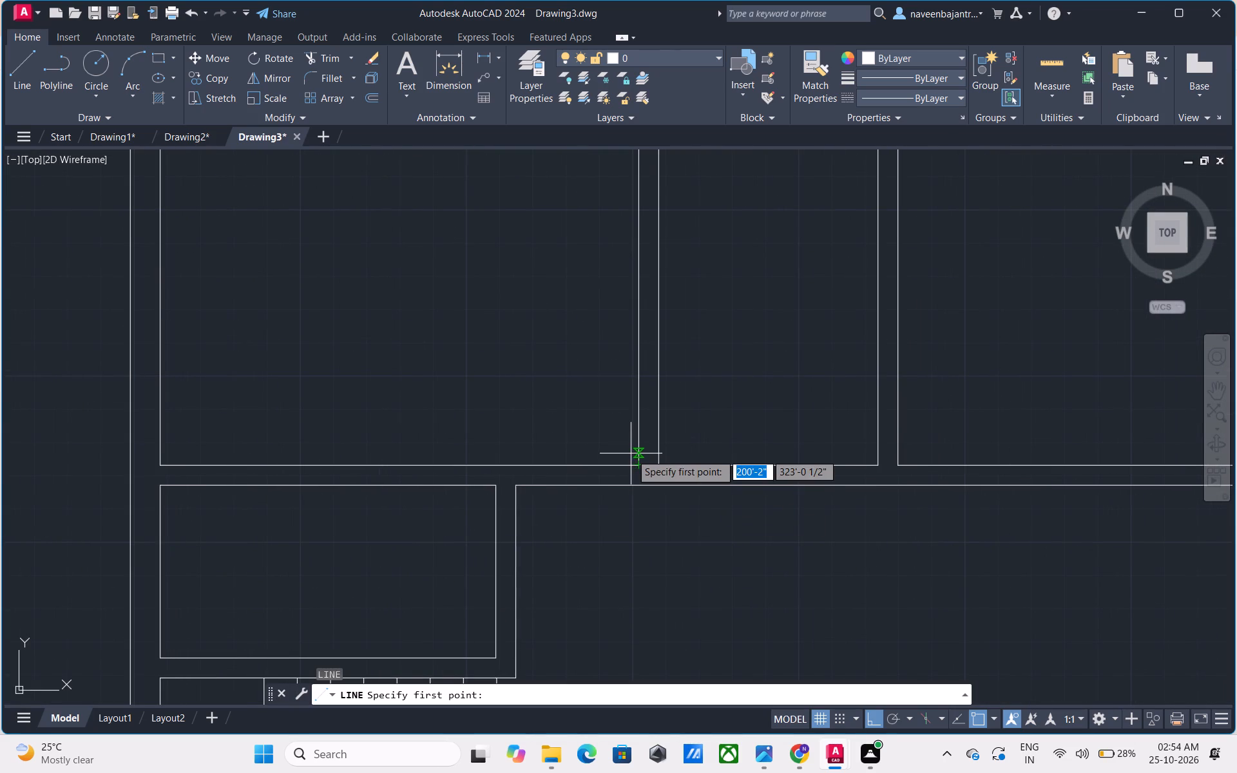
scroll(631, 453, up, 2)
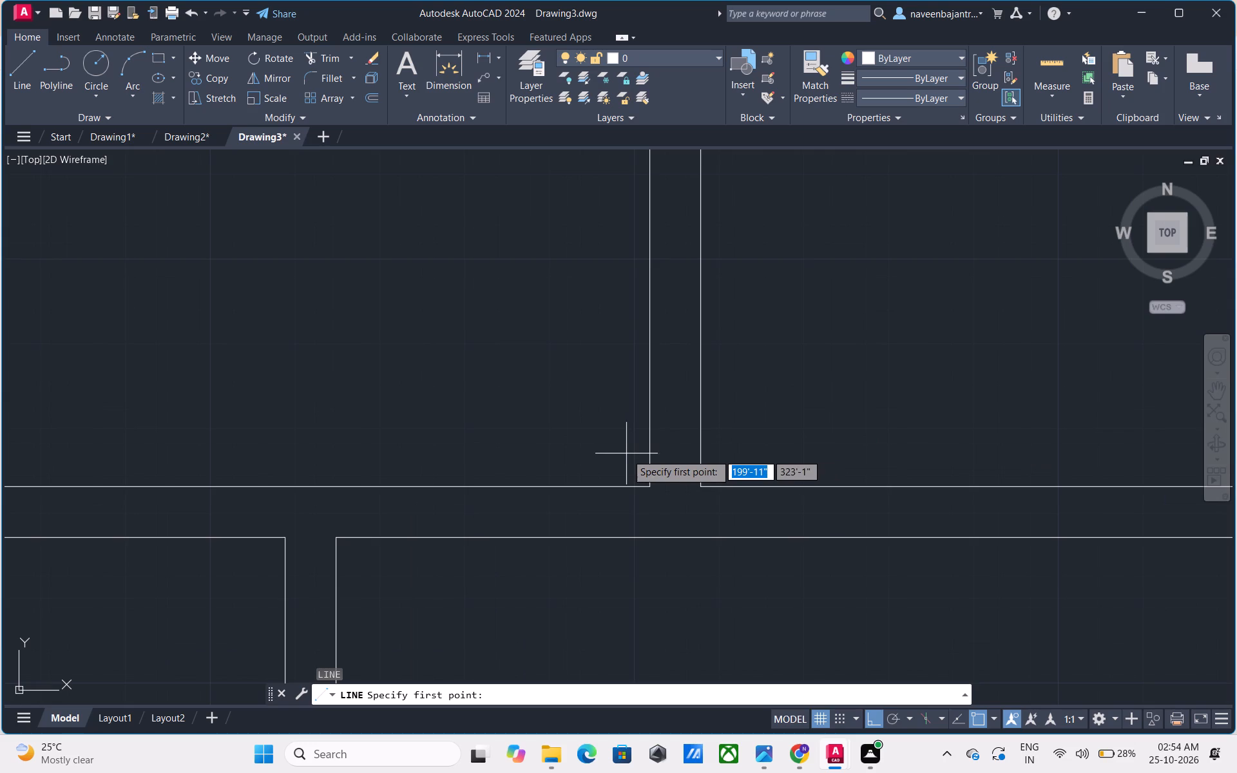
click(633, 453)
click(625, 570)
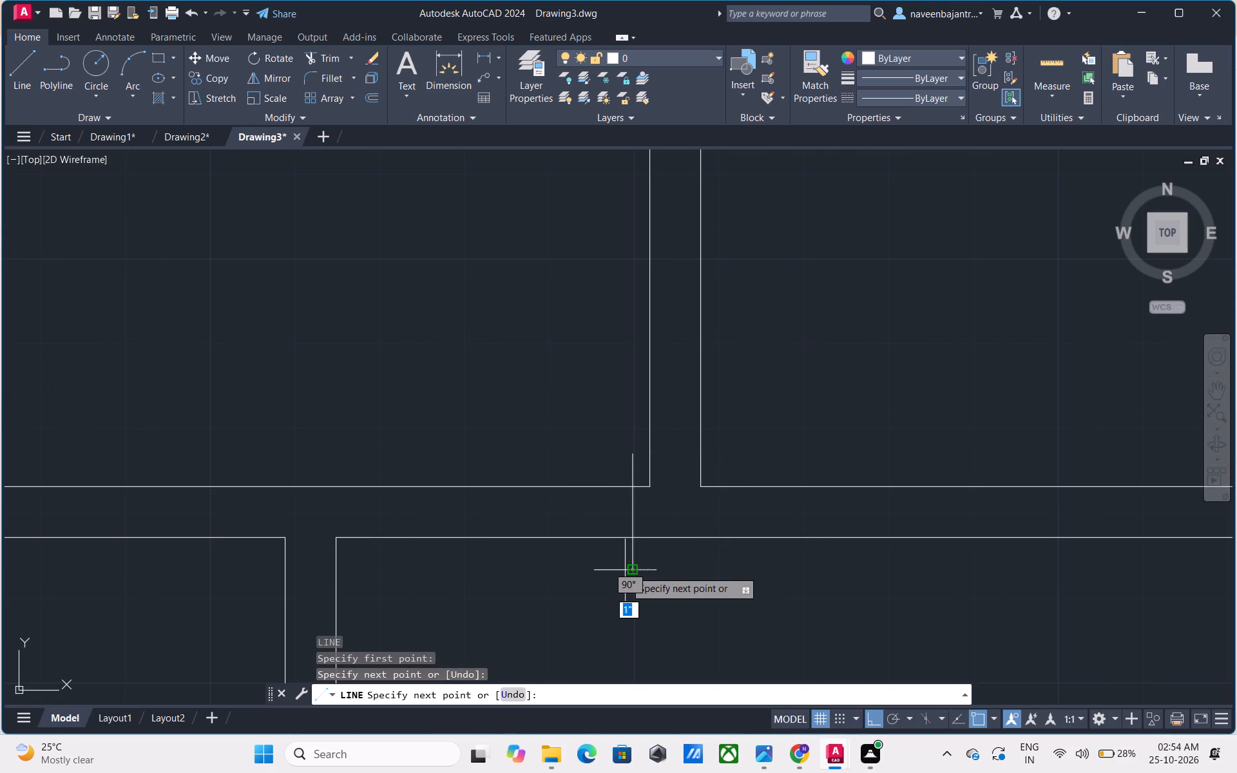
Trim both overhanging ends of the short vertical line so it spans only the wall thickness below the north-west room.
key(Escape)
text(TR)
key(space)
click(633, 560)
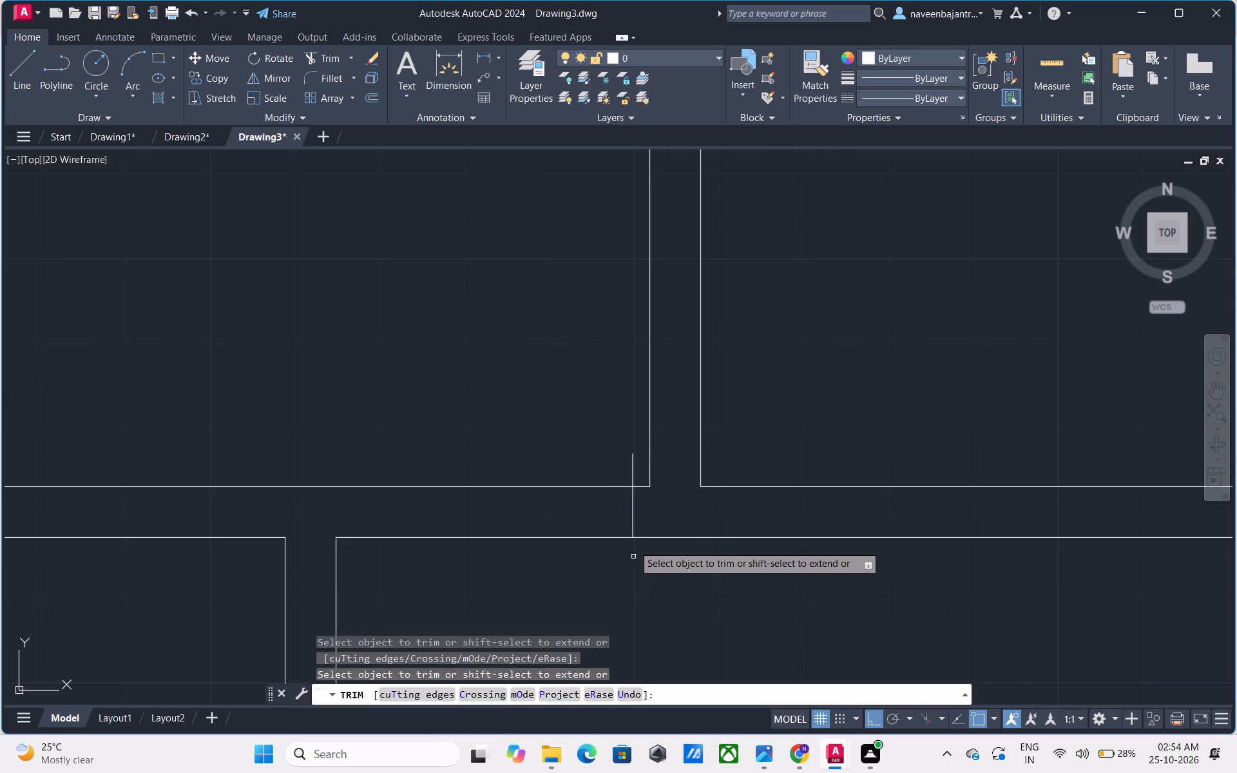
click(634, 467)
scroll(634, 467, down, 2)
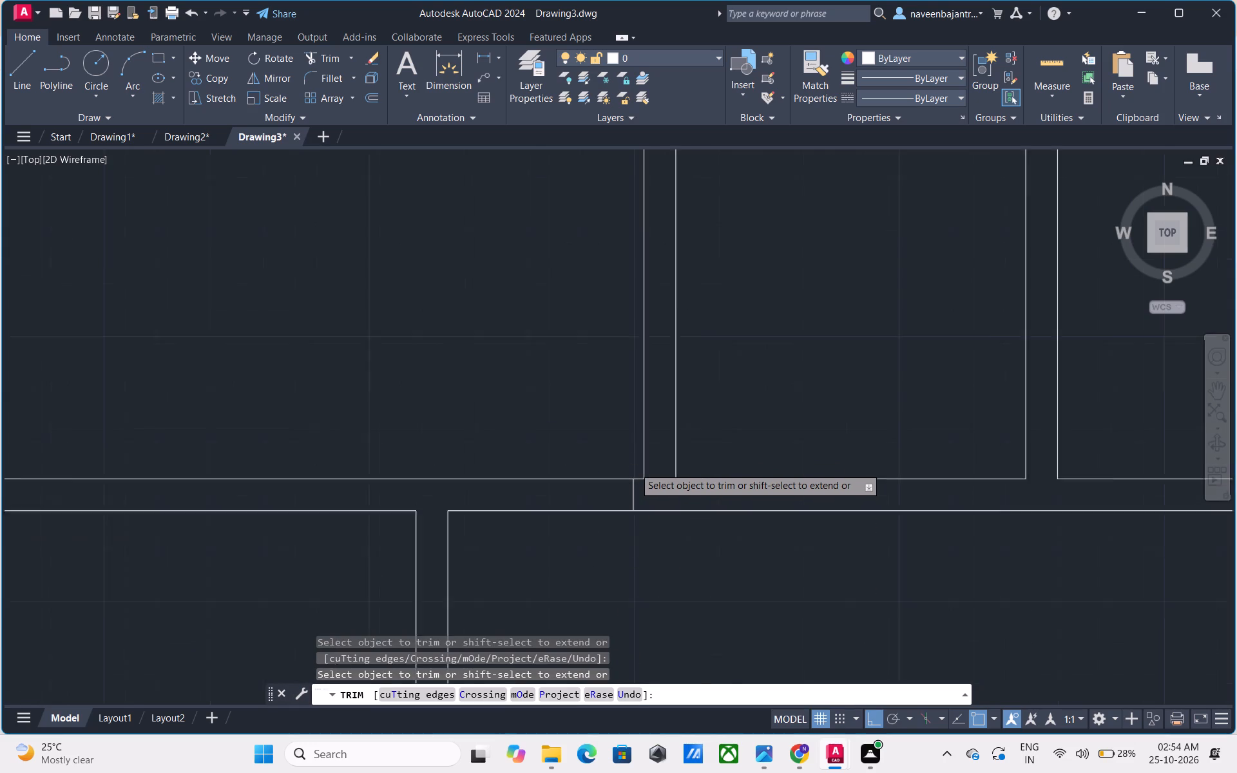
key(Escape)
Draw a 3' vertical door-leaf line northward into the north-west room from the upper end of the short jamb line.
text(L)
key(space)
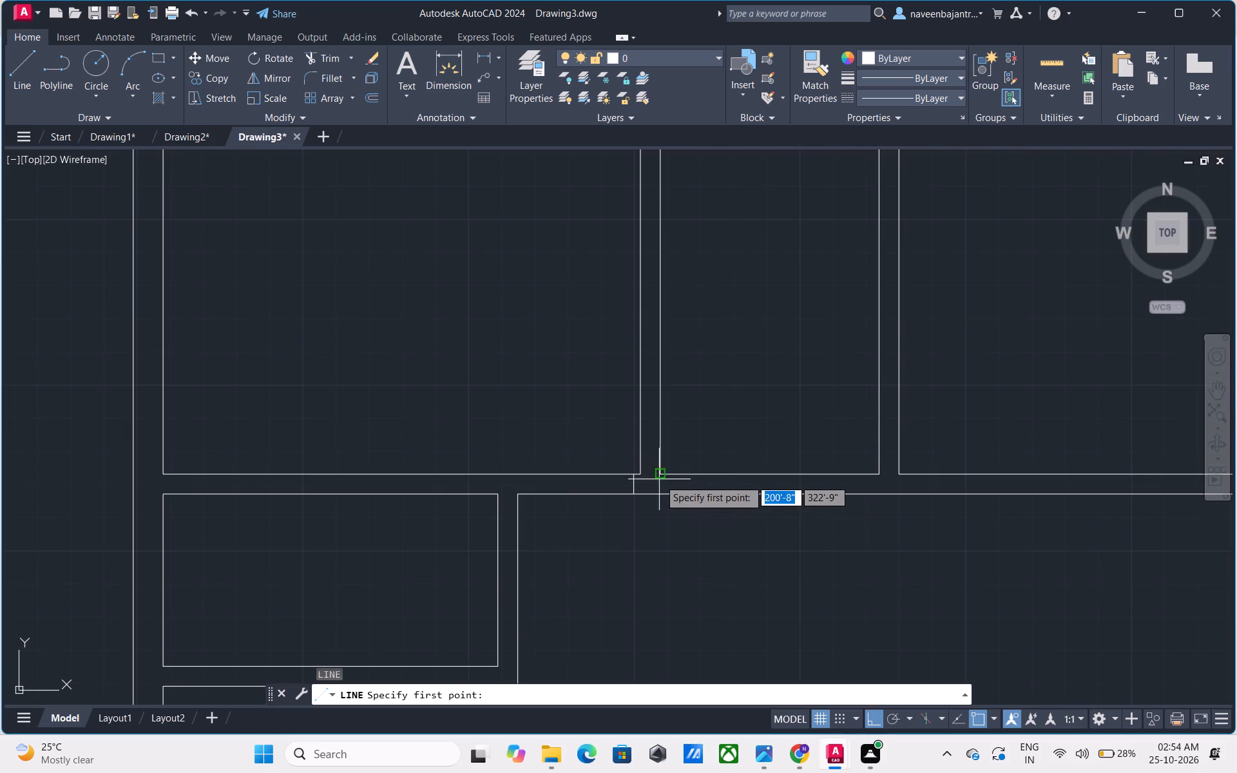
click(633, 477)
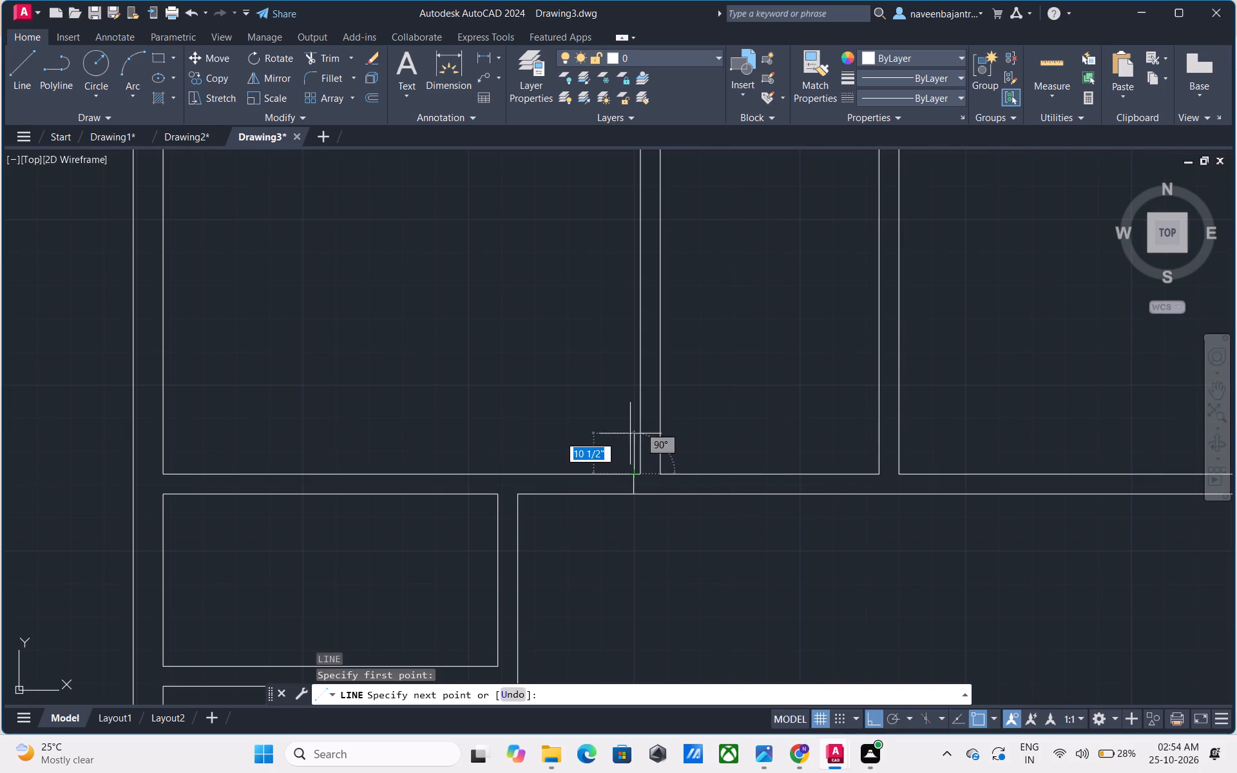
key(3)
key(apostrophe)
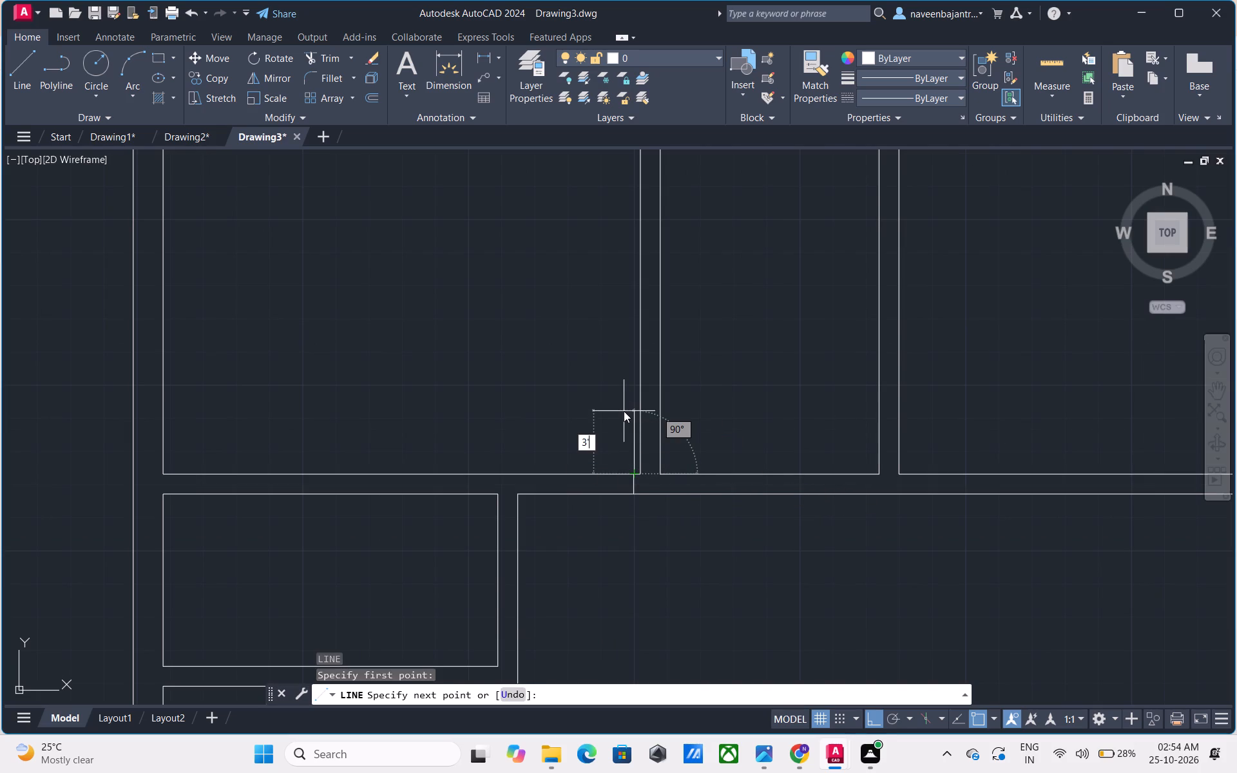
key(Return)
key(Escape)
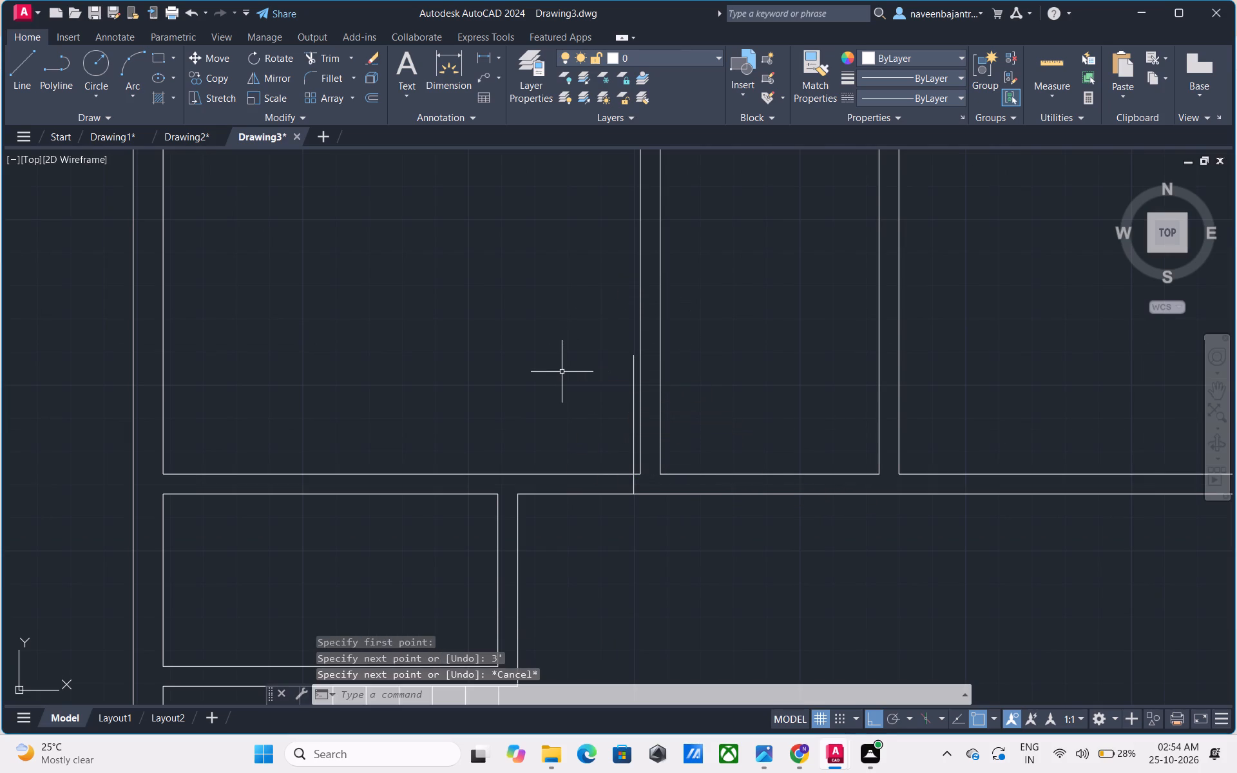
Offset the 3' door-leaf line 1" to the west to give the door its thickness.
text(O)
key(space)
key(1)
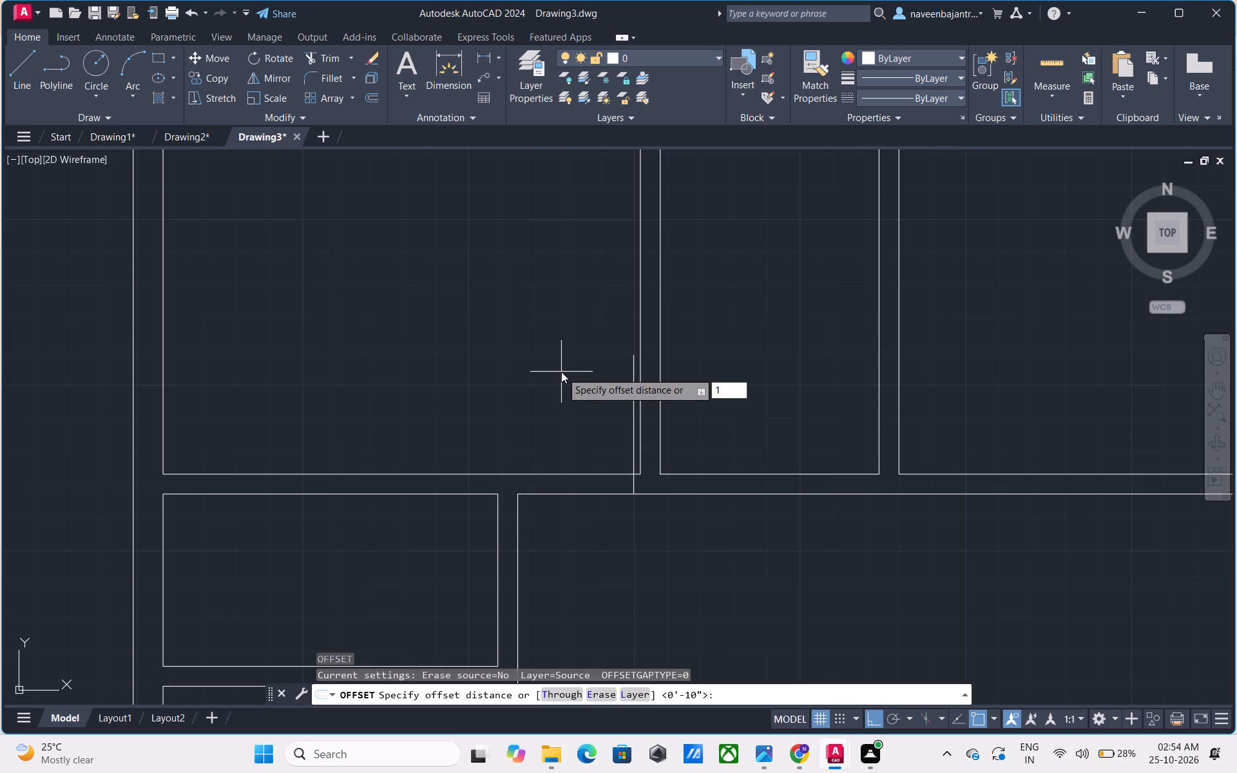
key(shift+quotedbl)
key(Return)
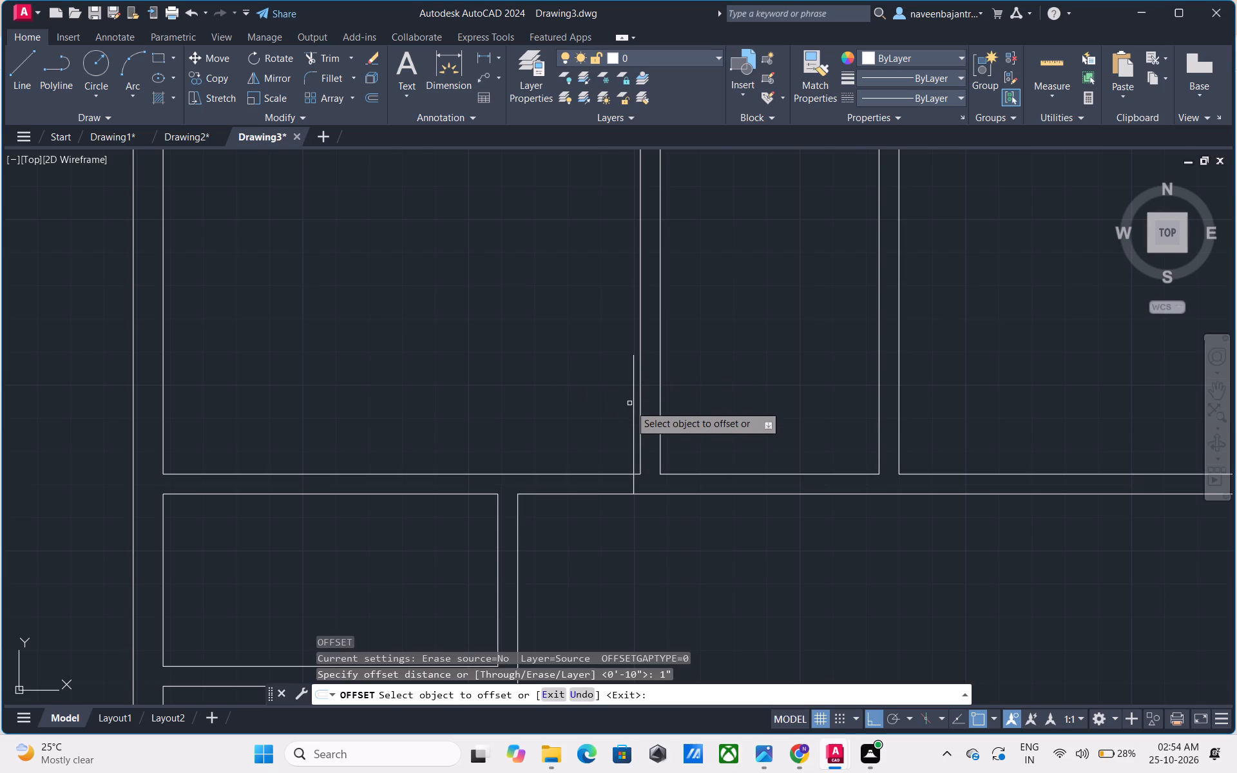
click(633, 410)
click(610, 417)
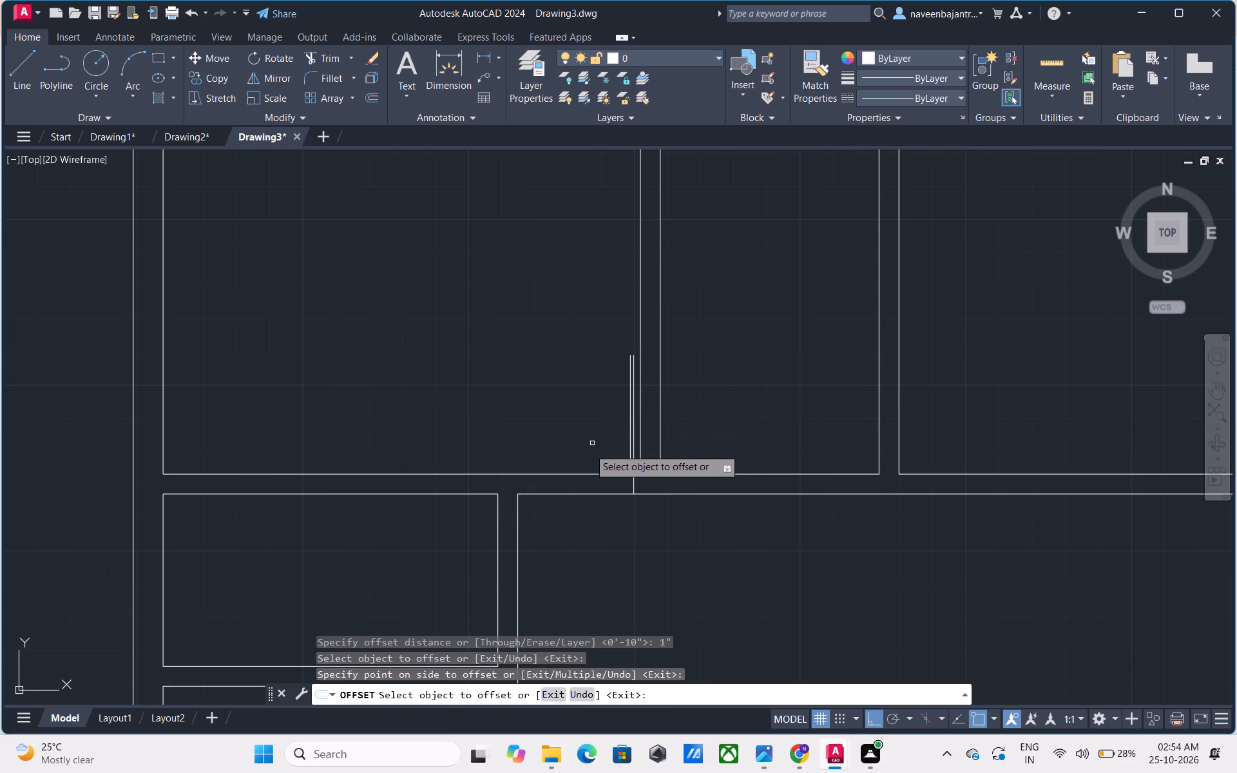
key(Escape)
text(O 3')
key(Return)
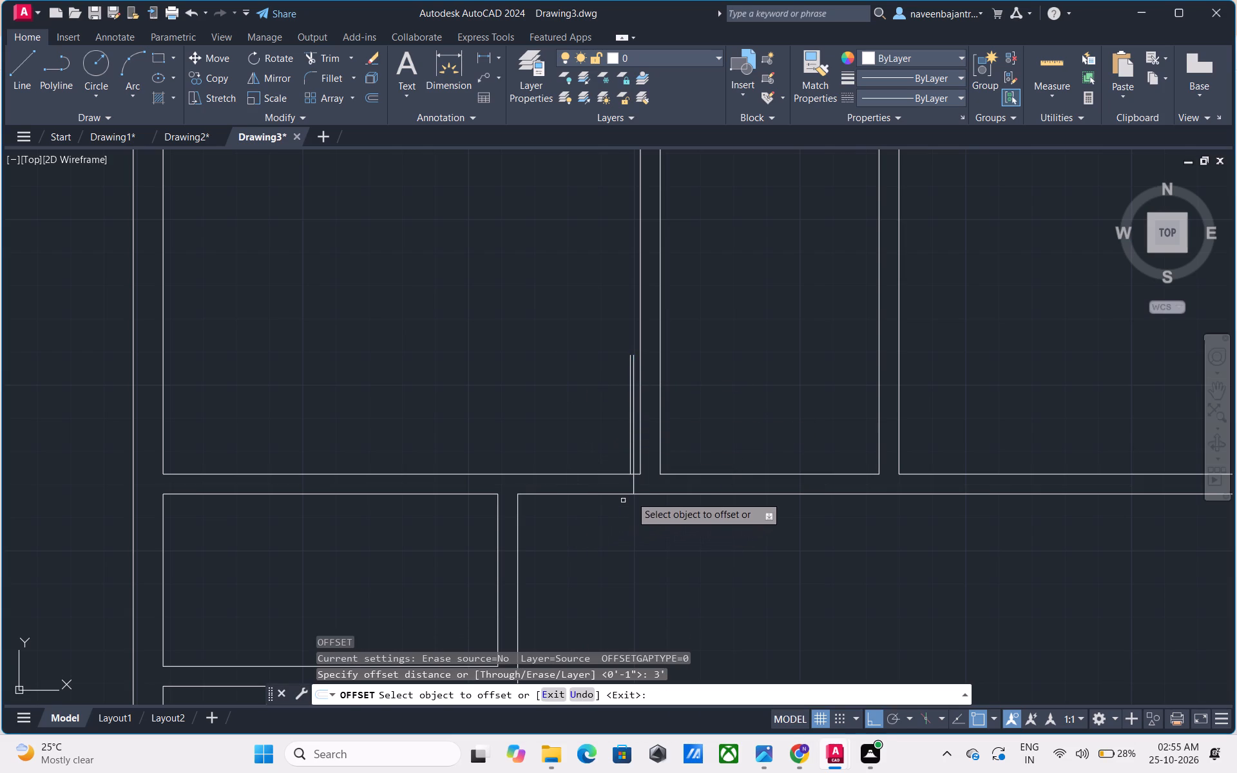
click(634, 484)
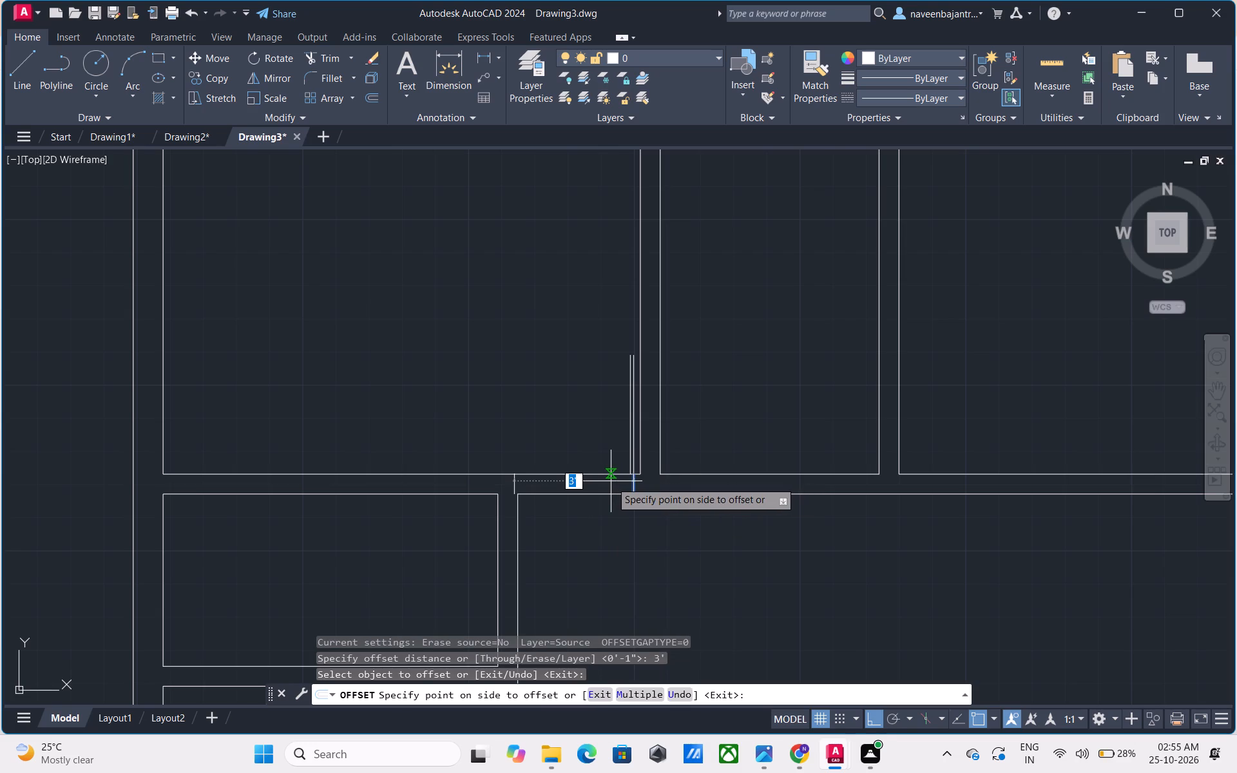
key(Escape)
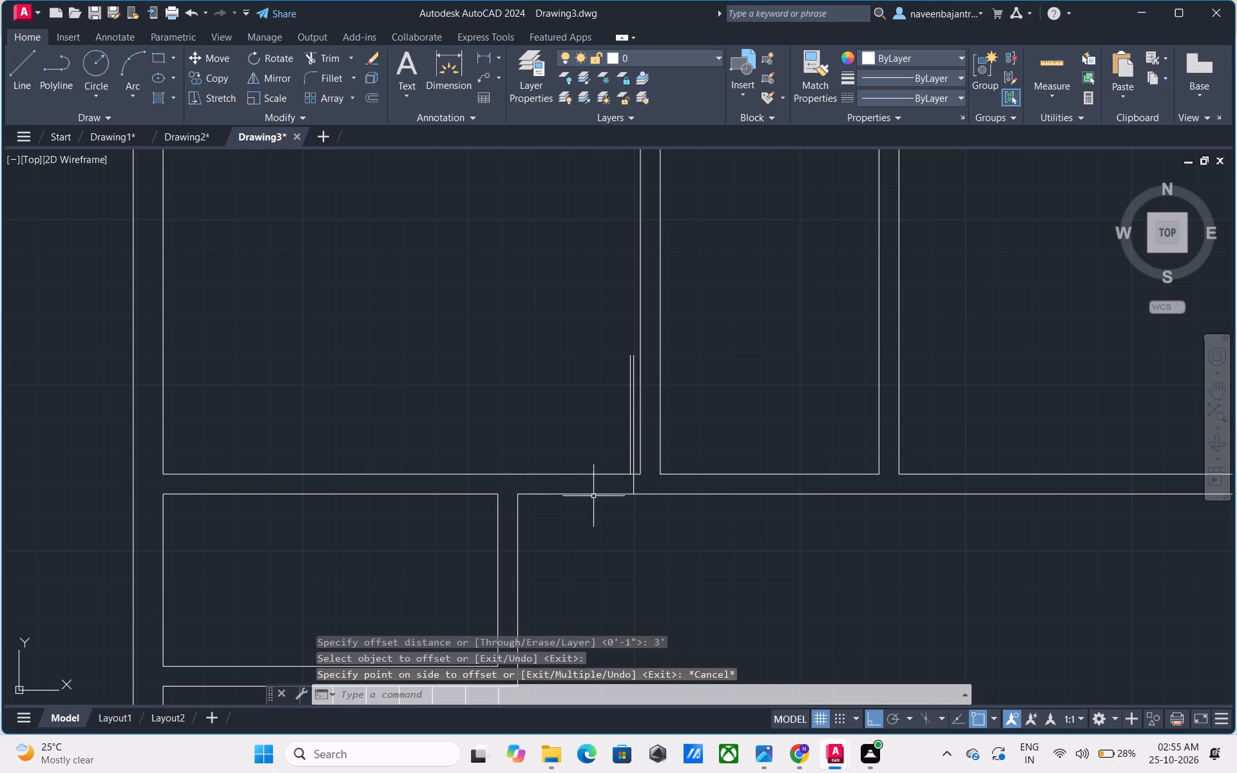
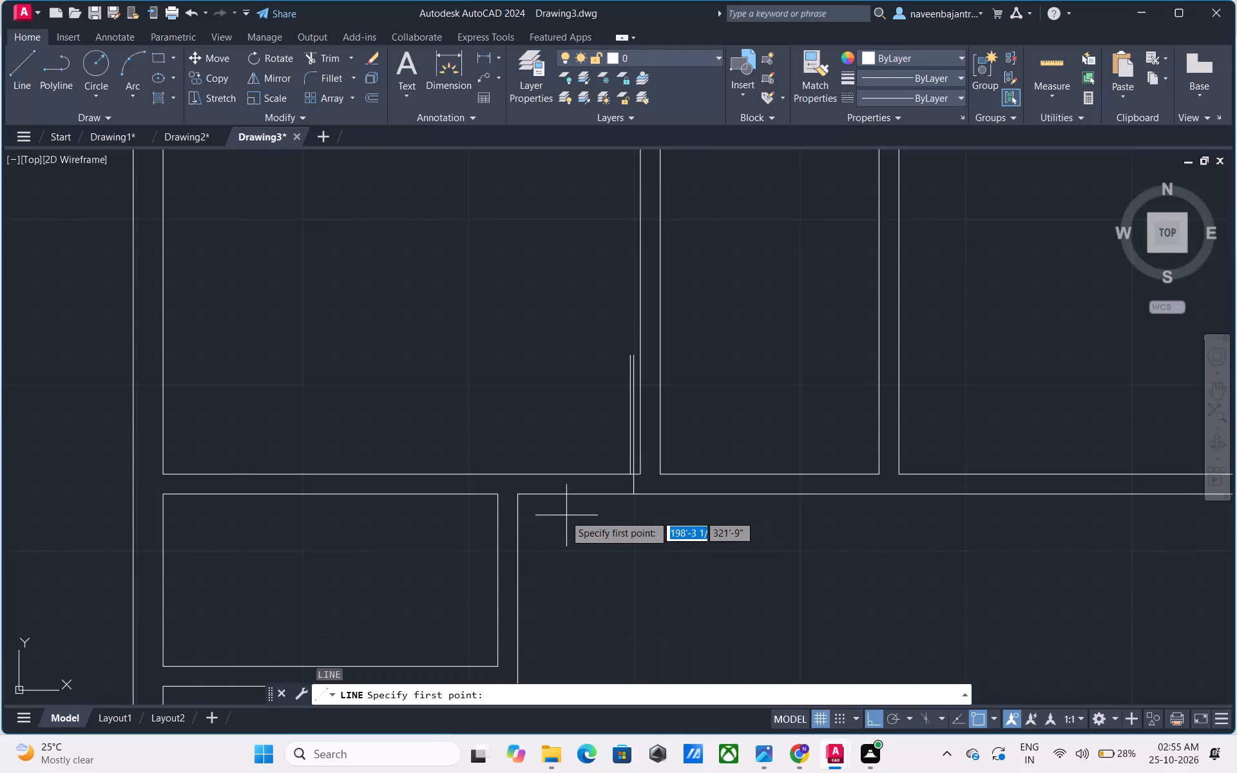
Draw a vertical jamb line across the horizontal wall just right of the small room's corner and trim its overhanging ends.
scroll(525, 502, up, 4)
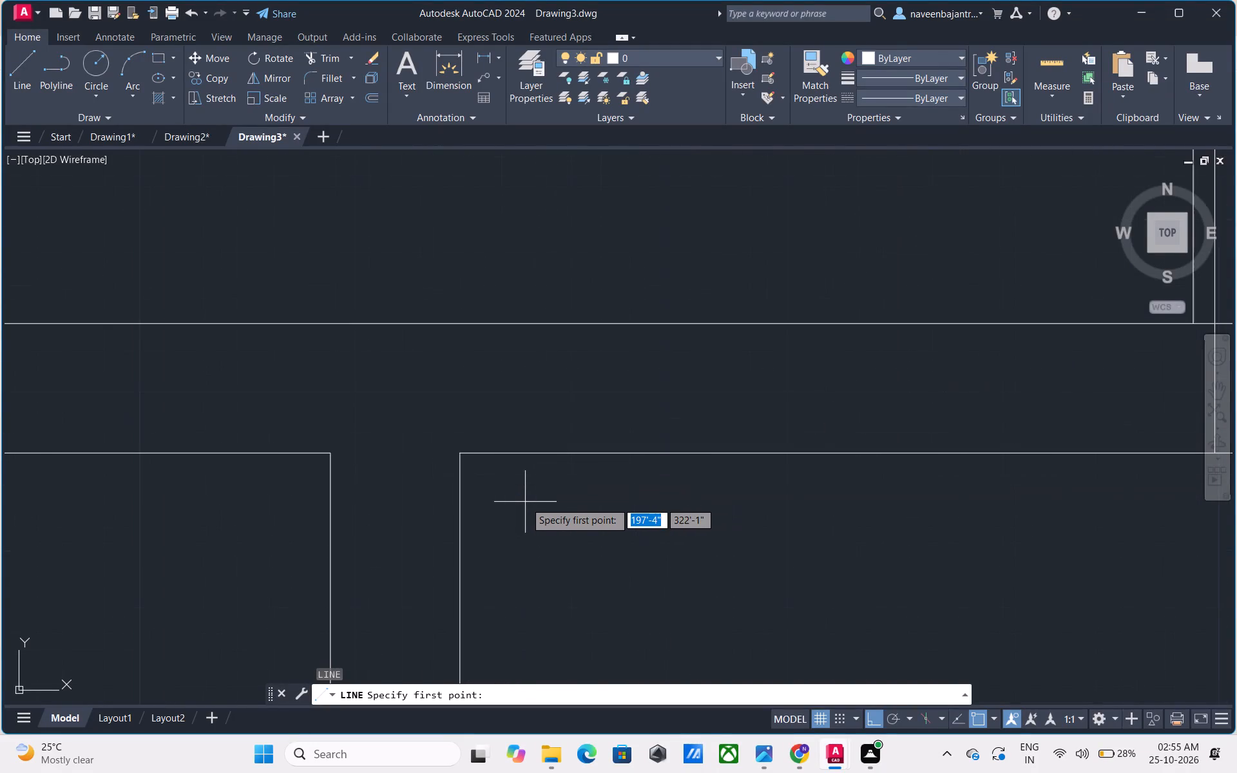
click(483, 472)
click(492, 297)
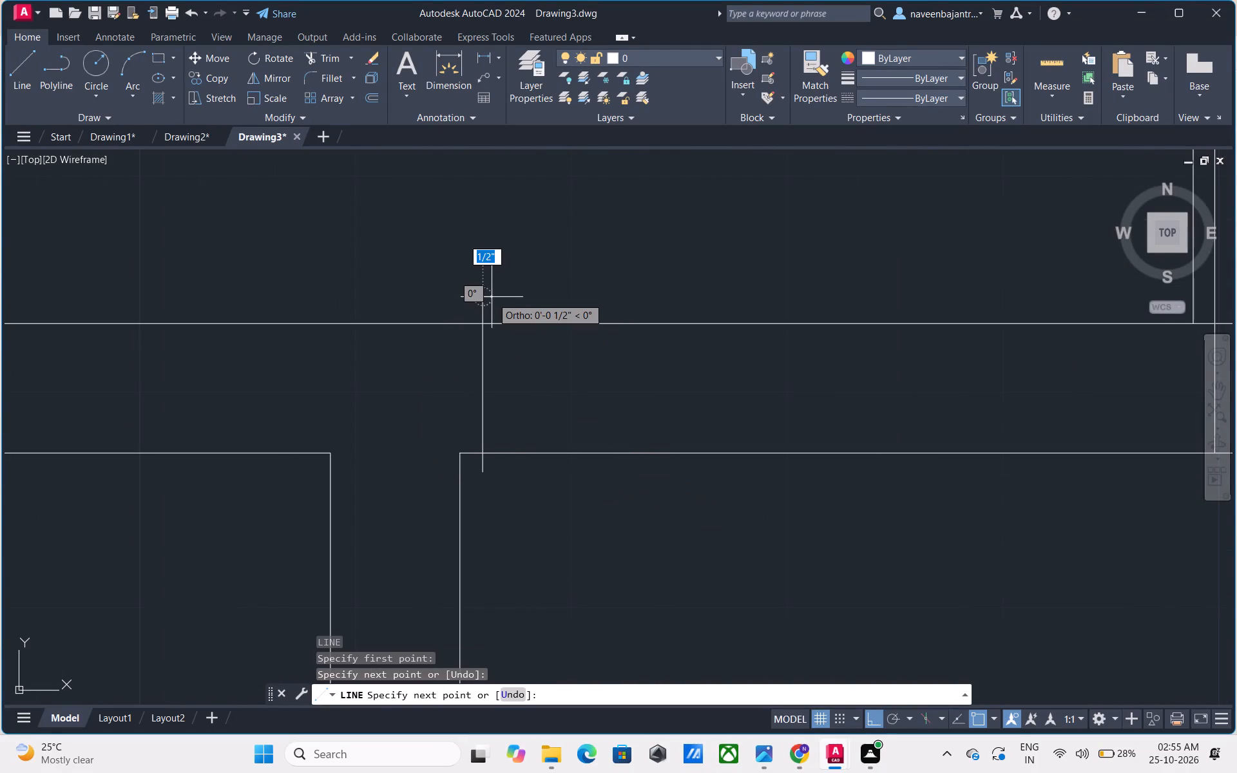
key(Escape)
text(TR)
key(space)
click(484, 305)
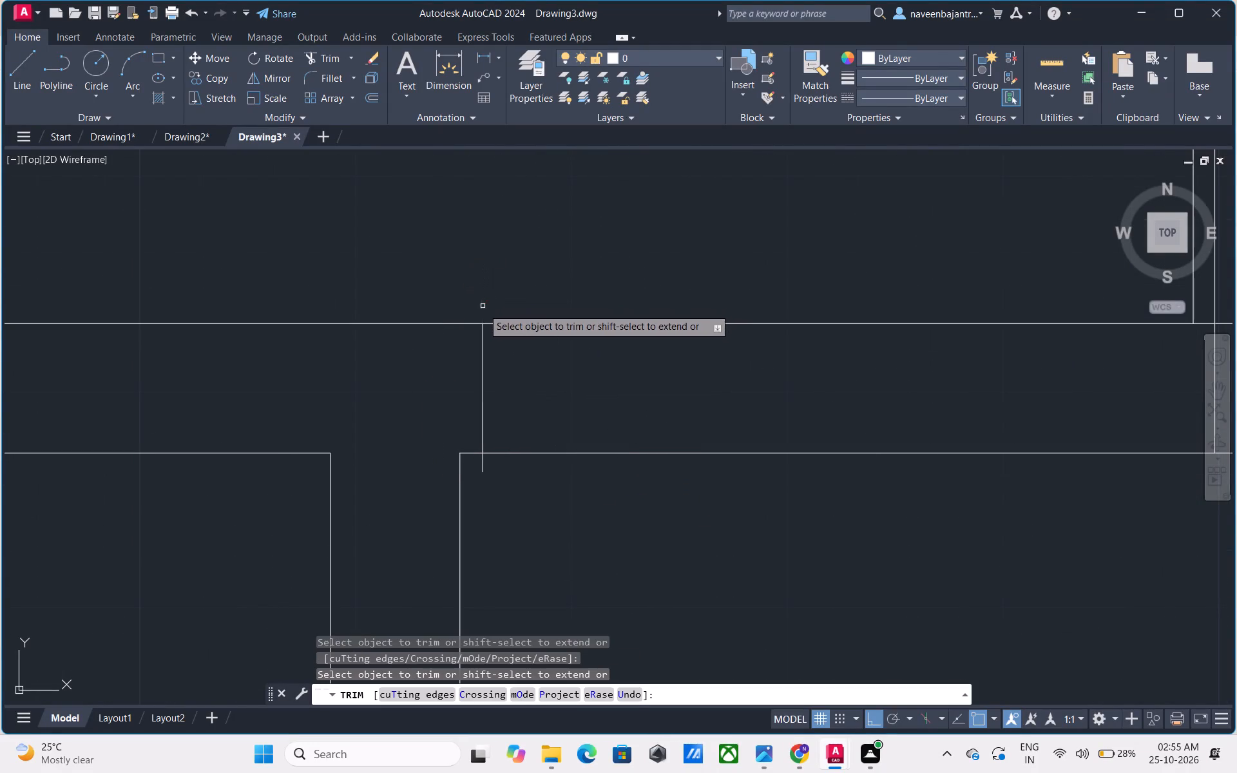
click(484, 468)
Trim both horizontal wall lines between the new jamb and the existing door leaf to open the doorway.
click(547, 454)
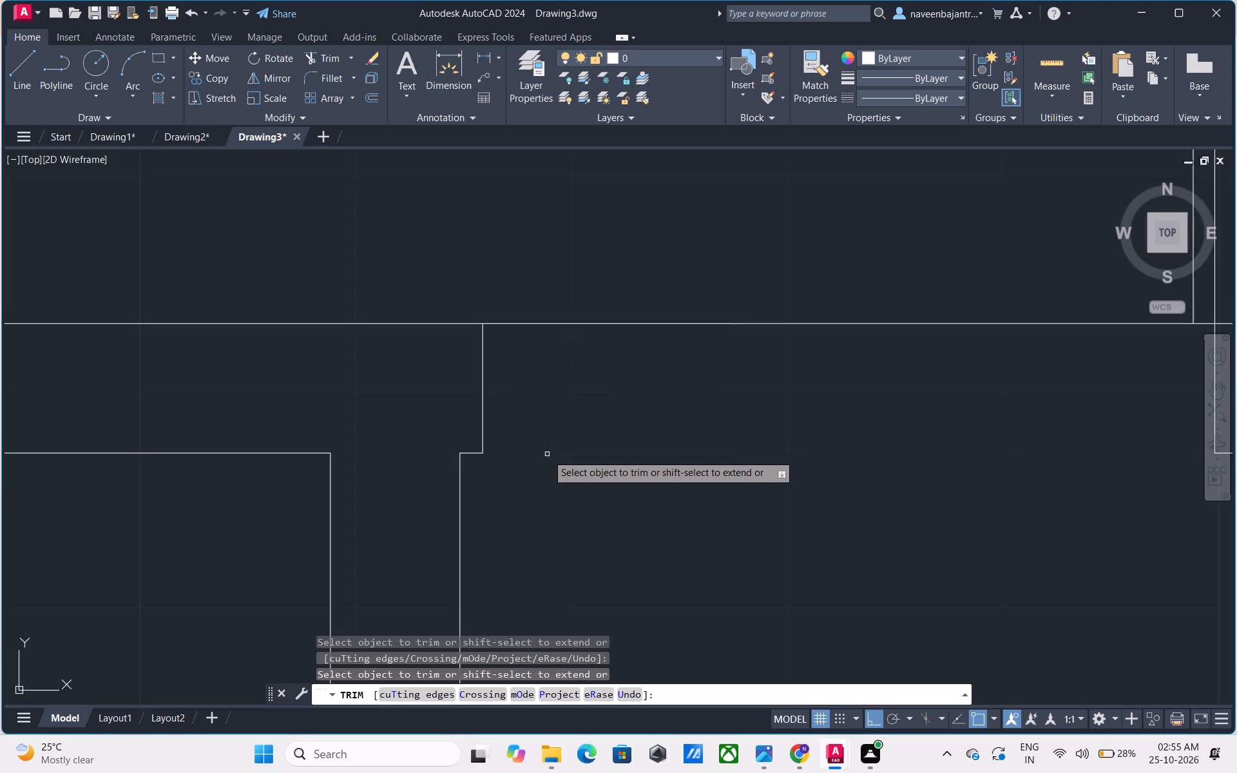
click(604, 322)
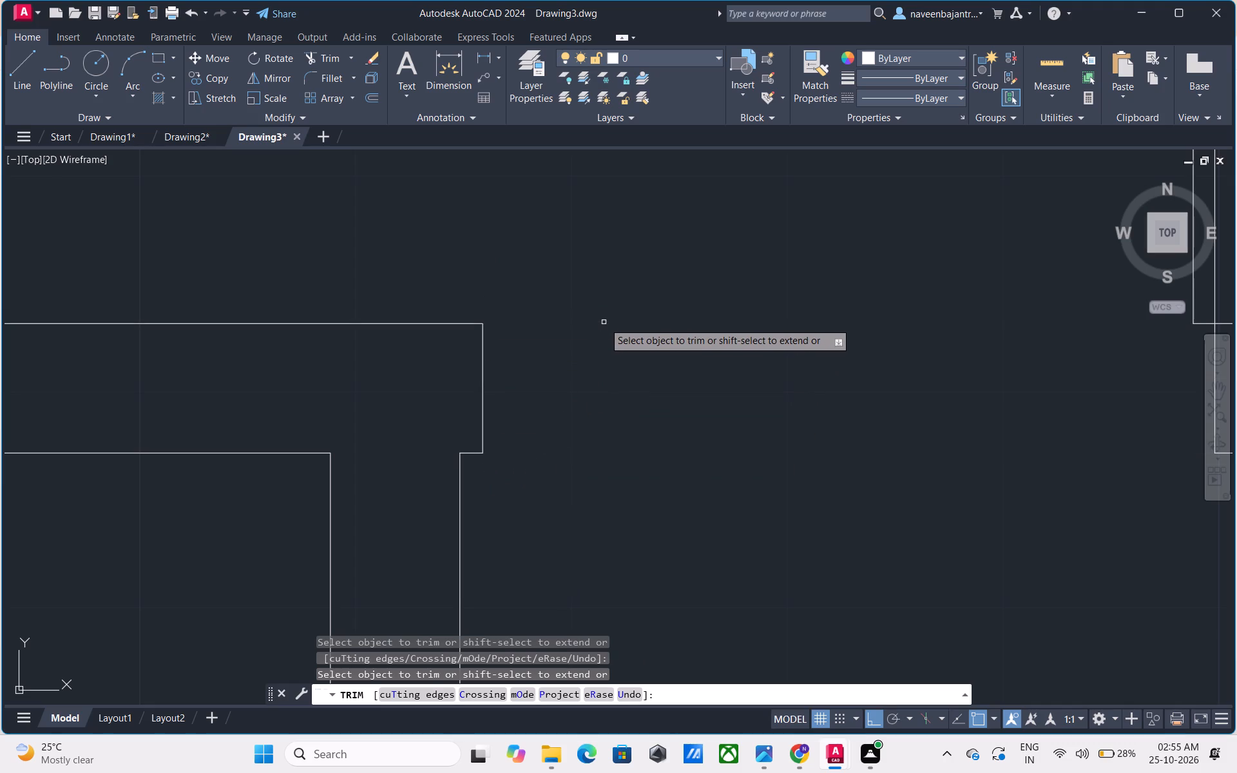
scroll(604, 322, down, 2)
middle_drag(681, 305, 651, 386)
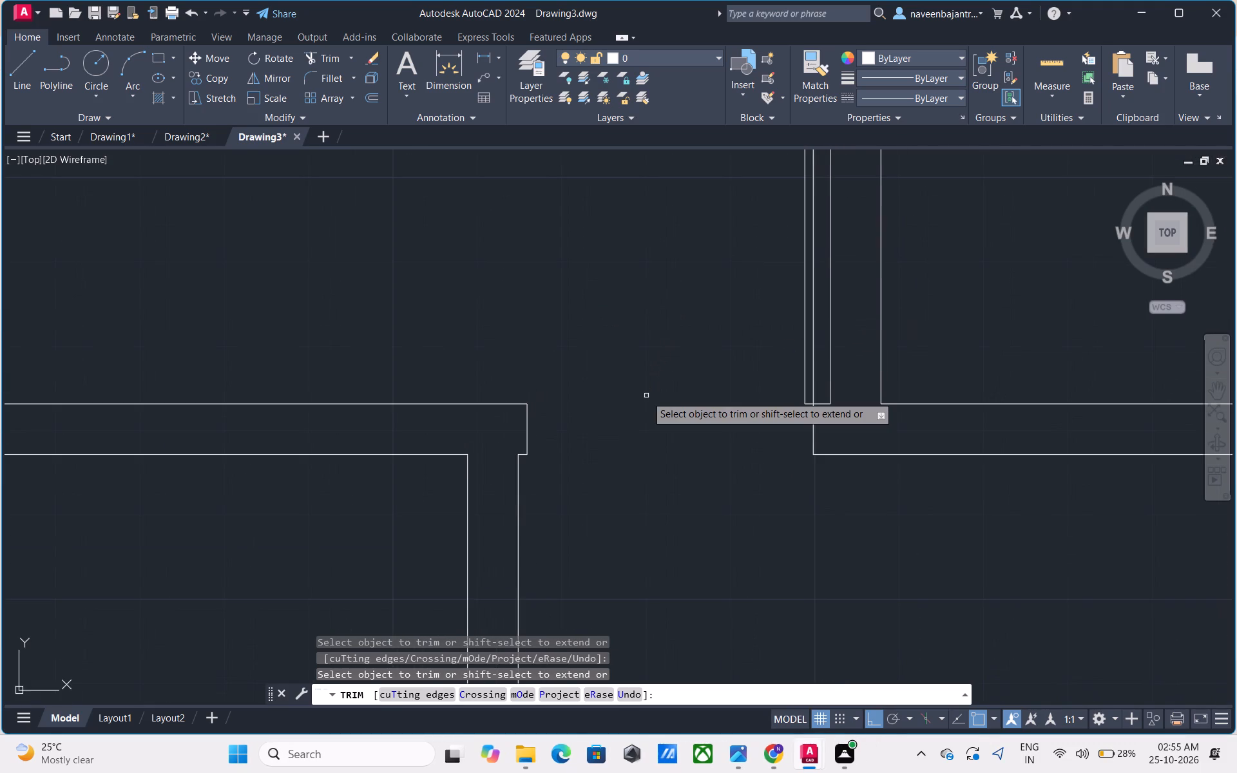
scroll(646, 396, down, 1)
key(Escape)
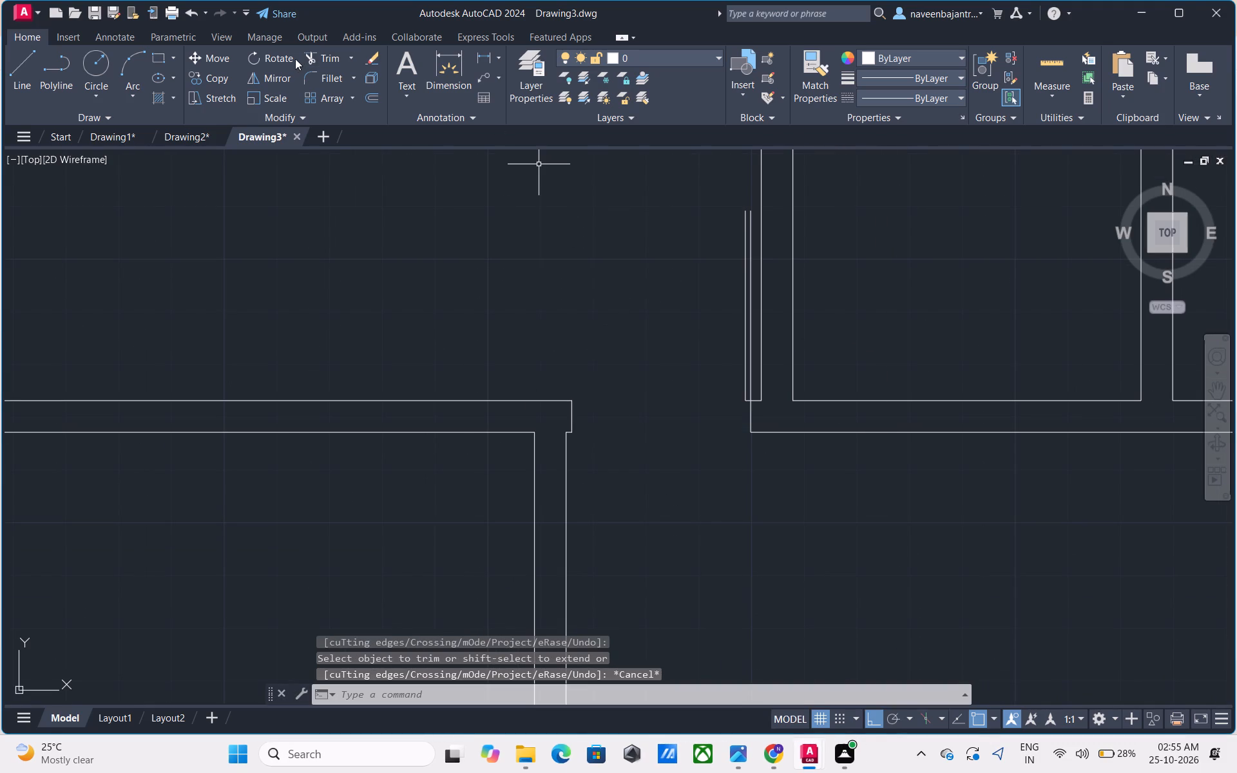
Draw a three-point door-swing arc from the leaf's upper end through the opposite jamb's upper corner to its lower corner.
click(131, 57)
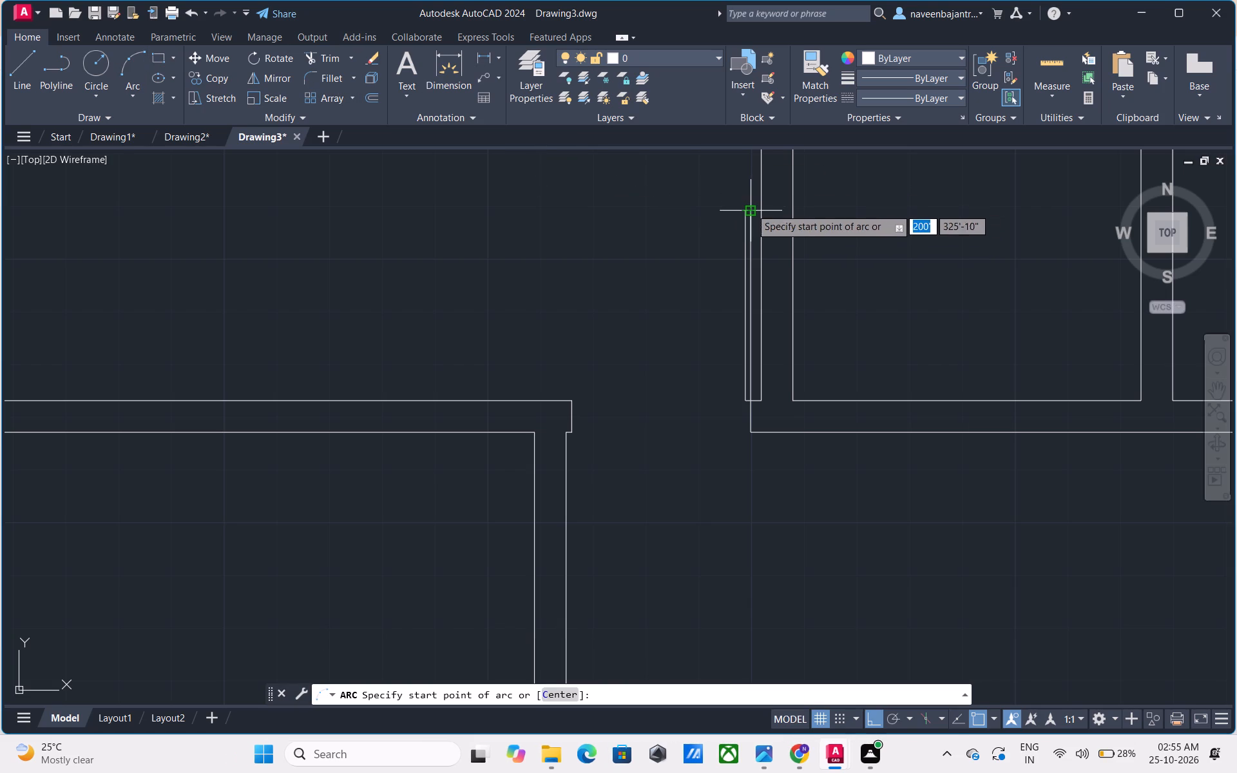
click(750, 208)
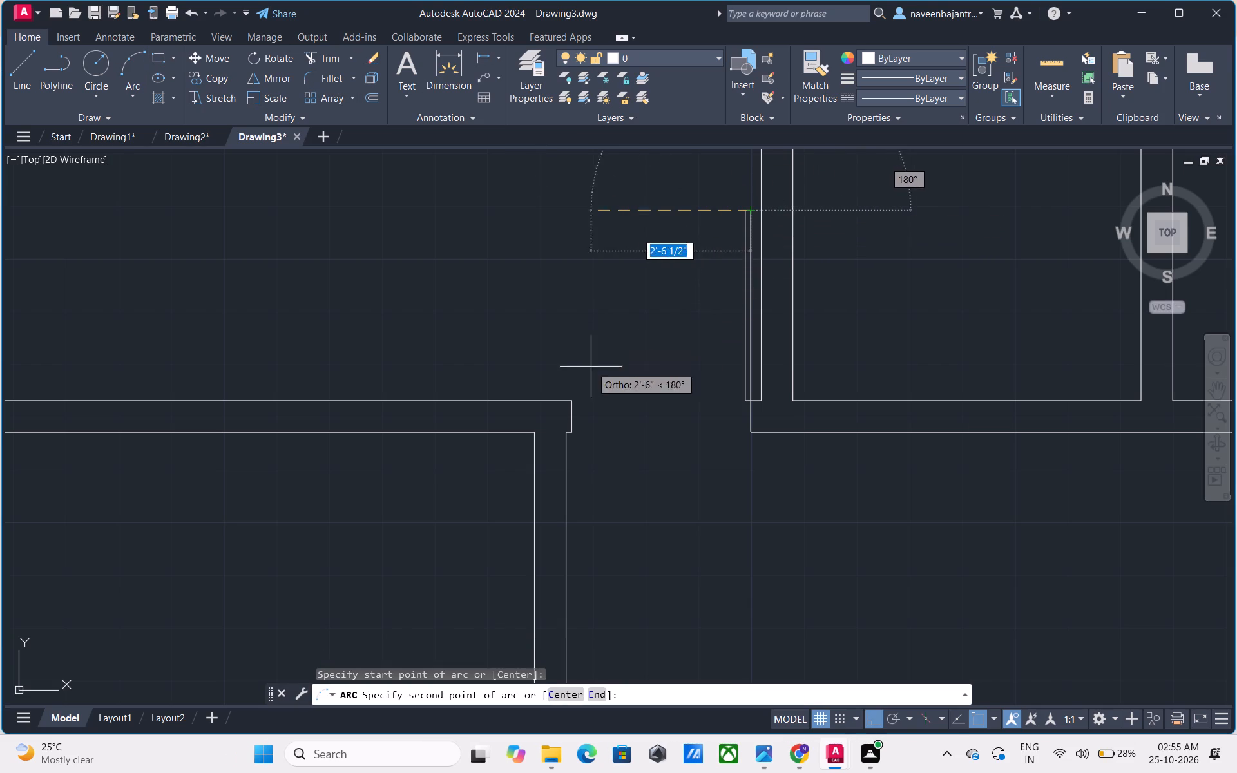
click(569, 400)
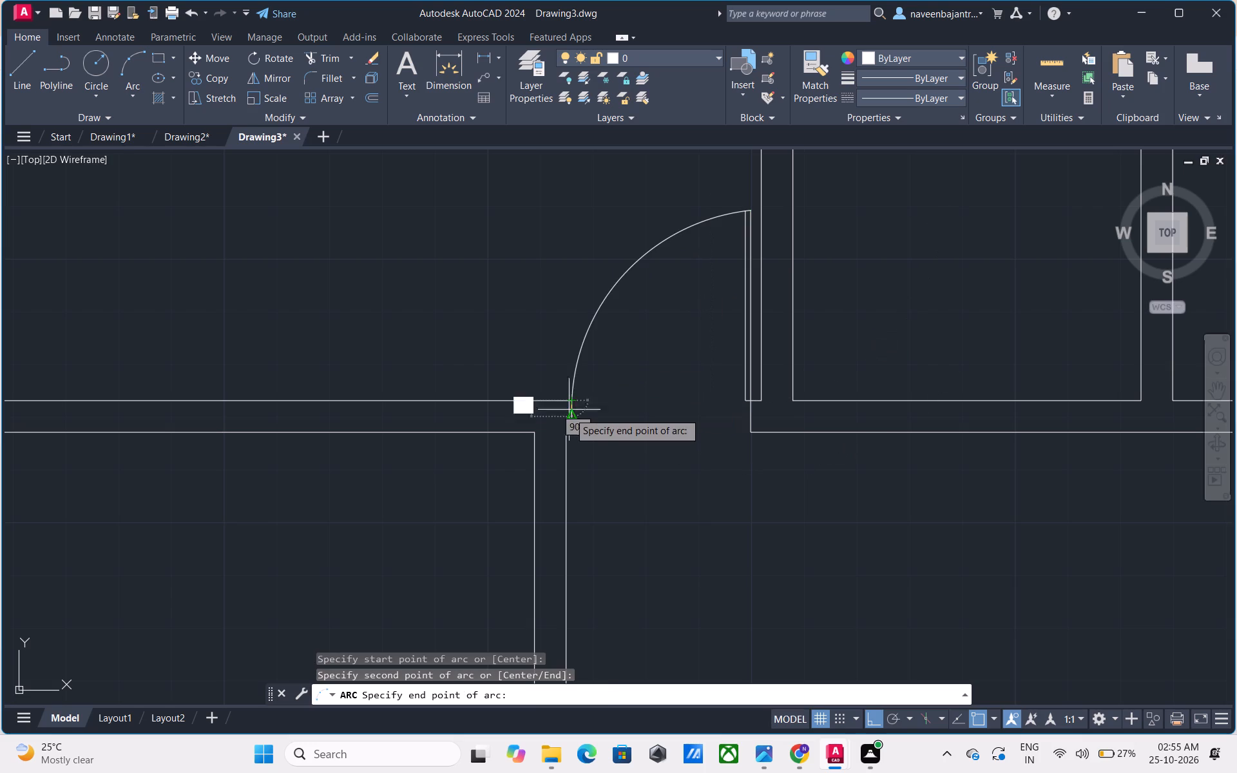
scroll(569, 430, up, 4)
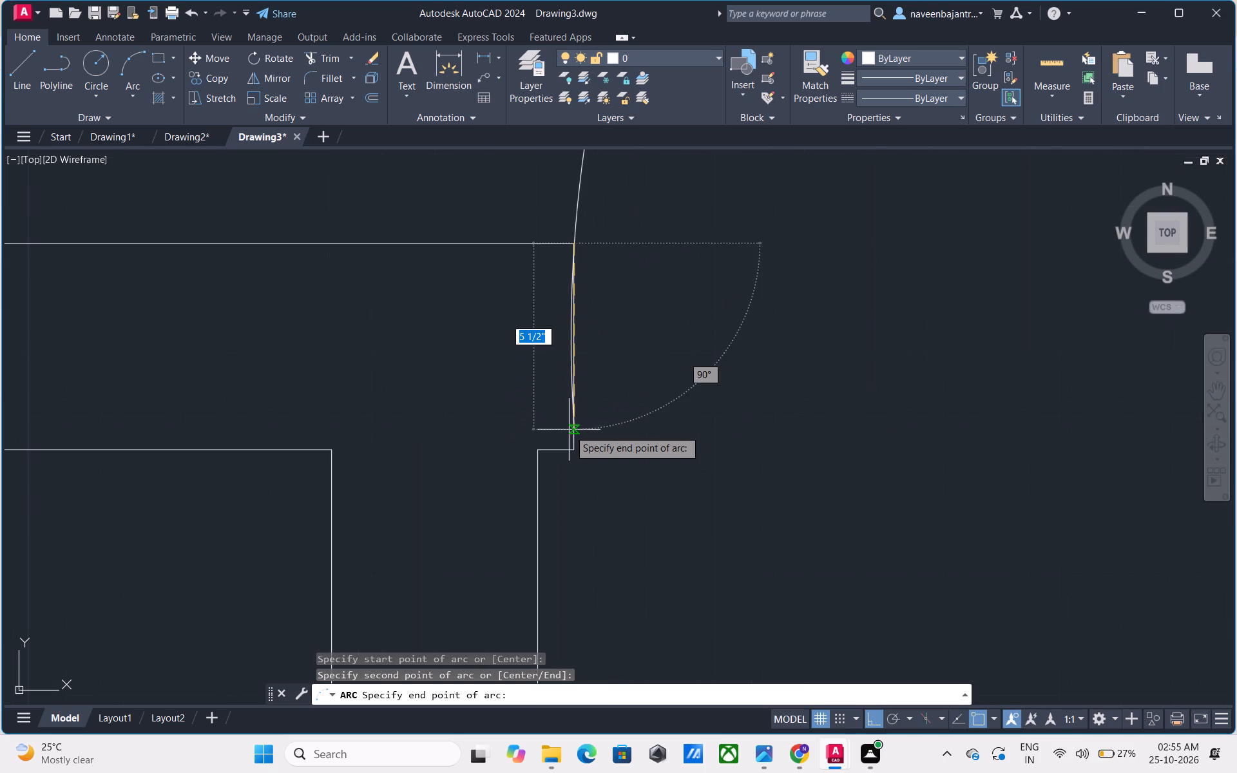
click(571, 450)
key(Escape)
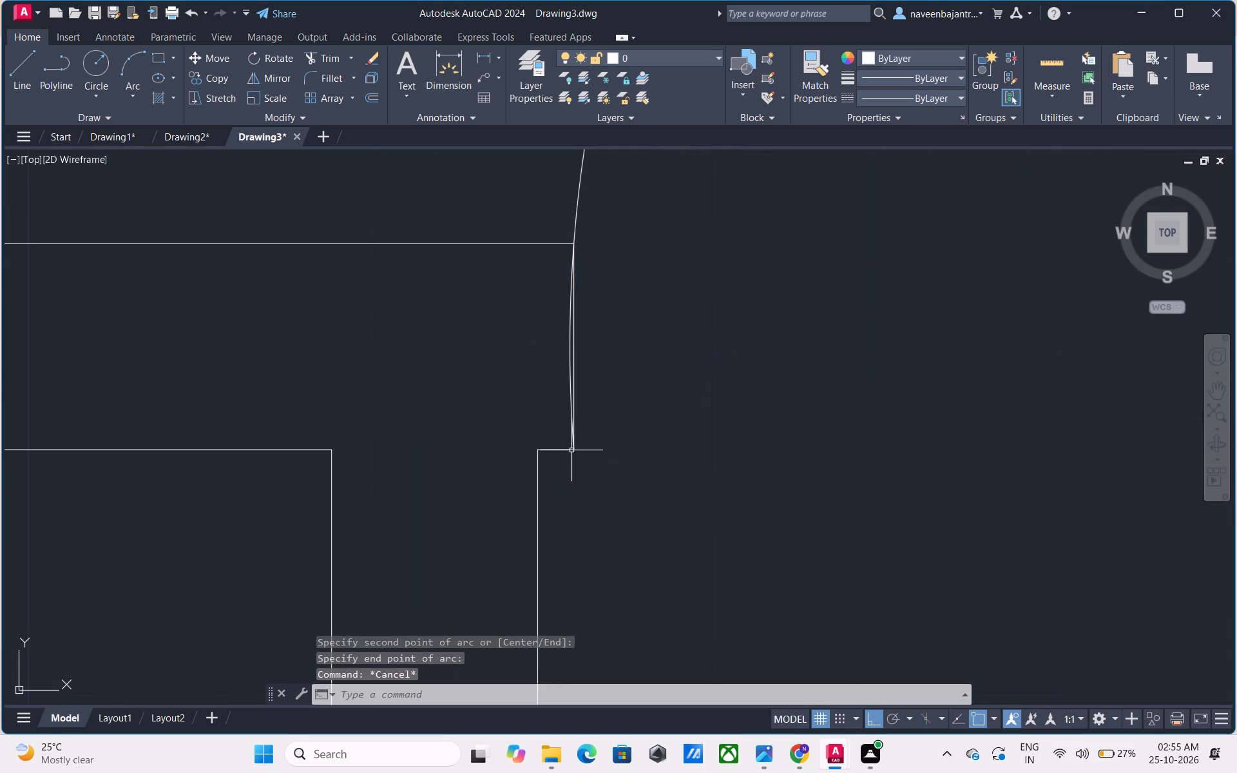
Trim away the straight jamb line beside the lower end of the door-swing arc.
text(TR)
key(space)
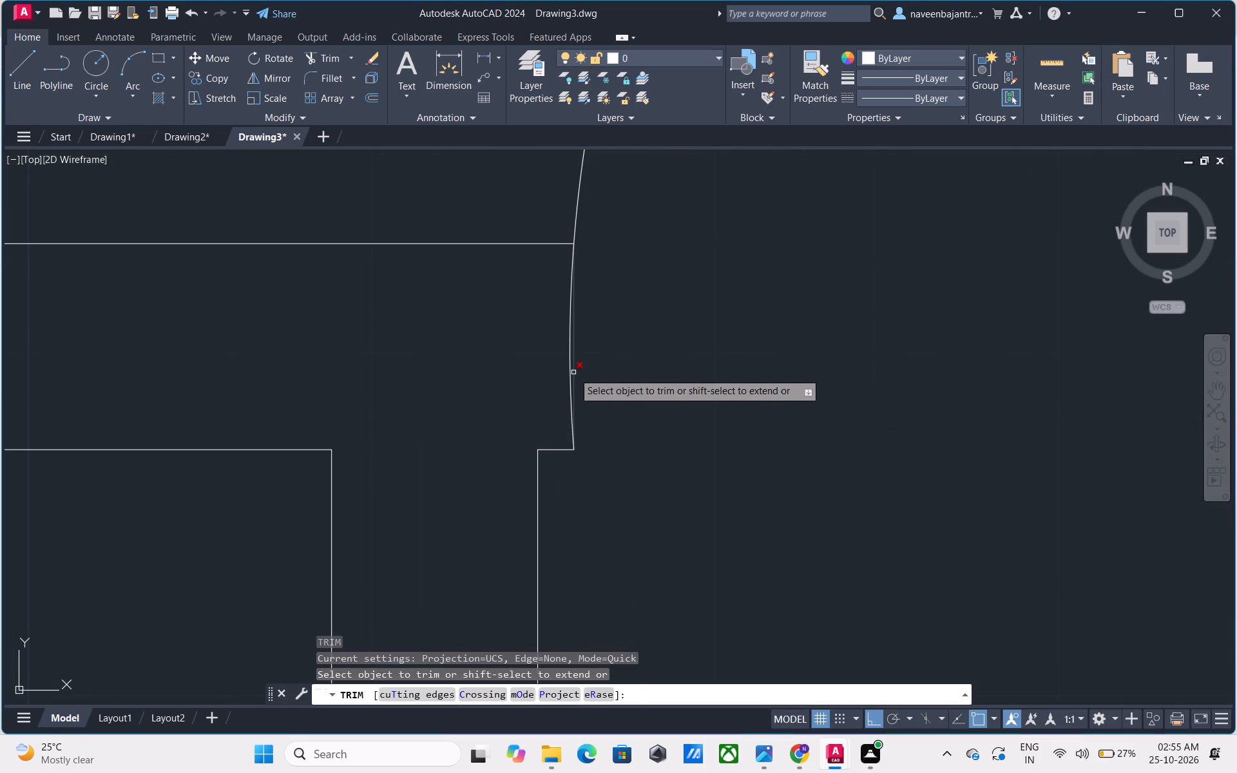
click(573, 372)
key(Escape)
scroll(577, 374, down, 5)
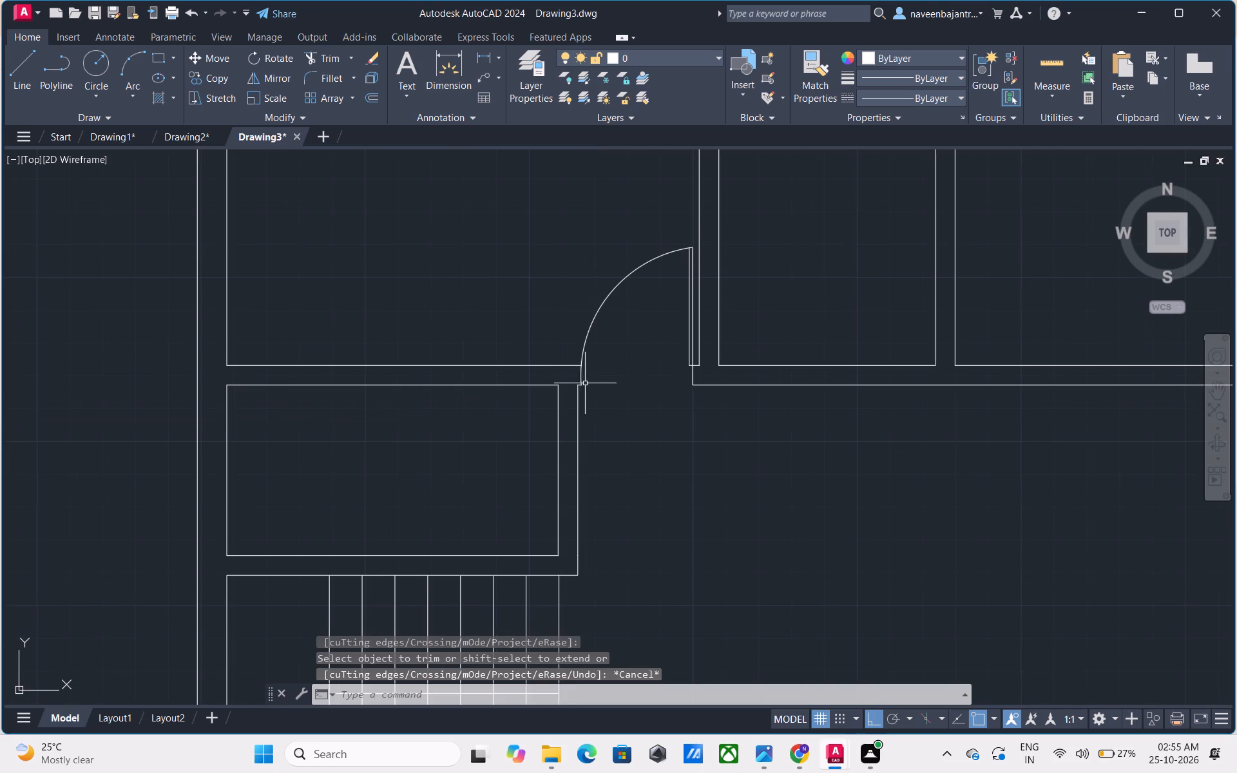
Draw a second jamb line across the wall just right of the vertical partition and trim its ends to the wall lines.
scroll(651, 424, down, 1)
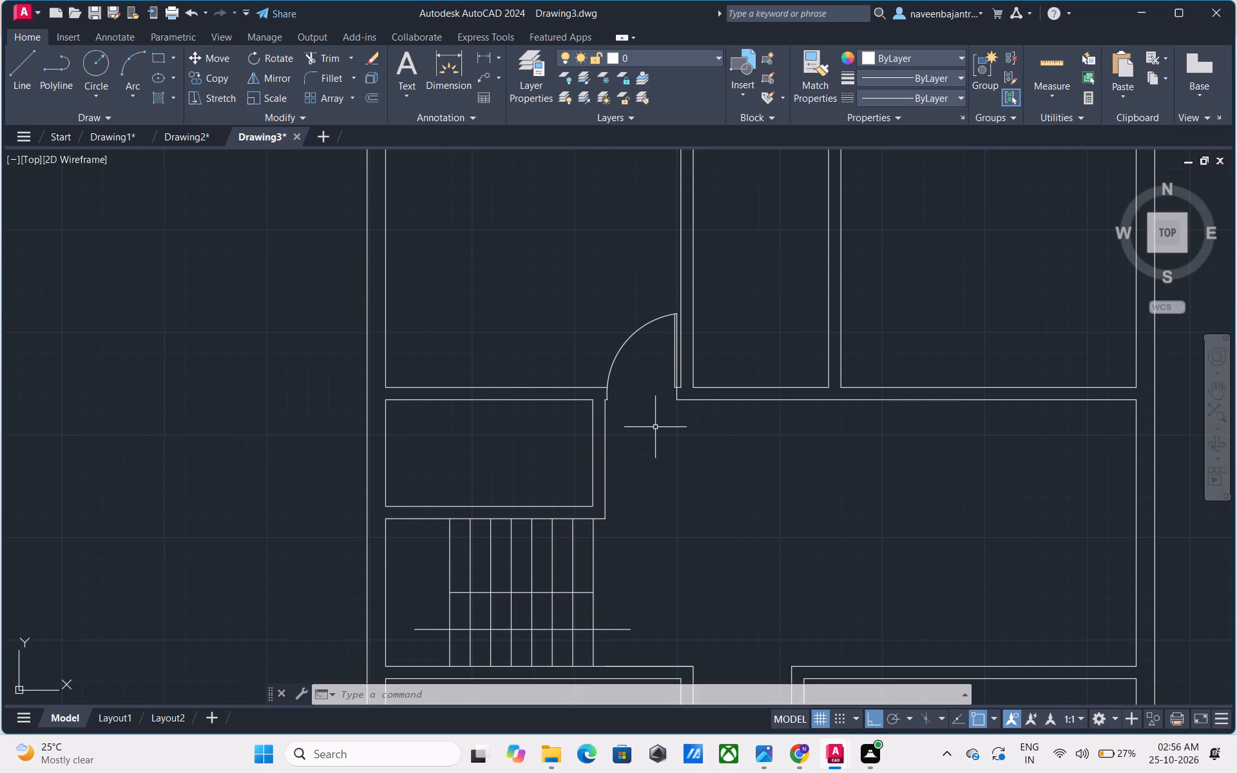
scroll(714, 414, up, 1)
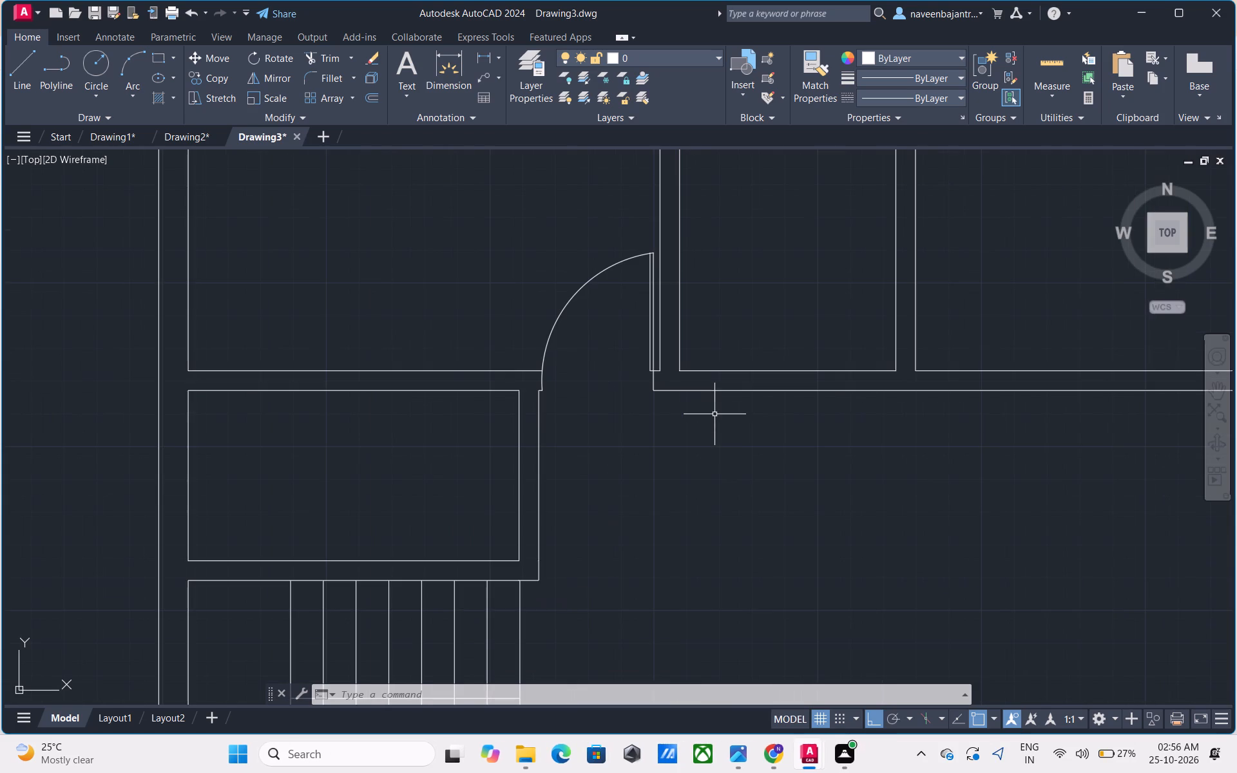
key(Escape)
text(L)
key(space)
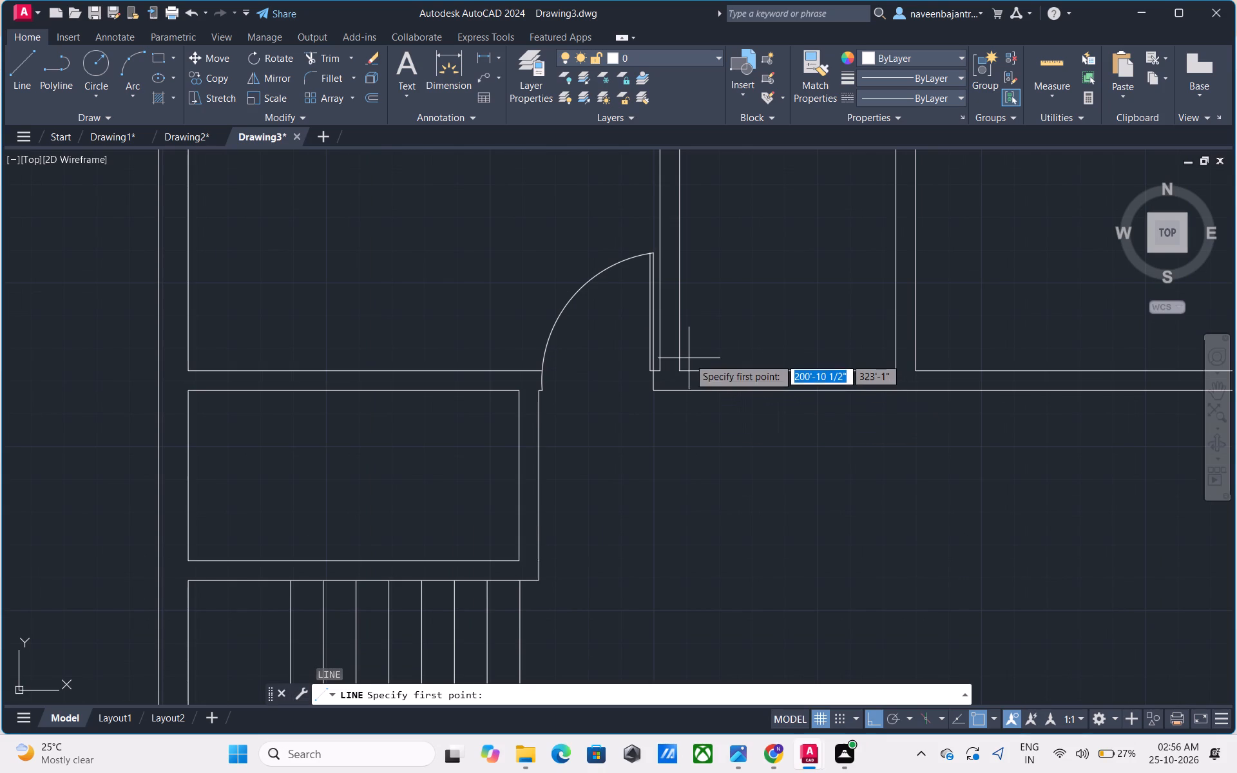
click(689, 358)
click(689, 411)
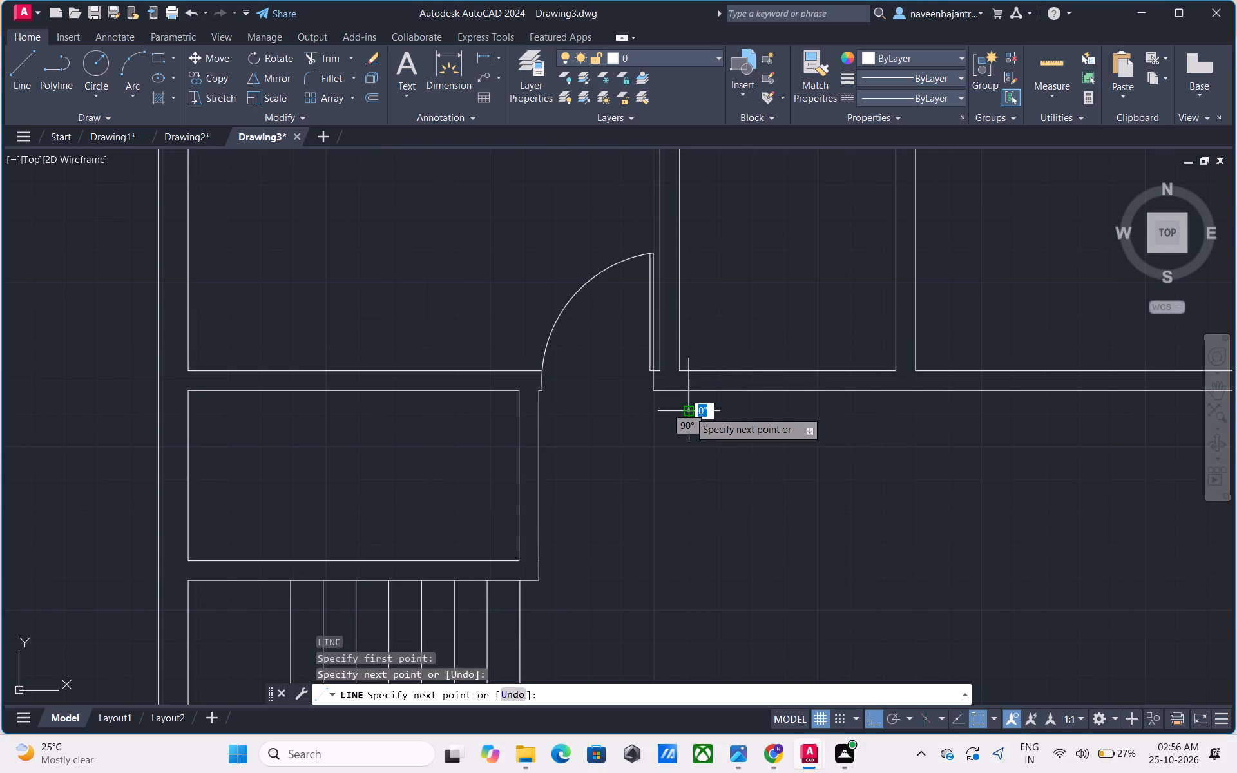
key(Escape)
text(TR)
key(space)
click(689, 408)
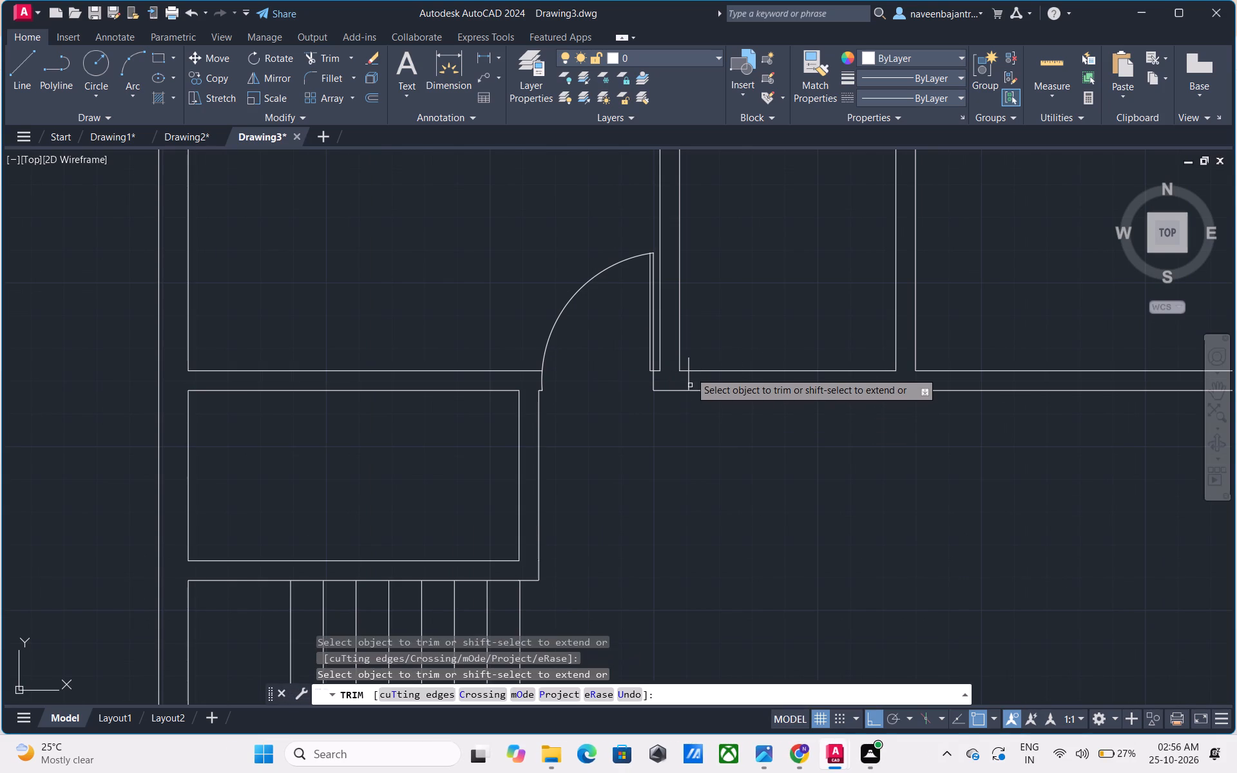
click(690, 356)
key(Escape)
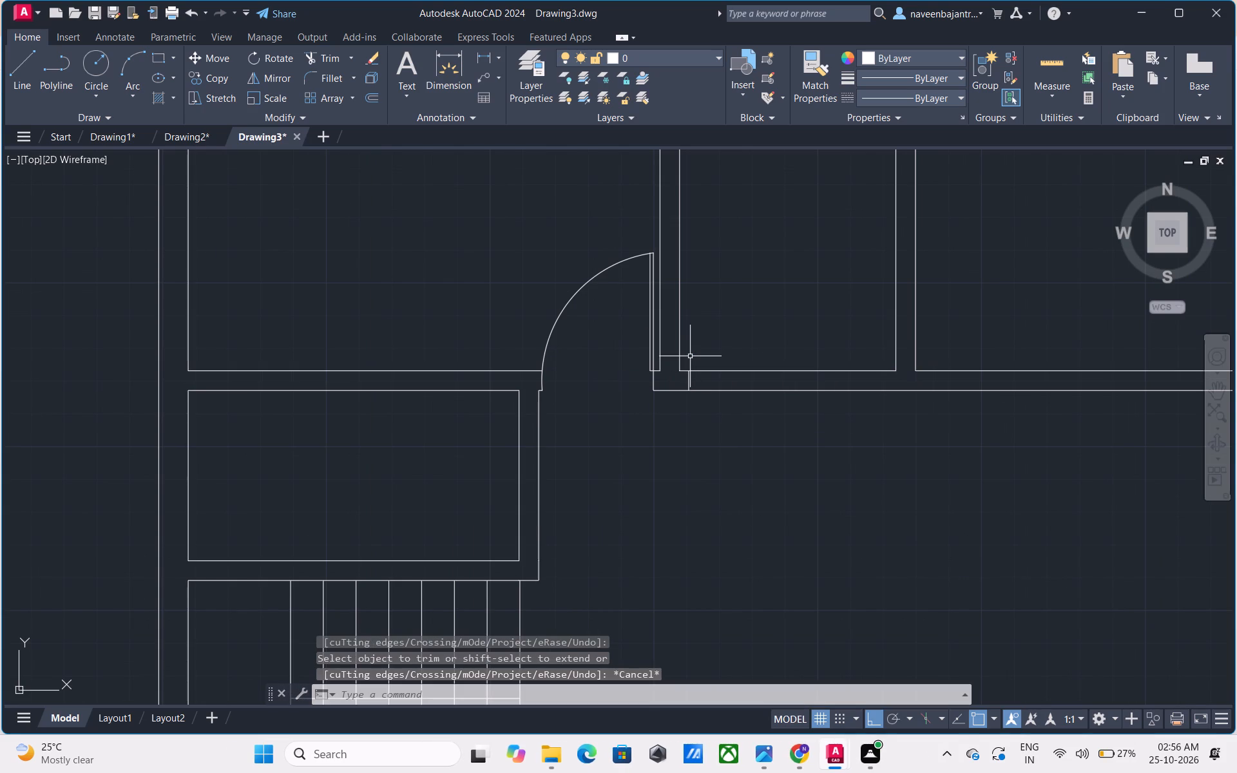
Draw a 2.5' vertical door leaf line upward from the upper end of the second jamb.
key(Escape)
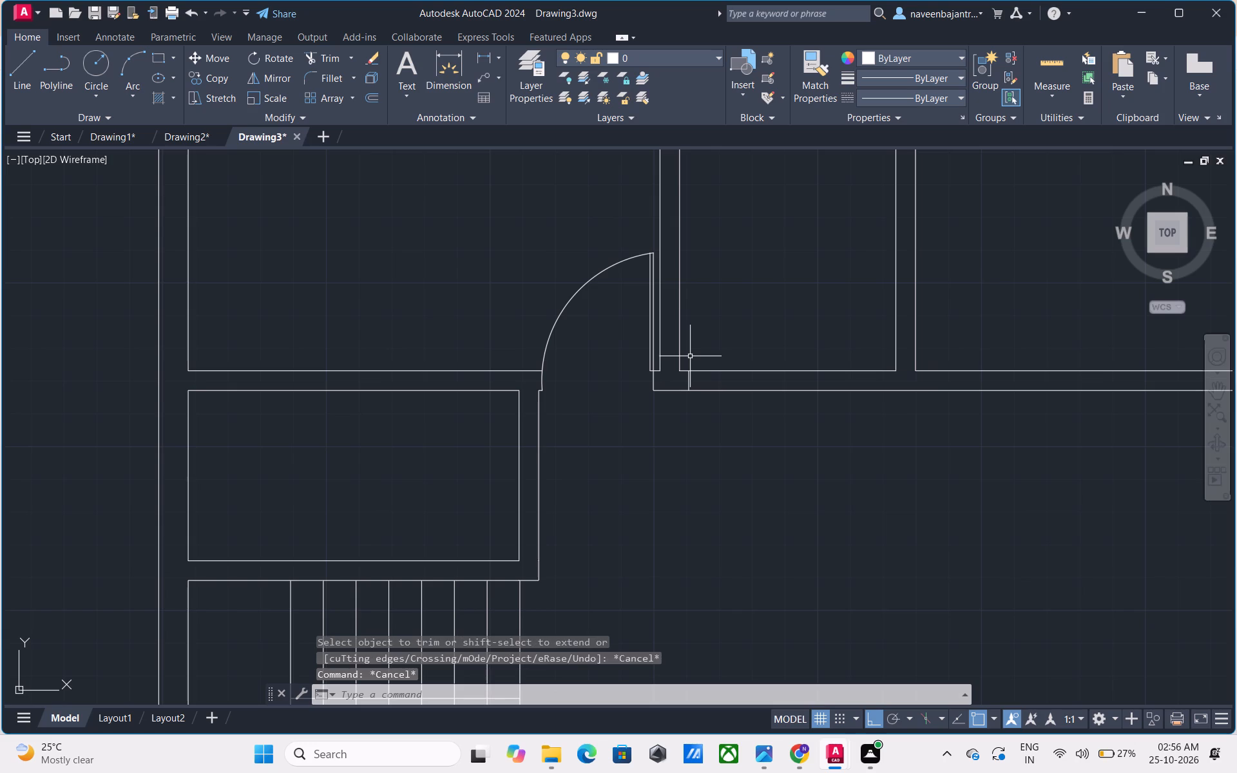
text(L)
key(space)
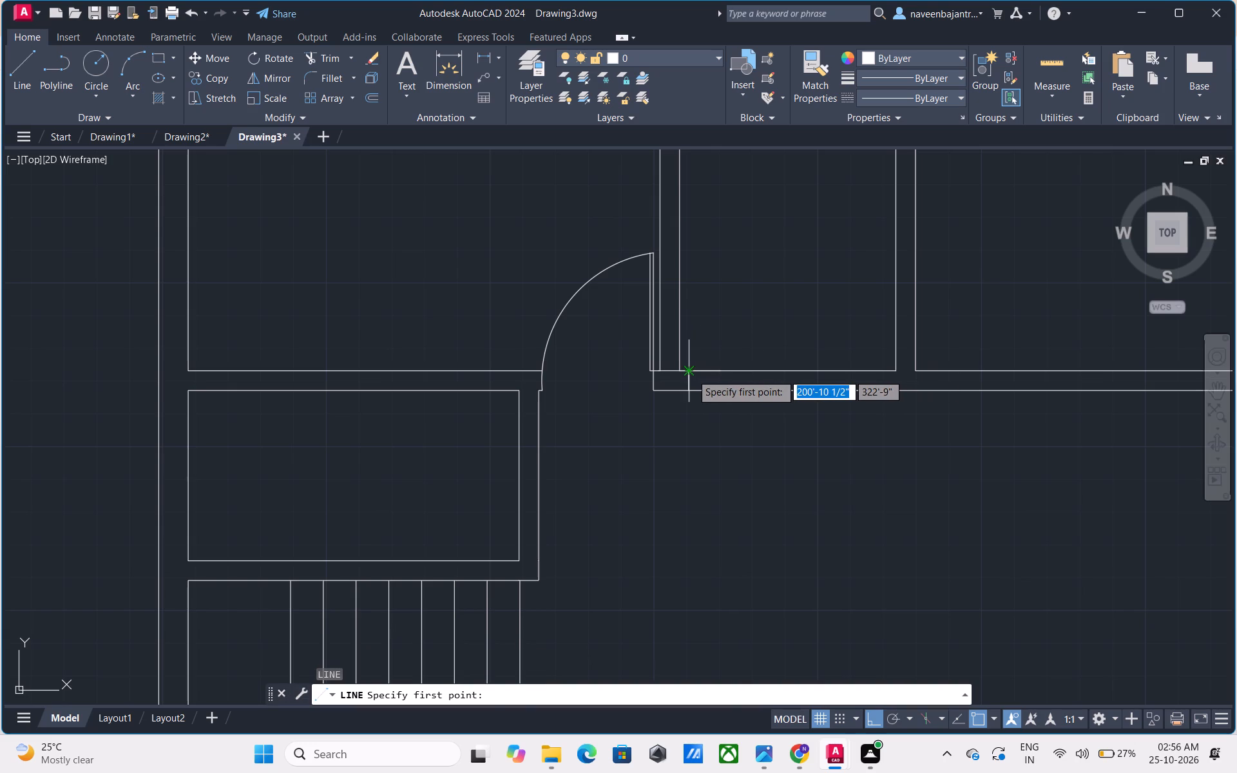
click(691, 374)
text(2.5')
key(Return)
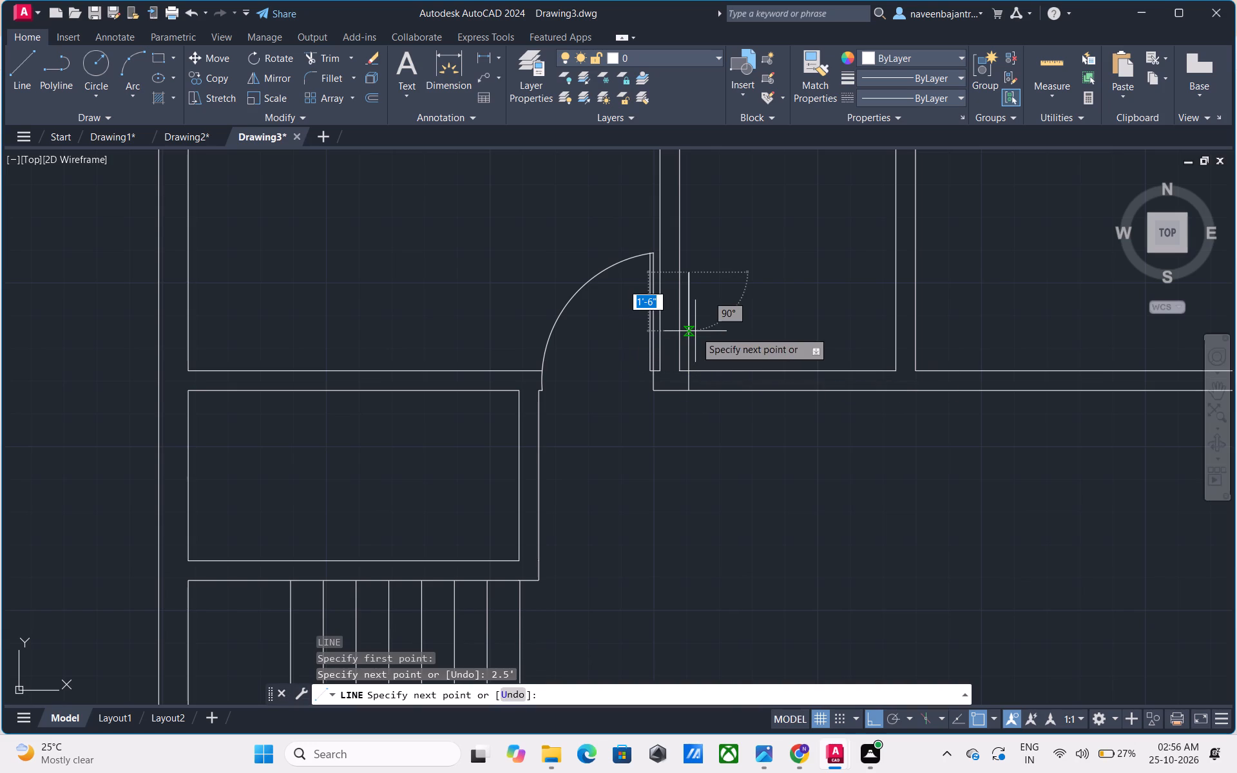
key(Escape)
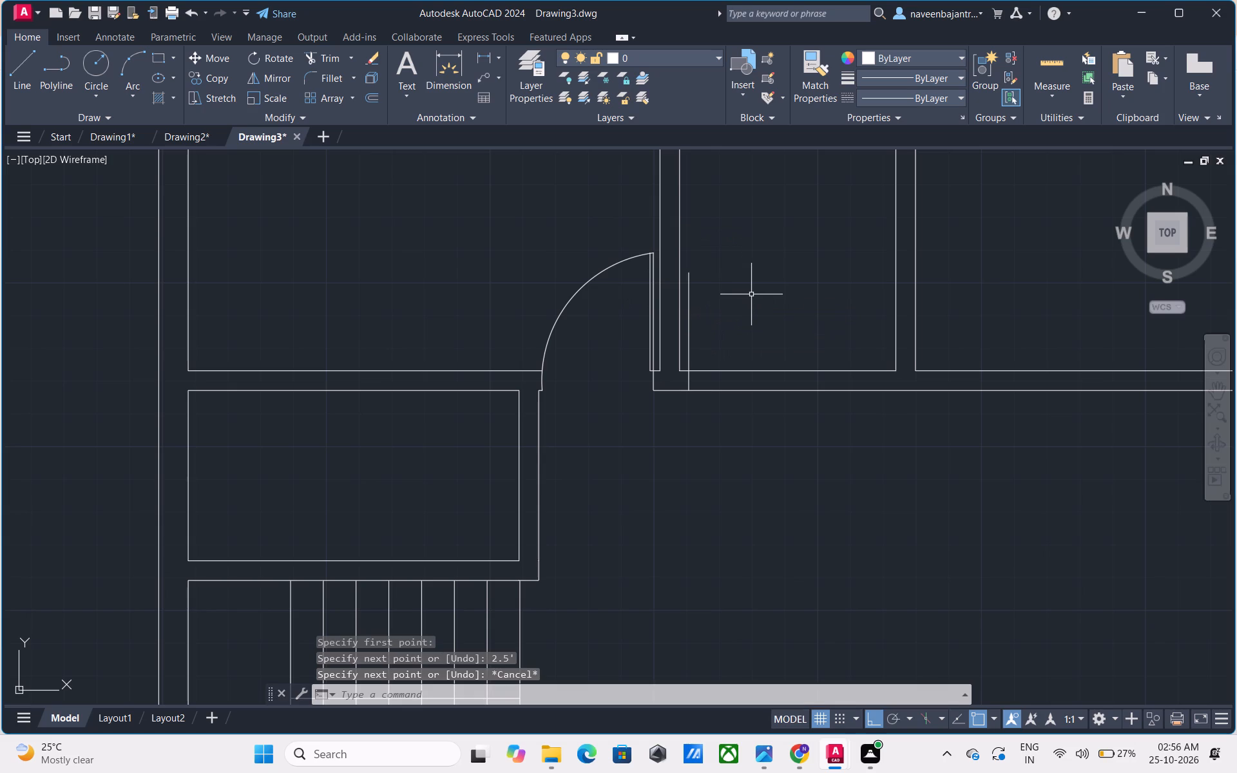
Offset the new door leaf line by 1" to the right for the leaf thickness.
text(O 1)
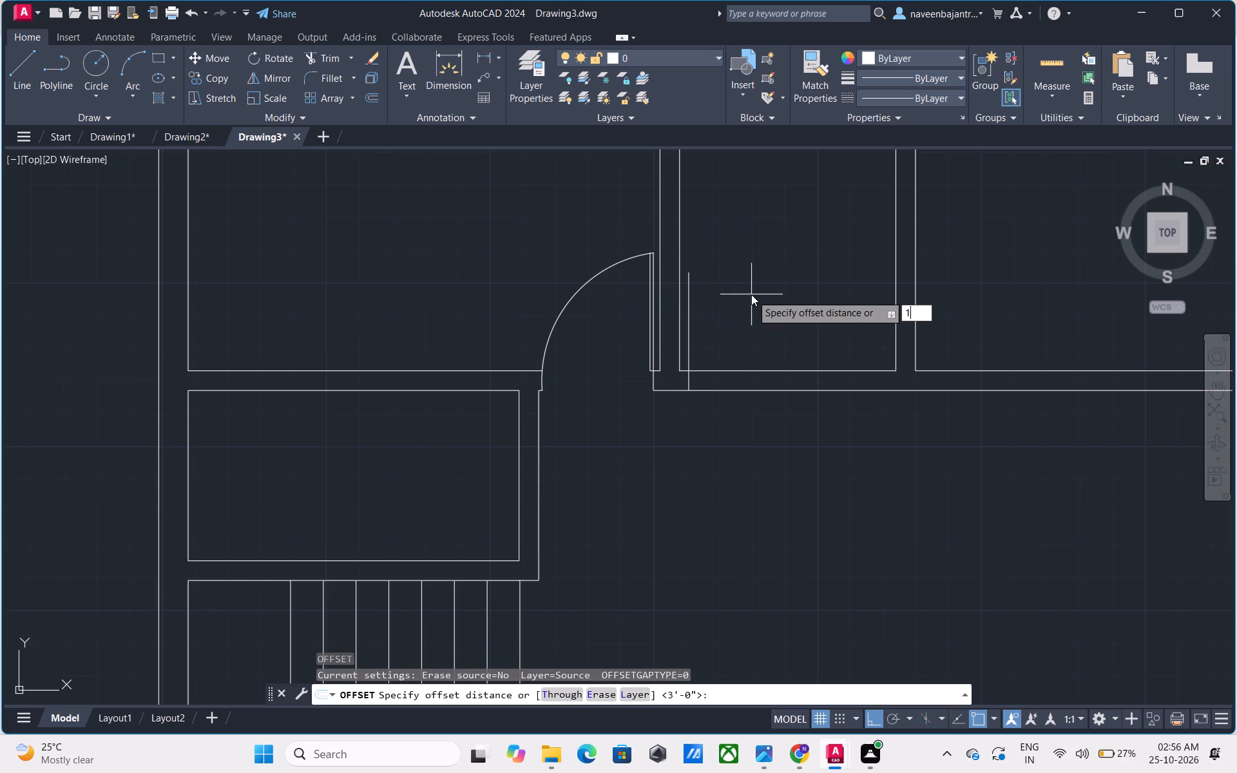
key(shift+quotedbl)
key(Return)
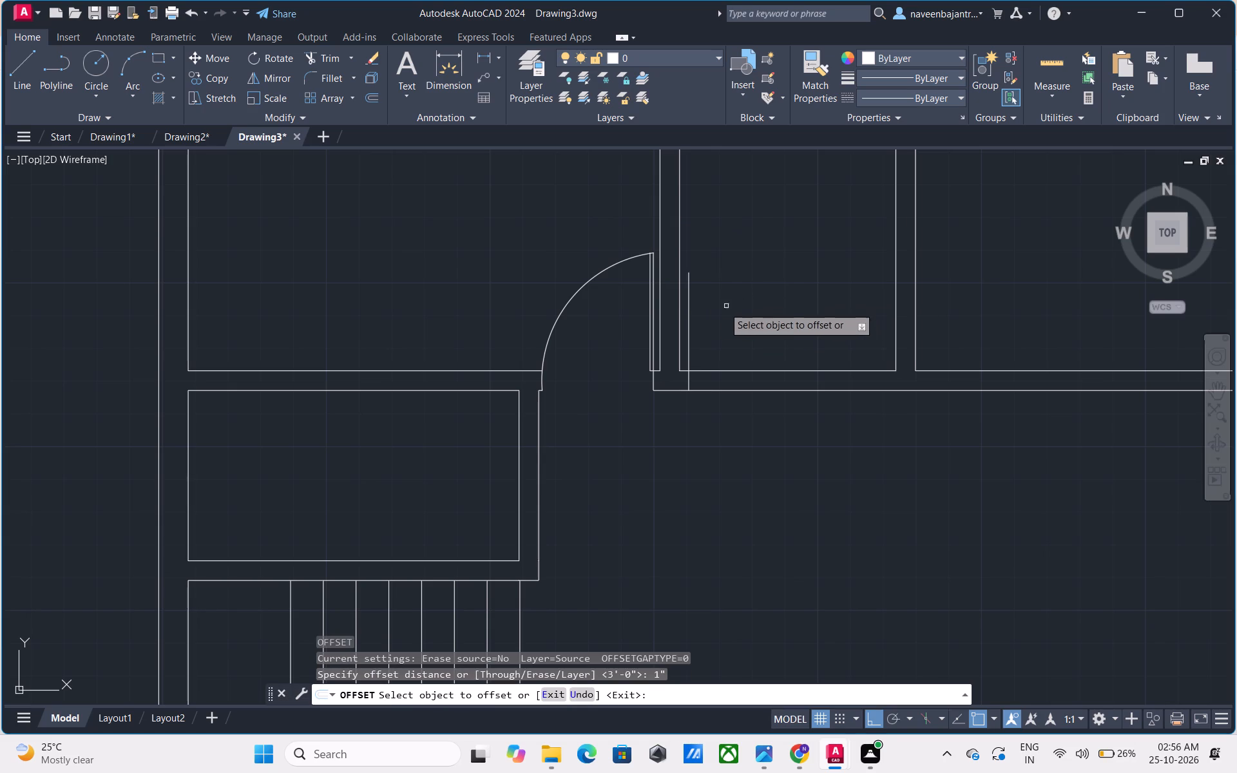
click(689, 329)
click(718, 329)
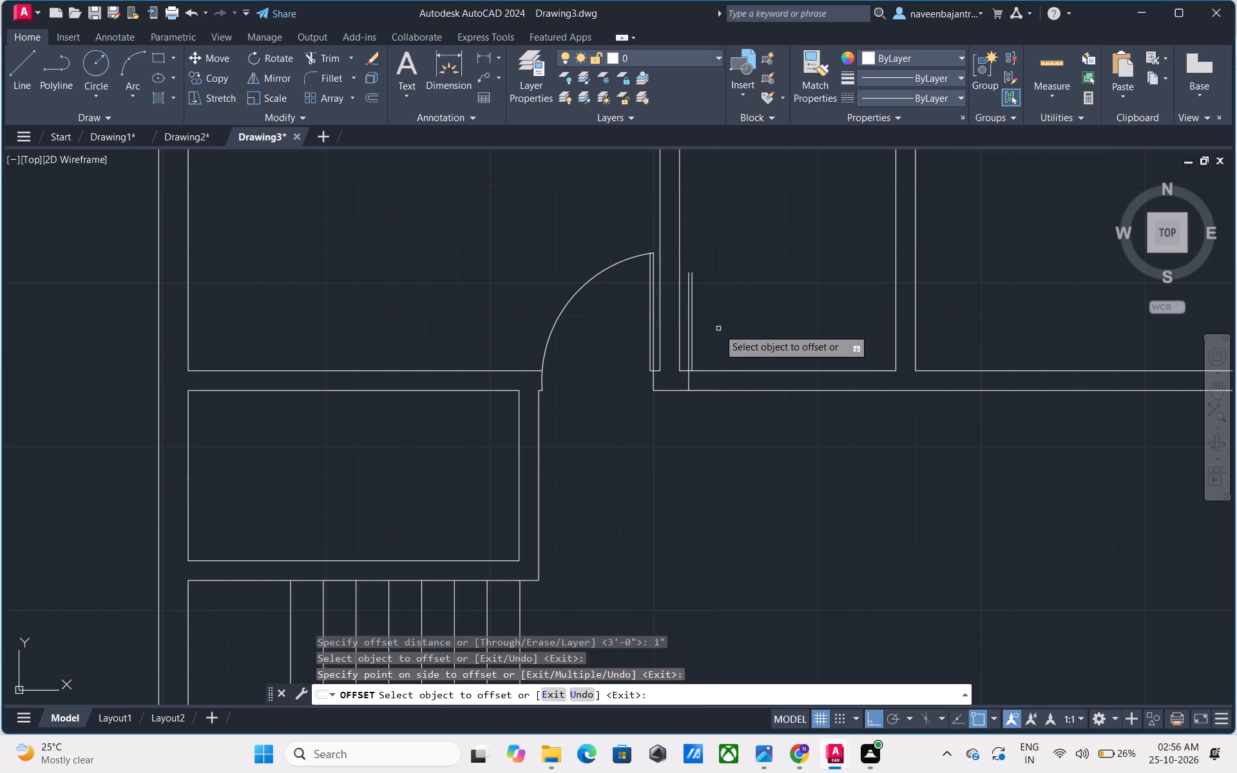
key(Escape)
Offset the second jamb line 2.5' to the right to mark the other side of the door opening.
text(O 2.5')
key(Return)
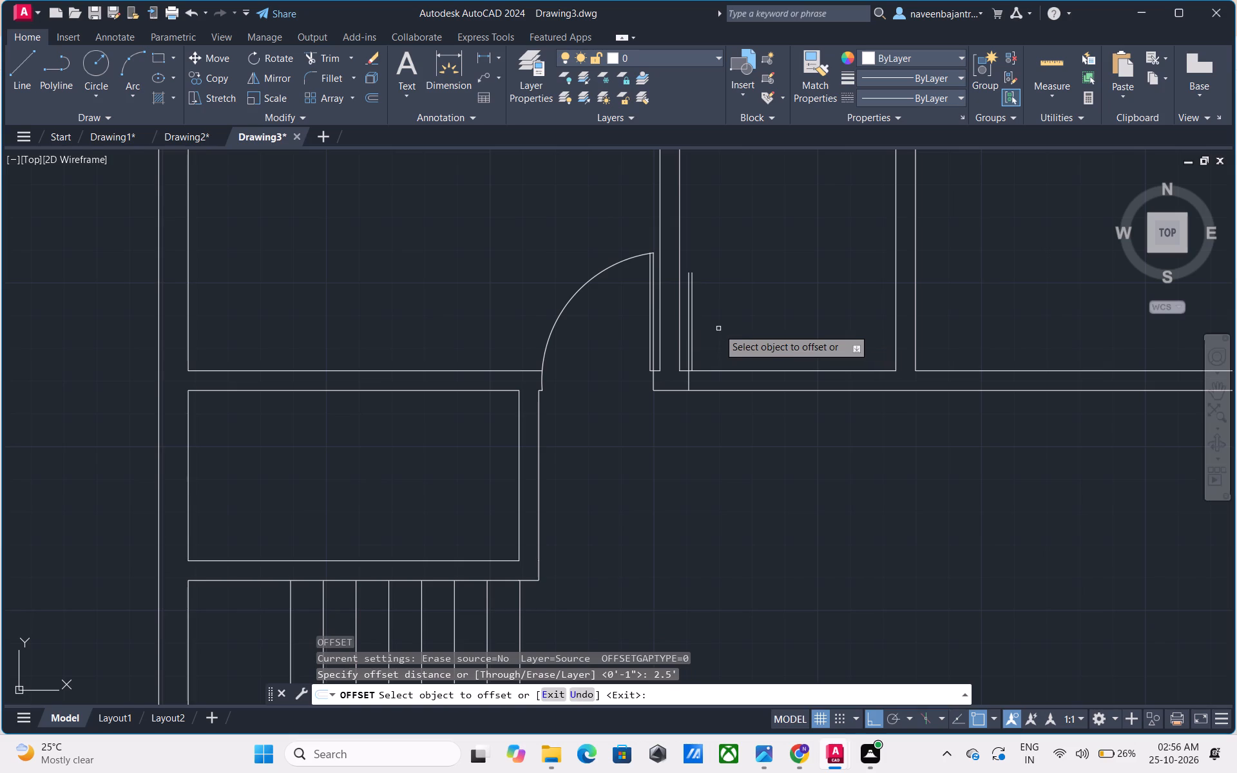
drag(688, 383, 698, 383)
click(745, 383)
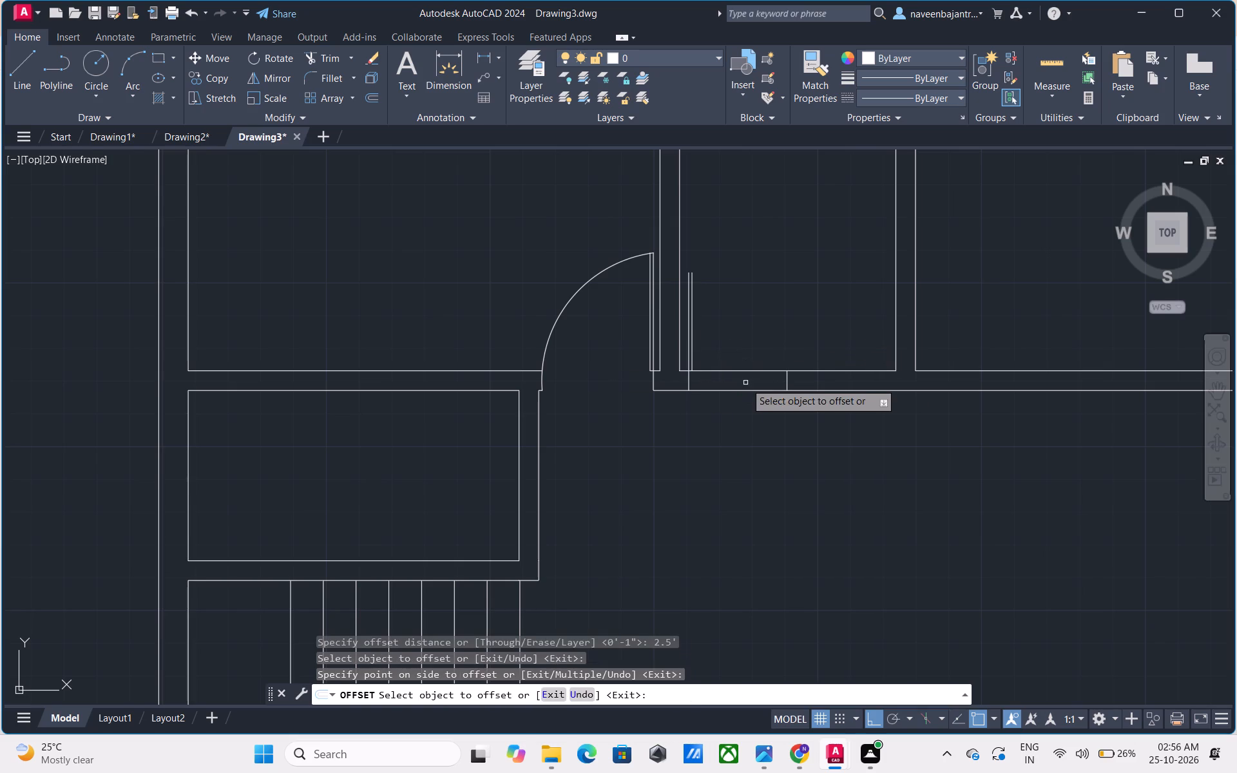
key(Escape)
Trim both horizontal wall lines between the two jambs to open the second doorway.
text(TR)
key(space)
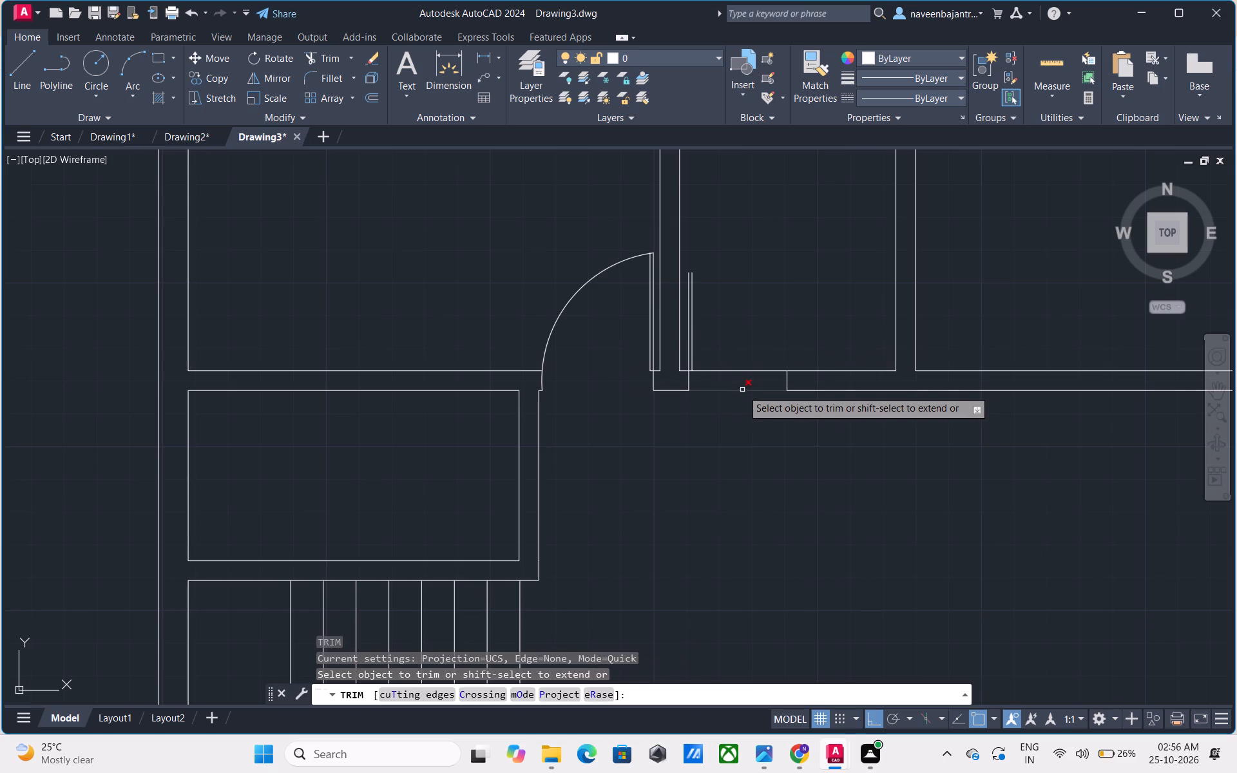
click(742, 390)
click(740, 370)
key(Escape)
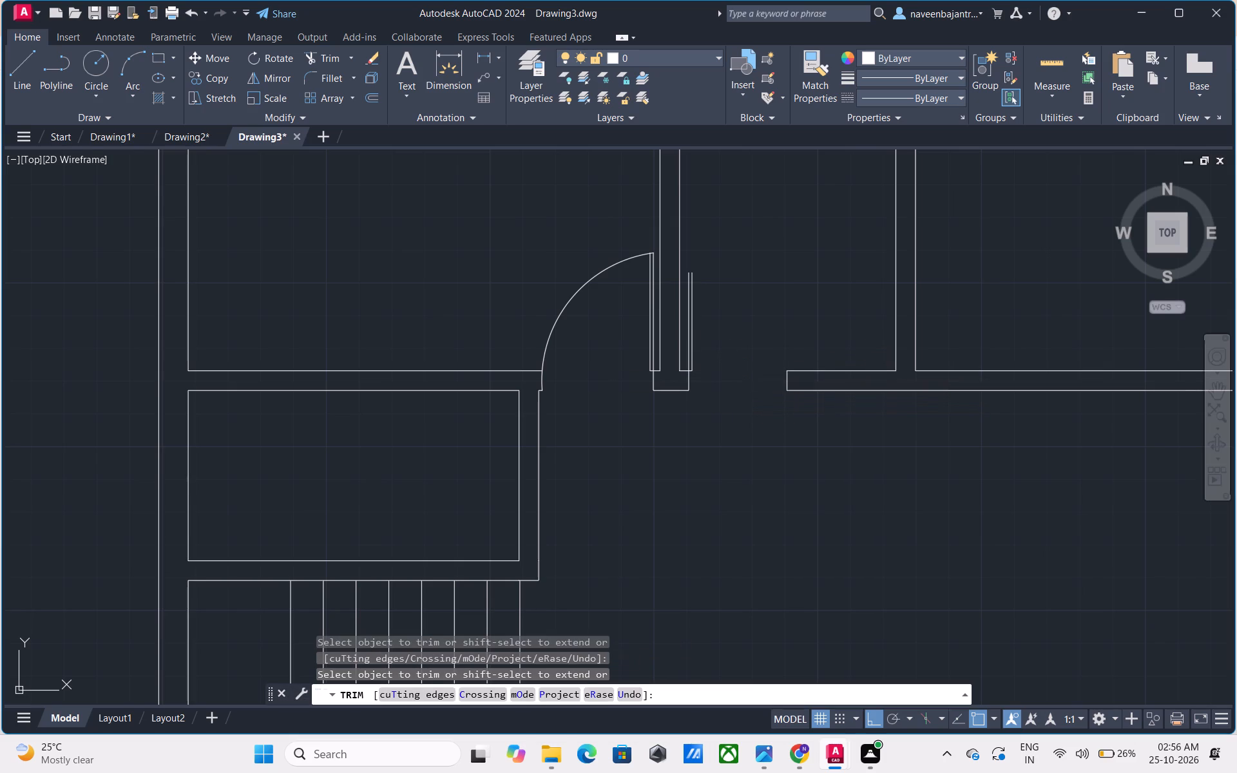
Draw a three-point swing arc from the second leaf's upper end through the far jamb's upper corner to its lower corner.
click(128, 60)
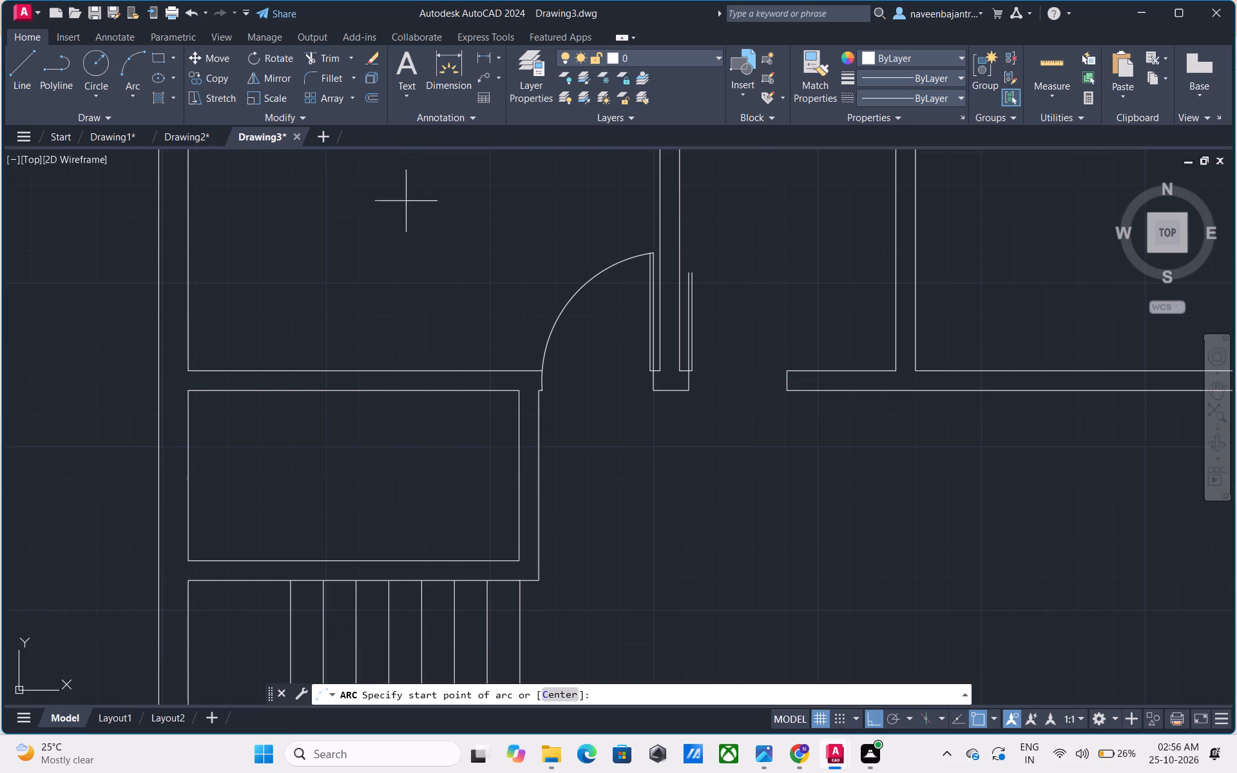
click(684, 273)
click(790, 370)
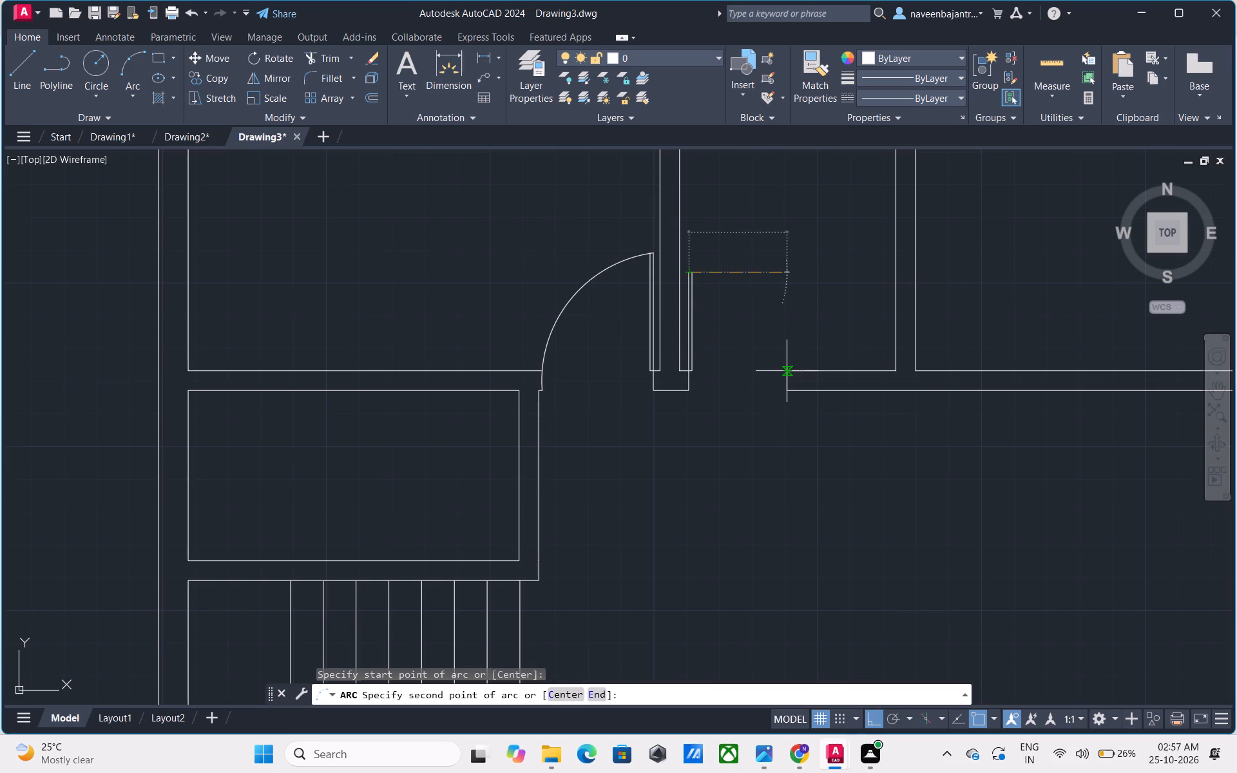
click(790, 392)
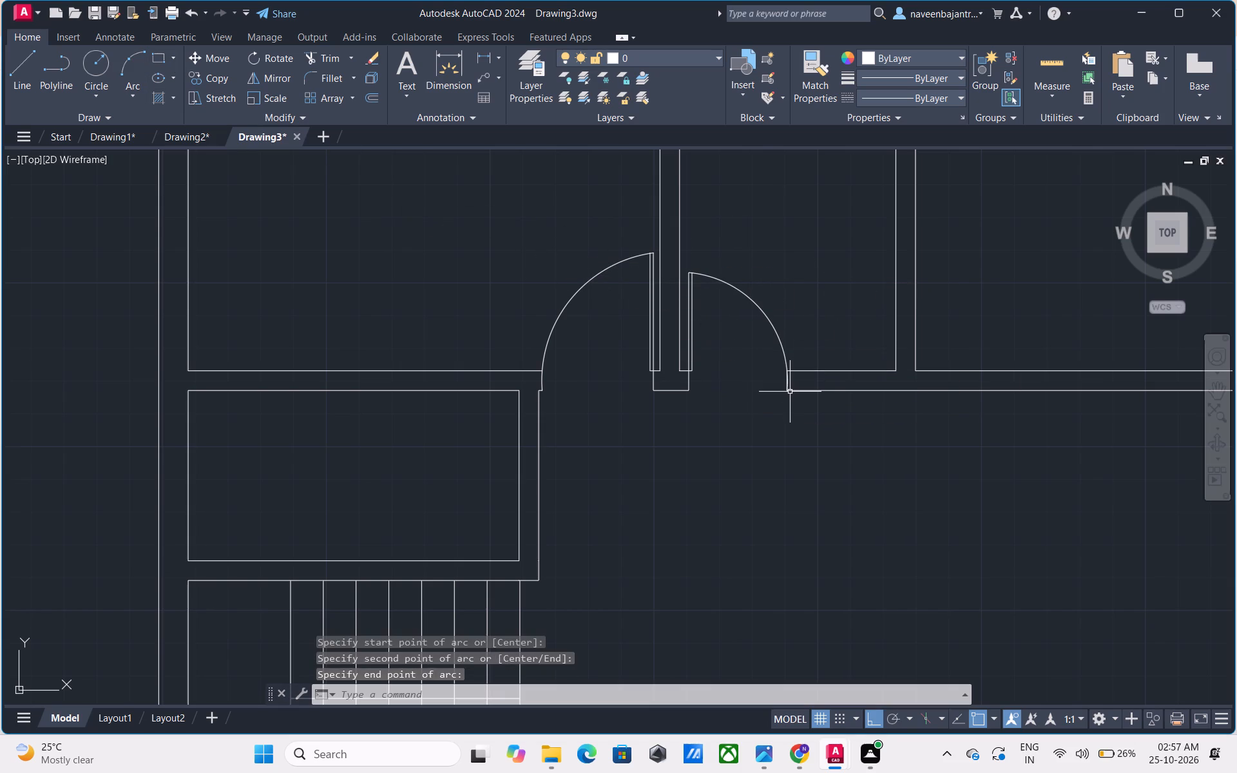
key(Escape)
Trim away the straight far jamb line that overlaps the second door's swing arc within the wall thickness.
scroll(790, 392, up, 4)
text(TR)
key(space)
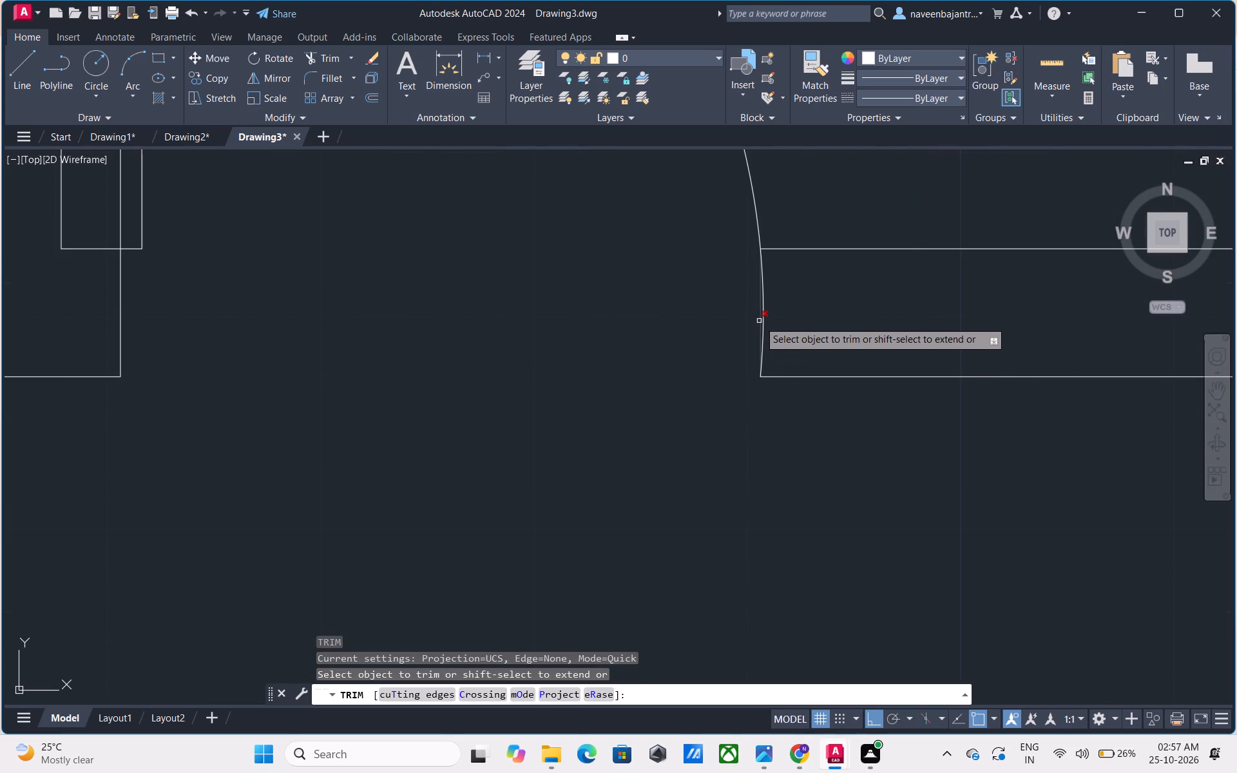
click(759, 321)
key(Escape)
Draw a short vertical jamb line across the horizontal wall, just right of the upper-right room's left partition.
scroll(743, 329, down, 4)
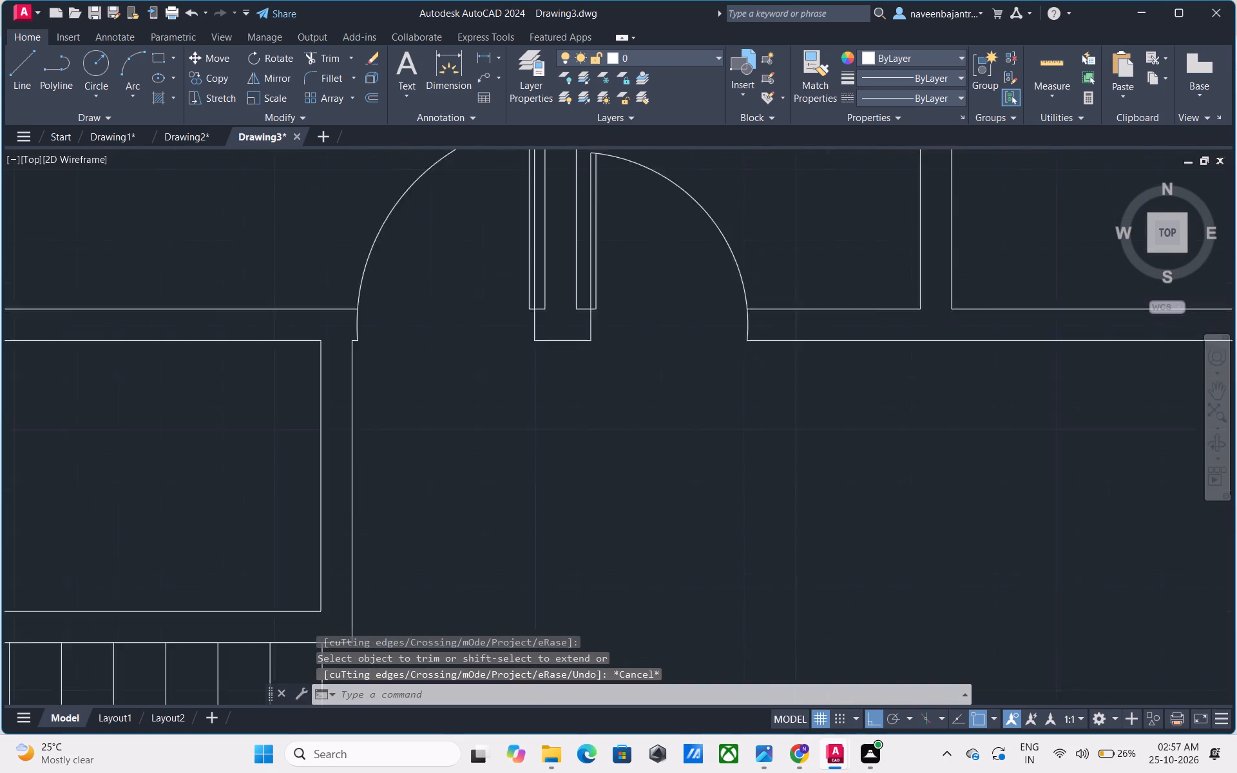
scroll(743, 329, down, 1)
middle_drag(828, 382, 755, 400)
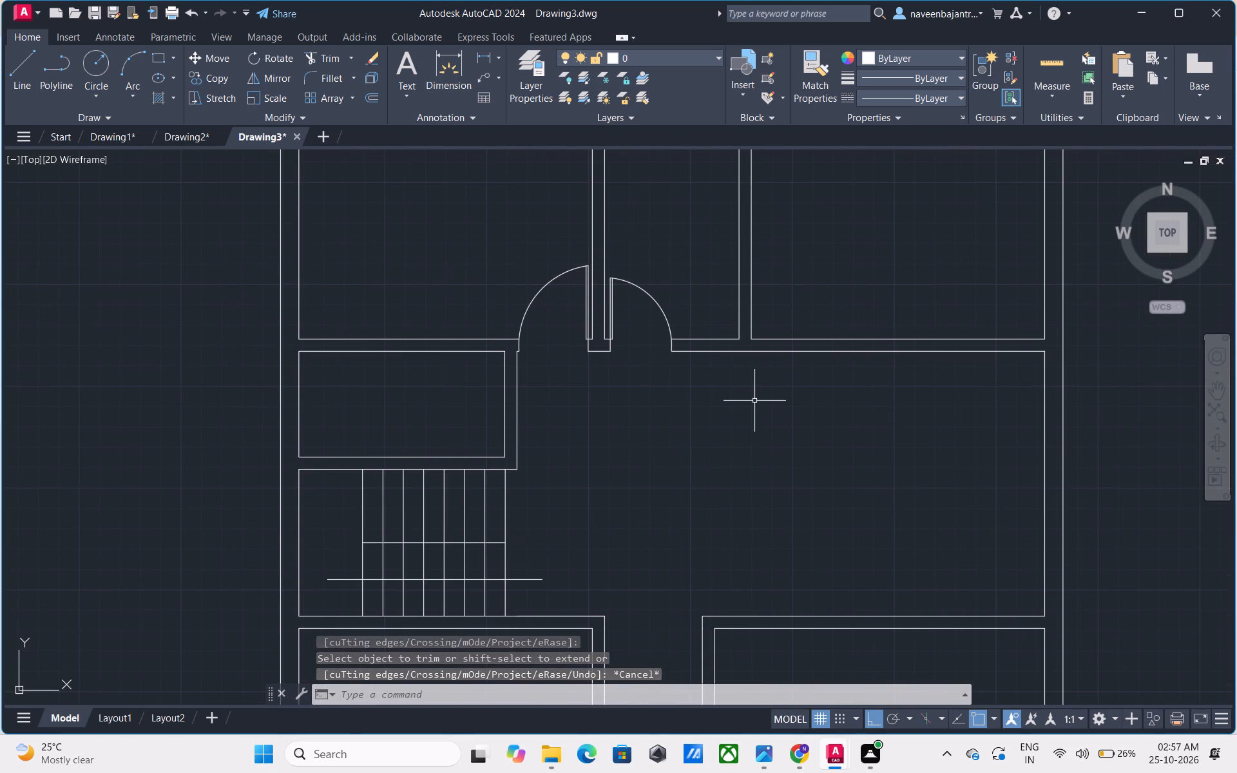
key(Escape)
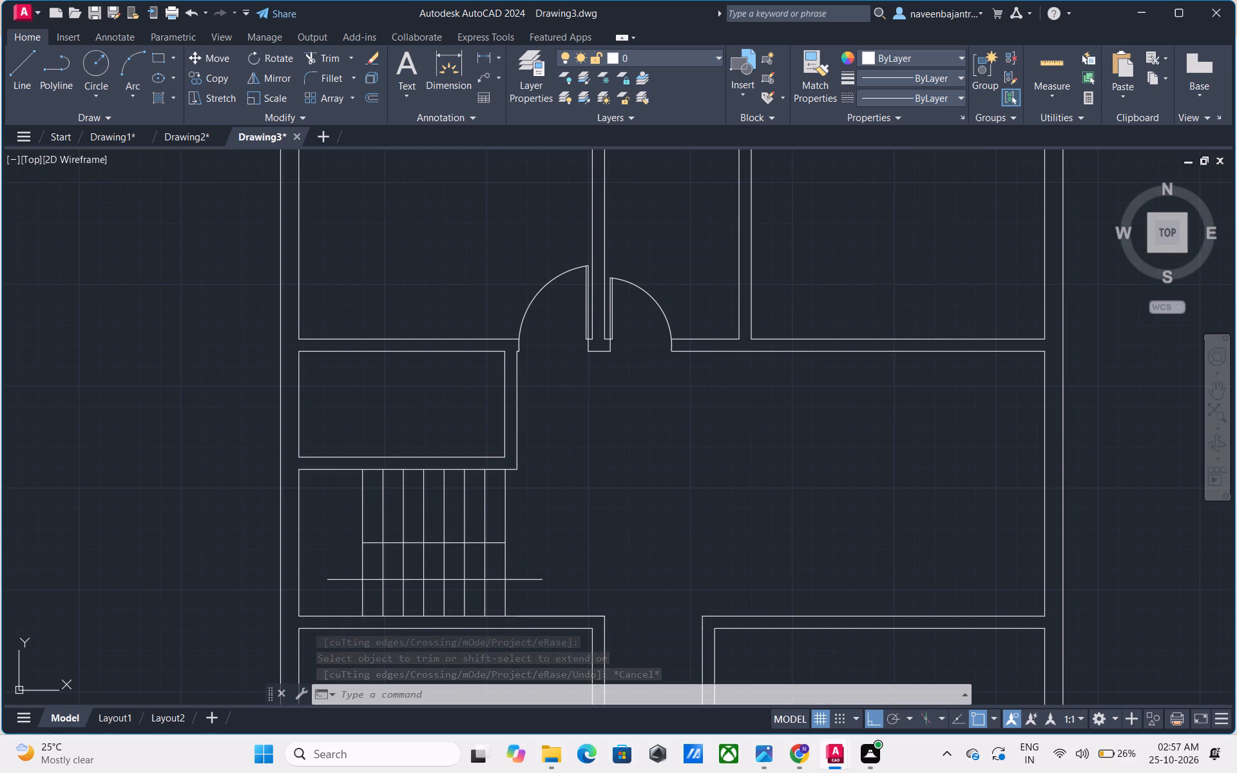
text(L)
key(space)
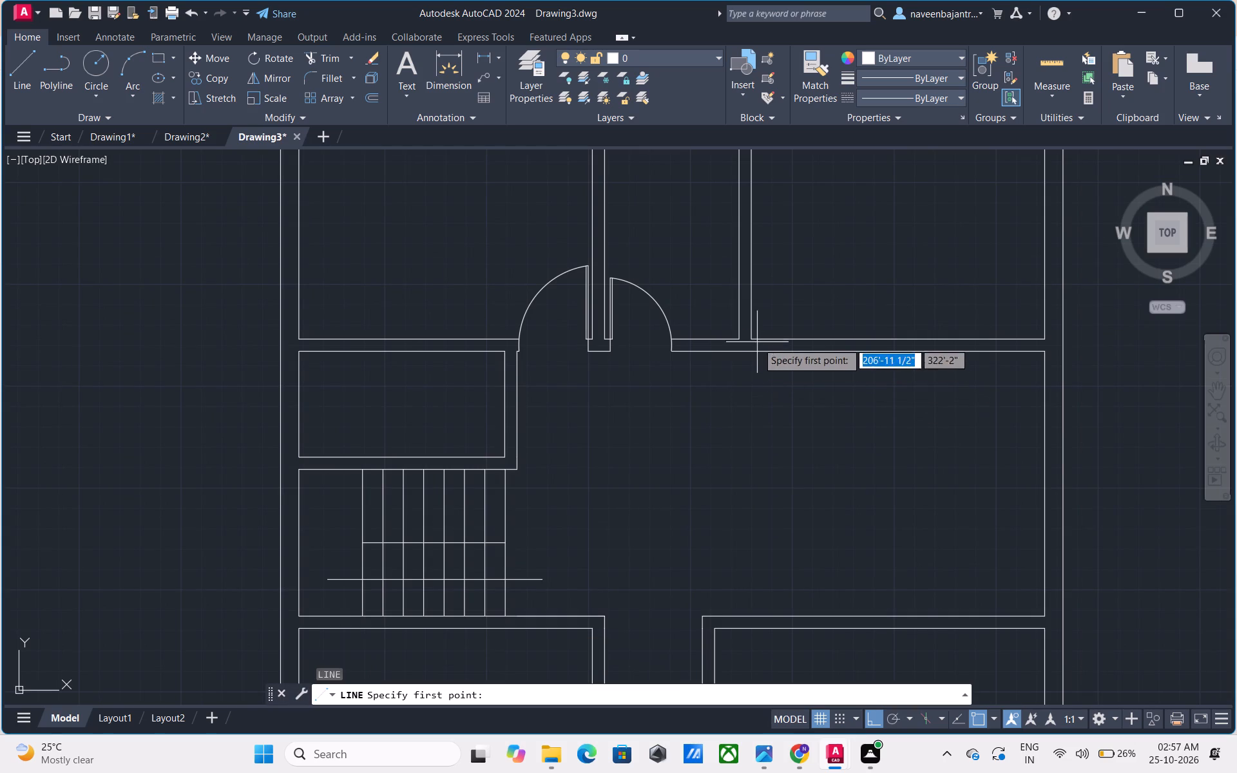
scroll(759, 326, up, 2)
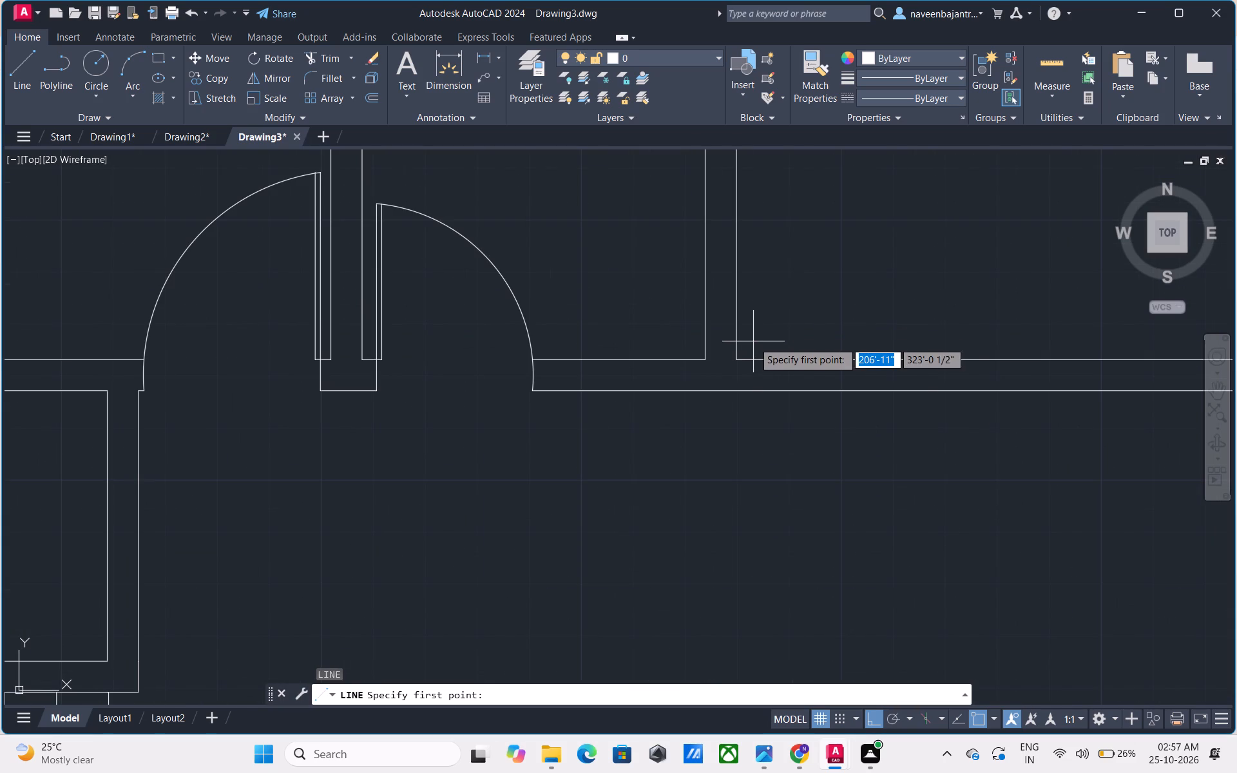
click(749, 346)
click(751, 406)
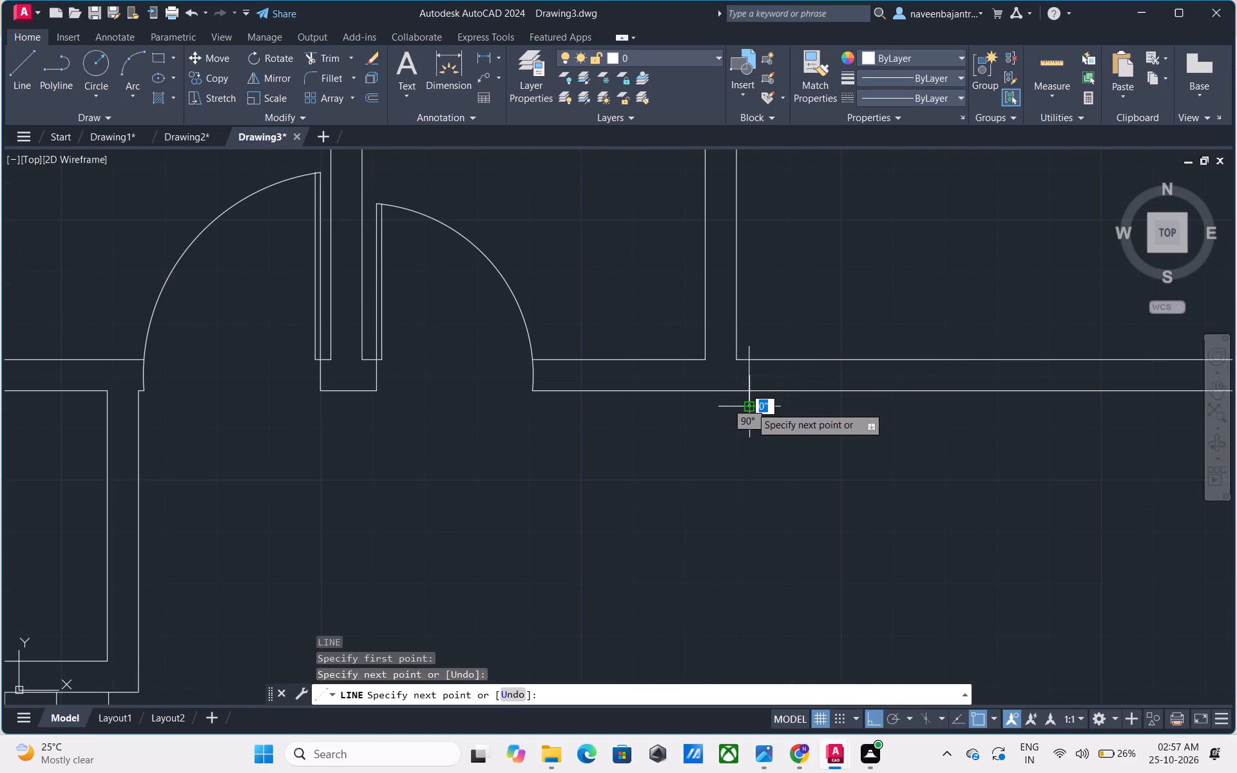
key(Escape)
Trim both overhanging ends of the new jamb line back to the wall faces.
text(TR)
key(space)
click(750, 405)
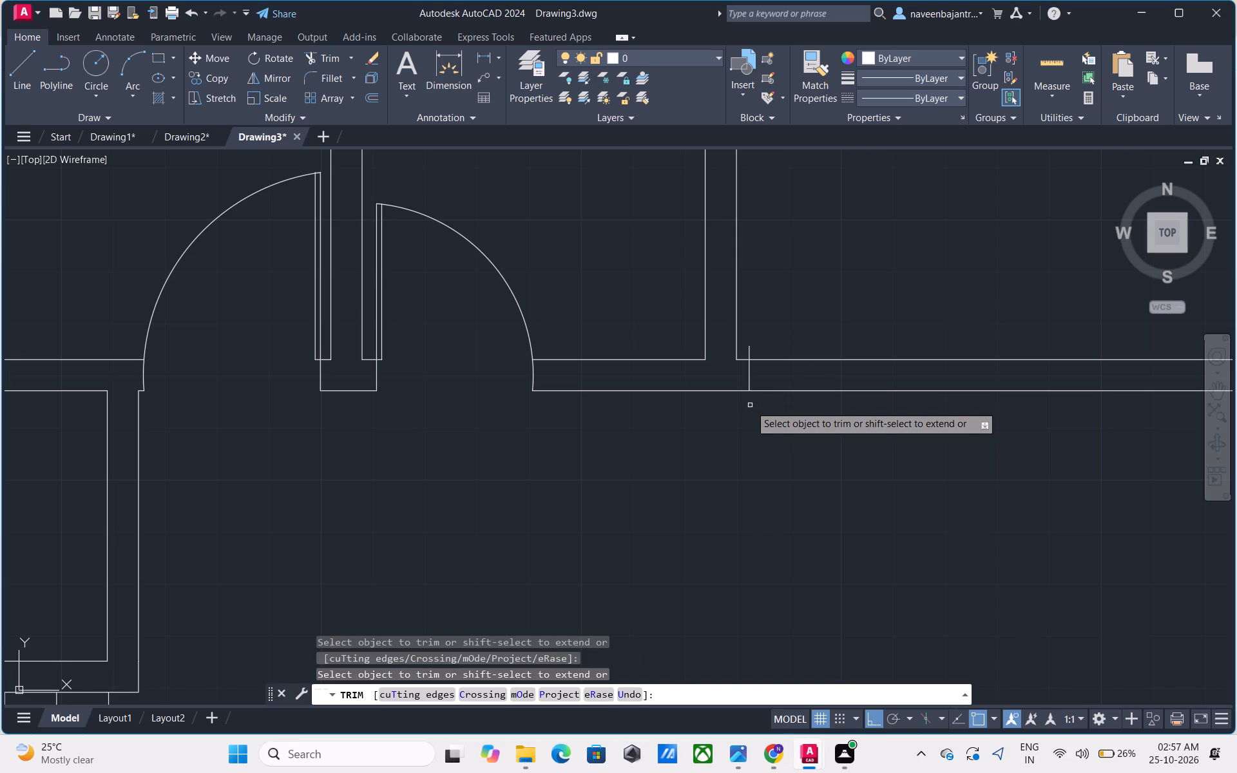
click(750, 354)
scroll(750, 354, down, 1)
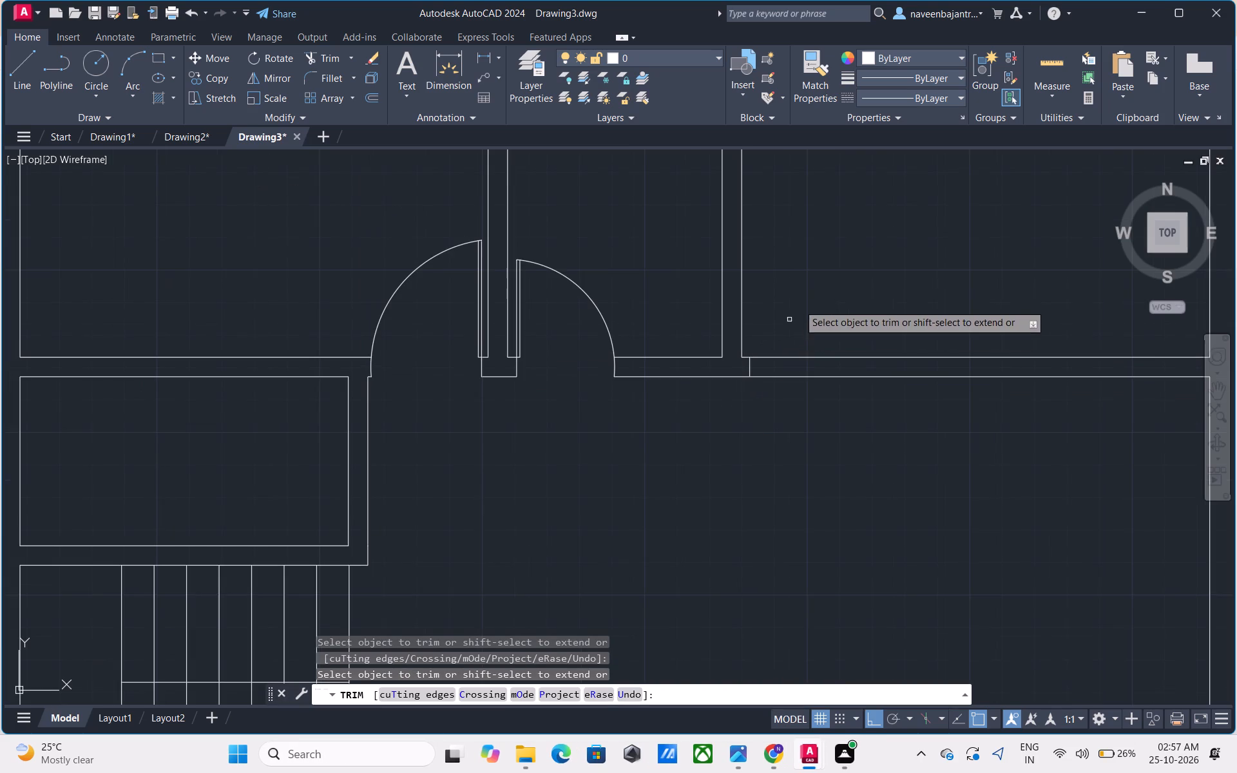
middle_drag(800, 300, 766, 357)
key(Escape)
Draw a 3' vertical door leaf line upward from the new jamb's upper end.
text(L)
key(space)
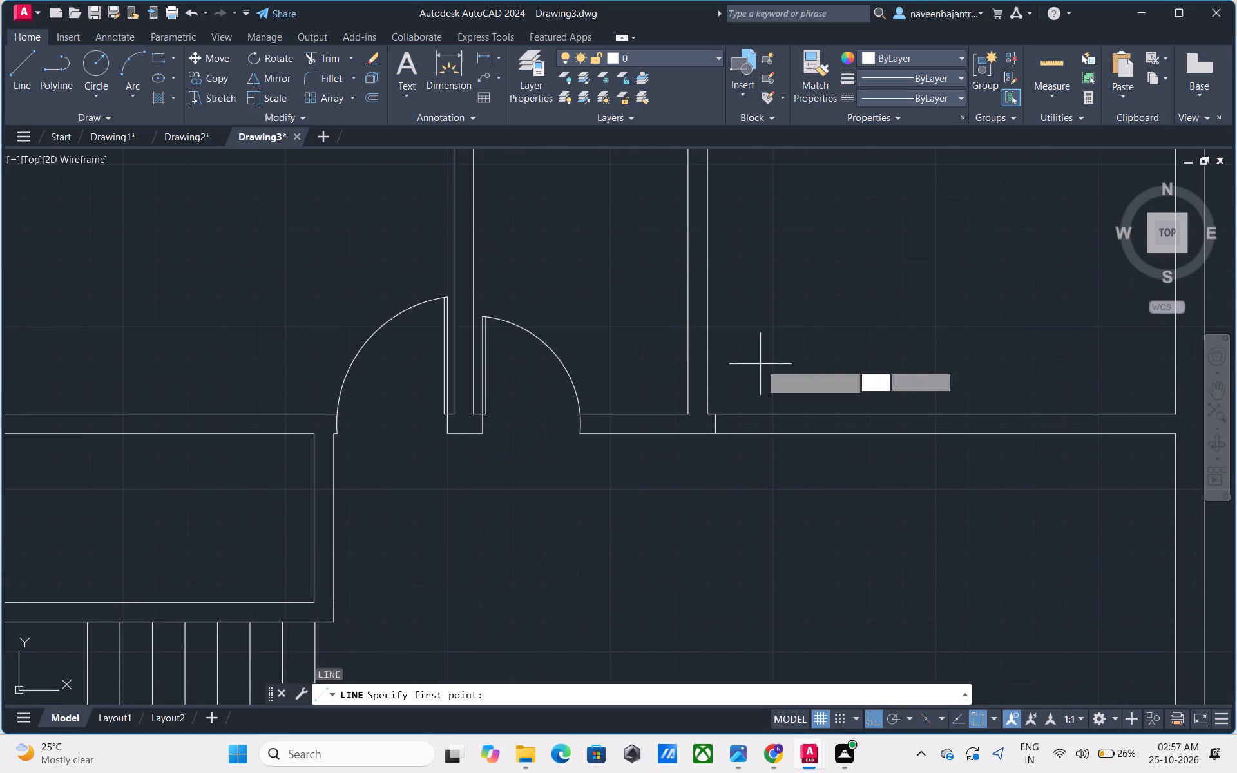
click(716, 414)
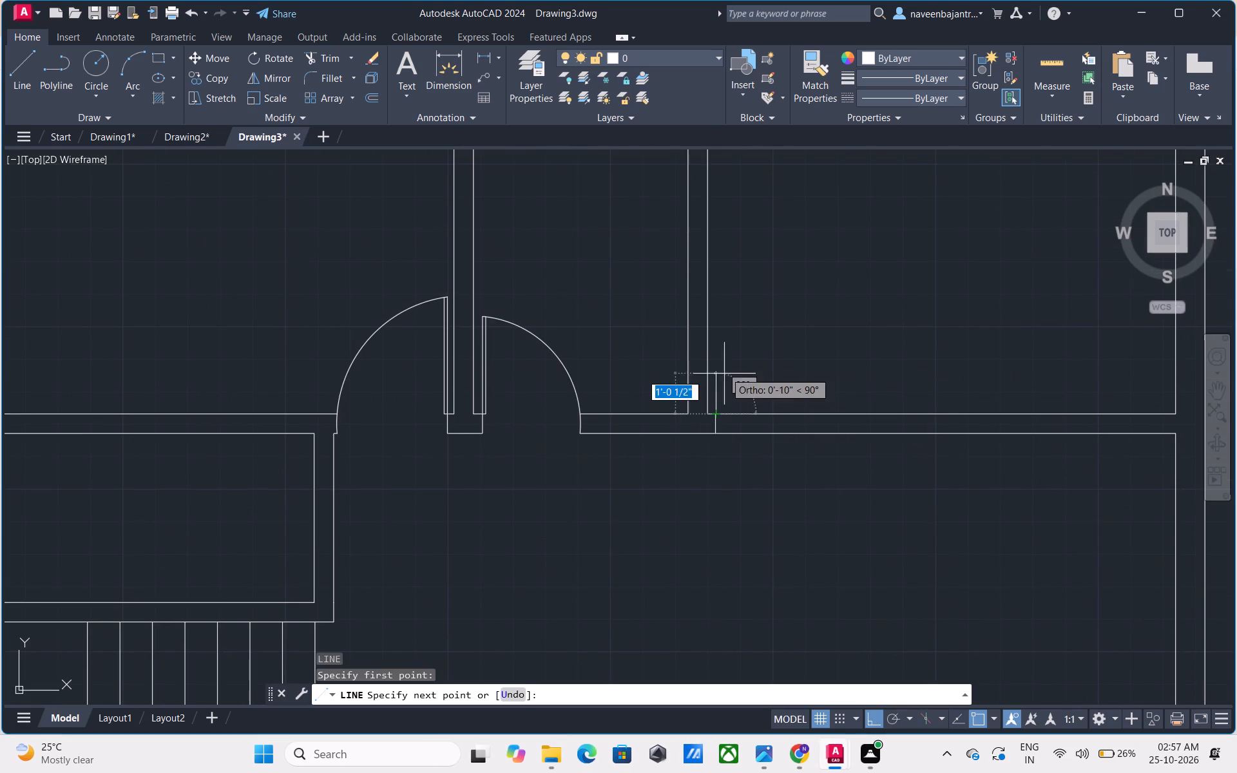
text(3')
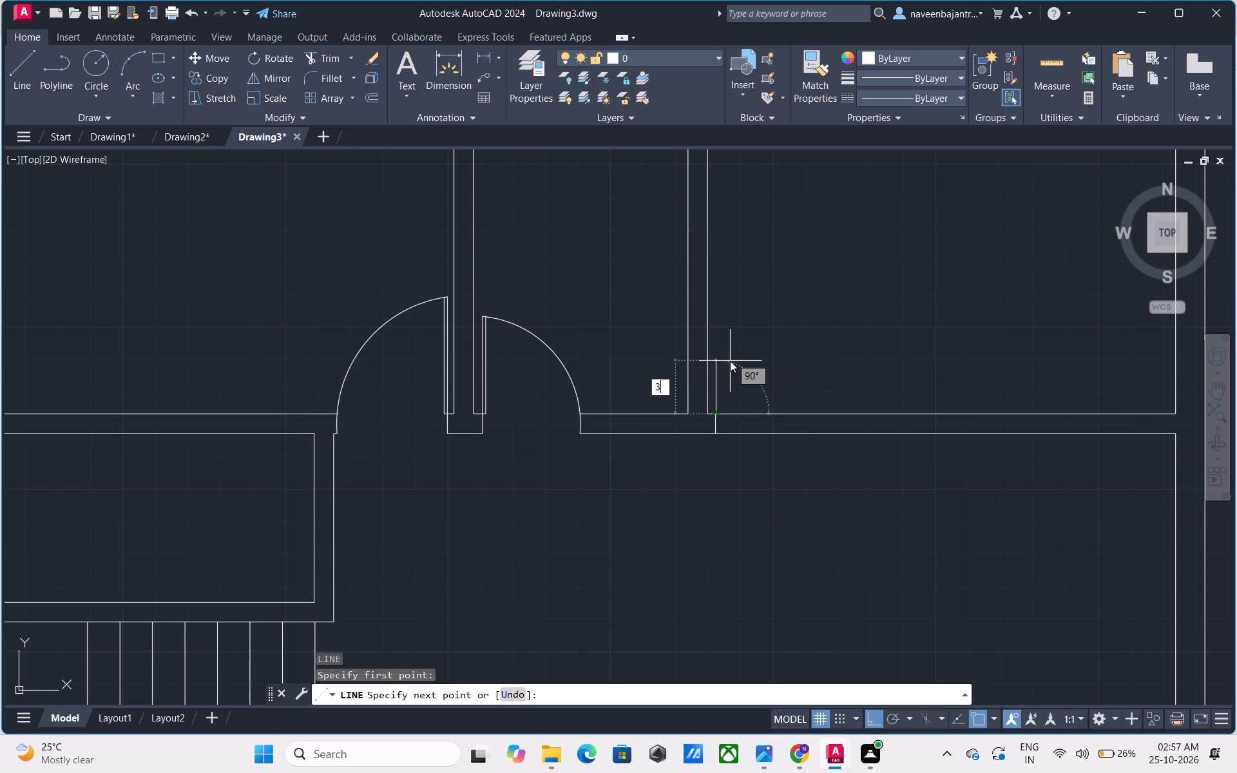
key(Return)
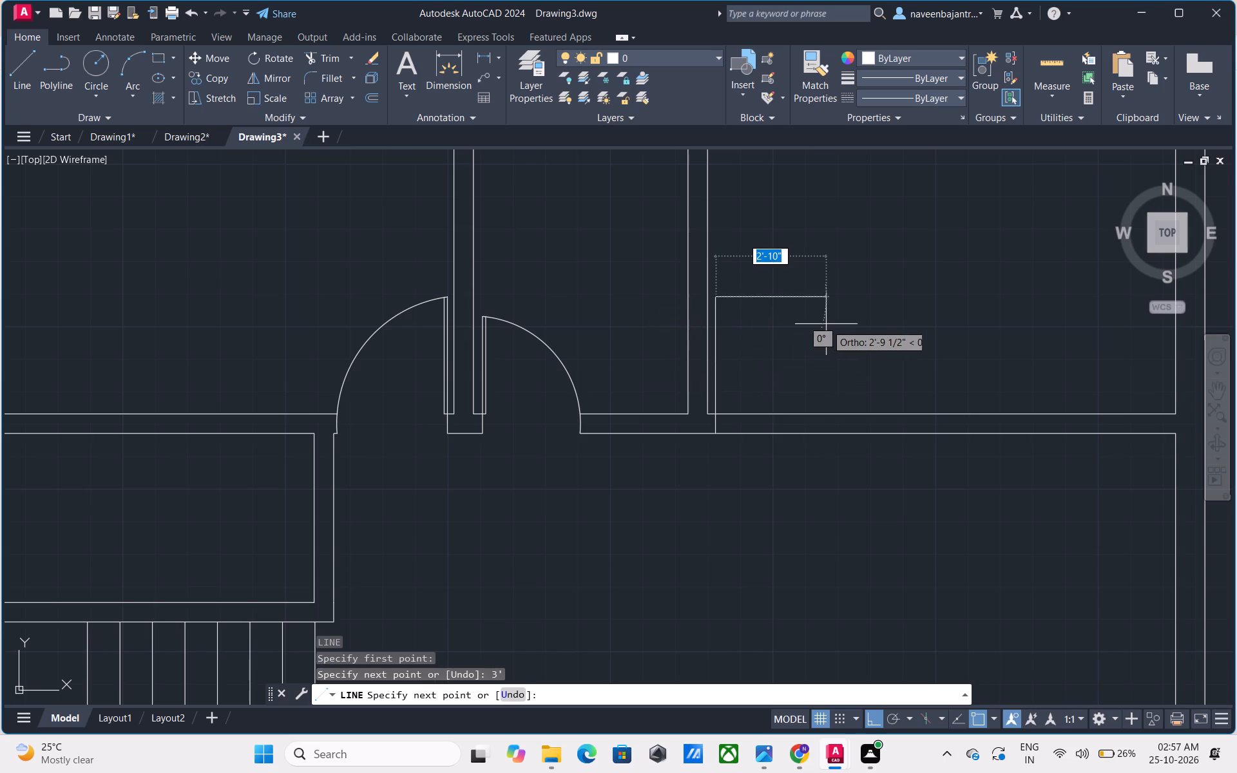
key(Escape)
Offset the third door's leaf line by 1" to the right for the leaf thickness.
text(O 1")
key(Return)
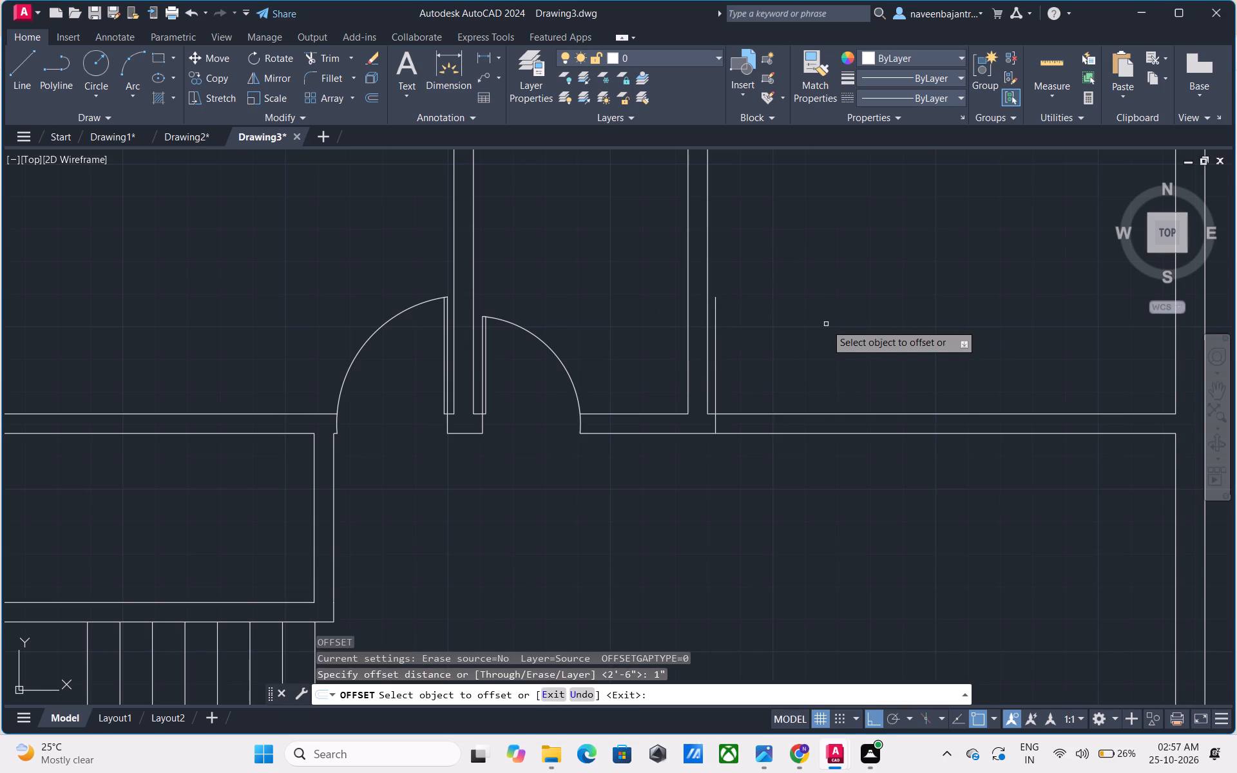
click(718, 358)
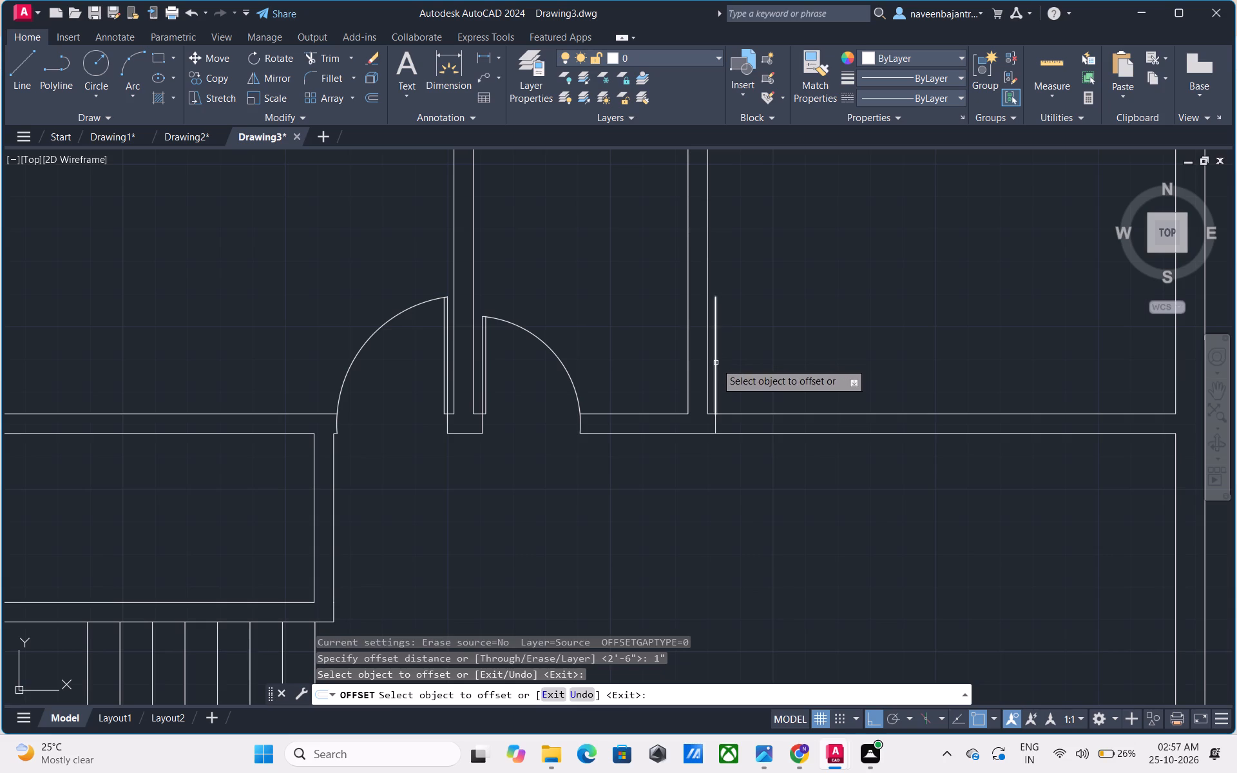
click(716, 363)
click(751, 362)
key(Escape)
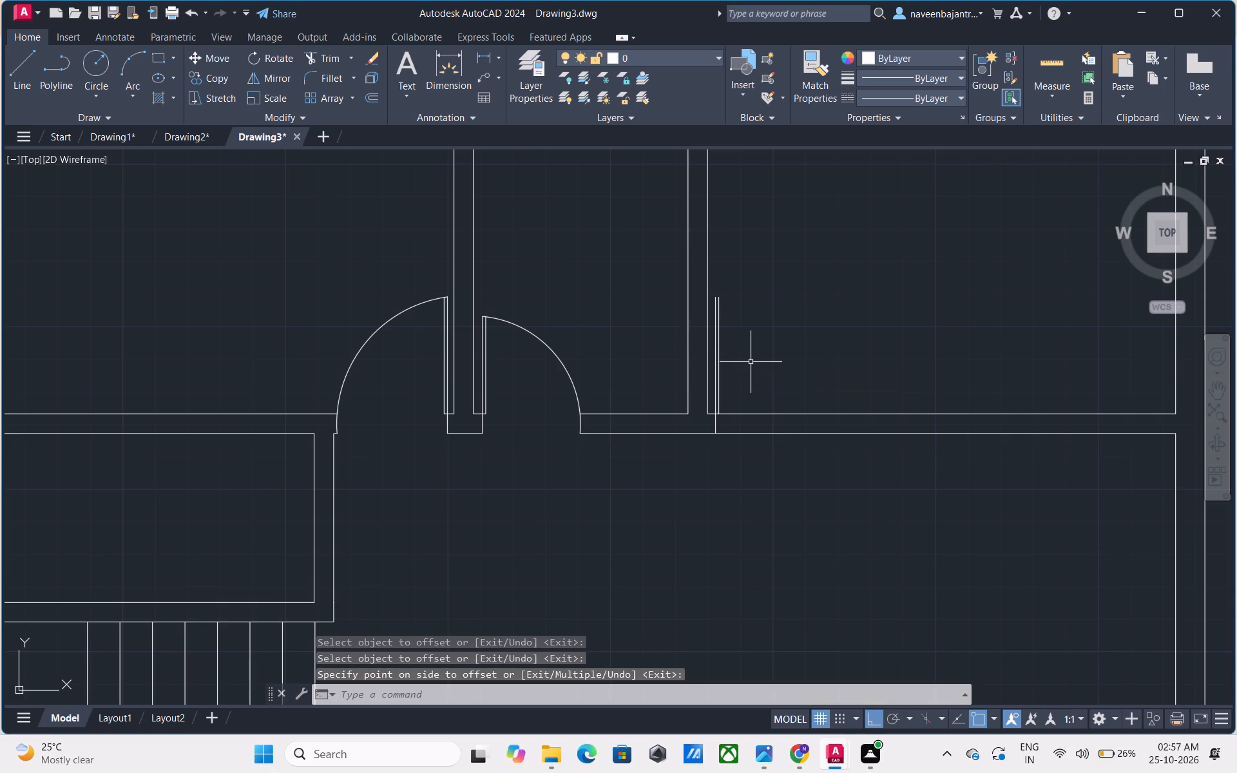
Offset the third door's jamb line 3' to the right to mark the opening's far side.
text(O)
key(space)
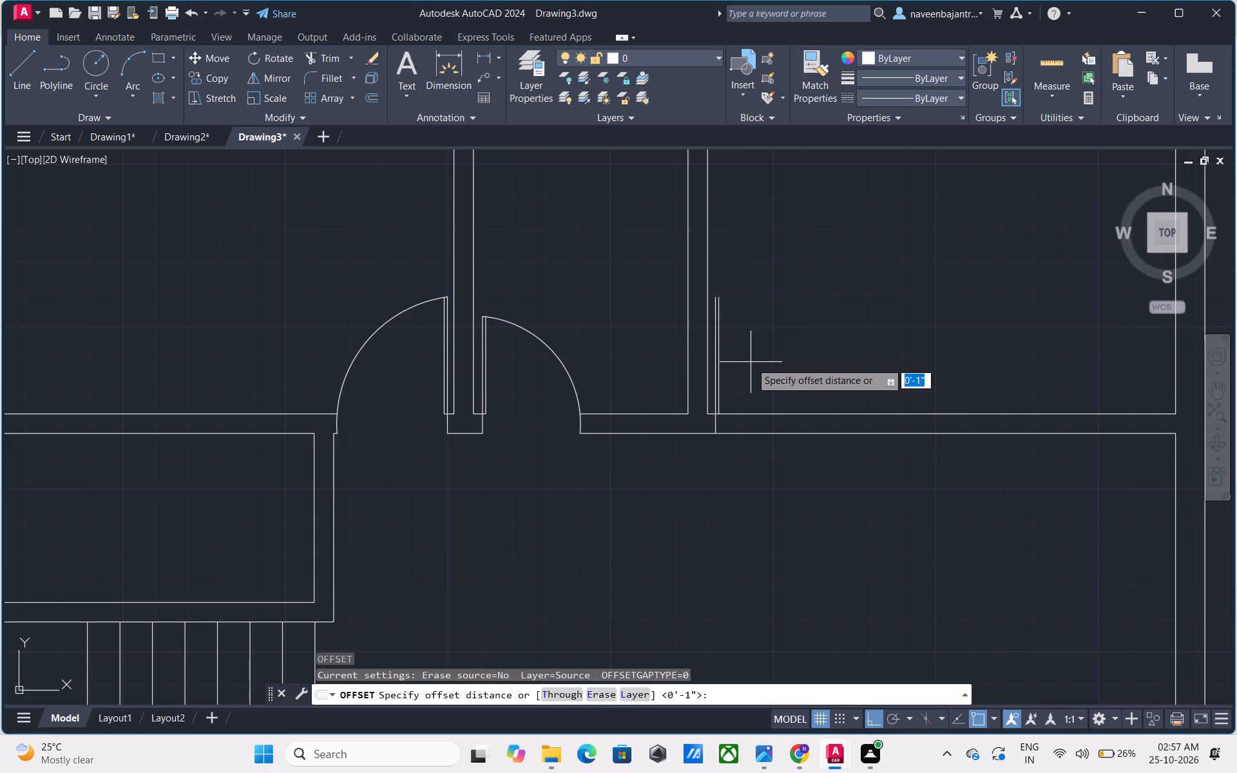
text(3')
key(Return)
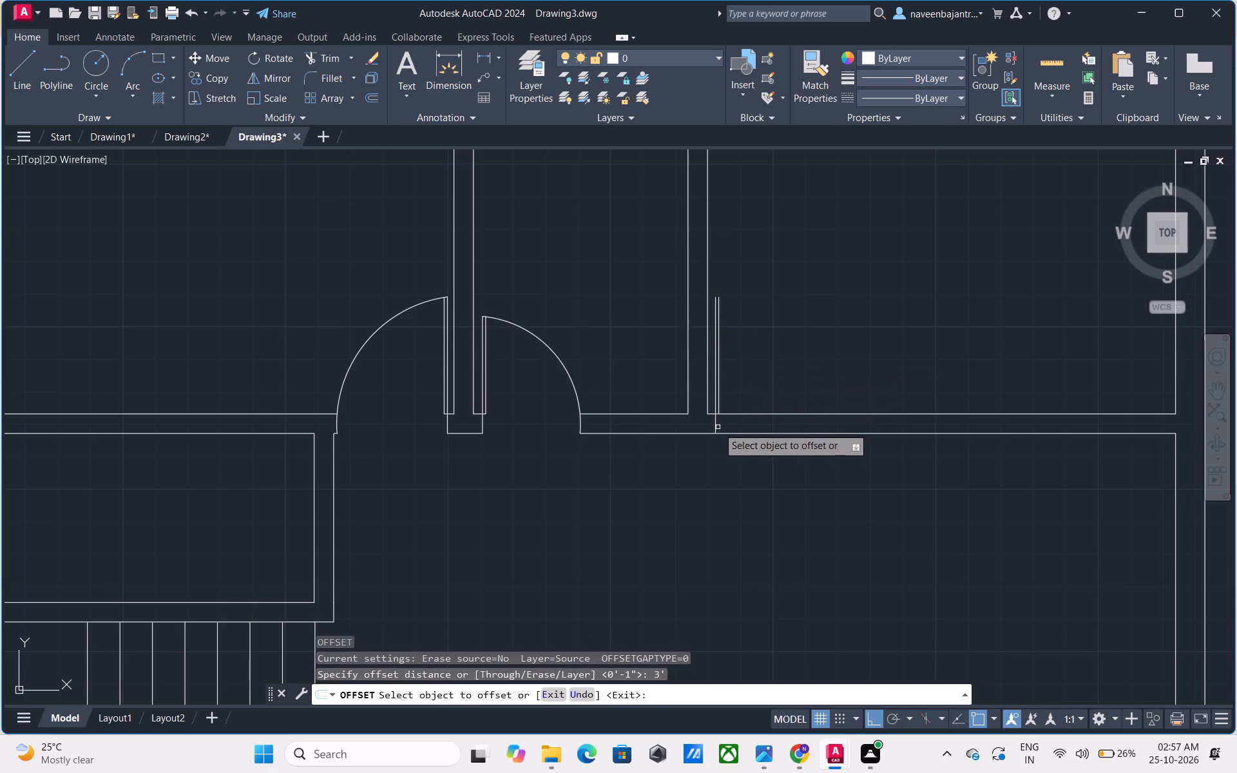
click(717, 427)
click(749, 427)
key(Escape)
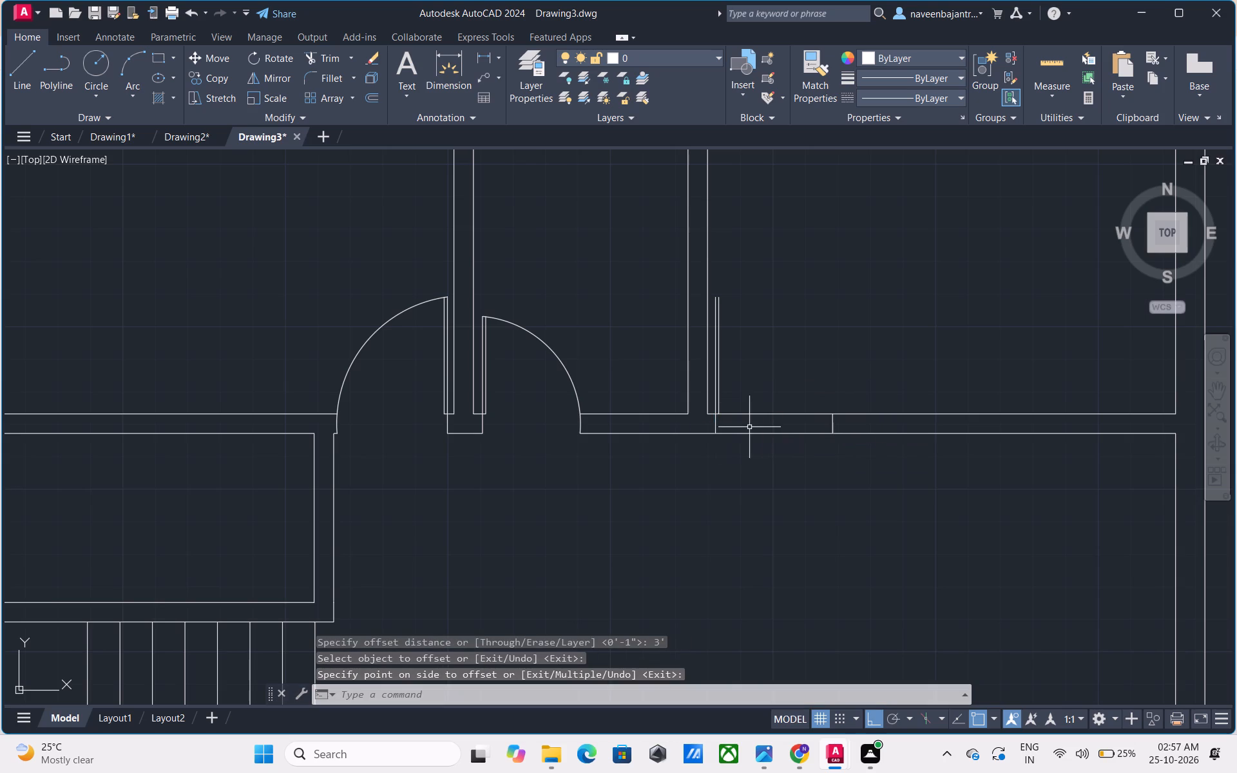
Trim both horizontal wall lines between the two jambs to open the third doorway.
text(TR)
key(space)
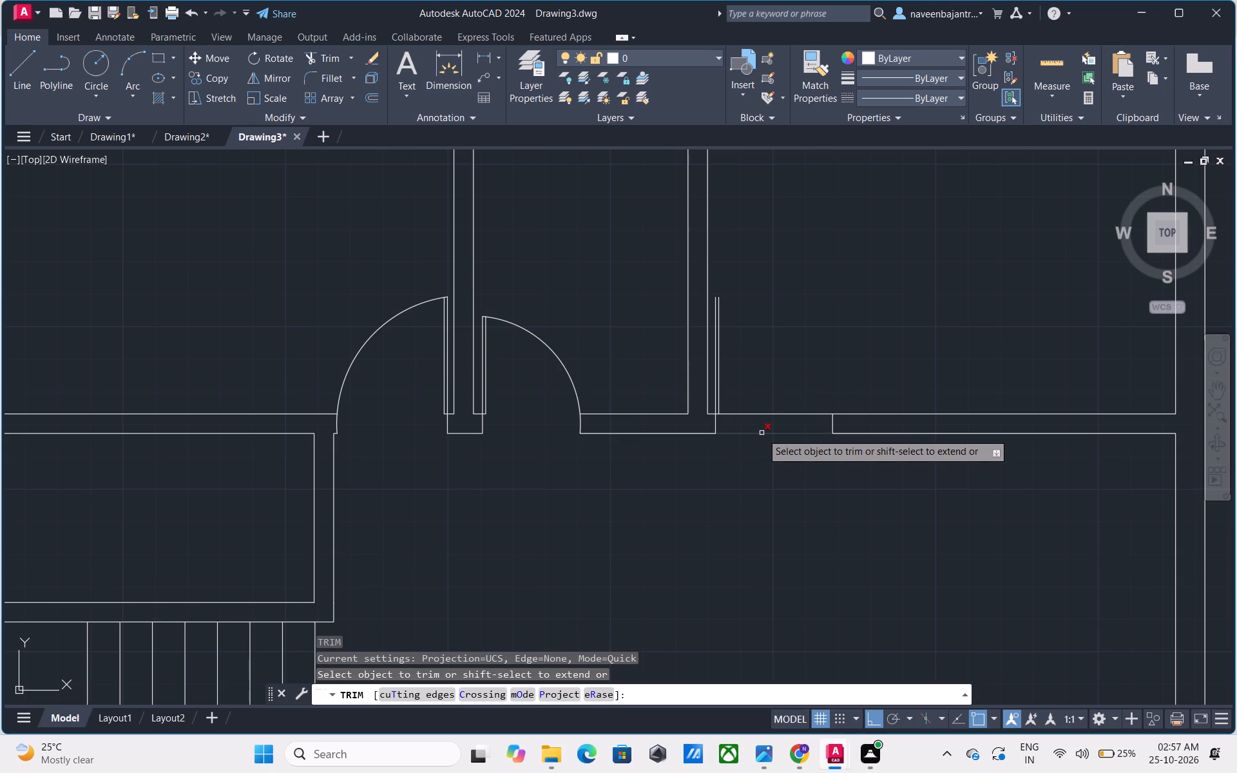
click(762, 433)
click(765, 411)
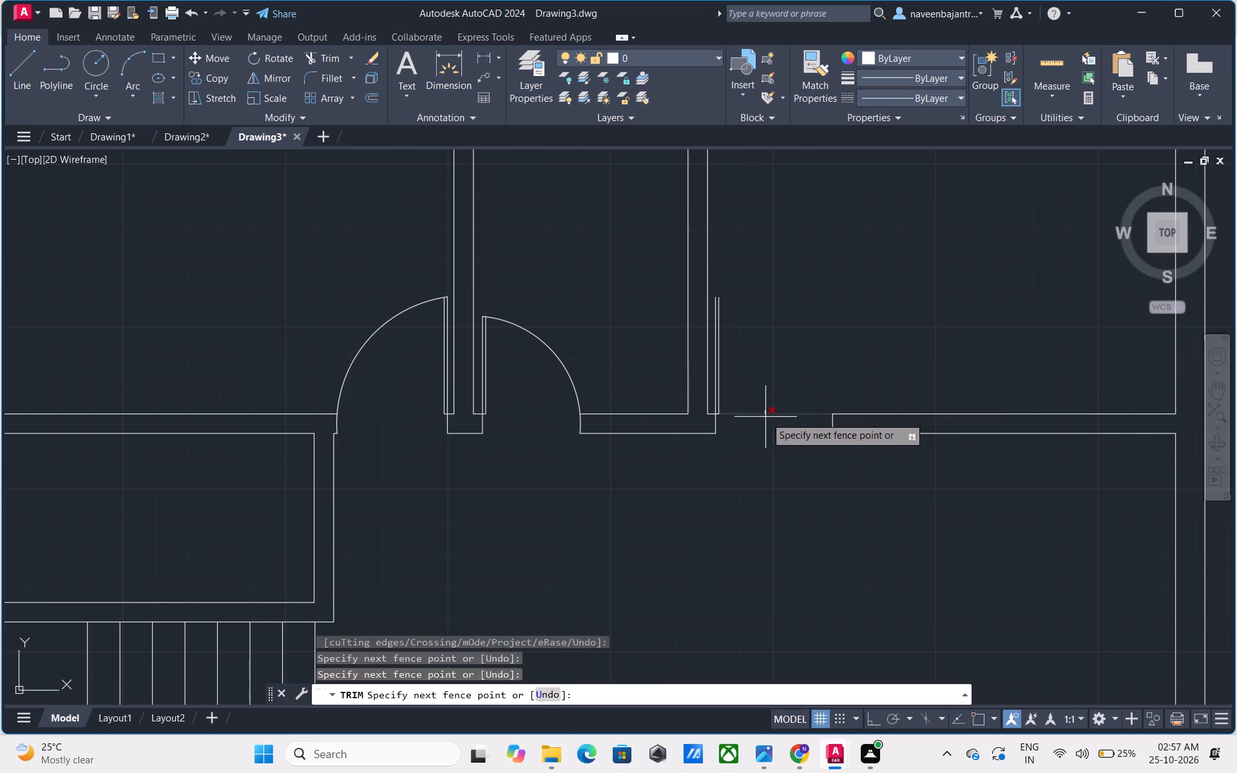
click(765, 417)
key(Escape)
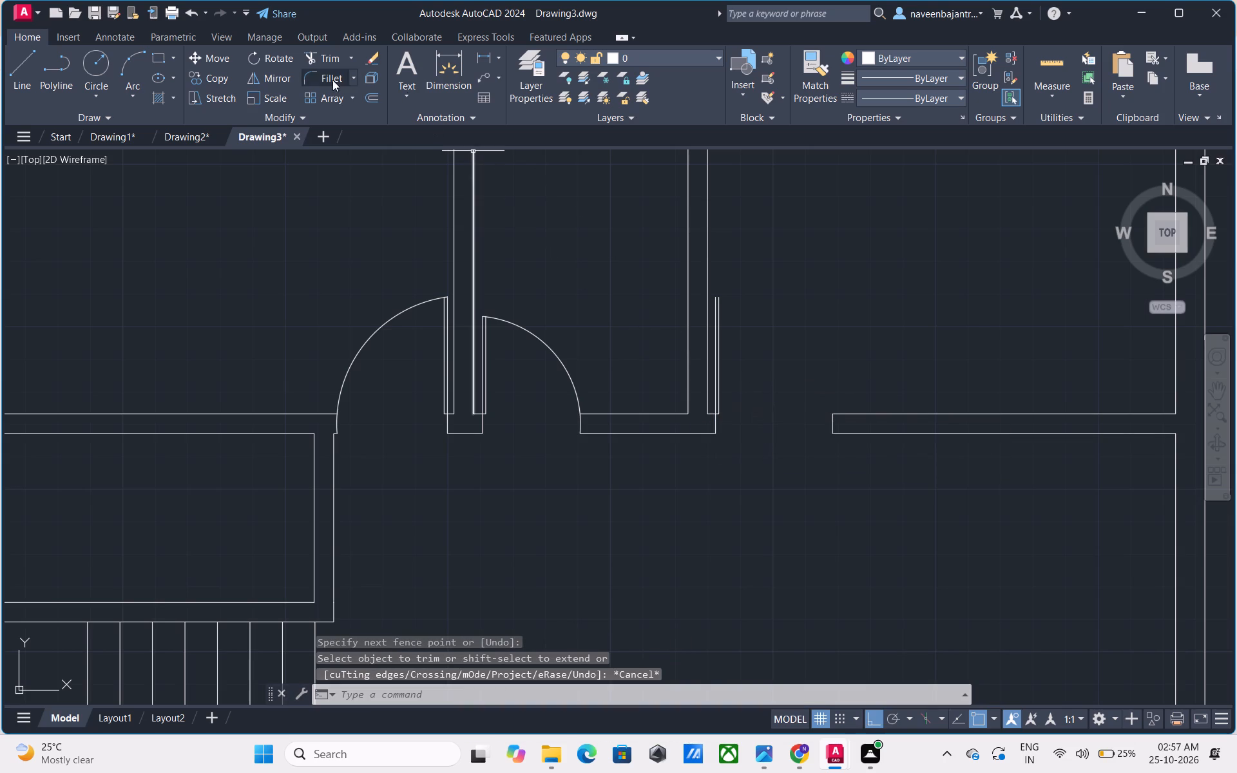
Draw a three-point swing arc from the third leaf's upper end through the far jamb's upper corner to its lower corner.
click(122, 61)
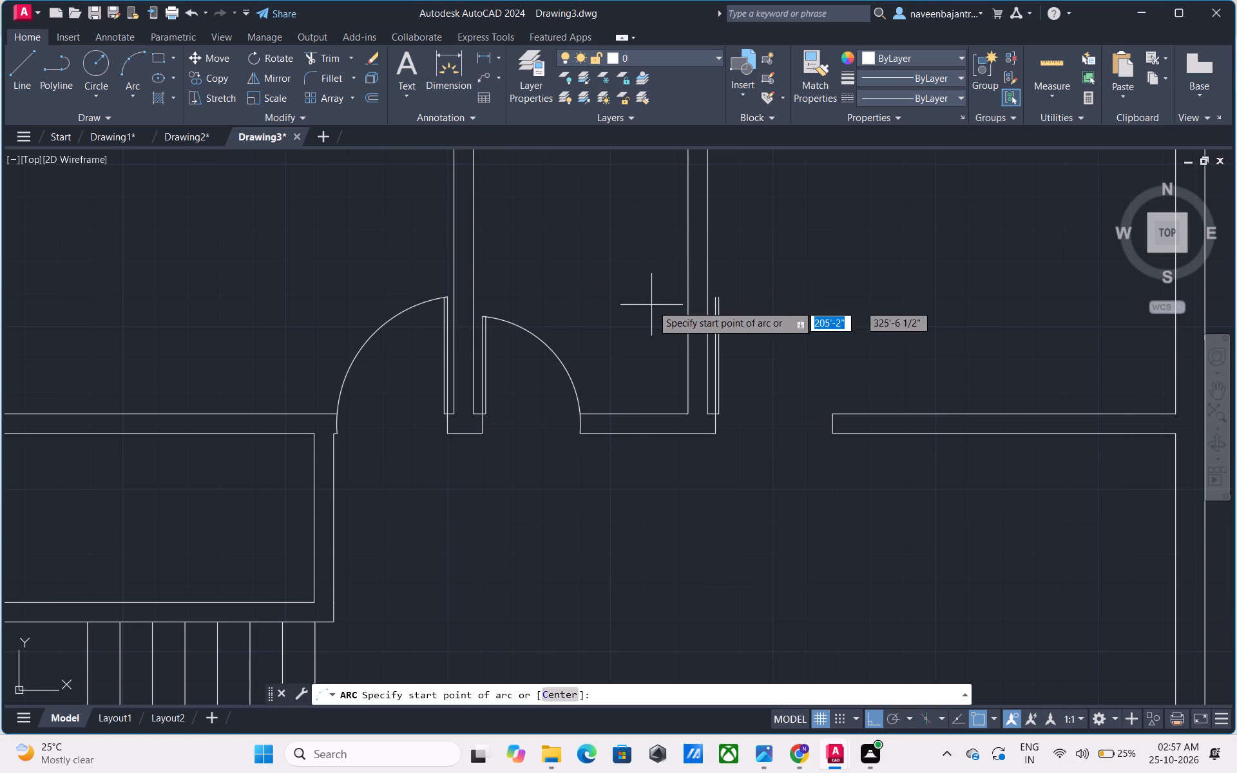
click(712, 301)
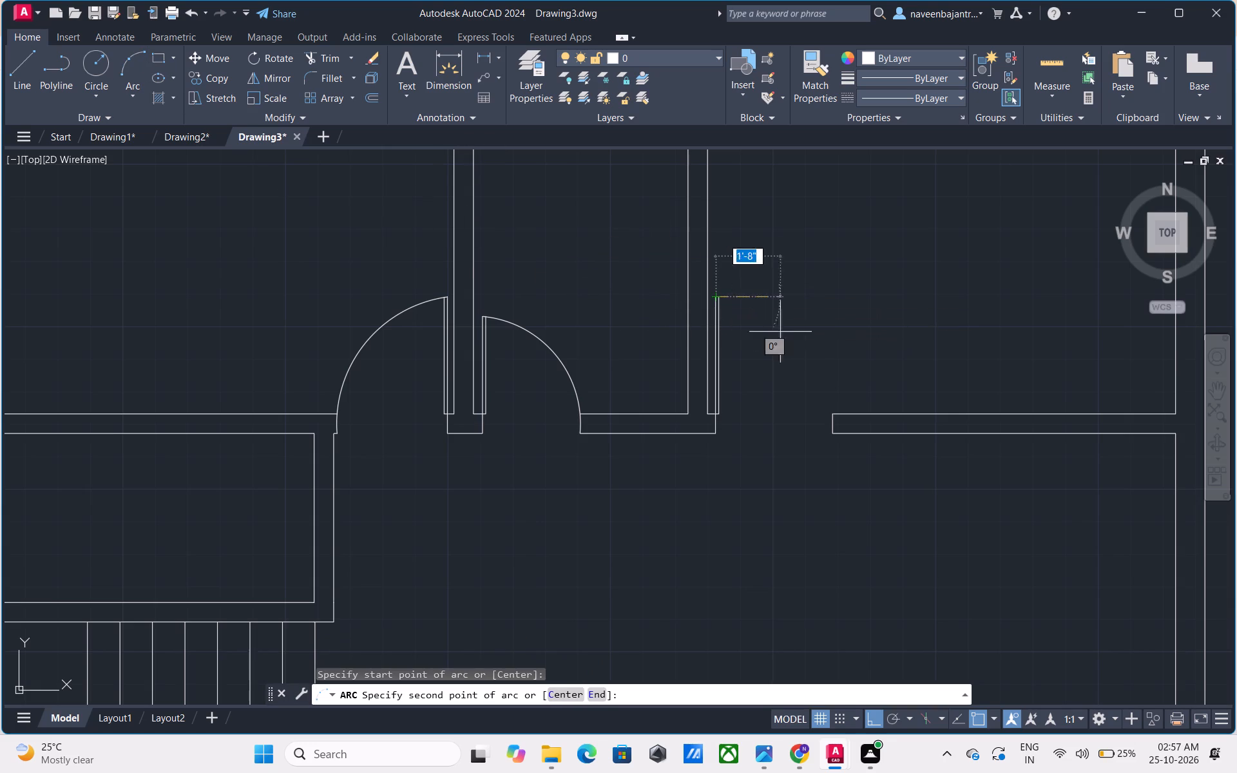
click(837, 419)
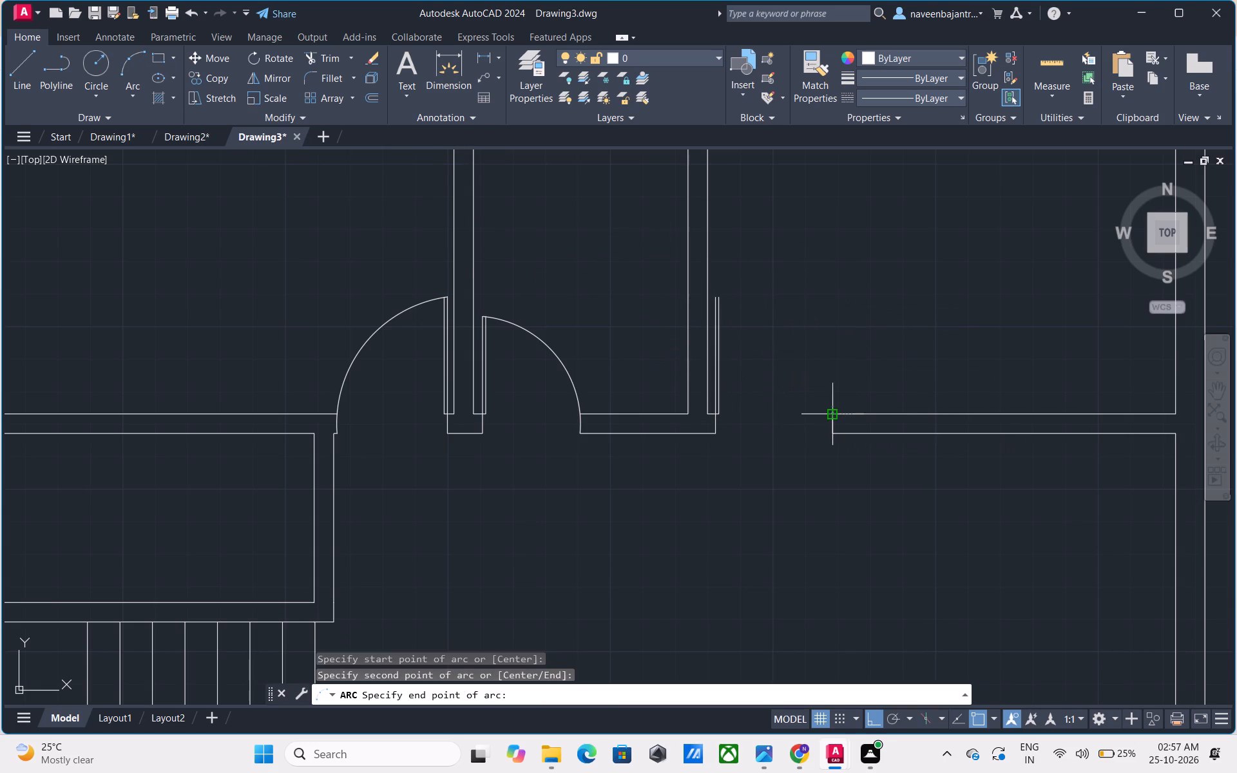
click(835, 434)
key(Escape)
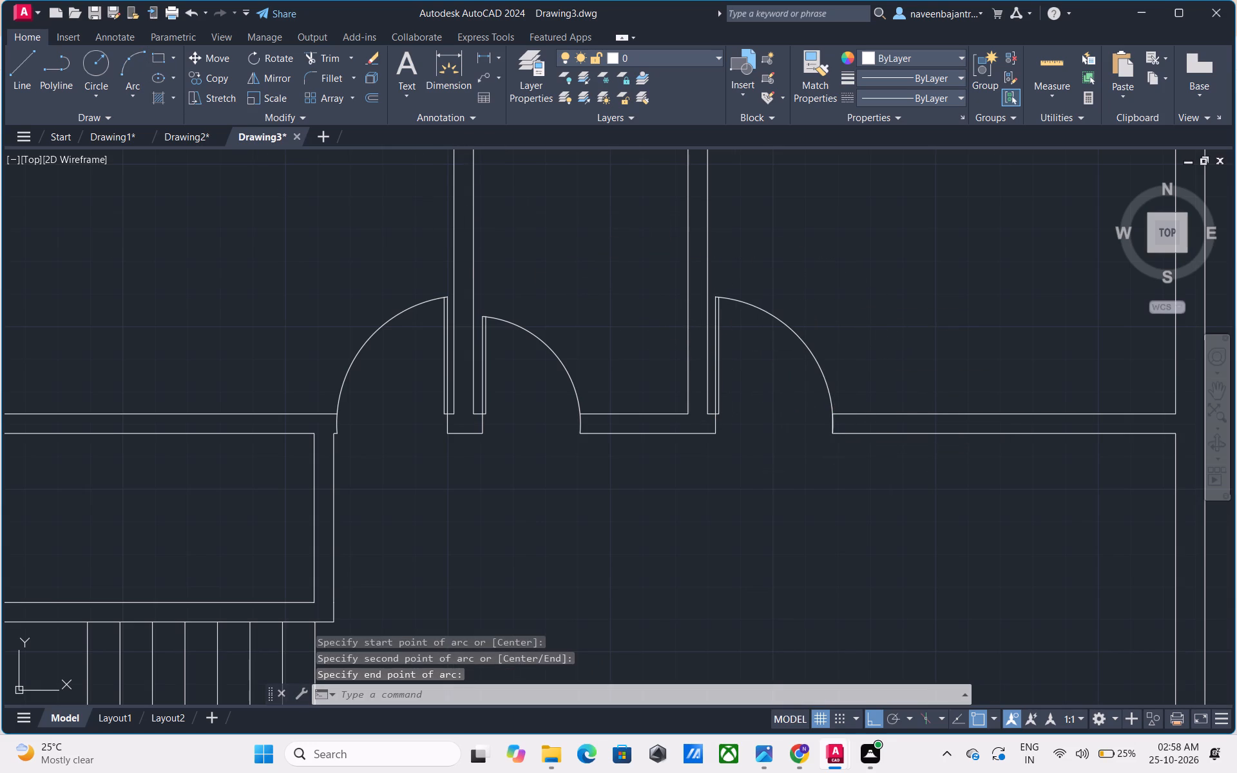
Trim away the straight far jamb line that overlaps the third door's swing arc within the wall thickness.
scroll(835, 434, up, 4)
key(Escape)
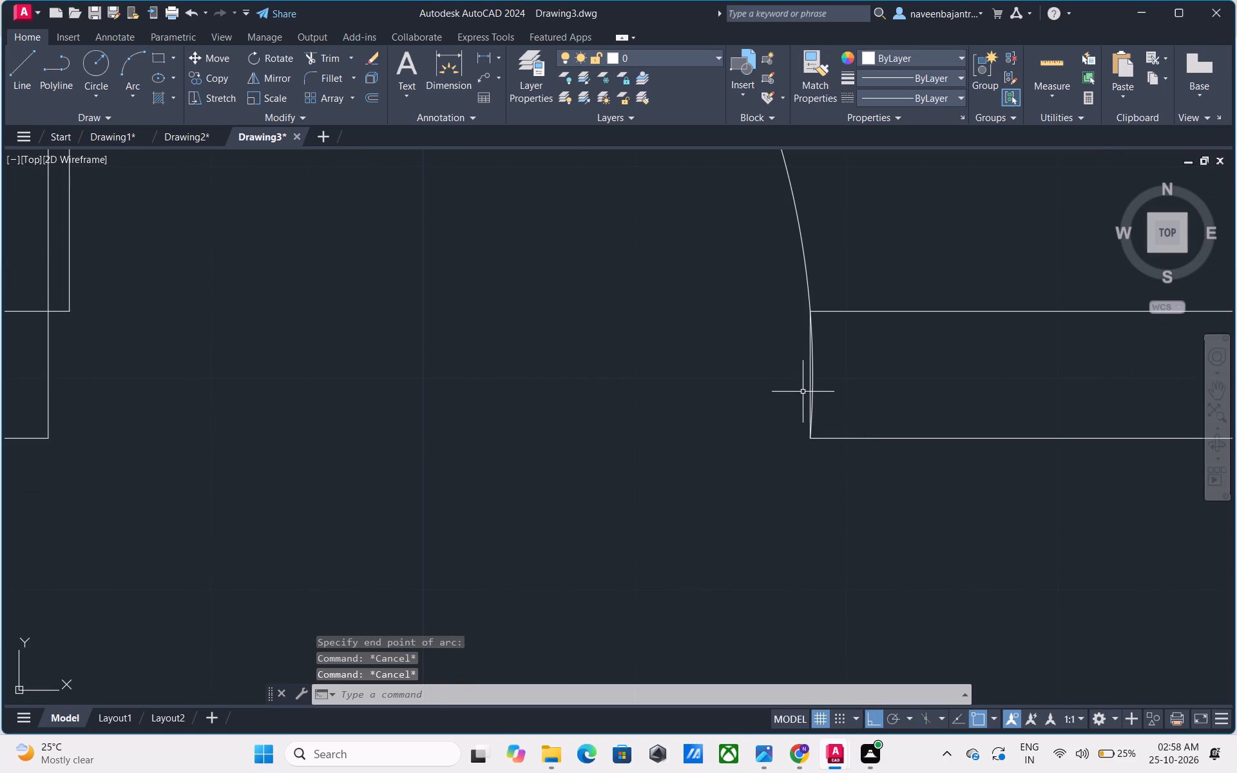
text(TR)
key(space)
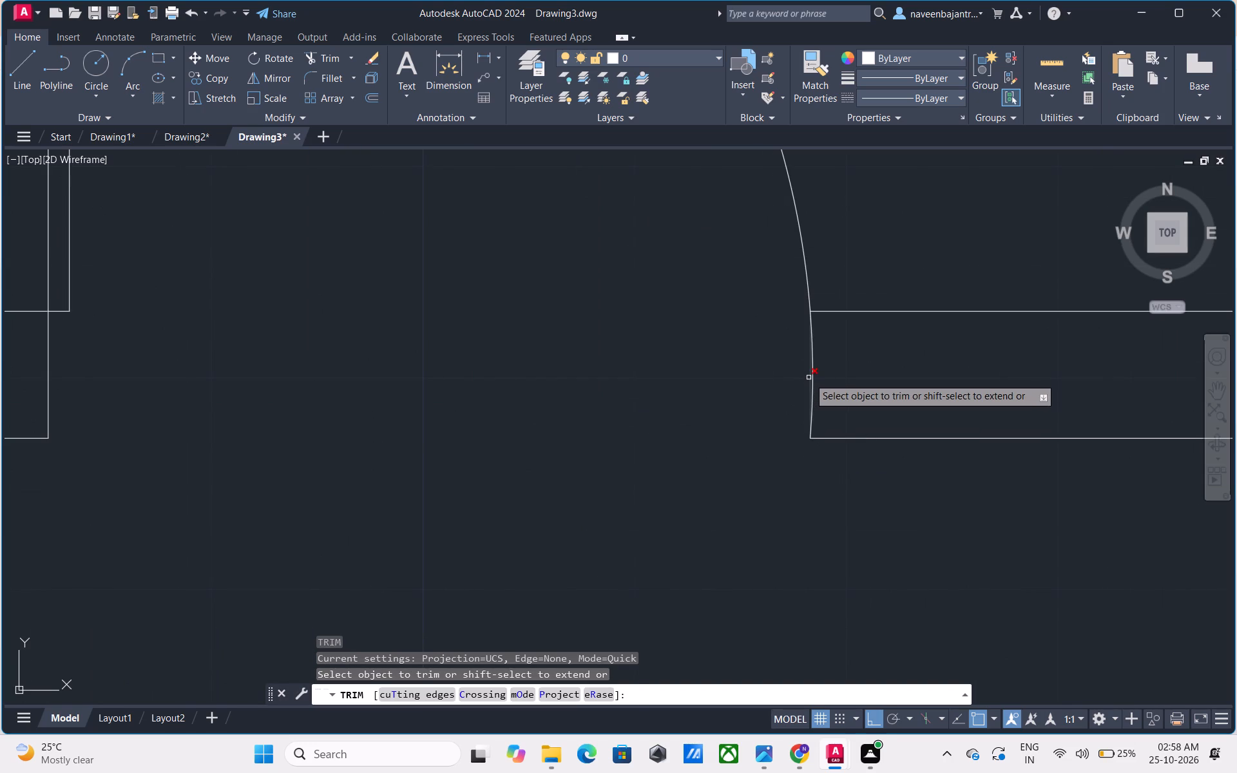
click(809, 377)
key(Escape)
Draw a short vertical jamb line across the wall above the small room over the stairs, near its upper-right inner corner.
scroll(809, 377, down, 4)
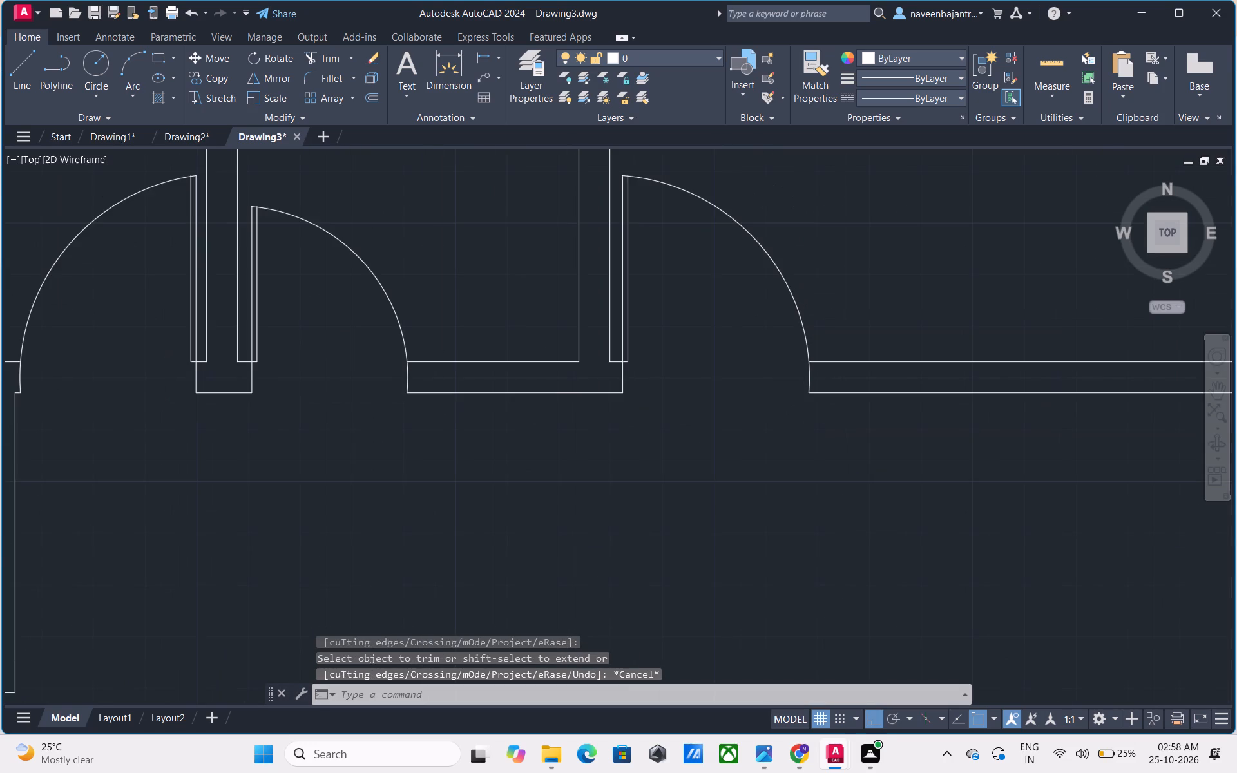
scroll(809, 377, down, 3)
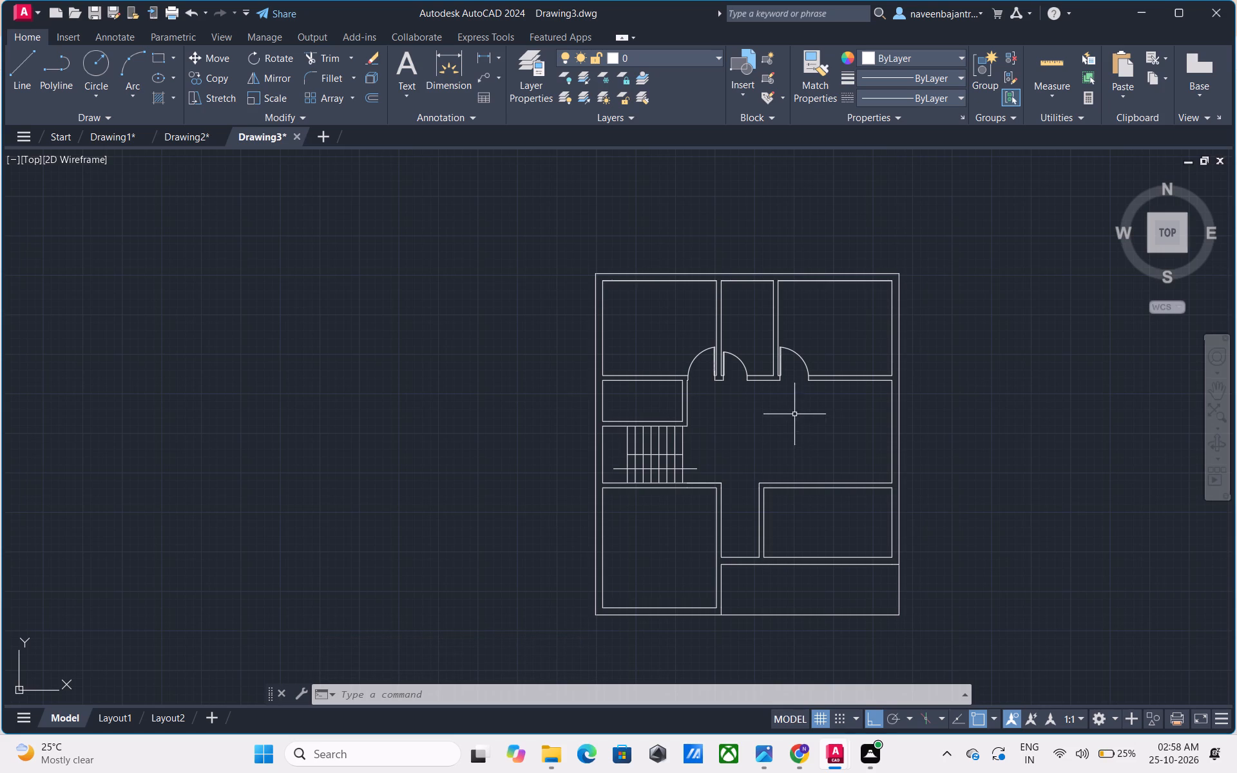
scroll(668, 387, up, 2)
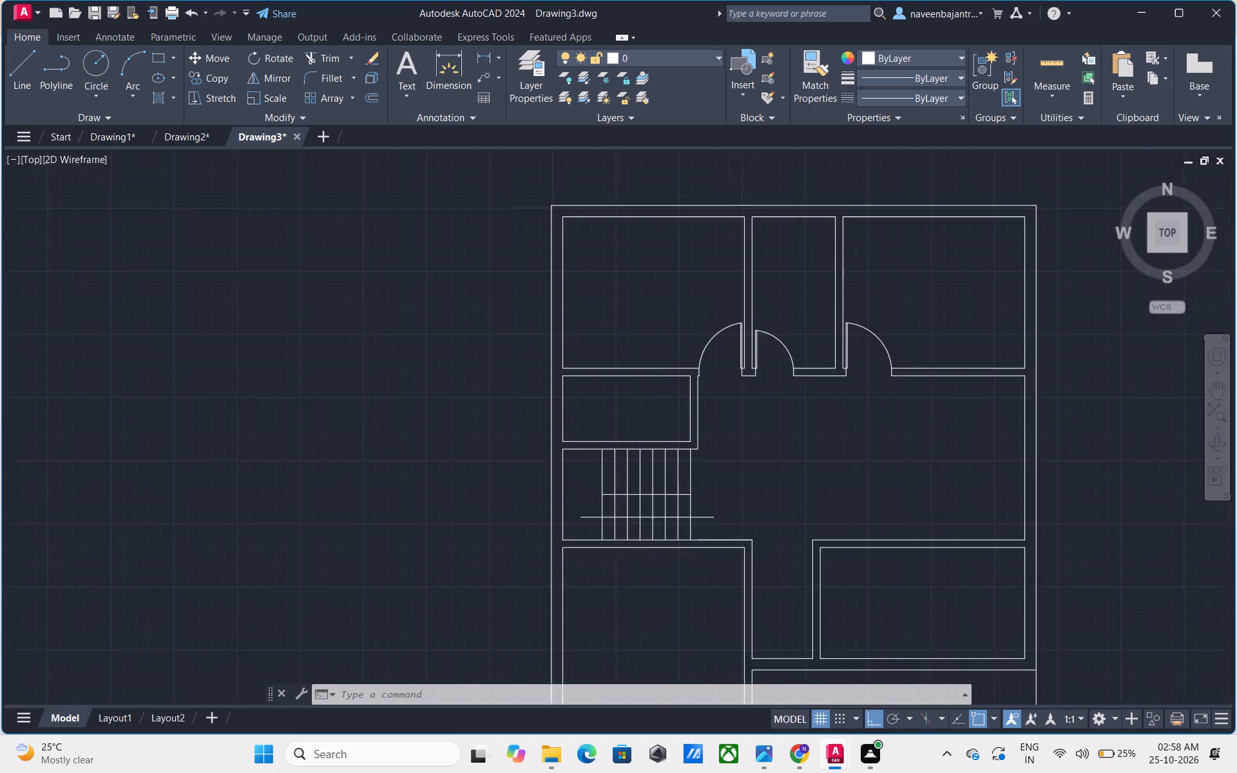
scroll(668, 387, up, 1)
key(Escape)
text(L)
key(space)
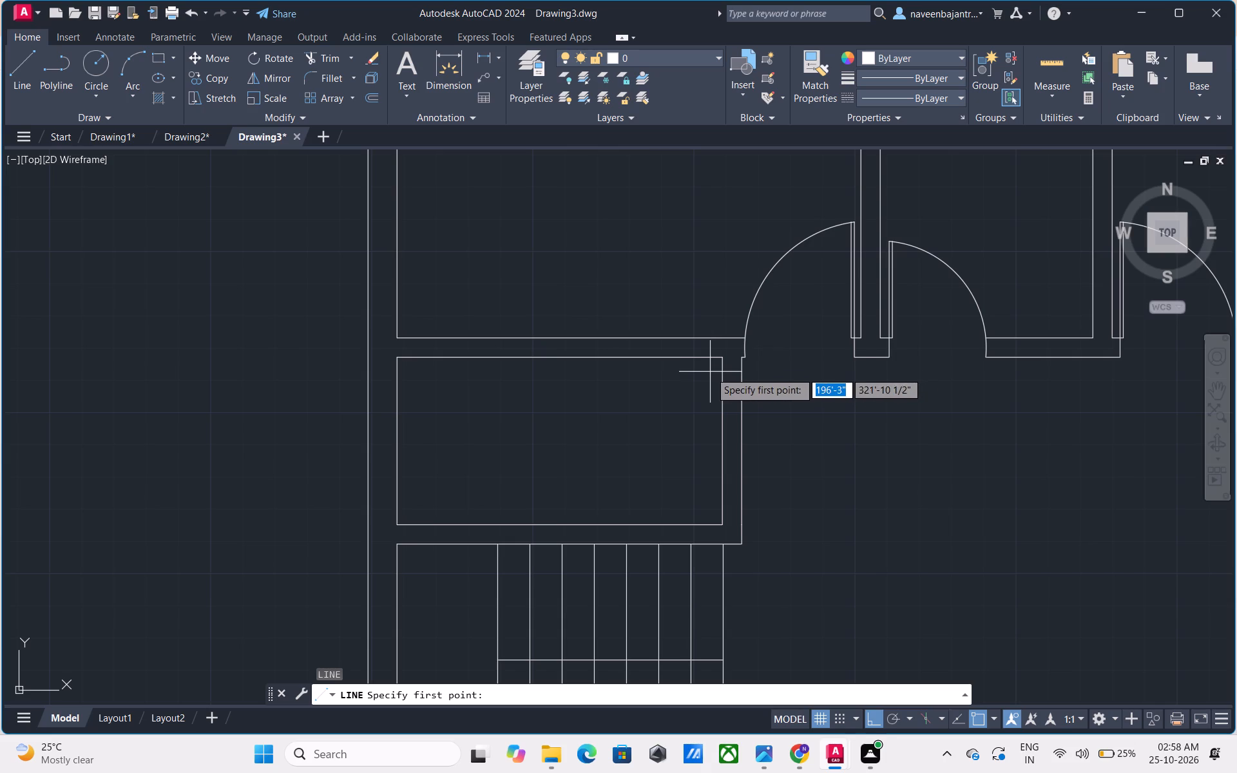
click(710, 372)
click(712, 323)
key(Escape)
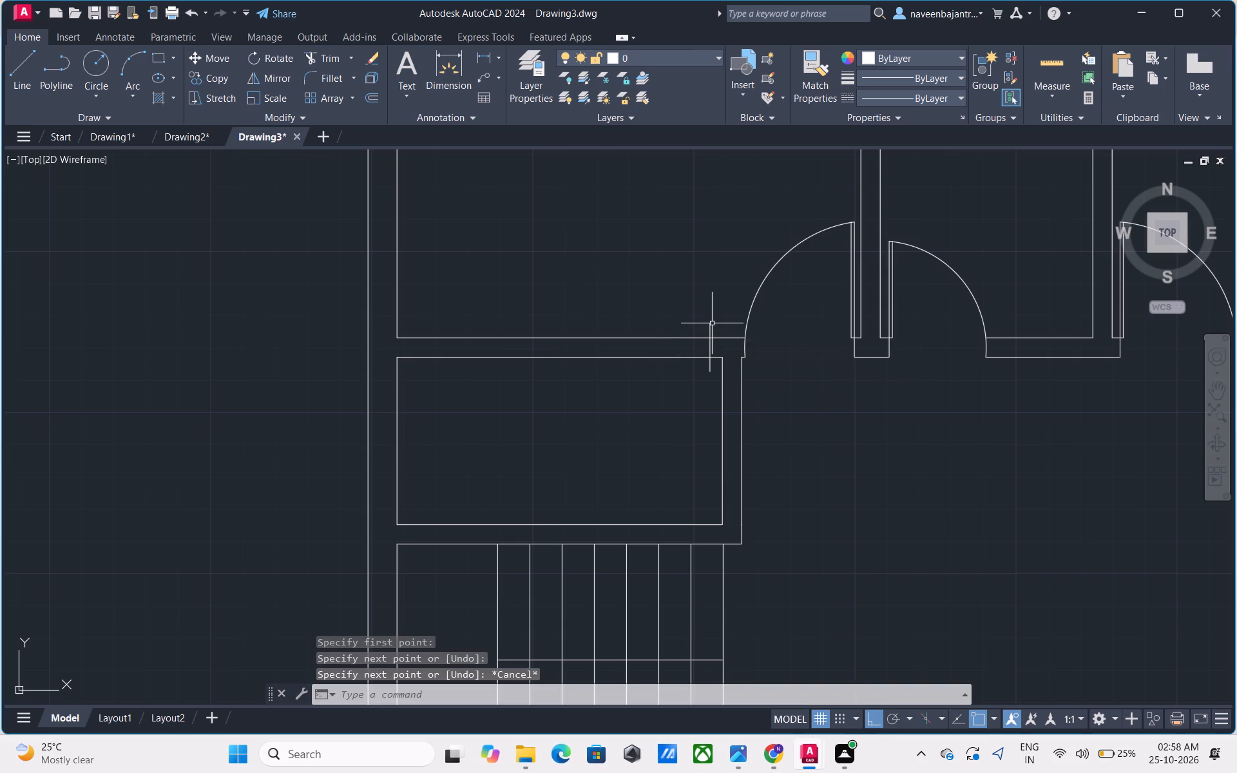
Trim off the end of the new jamb line that sticks out above the wall over the small room.
text(TR)
key(space)
click(712, 323)
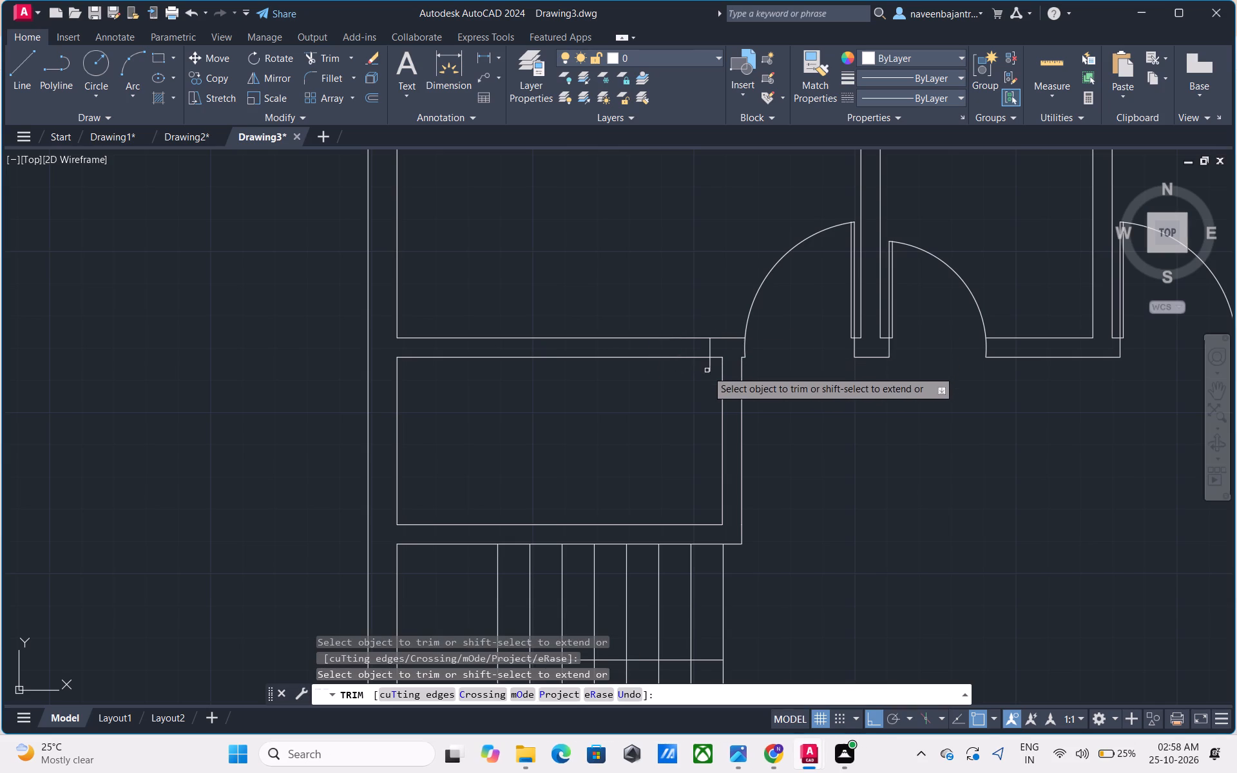
click(707, 370)
click(709, 370)
key(Escape)
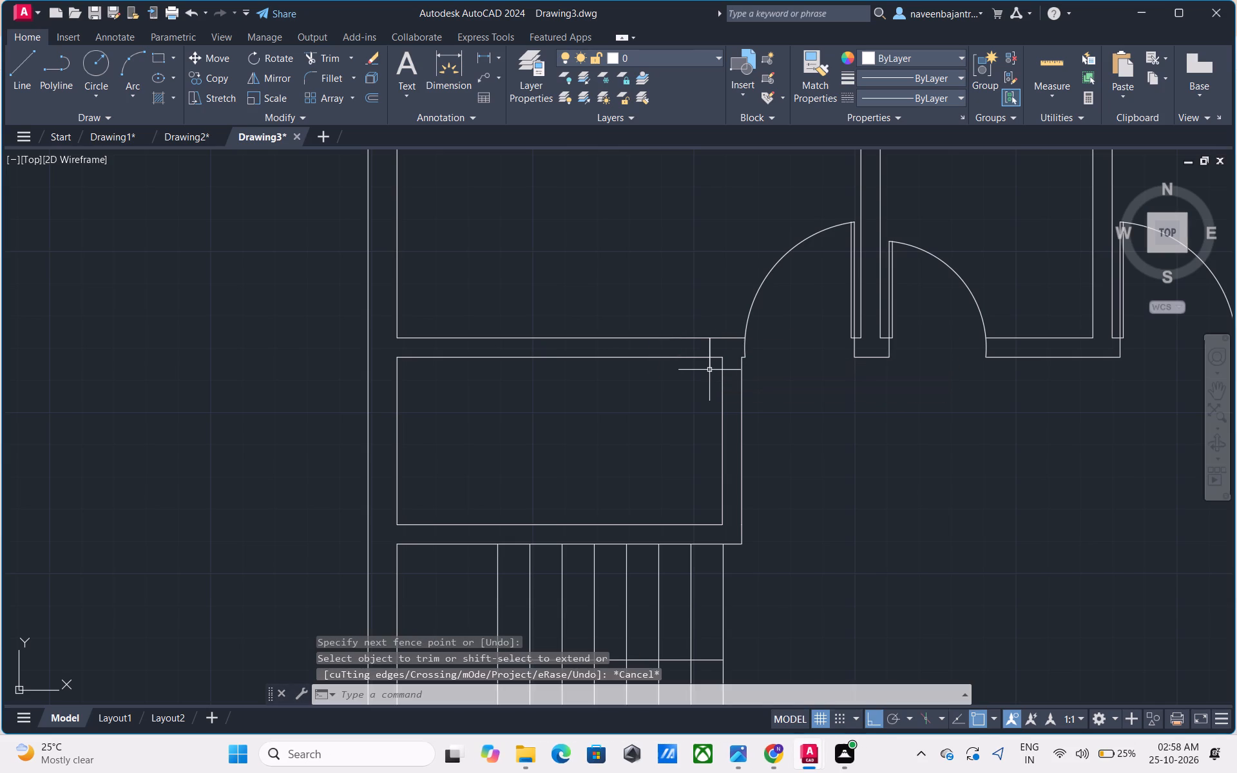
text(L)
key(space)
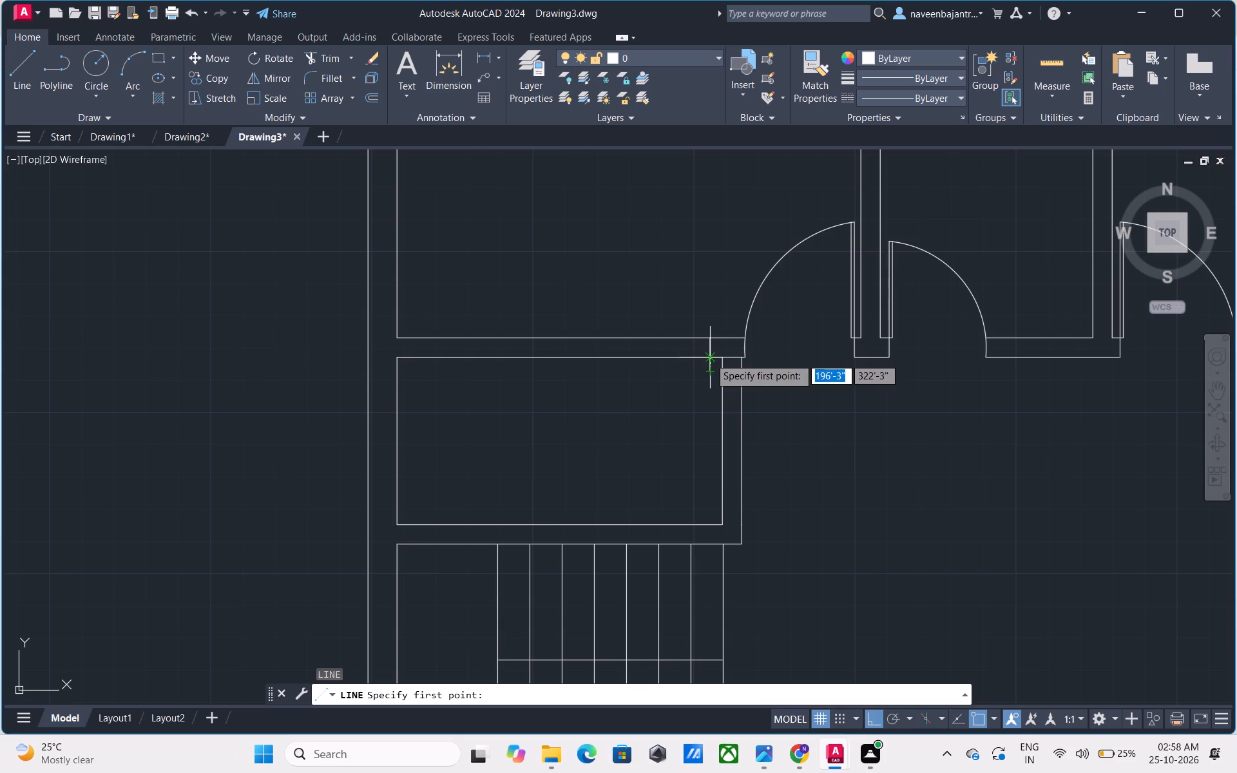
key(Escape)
Trim off the jamb line's remaining end that projects below the wall into the small room.
text(TR)
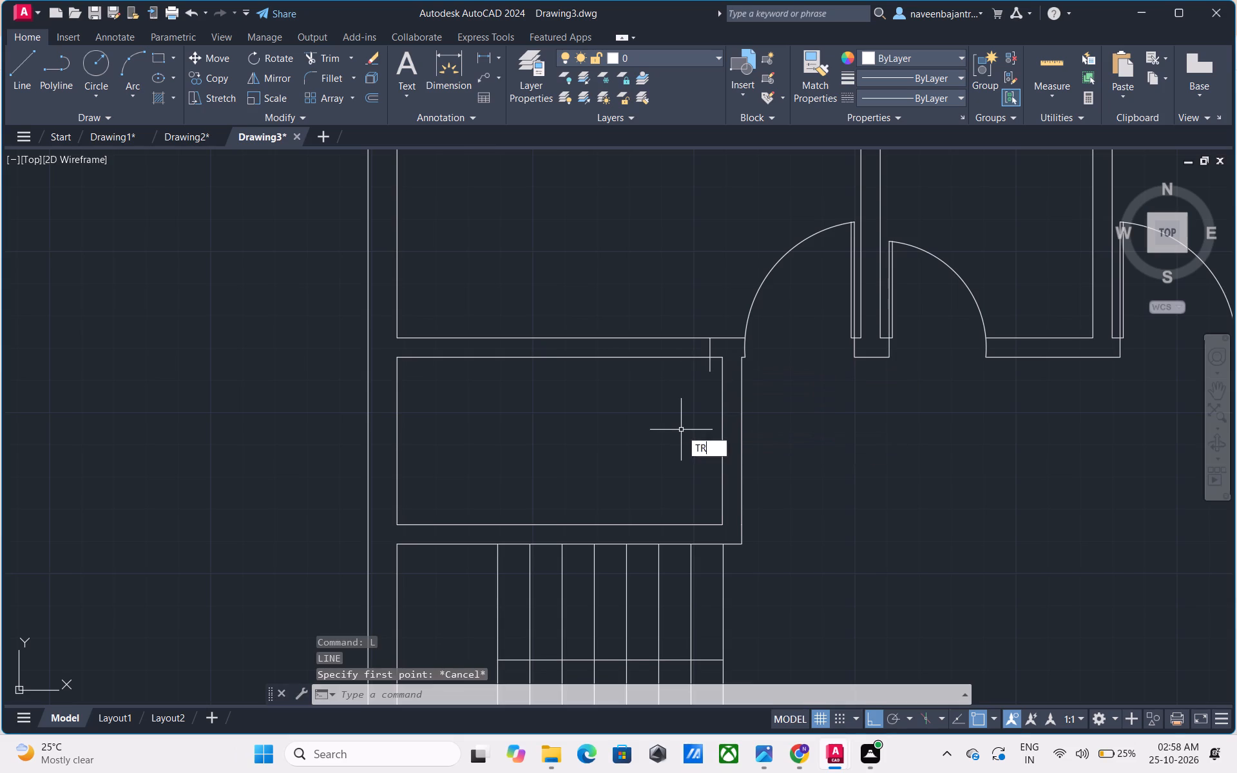
key(space)
click(711, 372)
key(Escape)
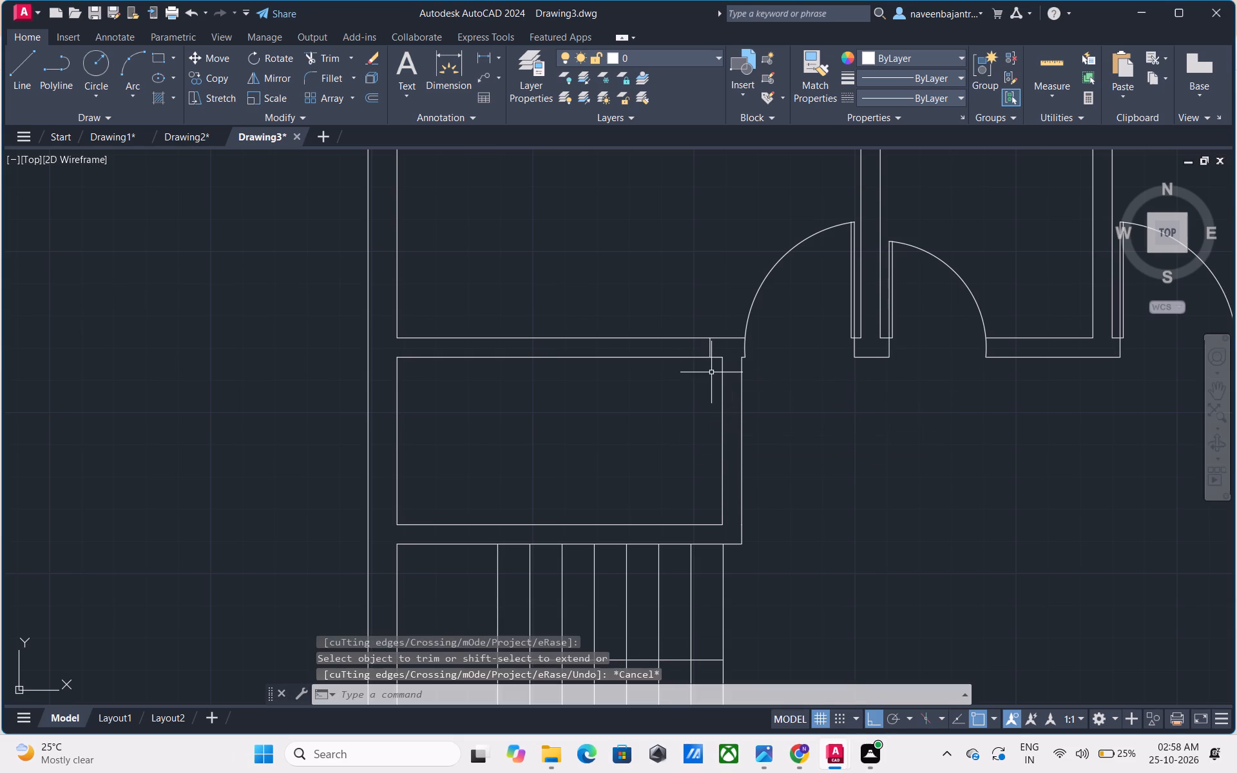
Draw a 2.5' vertical door leaf line down into the small room from the jamb's lower end.
text(L)
key(space)
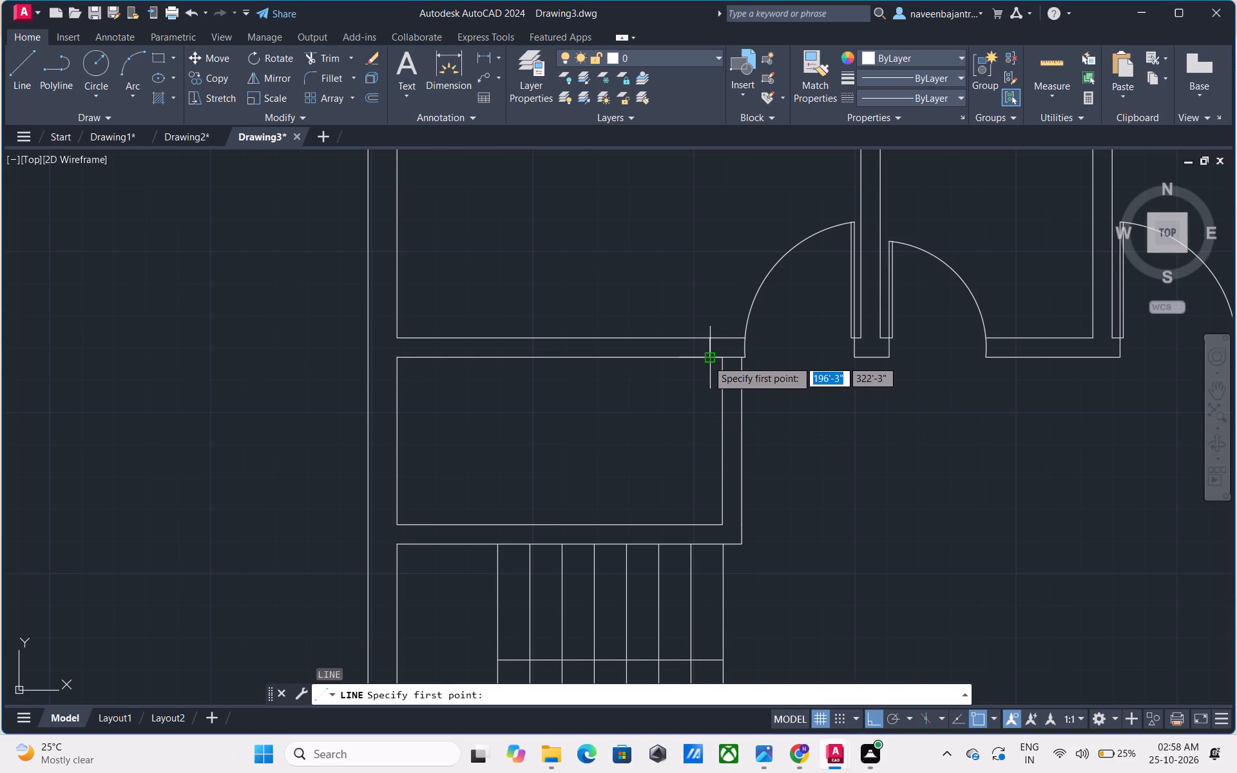
click(707, 360)
text(2.5')
key(Return)
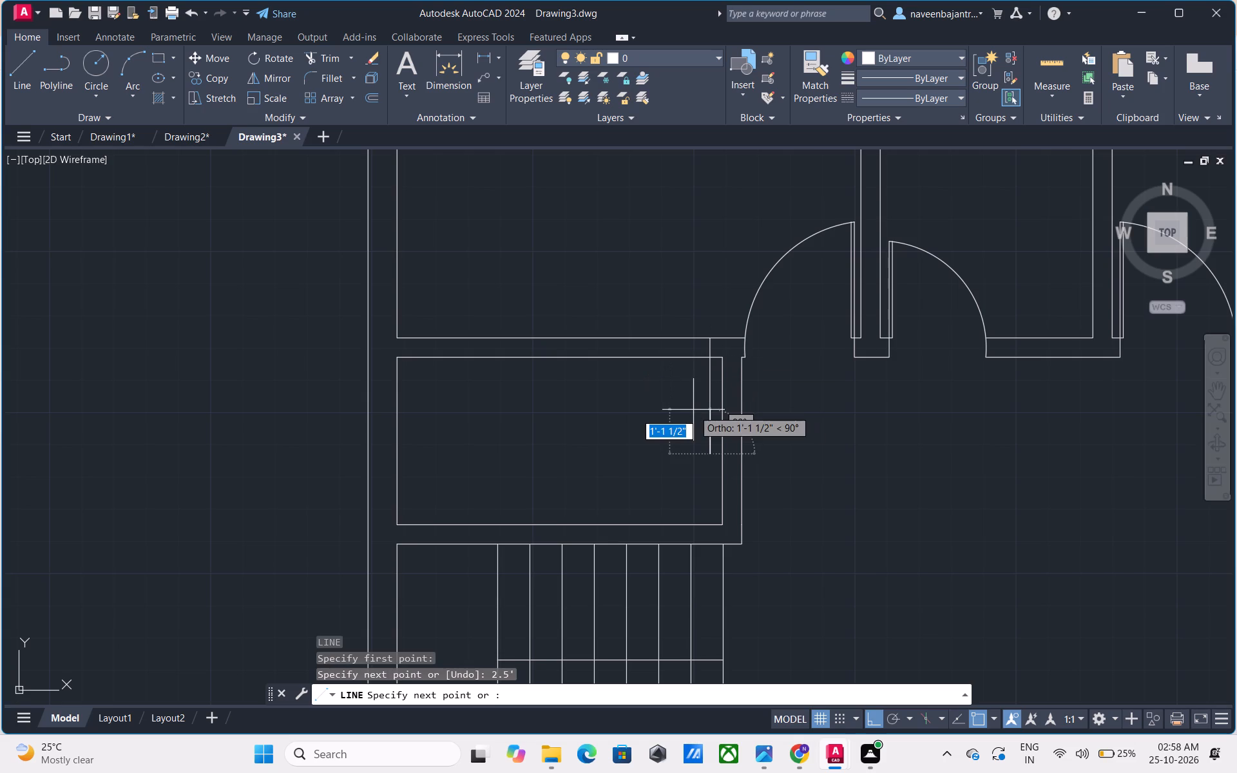
key(Escape)
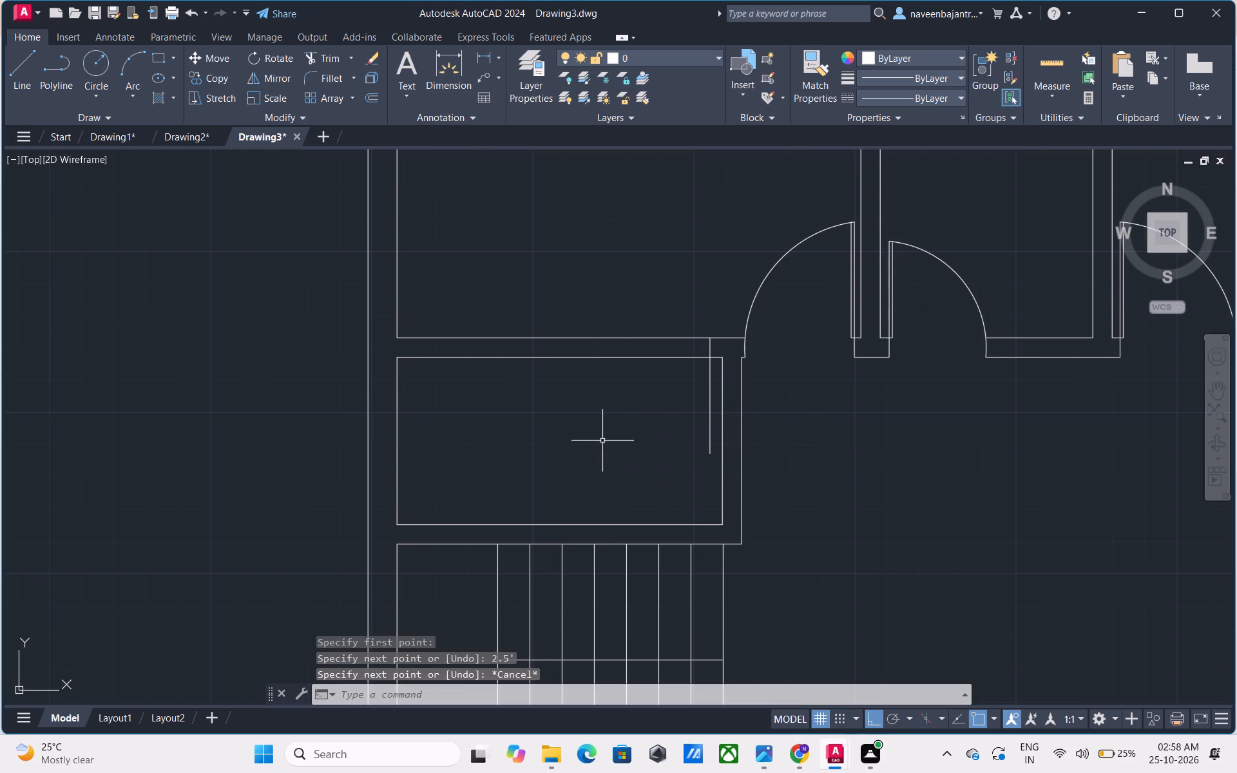
Offset the door leaf line 1" toward the opening side to give the leaf its thickness.
text(O 1")
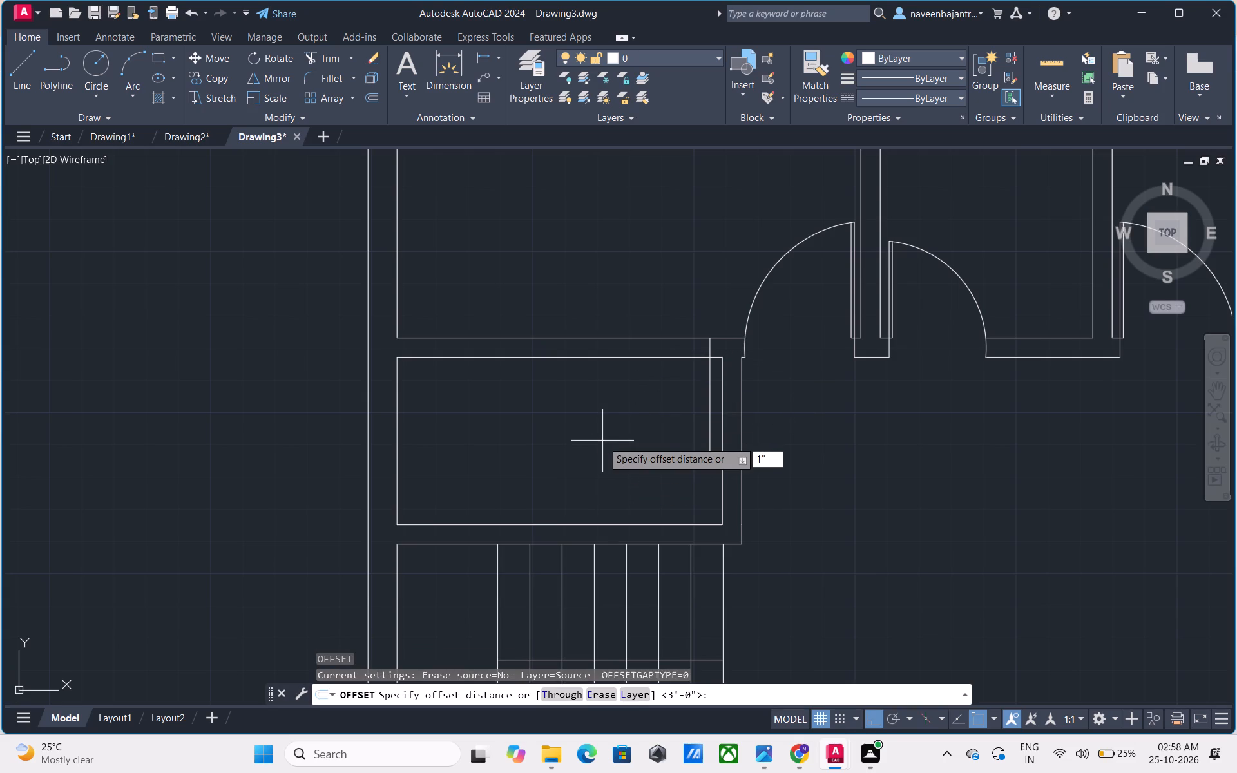
key(Return)
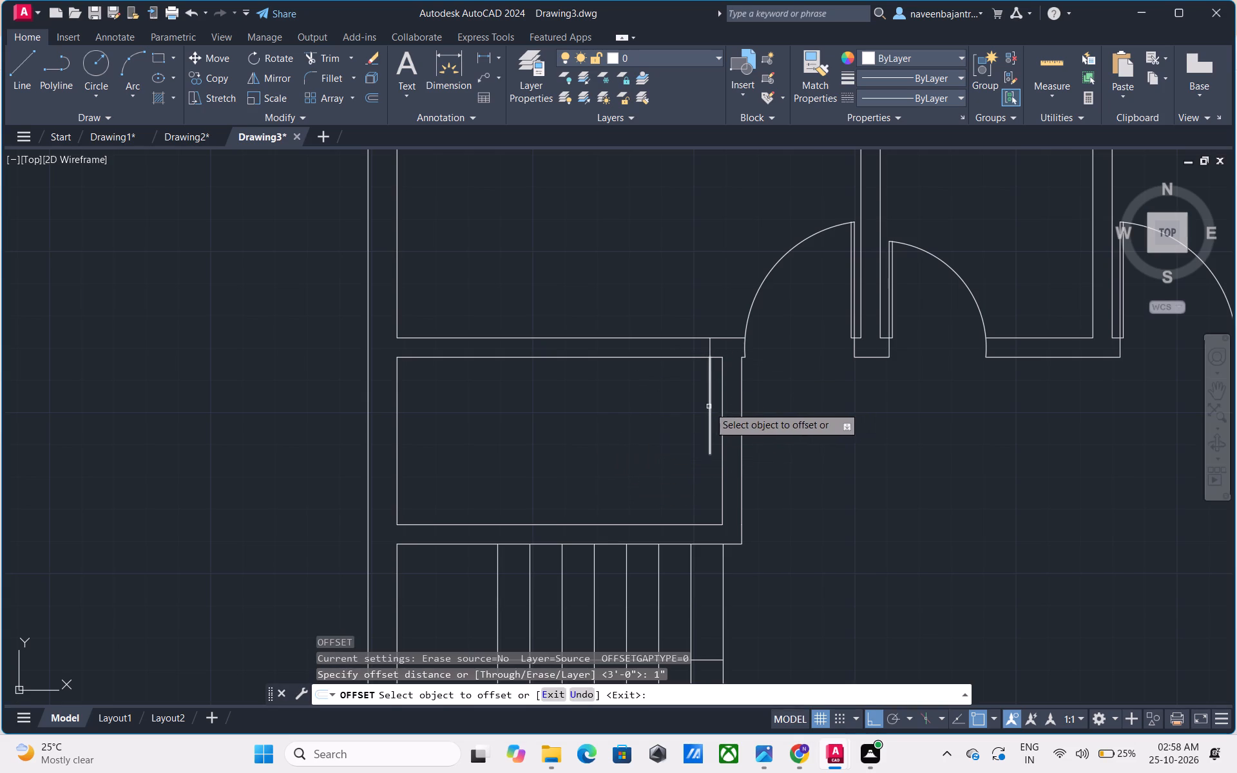
click(709, 406)
click(682, 415)
key(Escape)
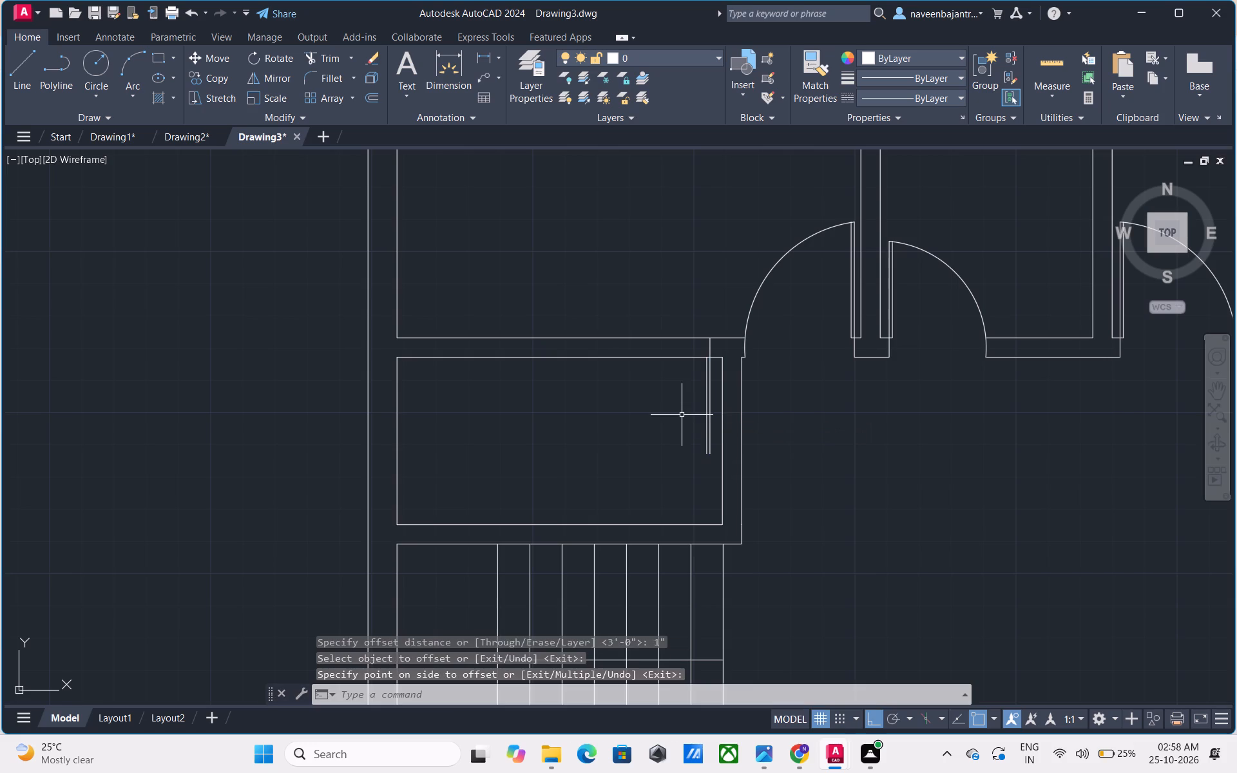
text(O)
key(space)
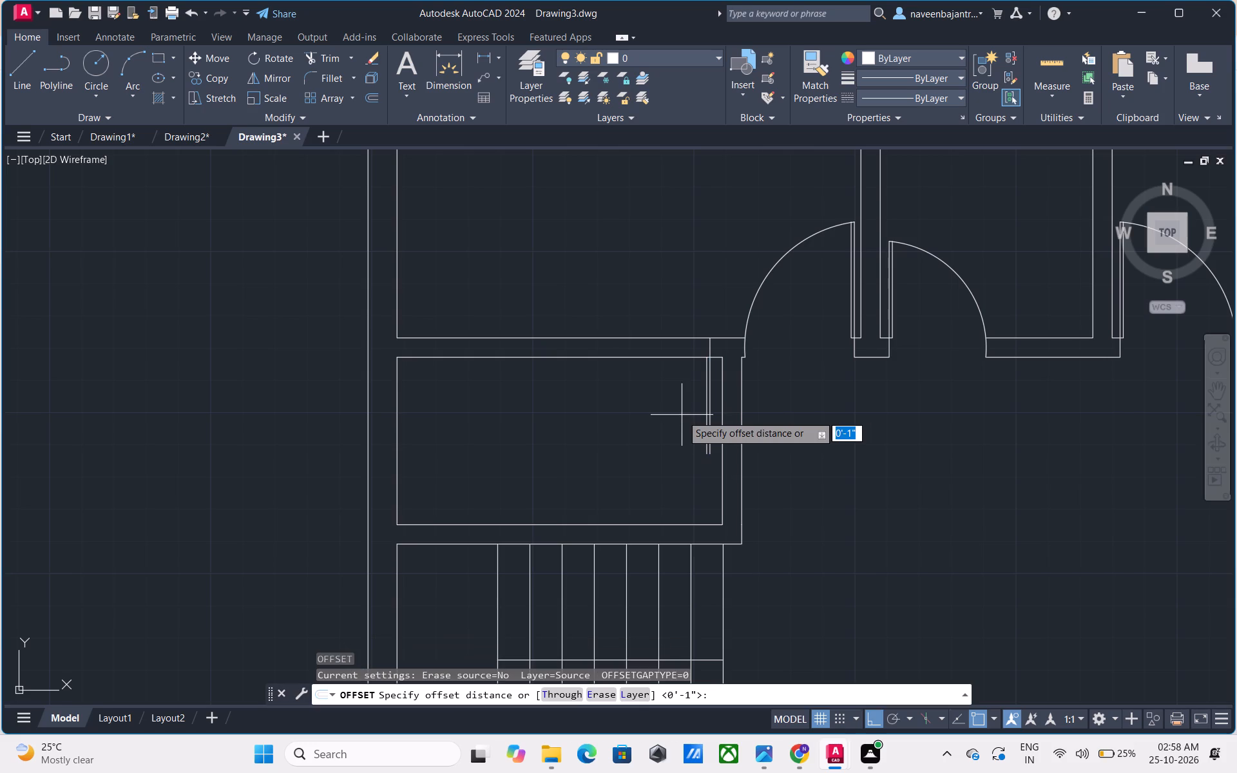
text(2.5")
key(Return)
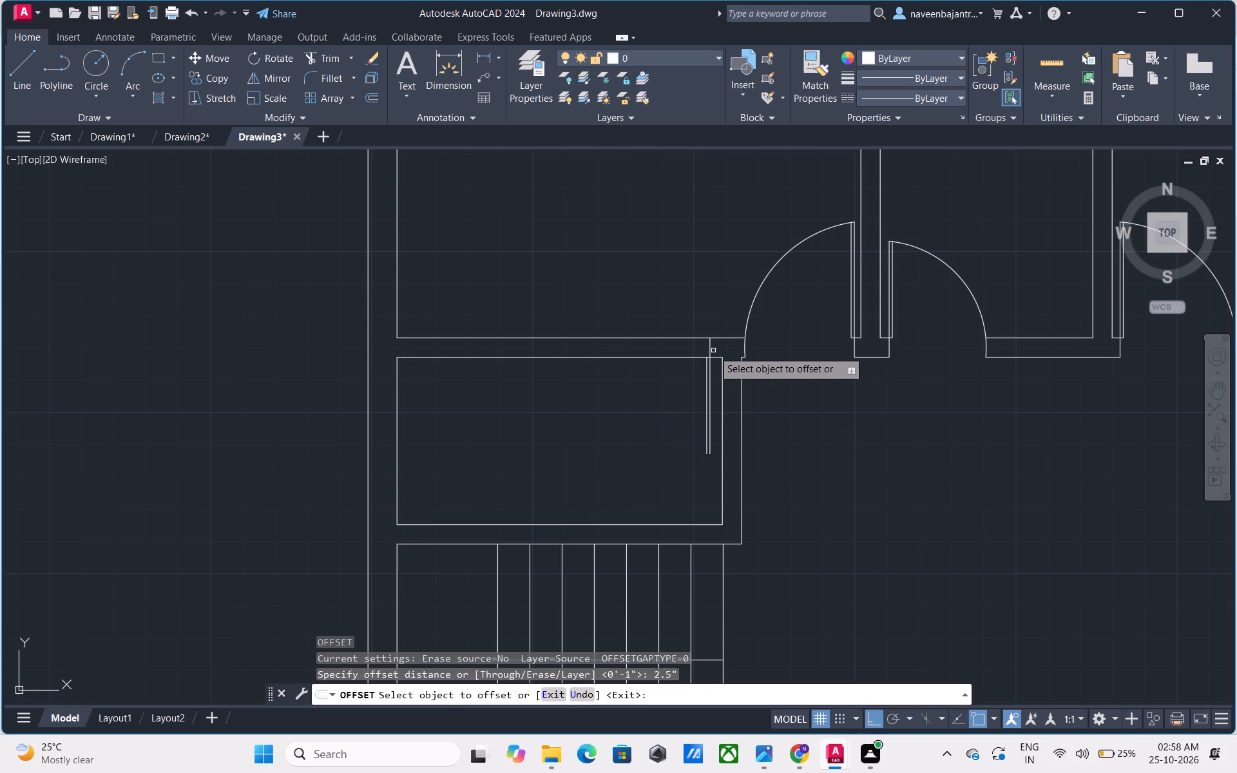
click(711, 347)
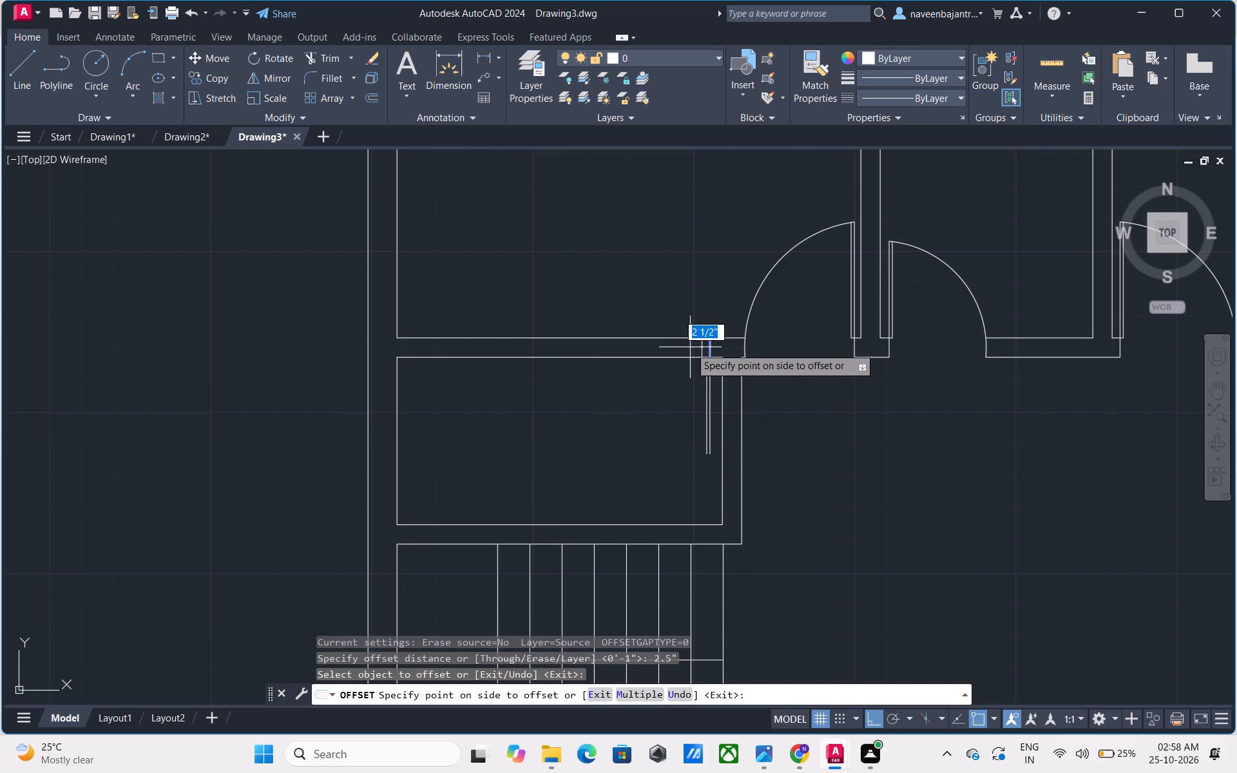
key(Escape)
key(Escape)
Offset the small room's jamb line 2.5' to the left along the wall to form the far jamb.
text(O)
key(space)
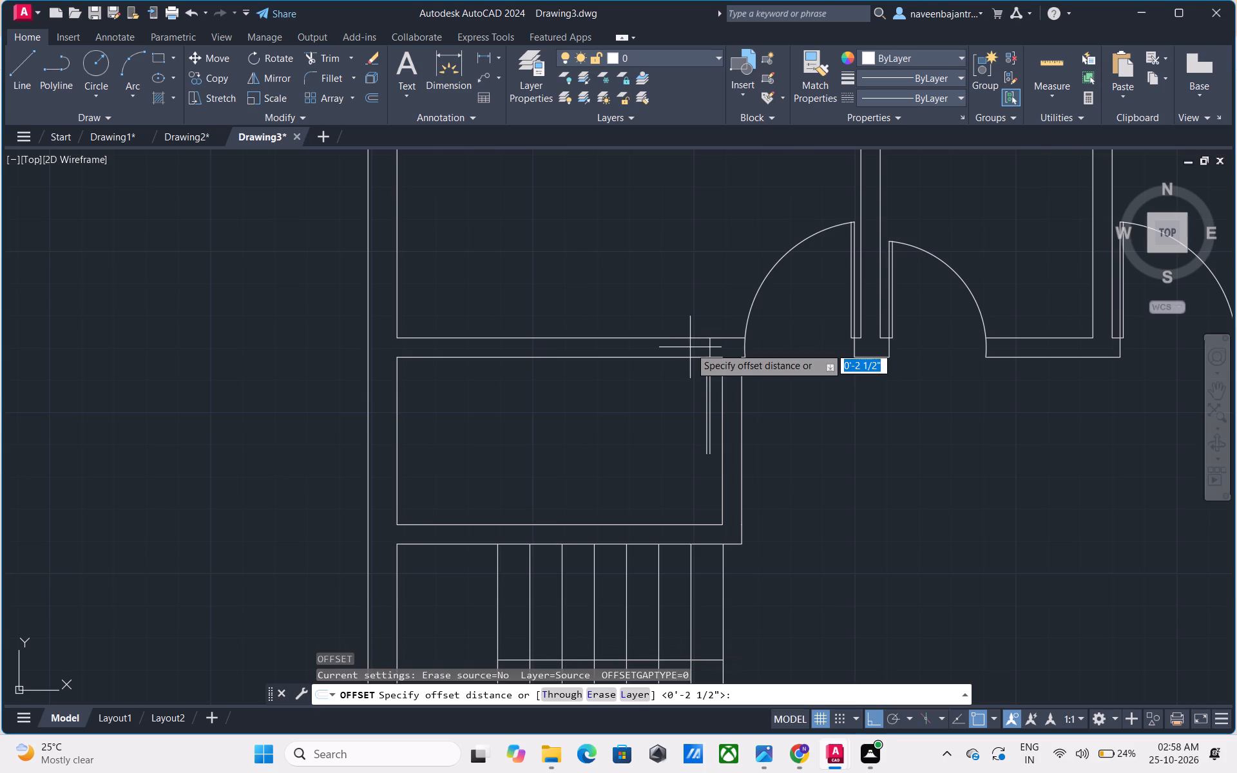
text(2.5')
key(Return)
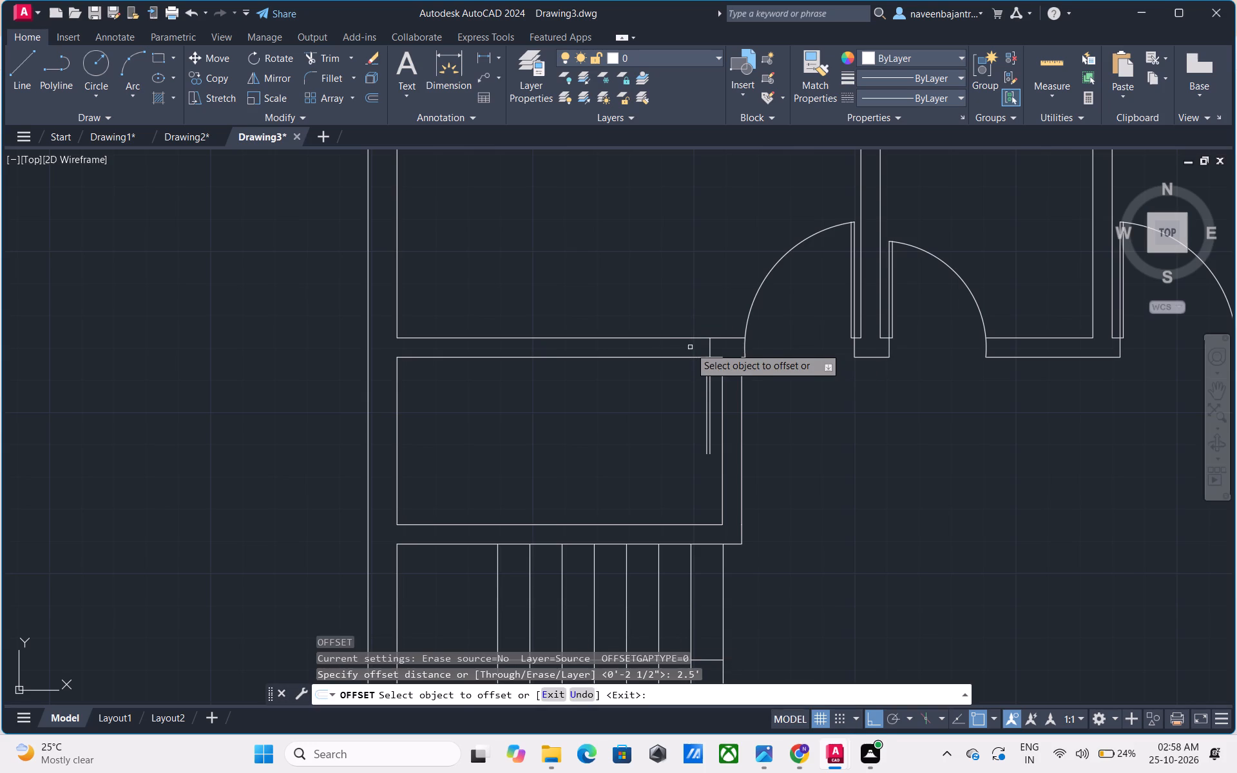
click(710, 350)
click(674, 350)
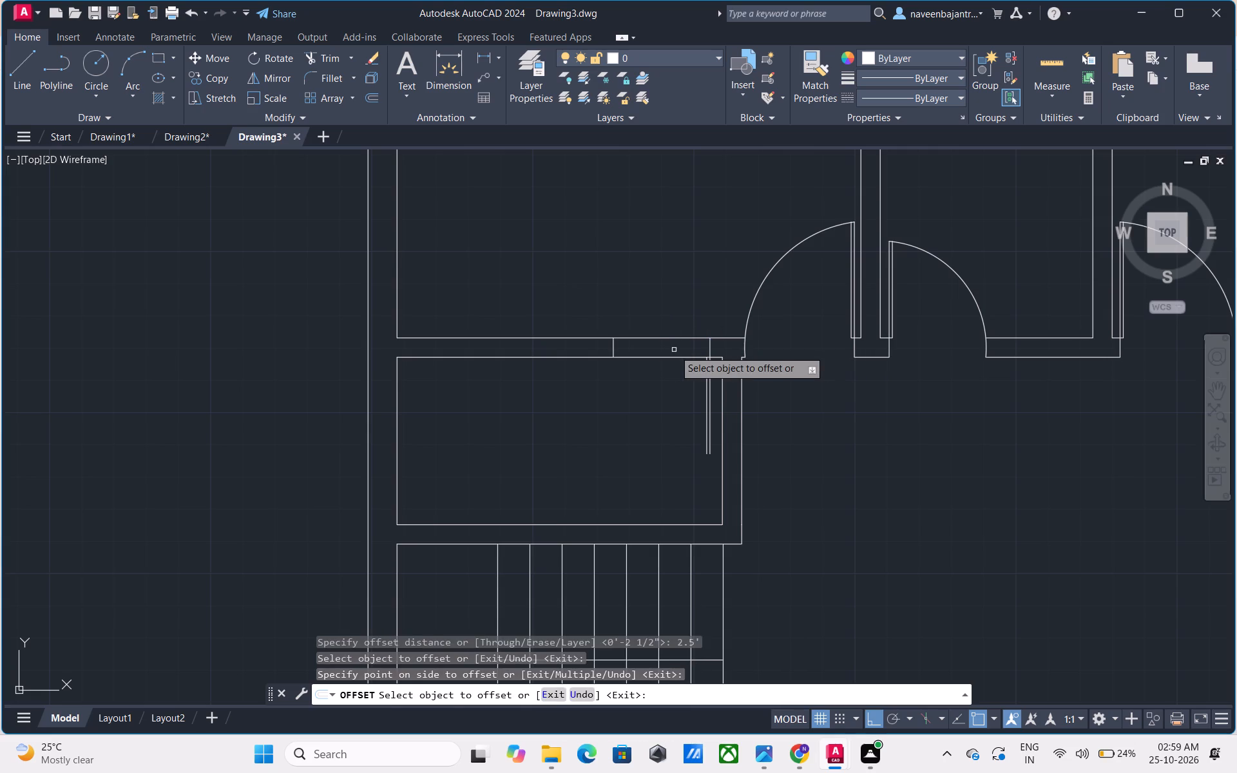
key(Escape)
Trim both horizontal wall lines between the two jambs to open the small room's doorway.
text(TR)
key(space)
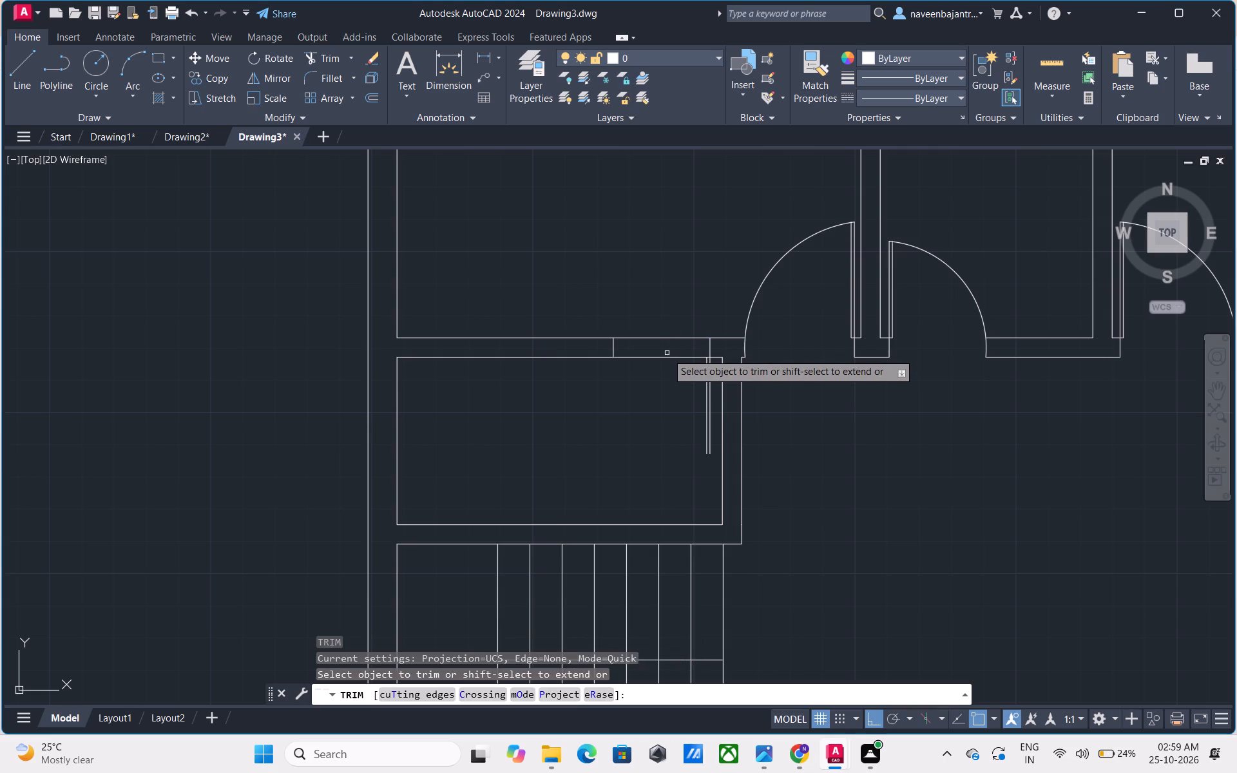
click(665, 356)
click(670, 336)
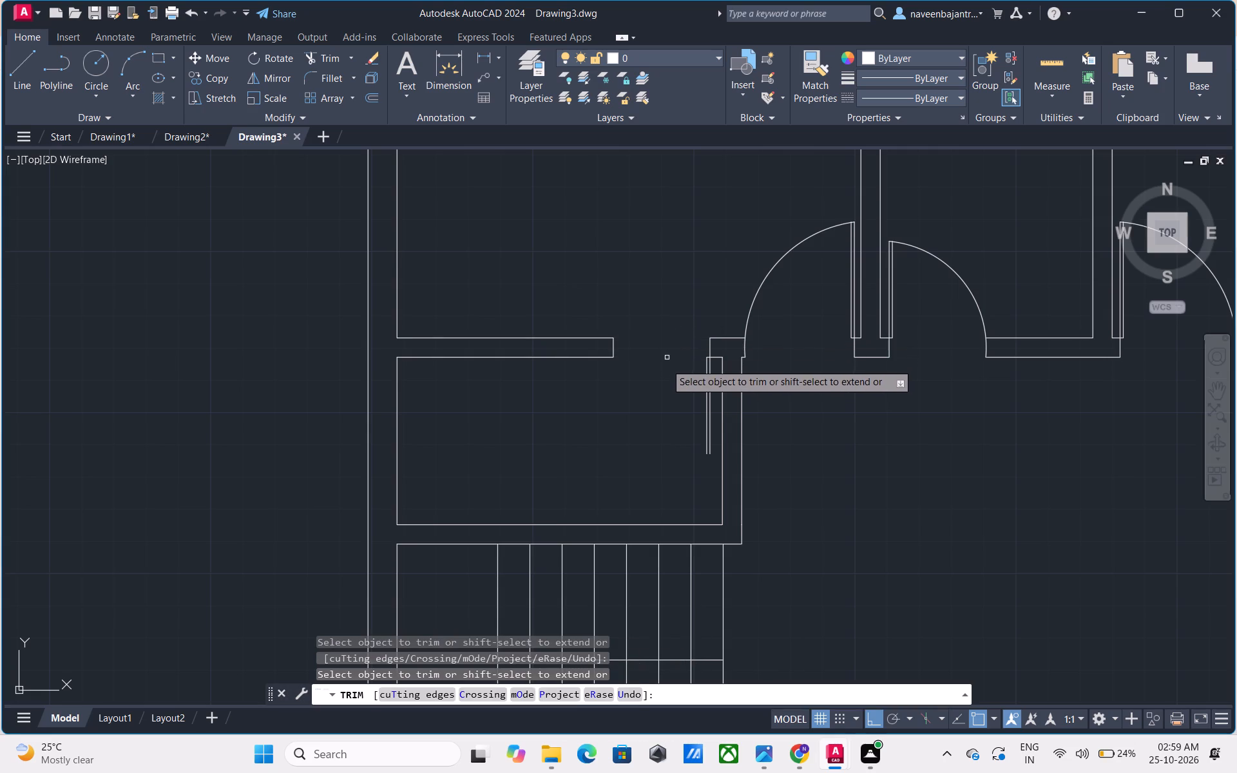
key(Escape)
Draw a three-point swing arc from the leaf's lower end through the far jamb's lower corner to its upper corner.
click(119, 75)
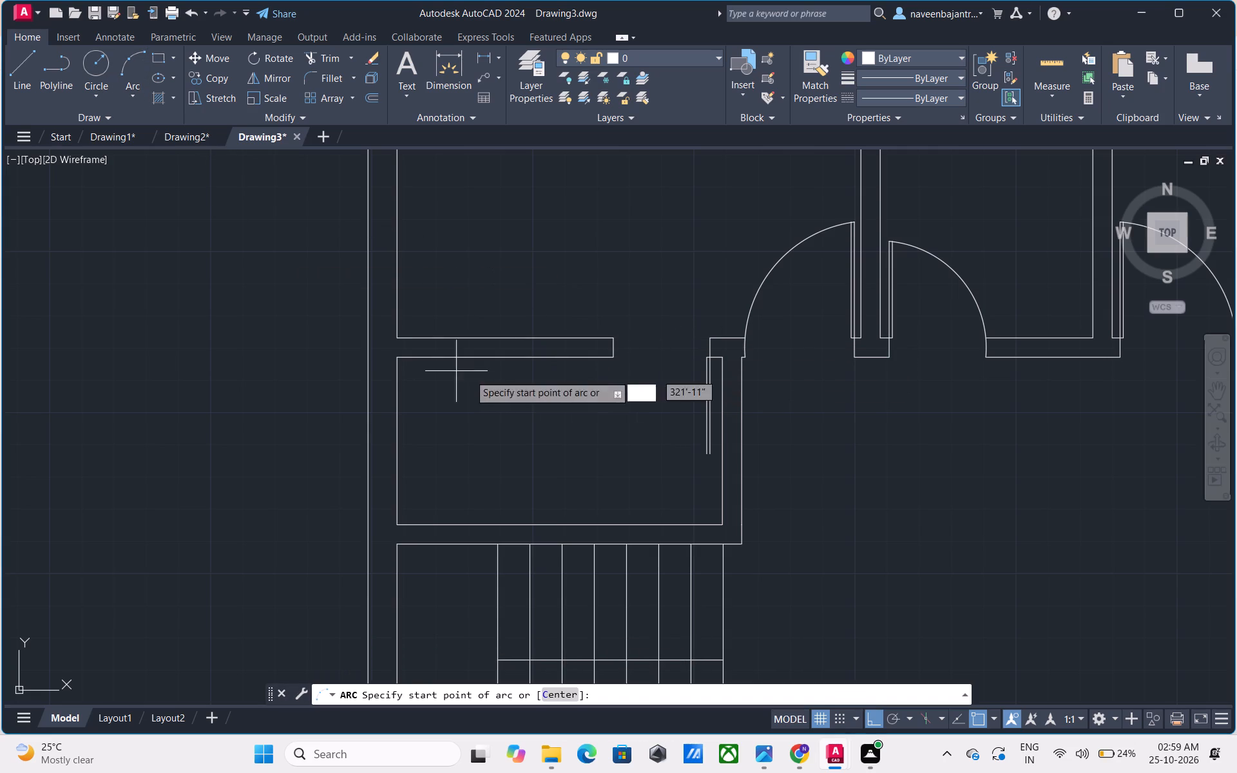
click(711, 455)
click(617, 361)
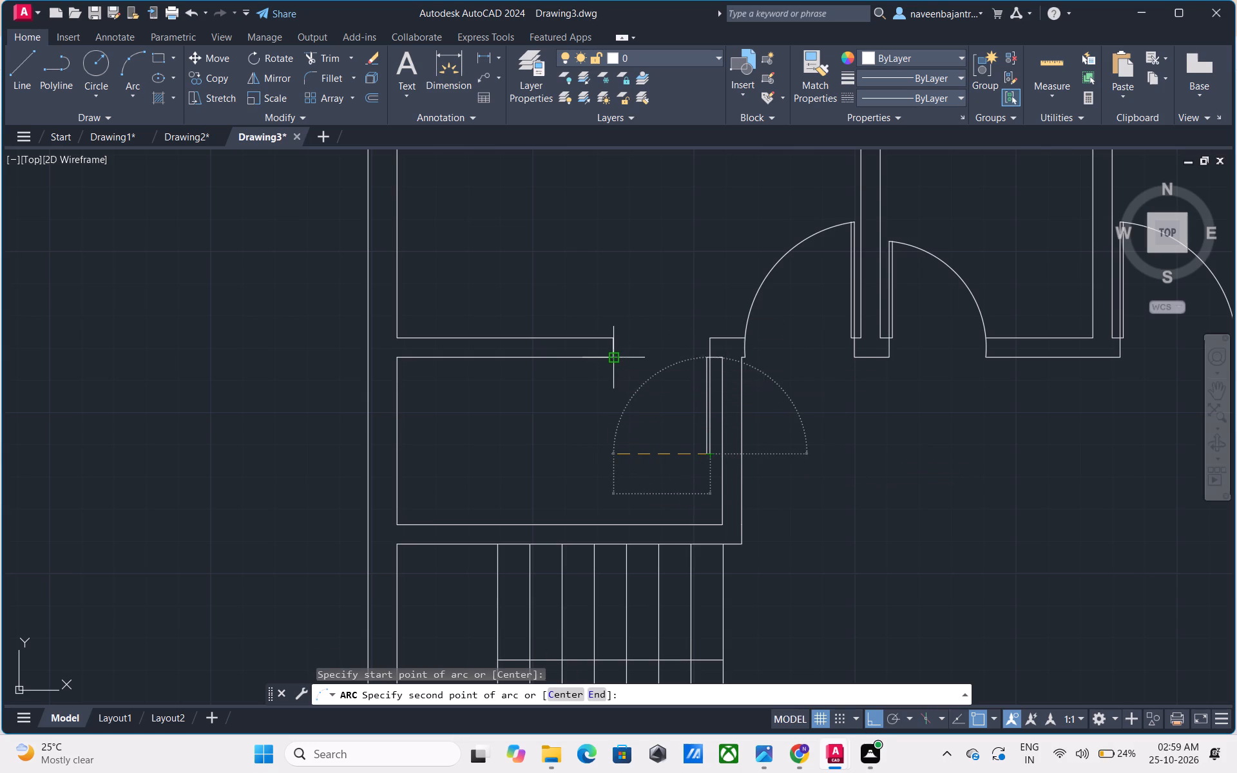
click(617, 338)
key(Escape)
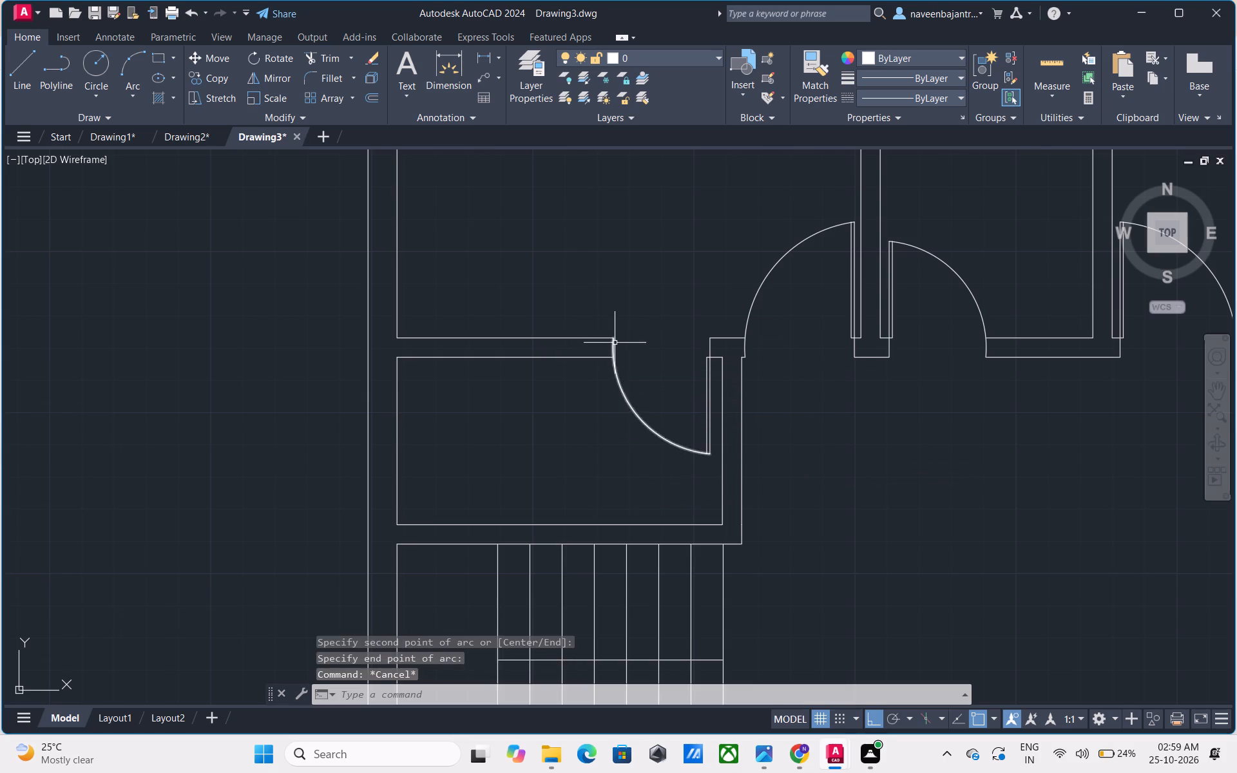
Trim away the straight far jamb line that overlaps the small room door's swing arc within the wall thickness.
scroll(615, 343, up, 4)
text(TR)
key(space)
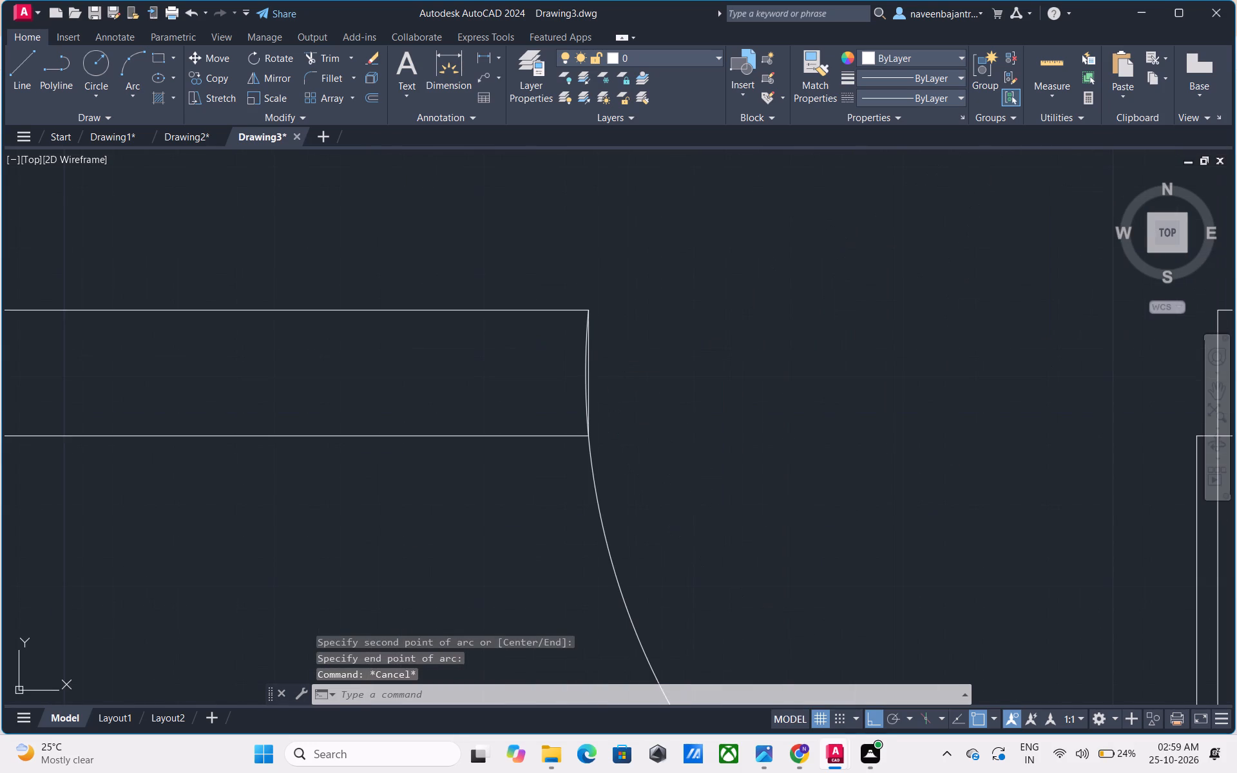
click(589, 373)
key(Escape)
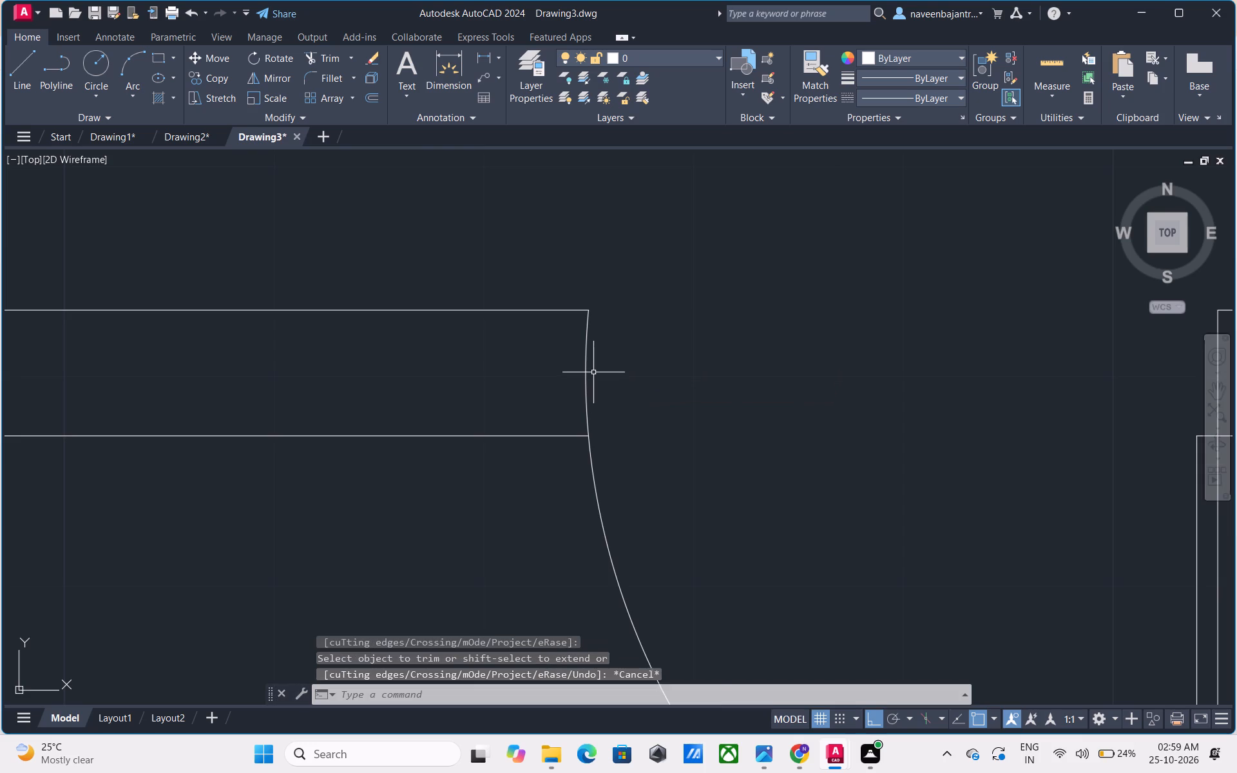
Trim the lower horizontal line across the stairs where it extends past the rightmost stair line.
scroll(600, 369, down, 4)
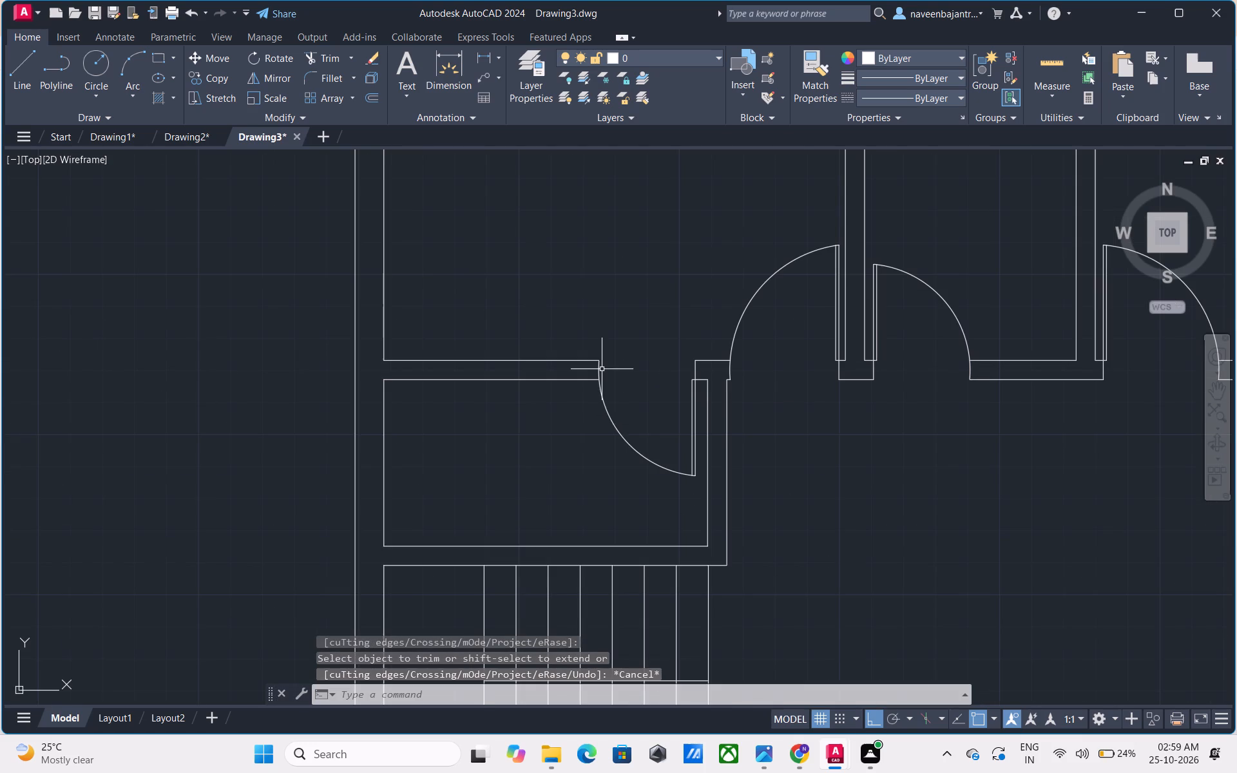
scroll(602, 369, down, 2)
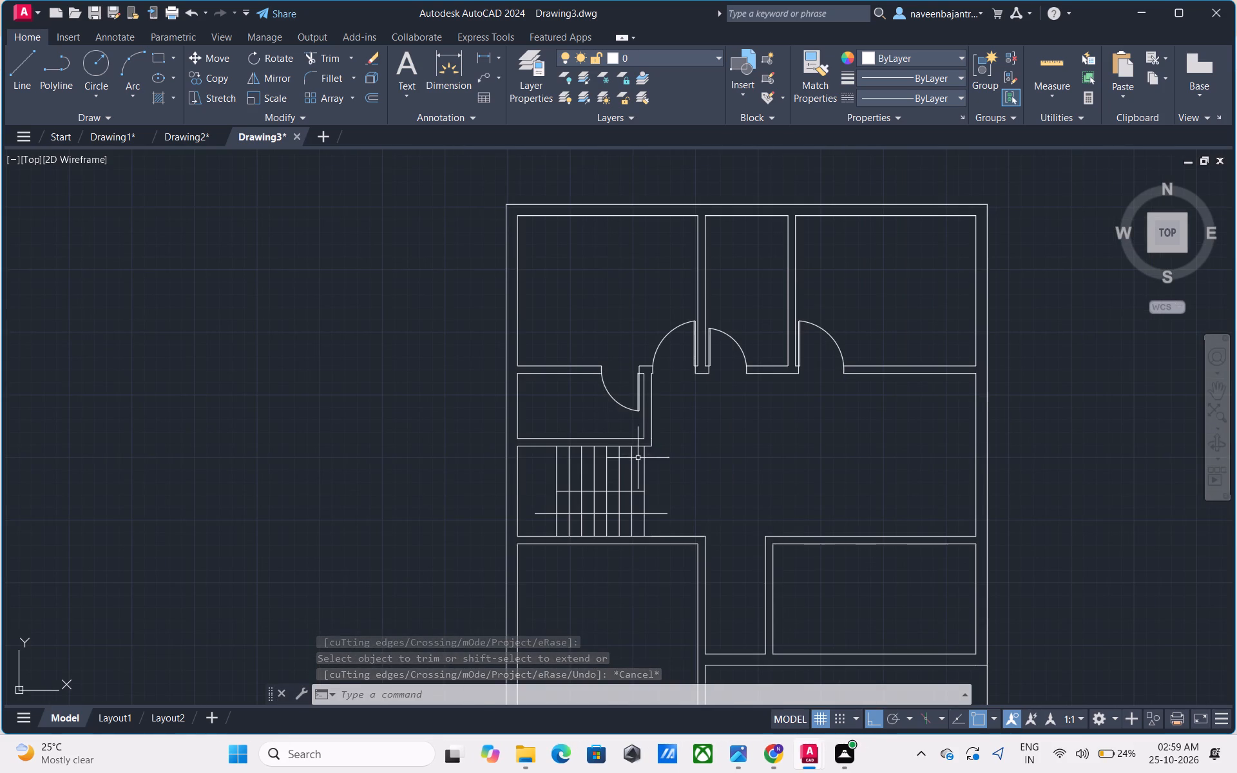
middle_drag(670, 479, 667, 469)
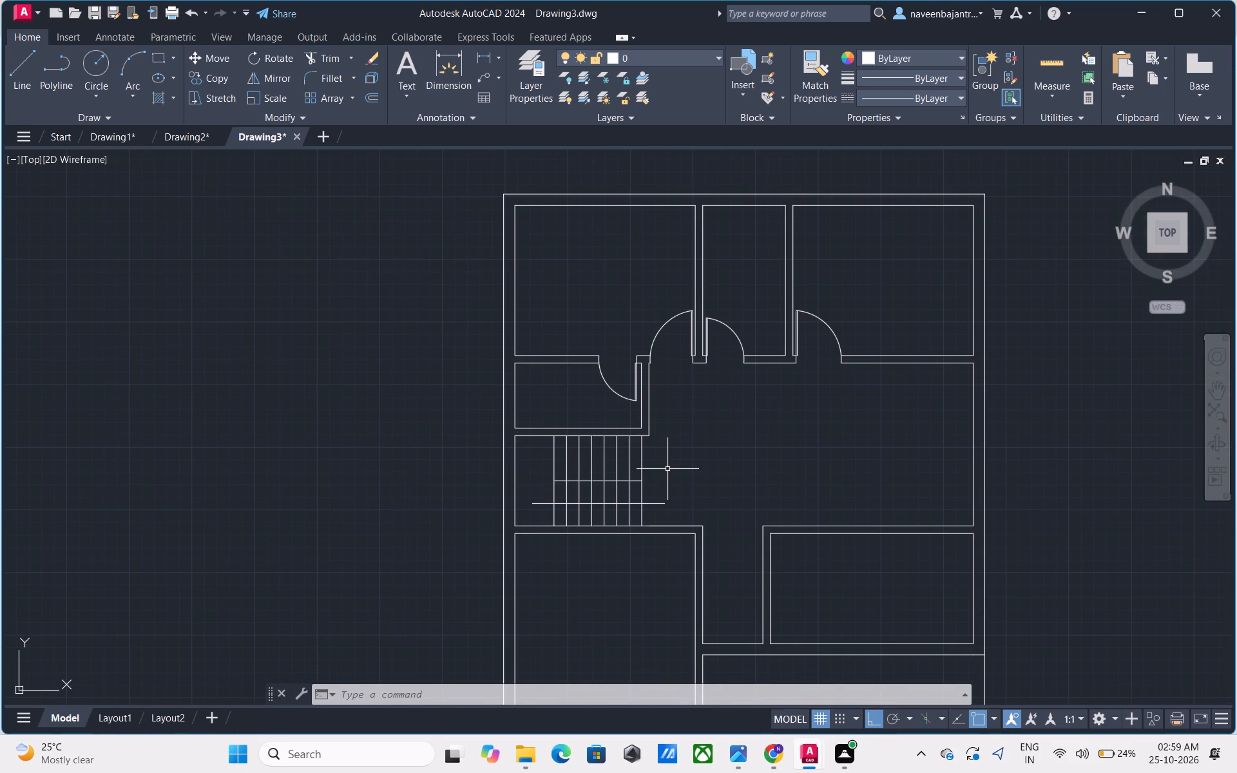
middle_drag(637, 591, 640, 500)
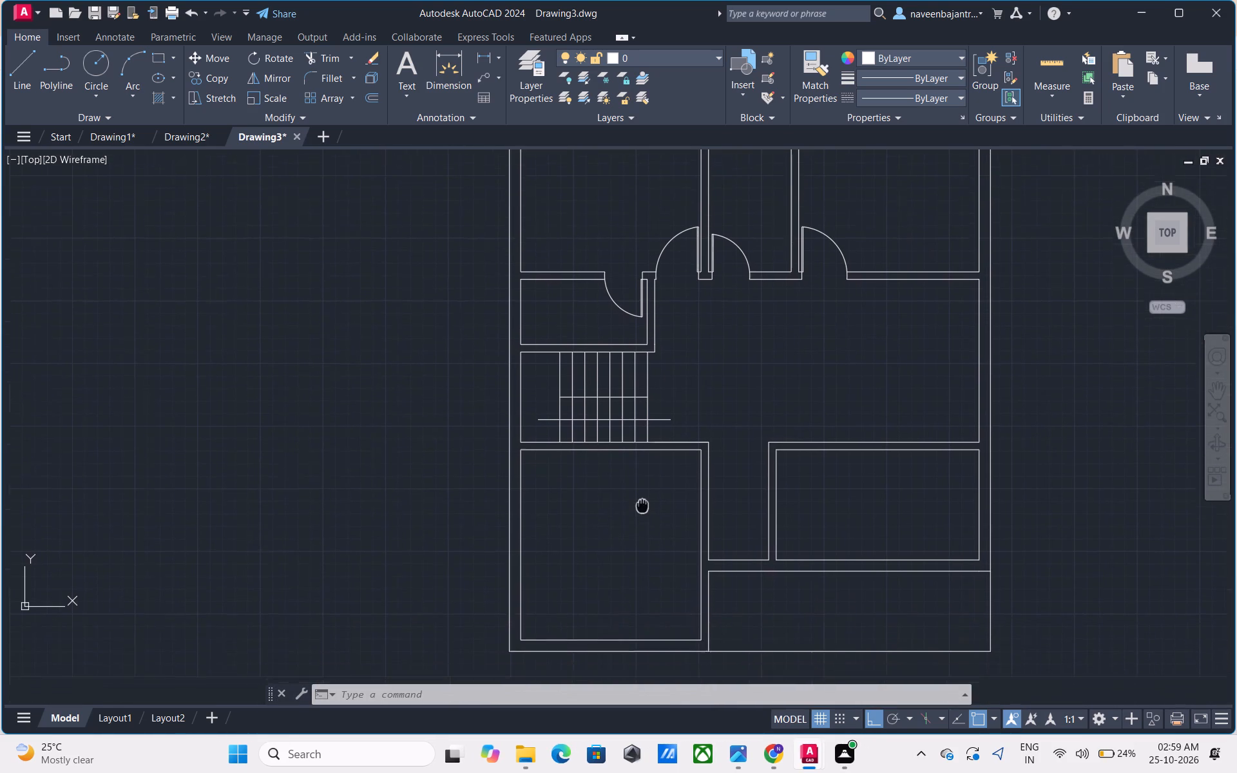
middle_drag(640, 500, 586, 442)
scroll(586, 442, up, 1)
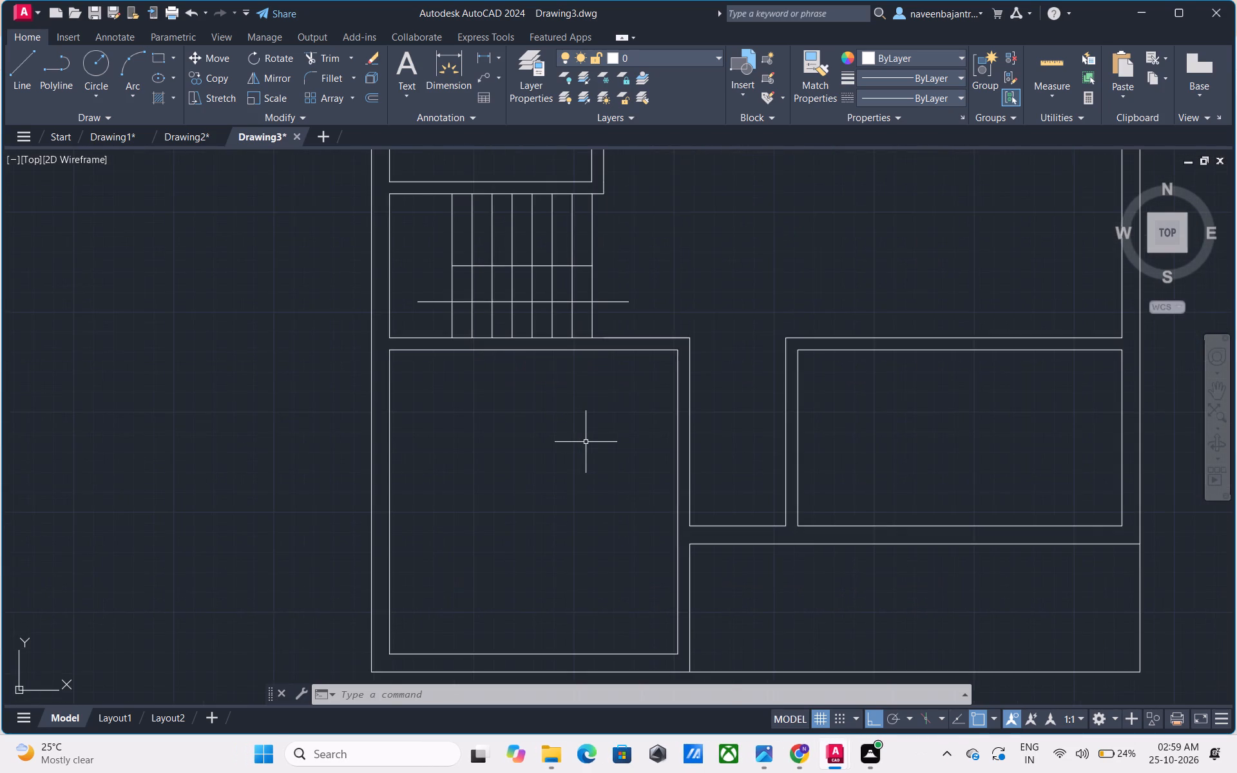
scroll(586, 442, up, 1)
key(Escape)
key(t)
key(r)
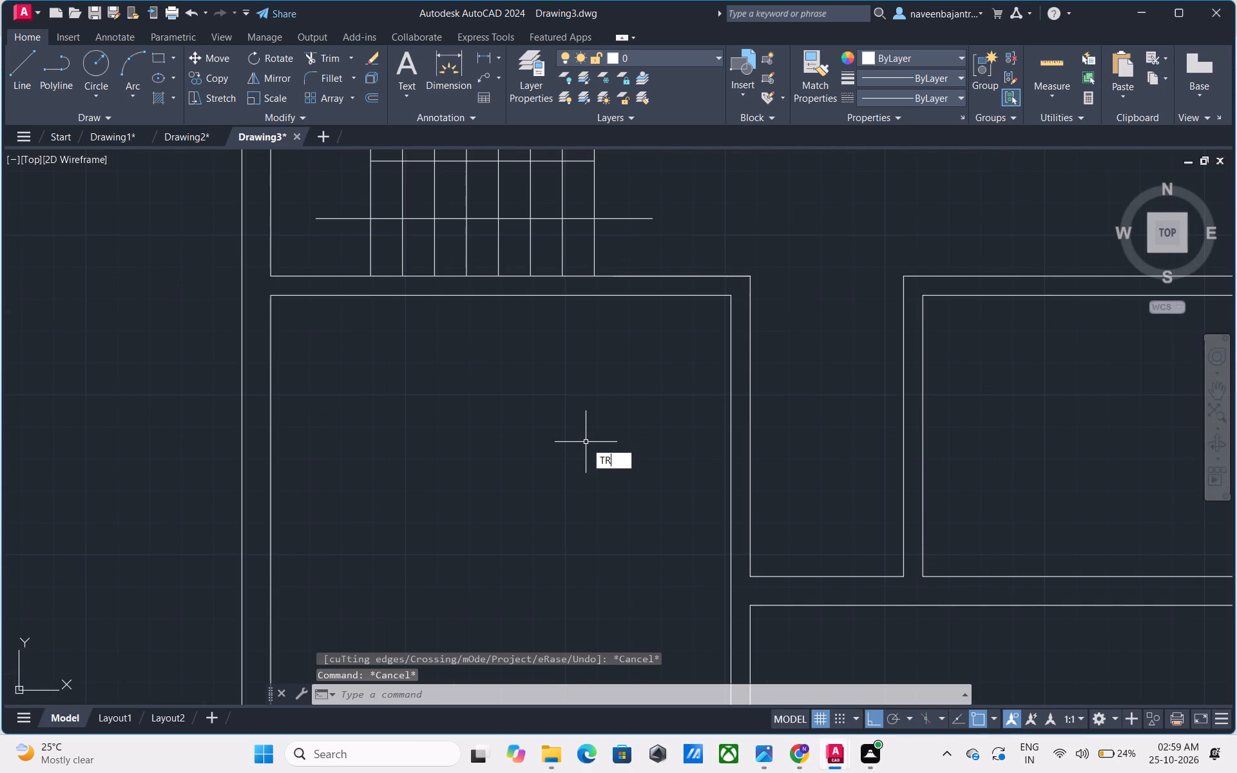
key(space)
click(615, 220)
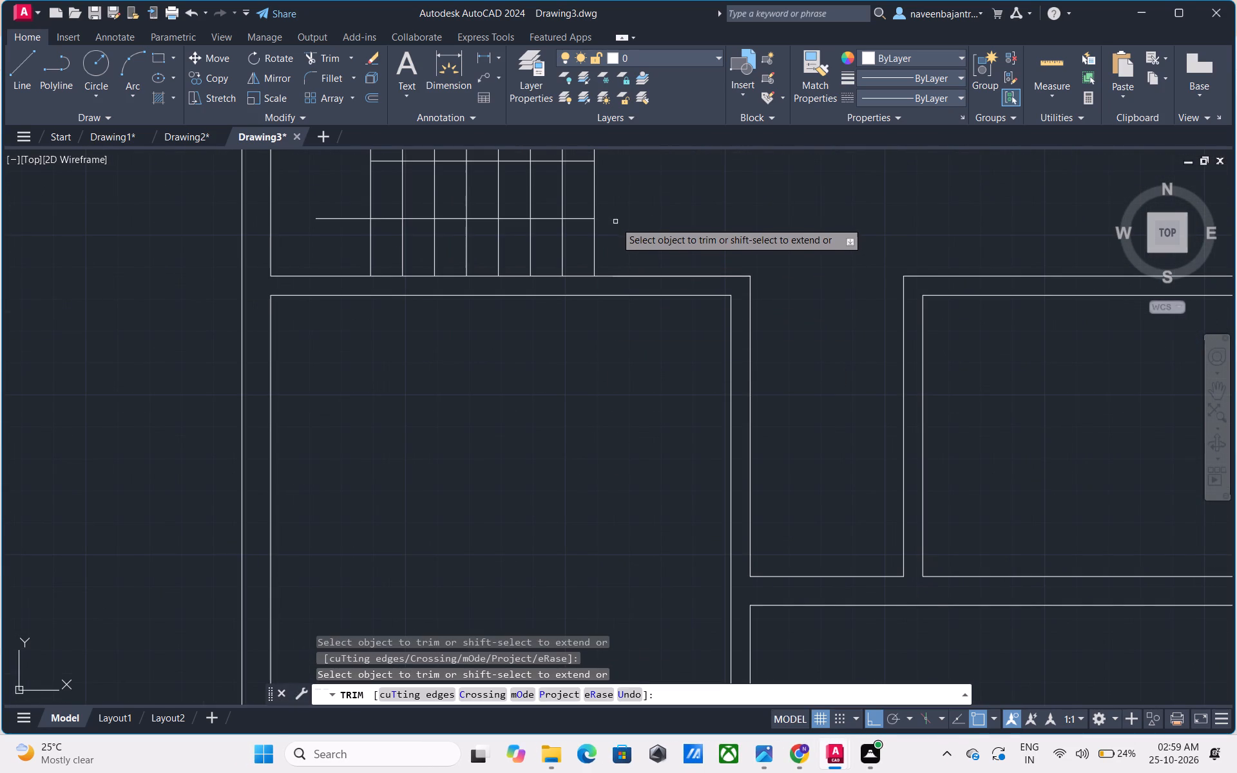
key(Escape)
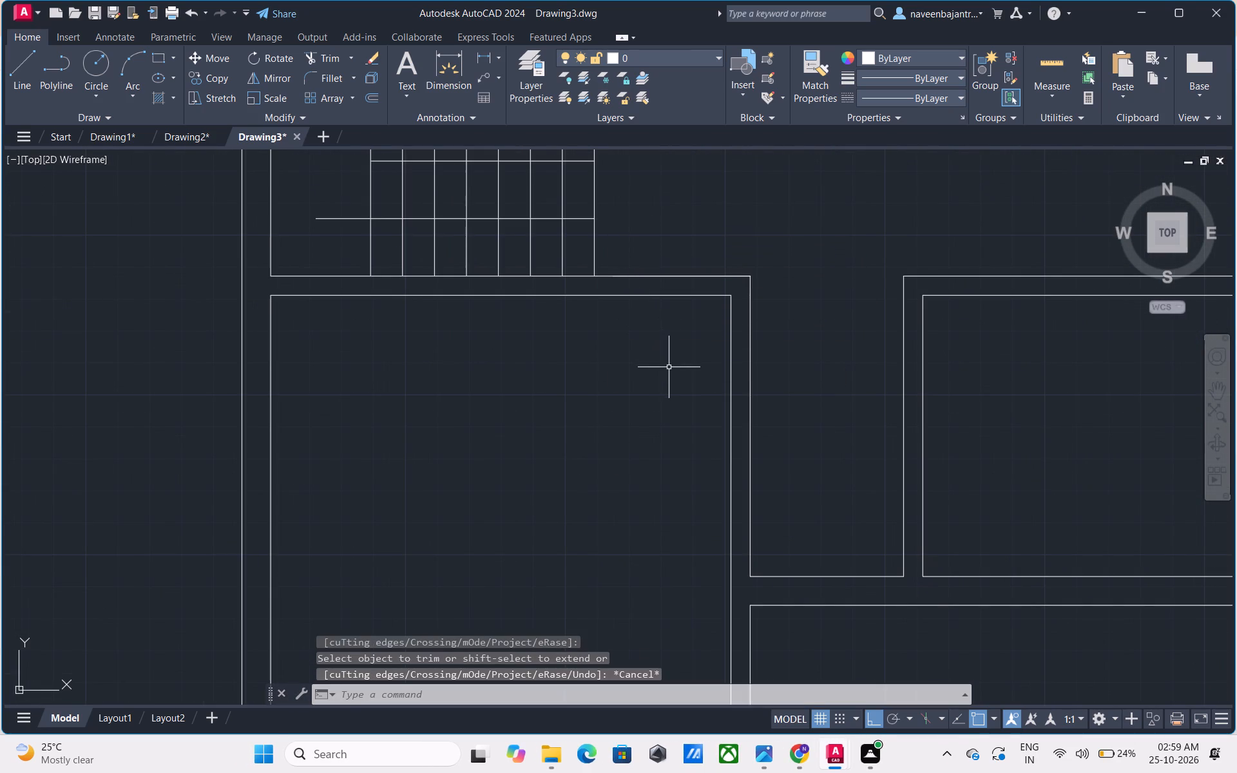
Draw a short vertical jamb line across the upper wall of the room below the stairs, near its upper-right inner corner.
text(L)
key(space)
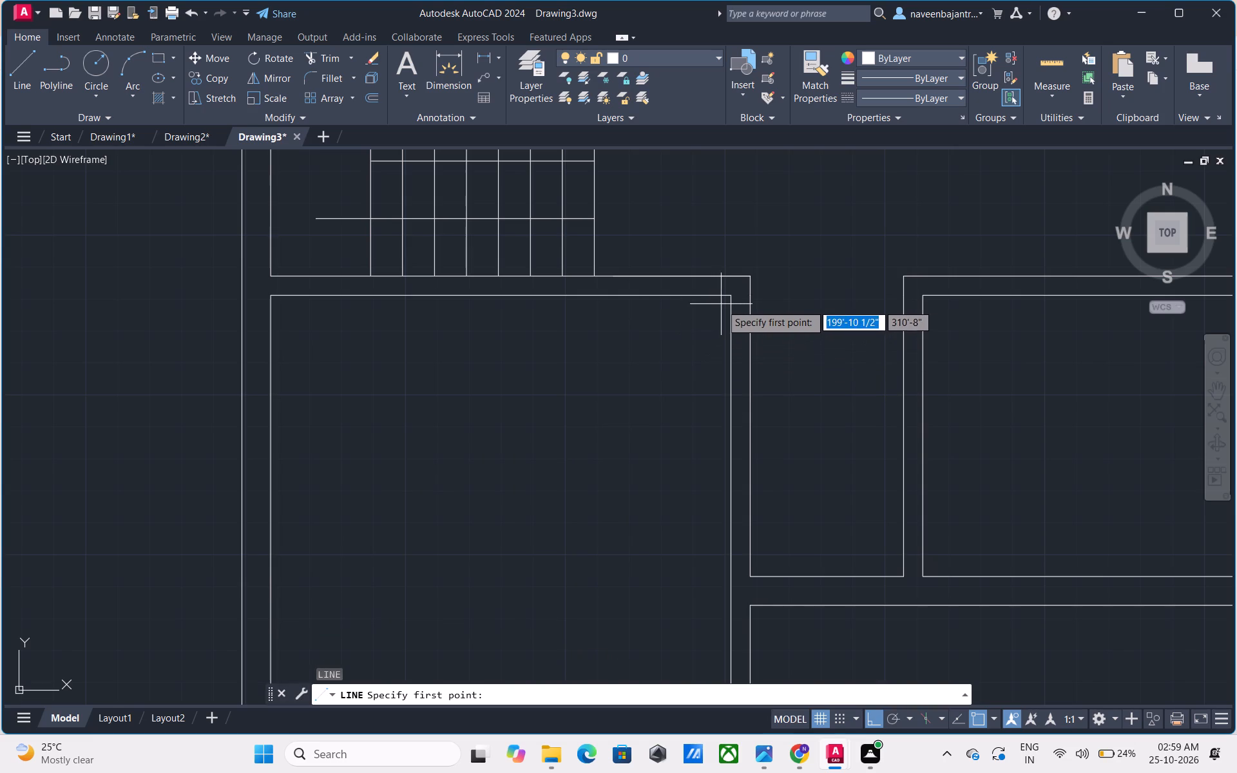
scroll(723, 303, up, 3)
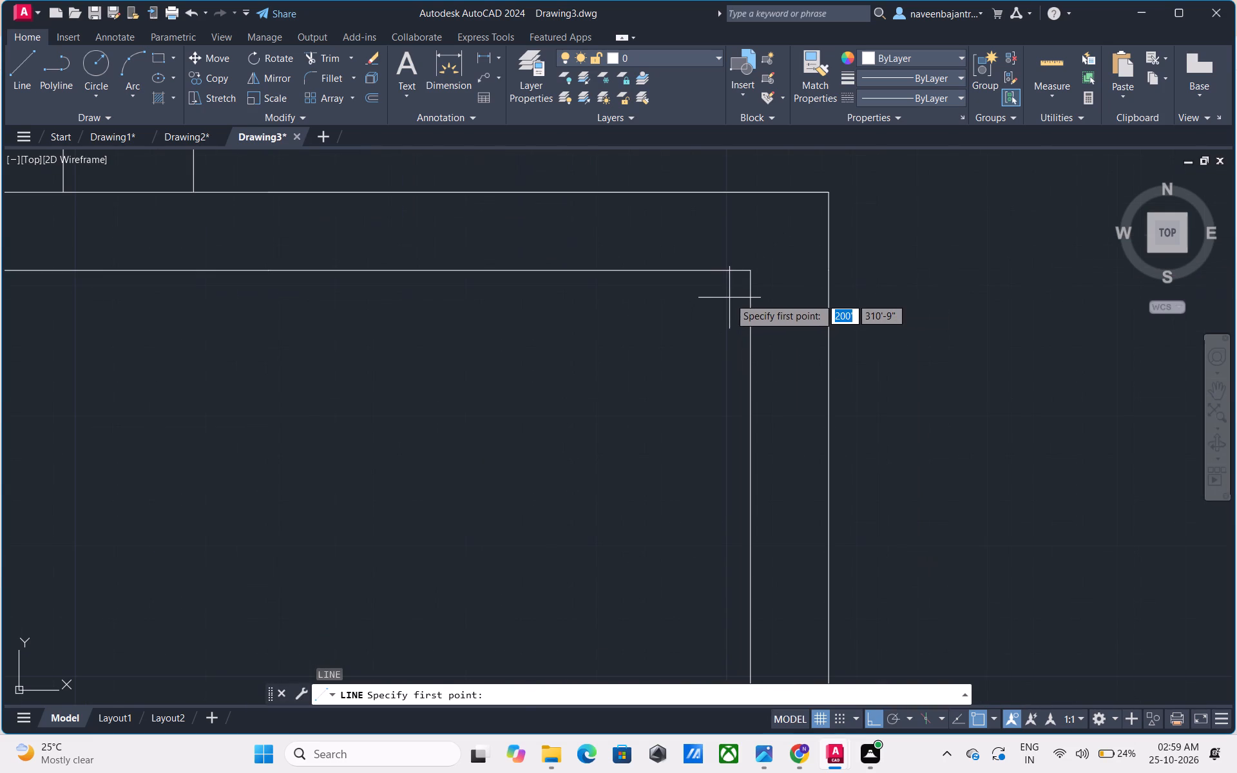
click(729, 298)
click(729, 166)
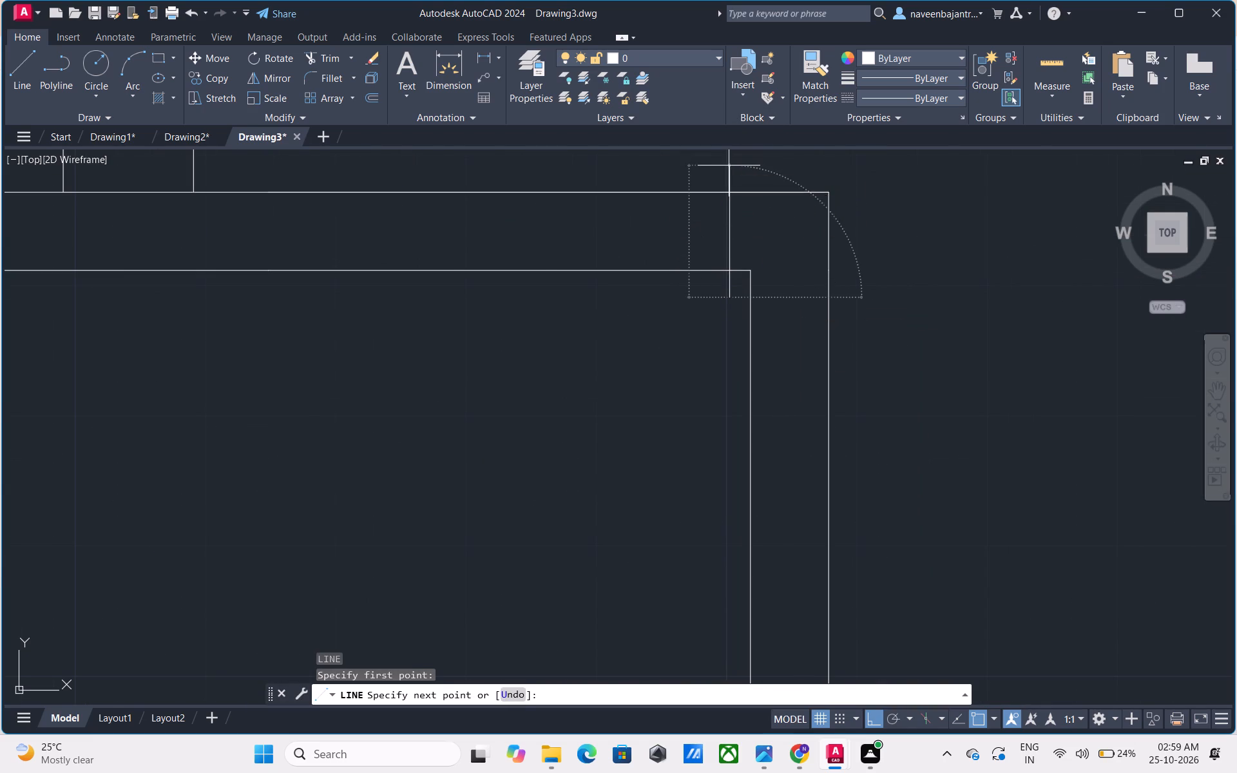
Trim the new jamb line's overhanging ends above and below the upper wall of the room below the stairs.
scroll(729, 166, down, 2)
key(Escape)
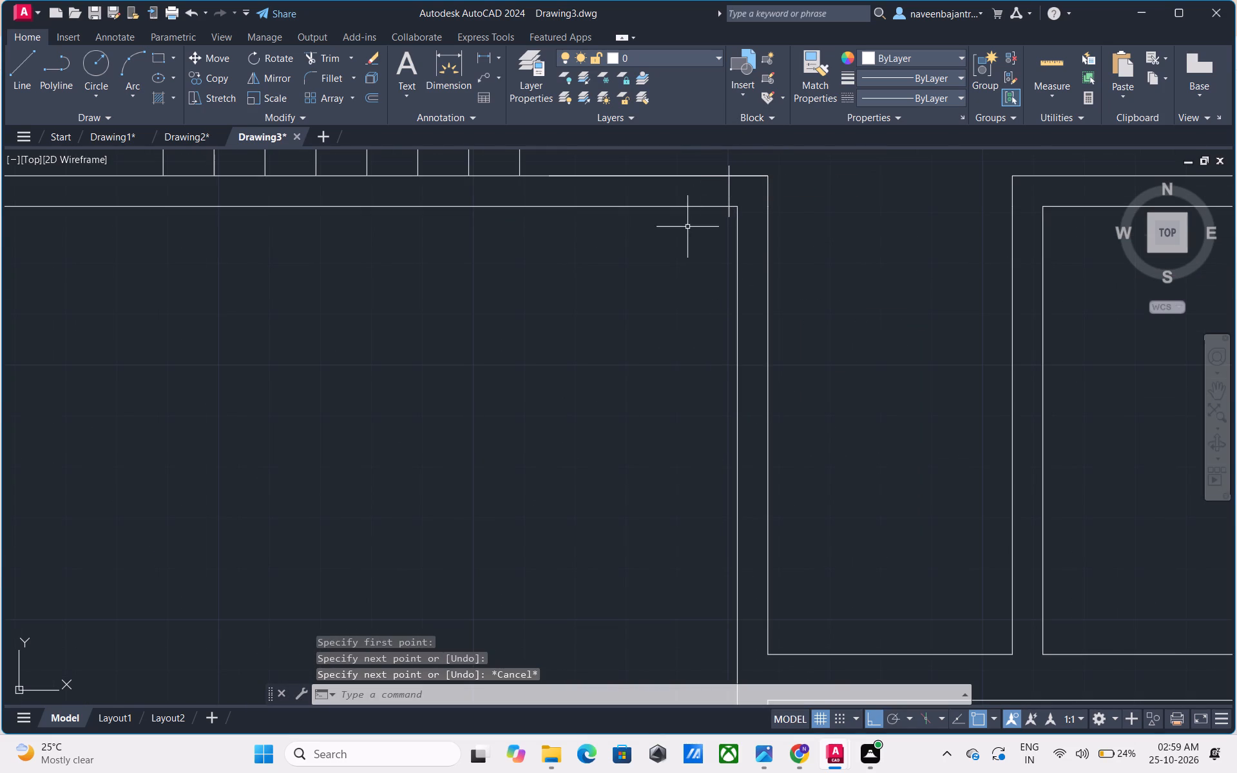
middle_drag(687, 227, 673, 273)
key(Escape)
text(TR)
key(space)
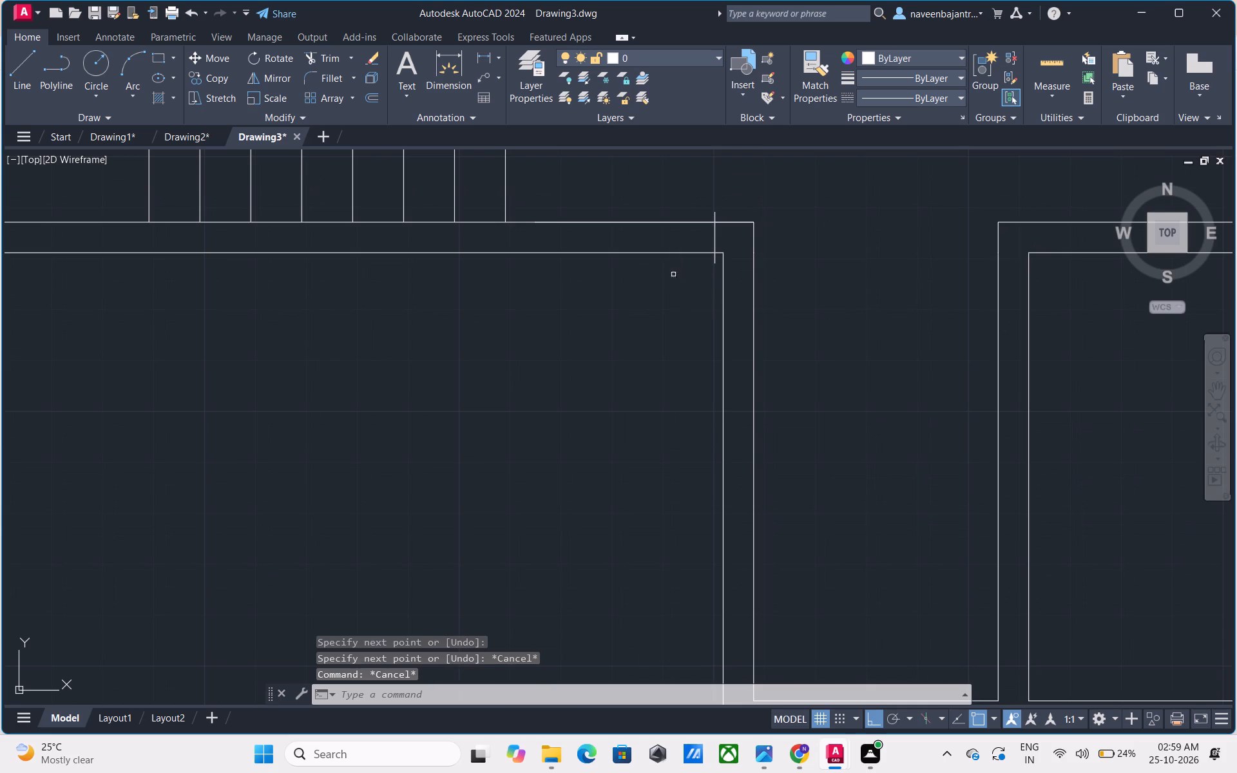
click(714, 262)
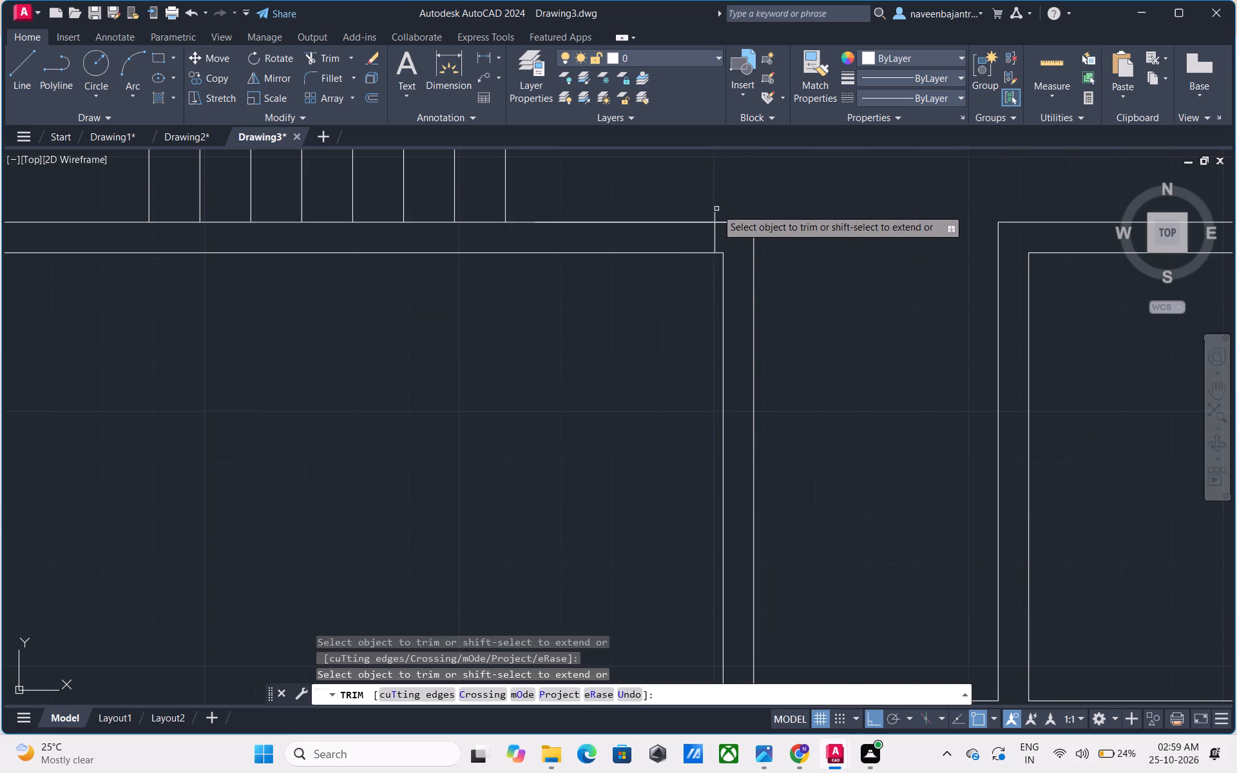
click(715, 213)
key(Escape)
Draw a 3' door leaf line straight down into the room from the jamb's lower end.
key(l)
key(space)
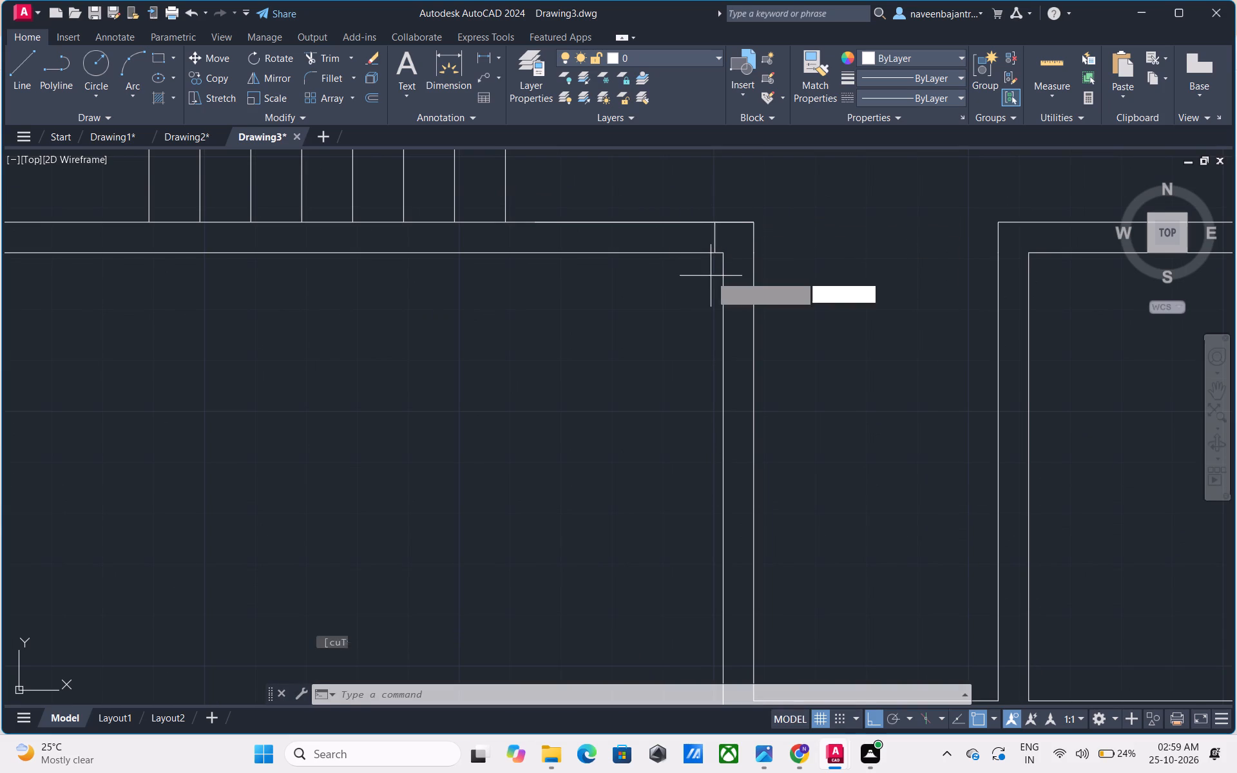
click(716, 254)
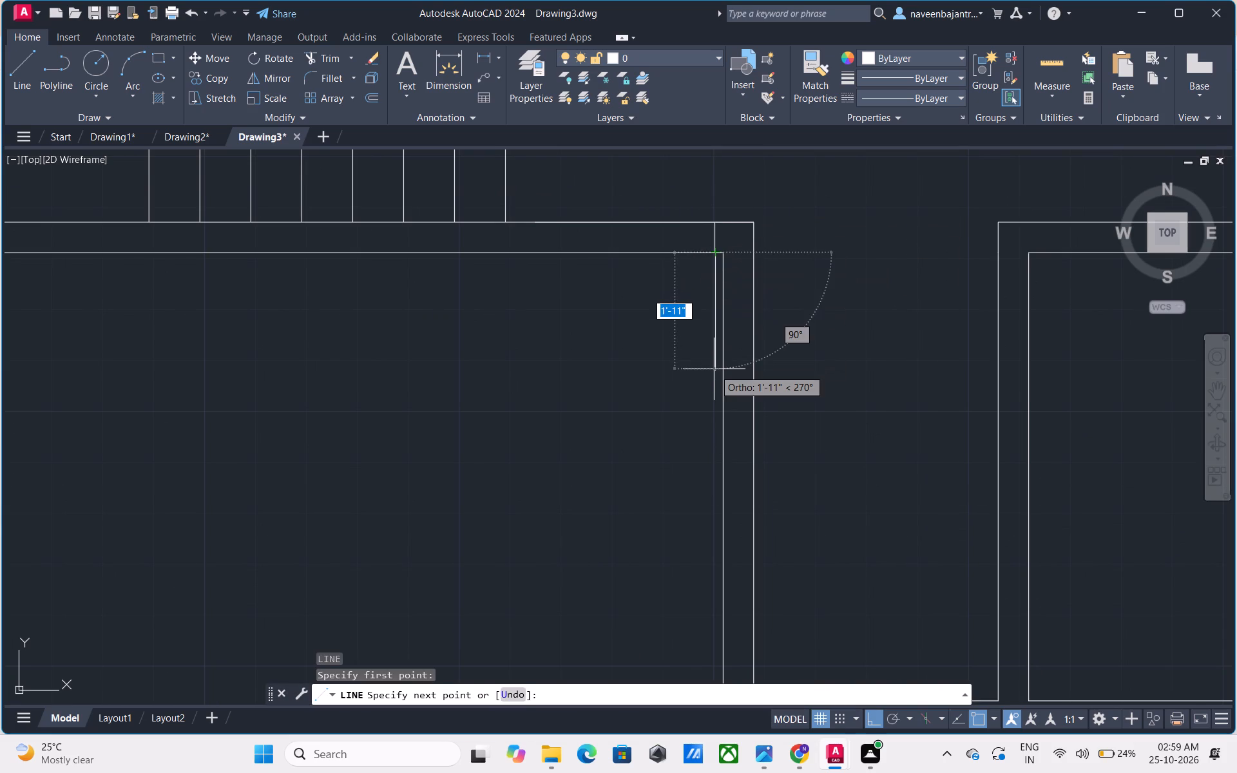
text(3')
key(Return)
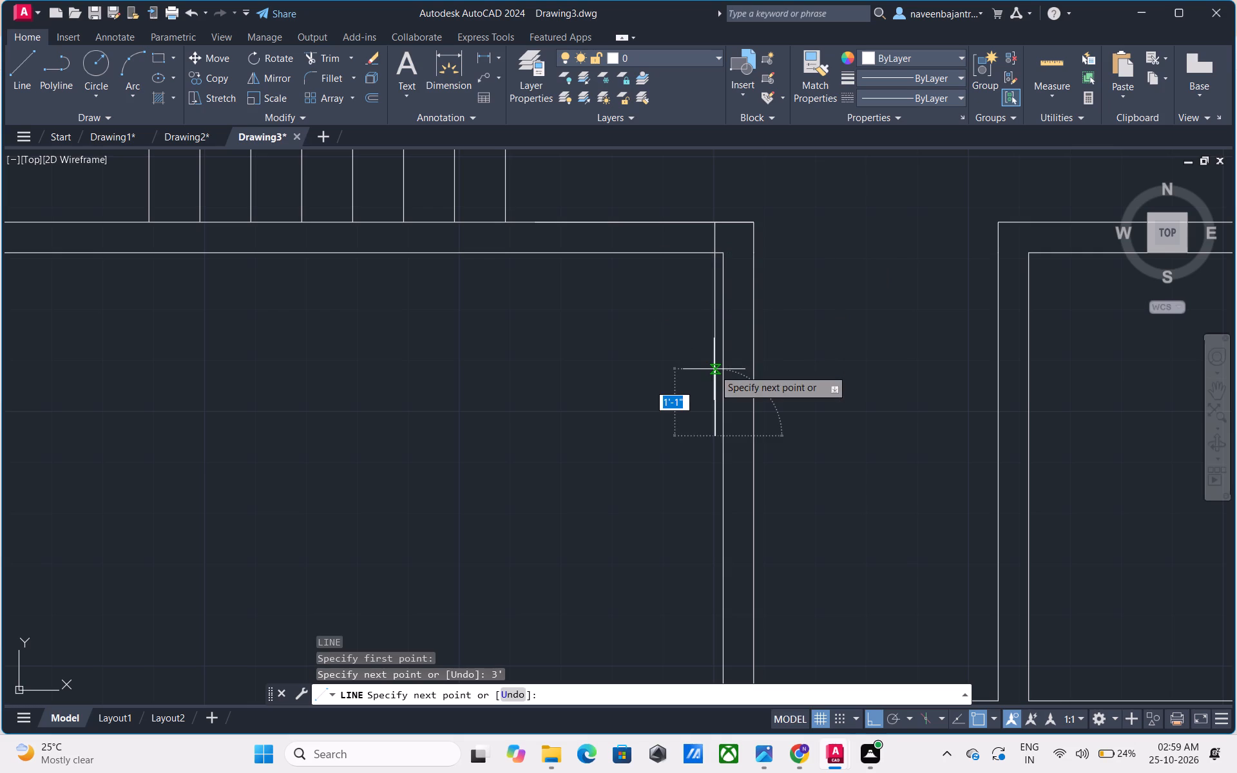
key(Escape)
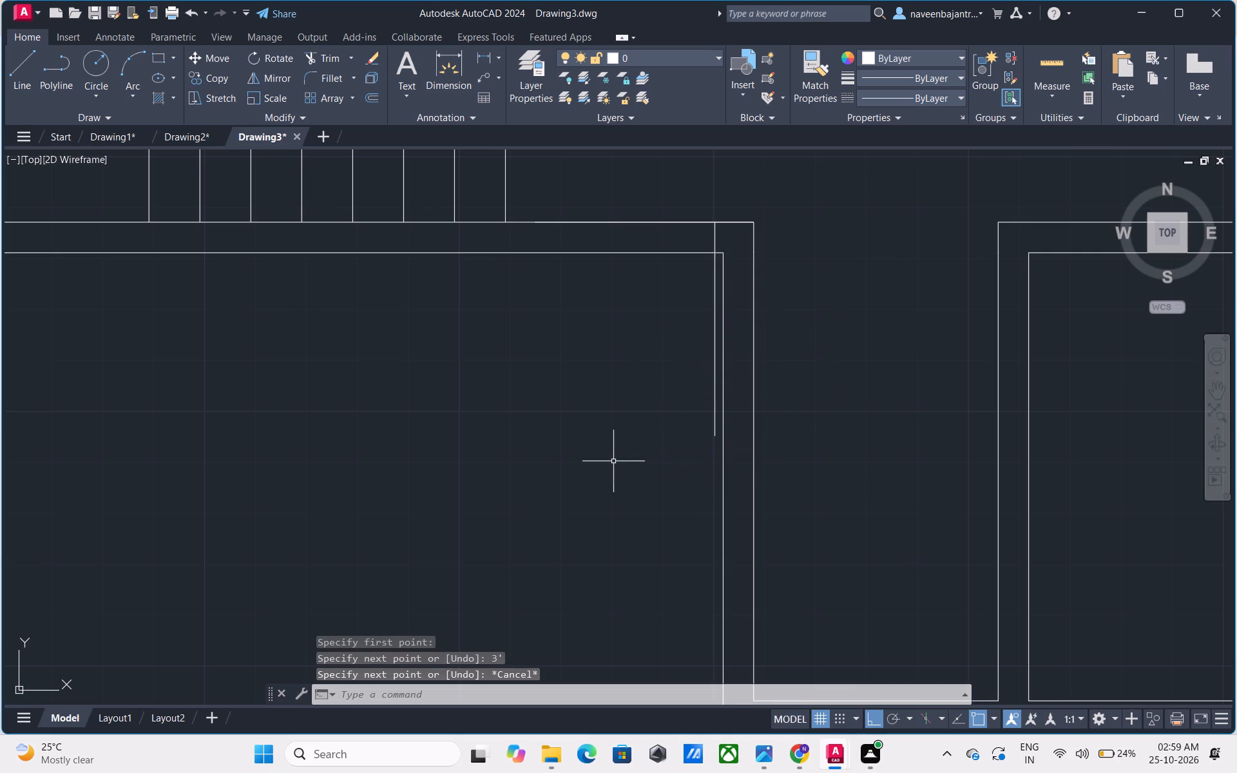
Offset the door leaf line 1" to the left, toward the room's interior.
text(O 1)
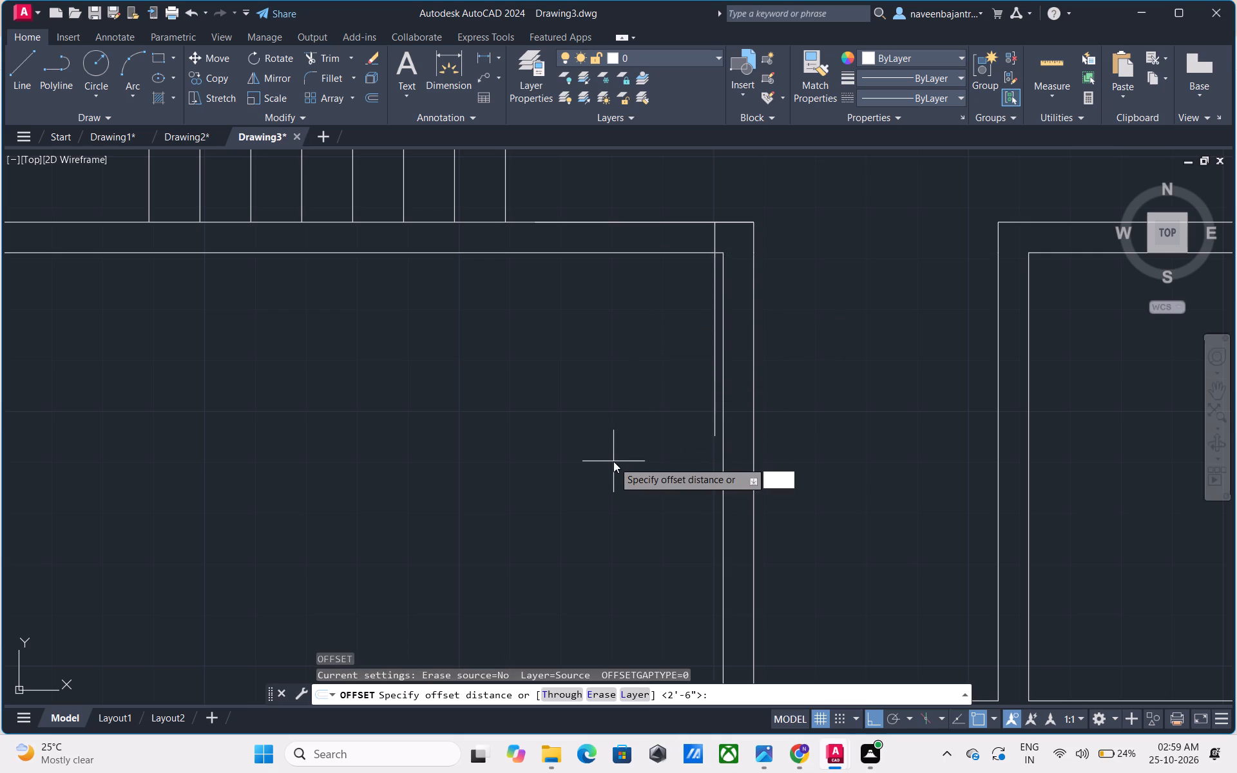
key(shift+quotedbl)
key(Return)
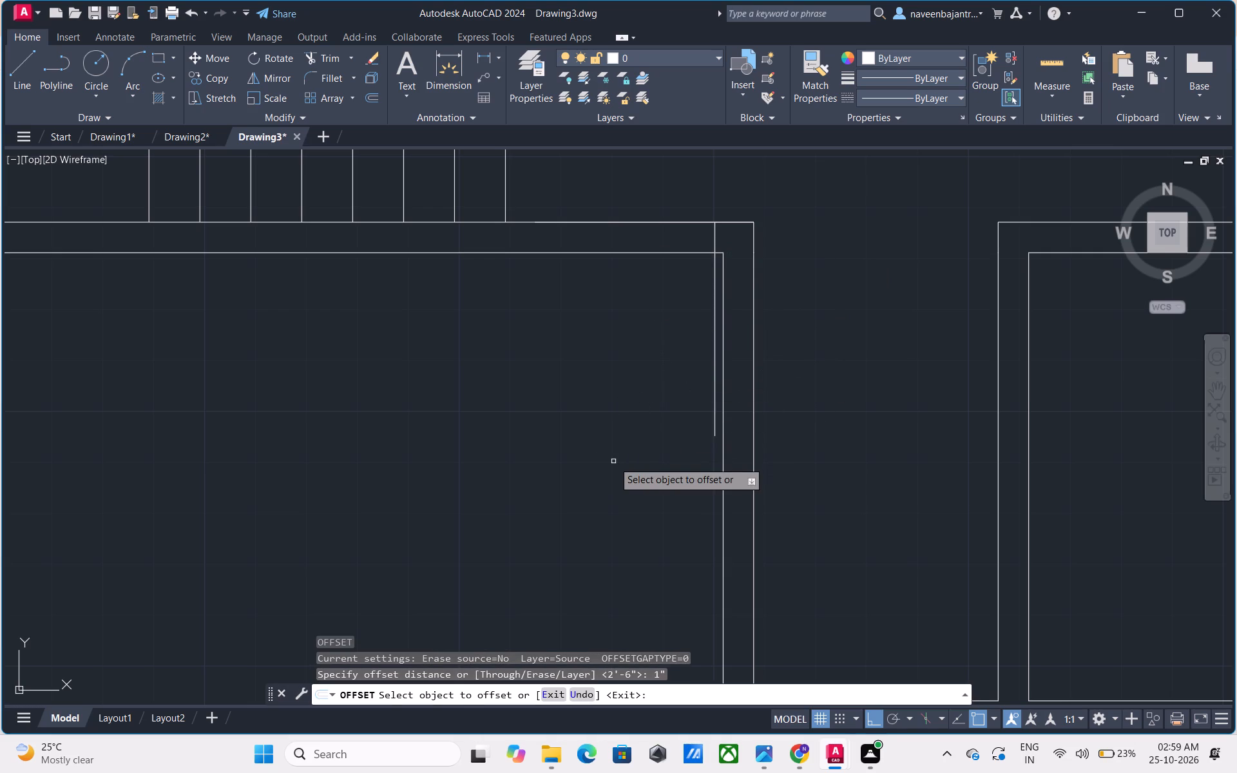
click(714, 342)
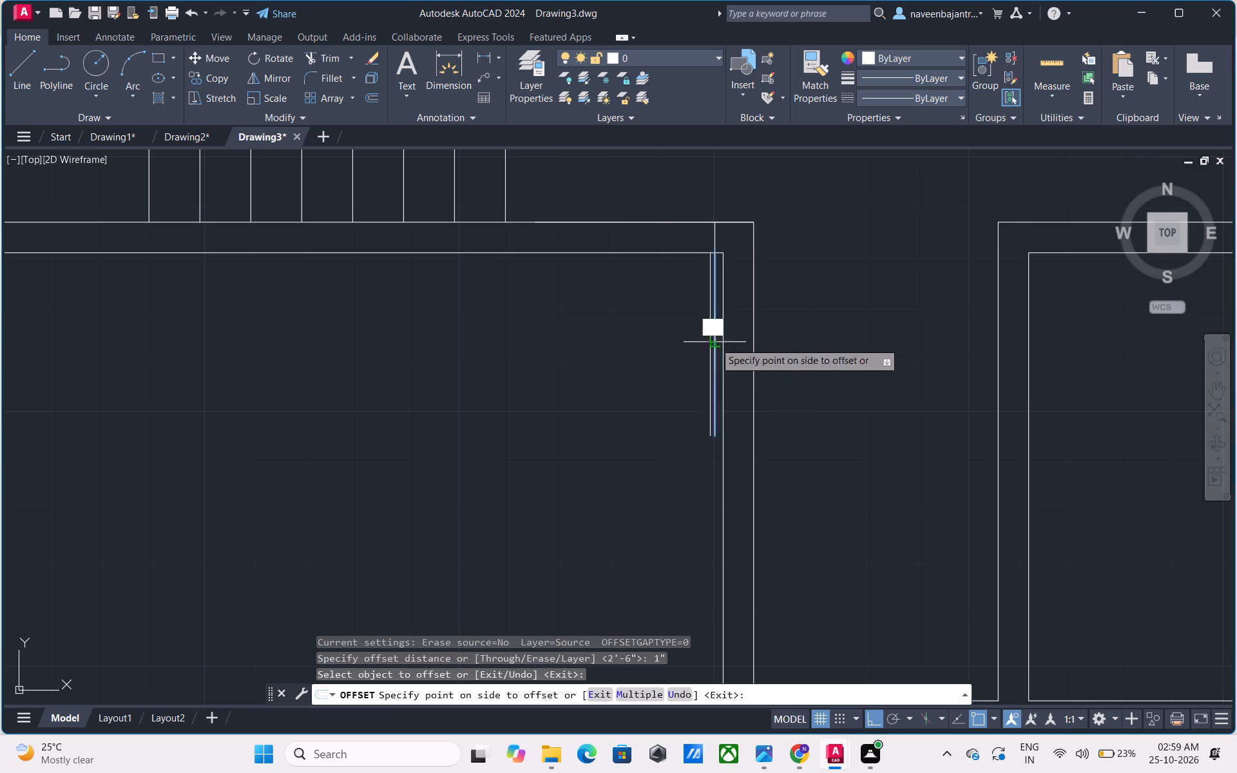
click(678, 354)
key(Escape)
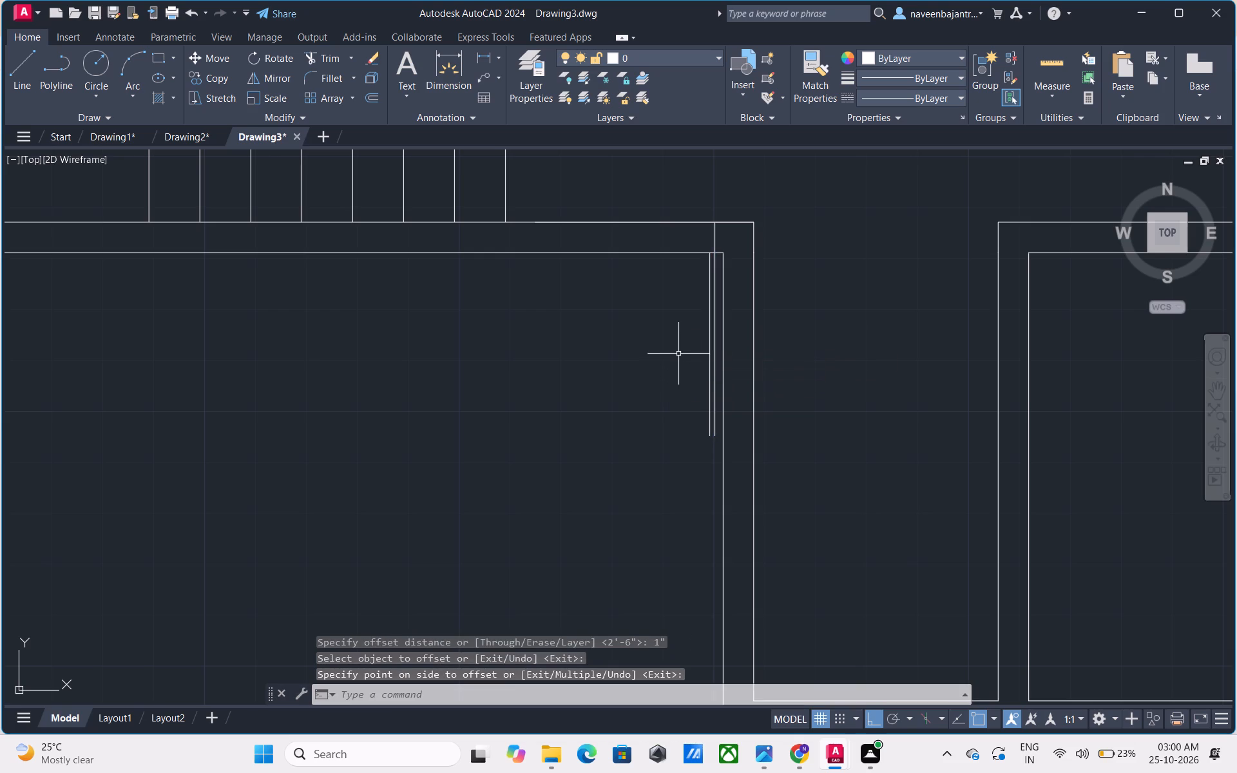
Offset the short jamb line 3' to the left along the upper wall to form the far jamb.
text(O 3')
key(Return)
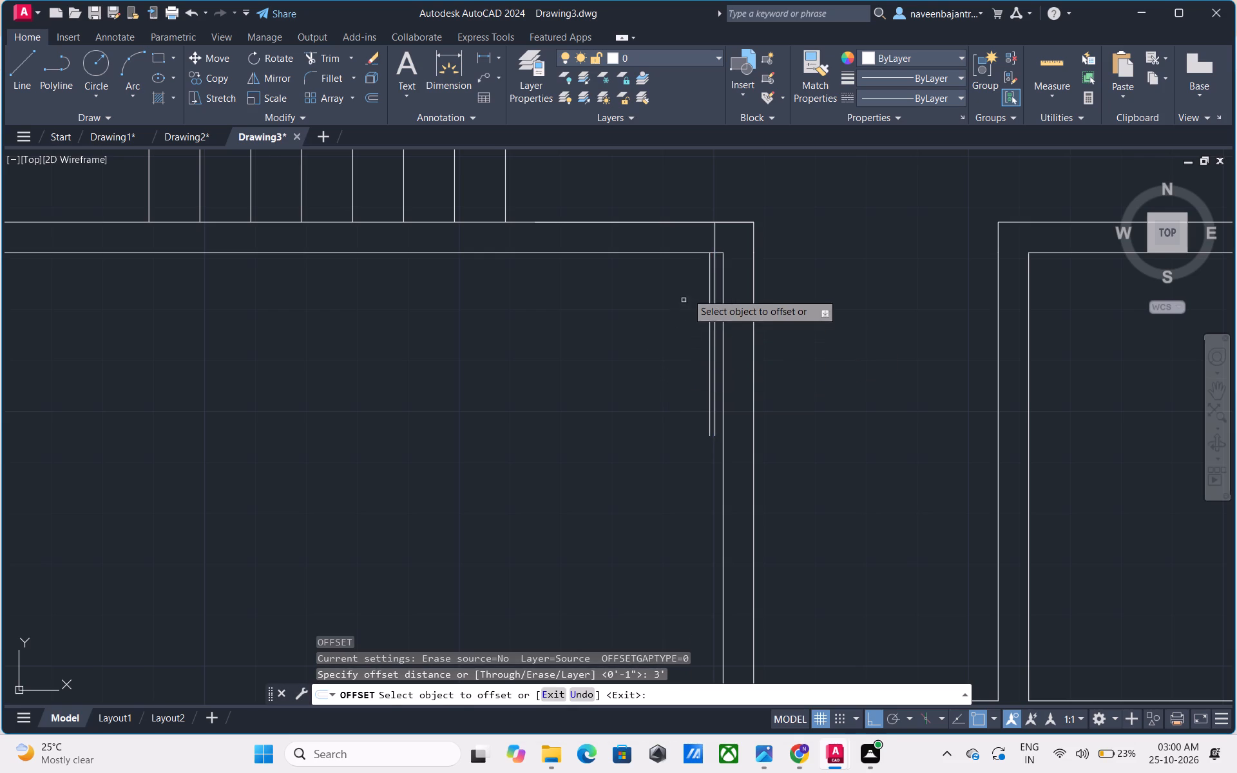
click(715, 237)
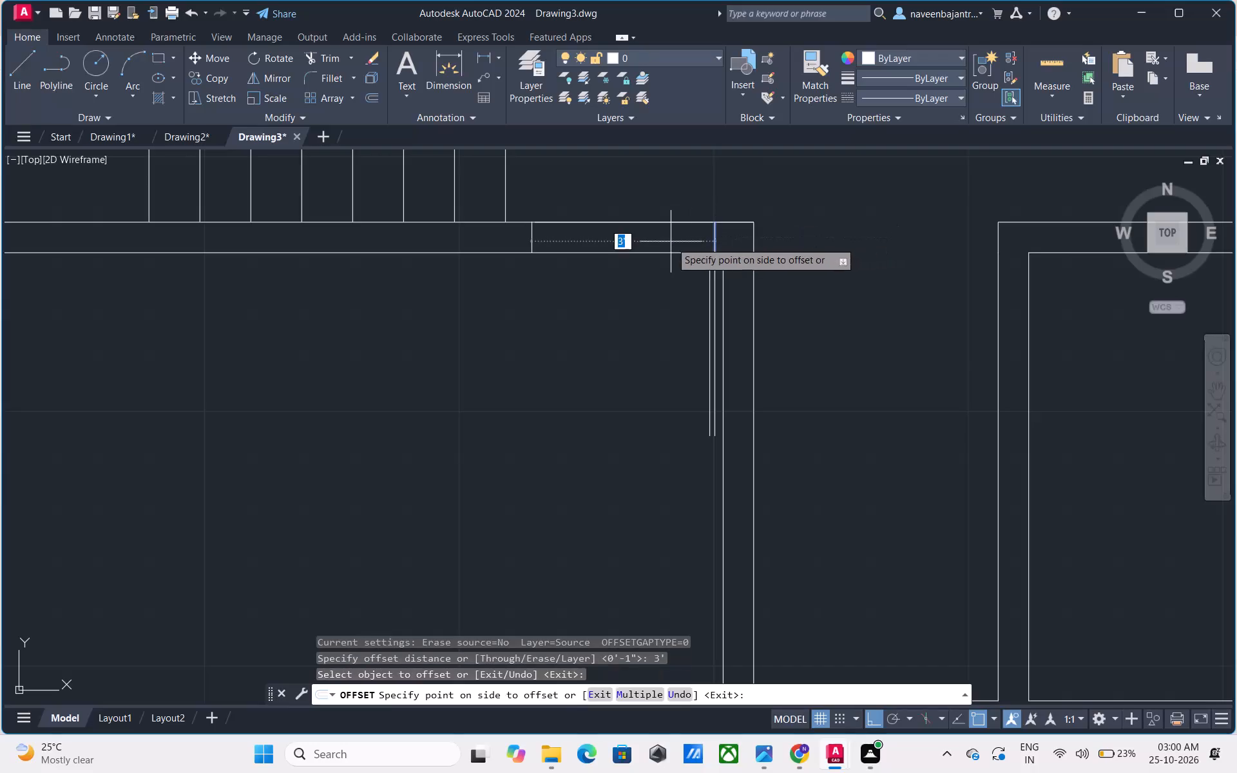
click(671, 242)
key(Escape)
Trim both wall lines between the two jambs to open the doorway below the stairs.
text(TR)
key(space)
click(613, 253)
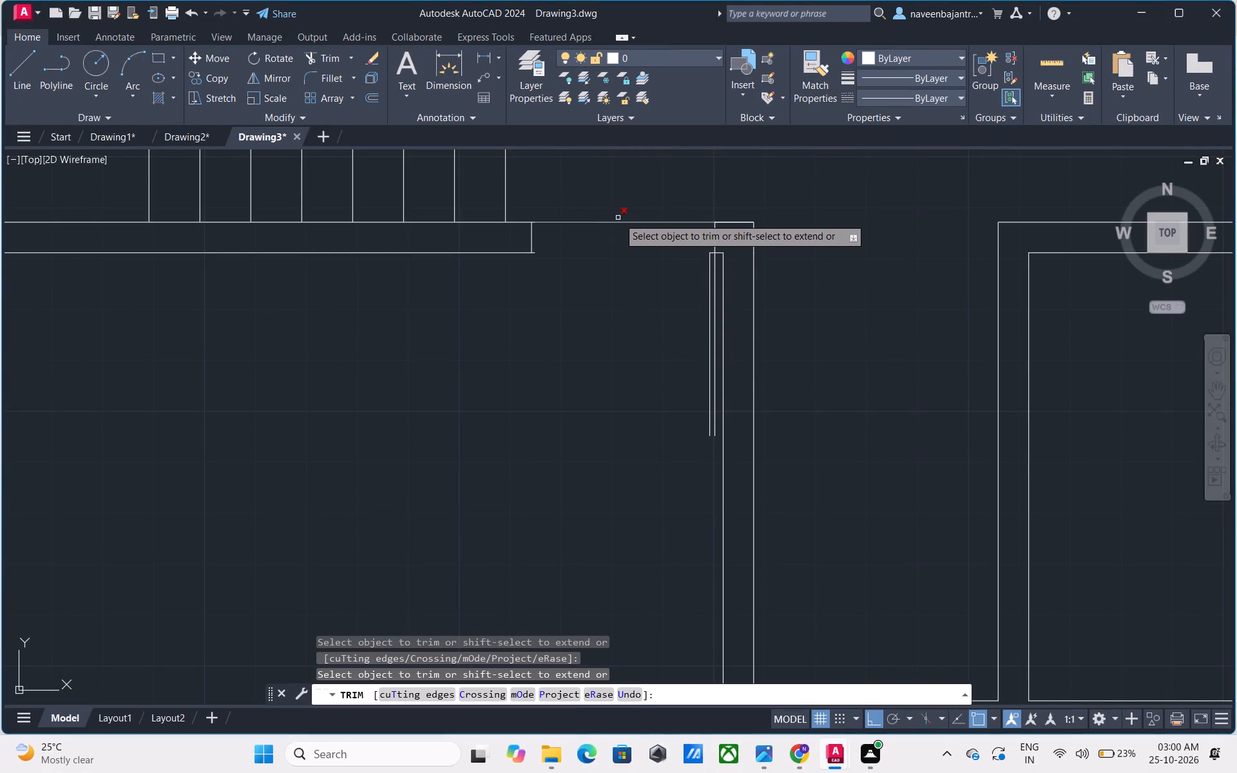
click(618, 222)
click(618, 222)
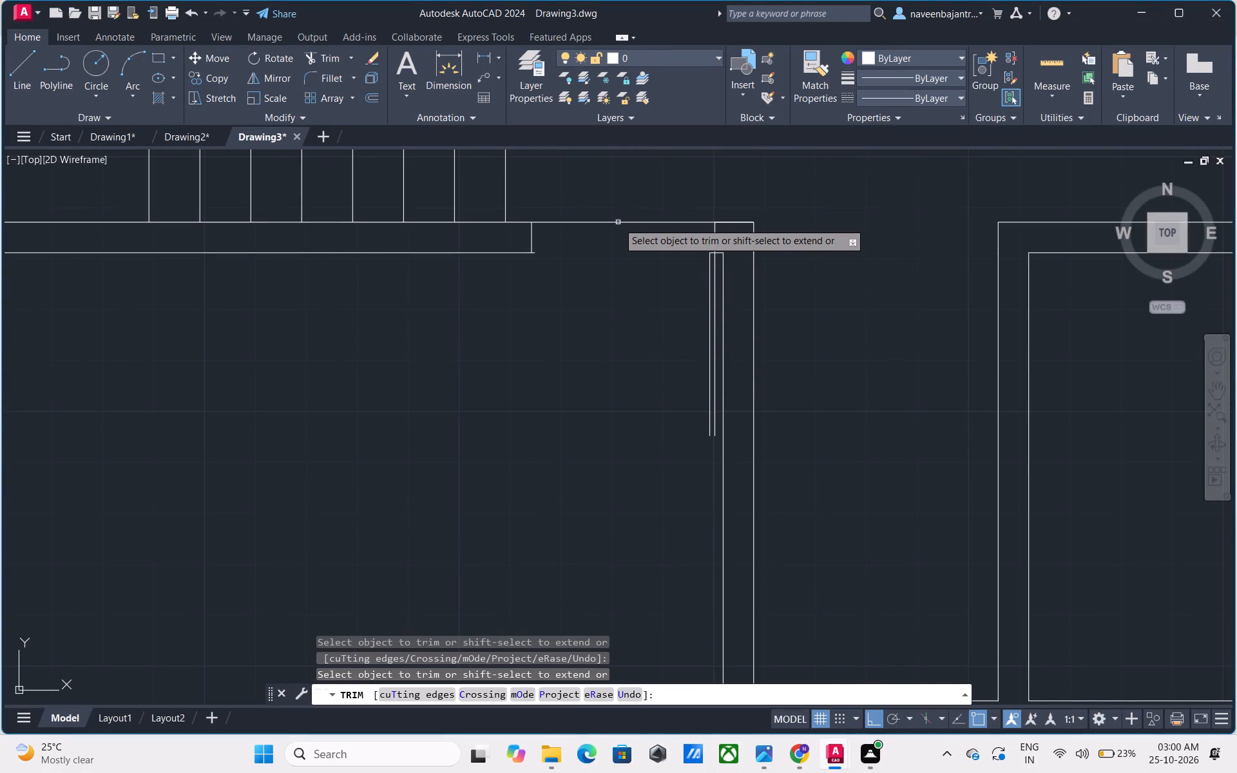
click(618, 222)
key(Escape)
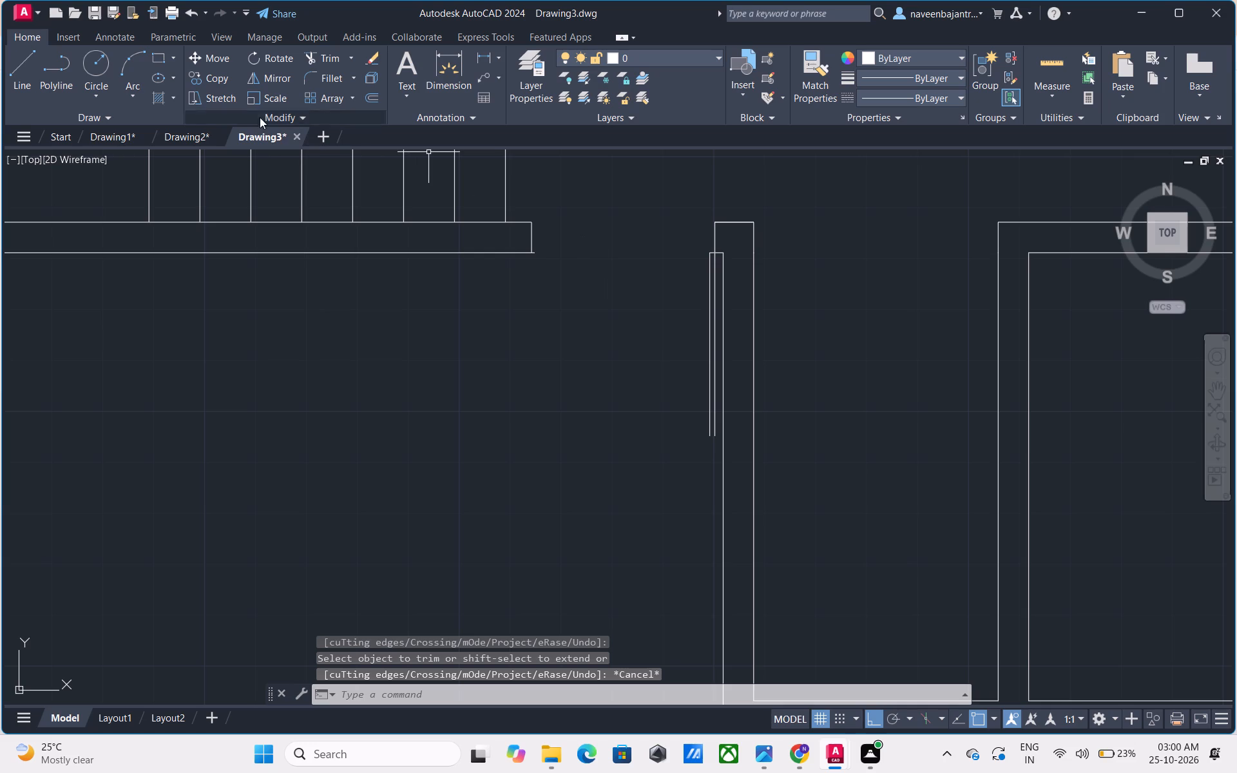
Draw a three-point swing arc from the leaf's lower end through the far jamb's lower corner to its upper corner.
click(146, 72)
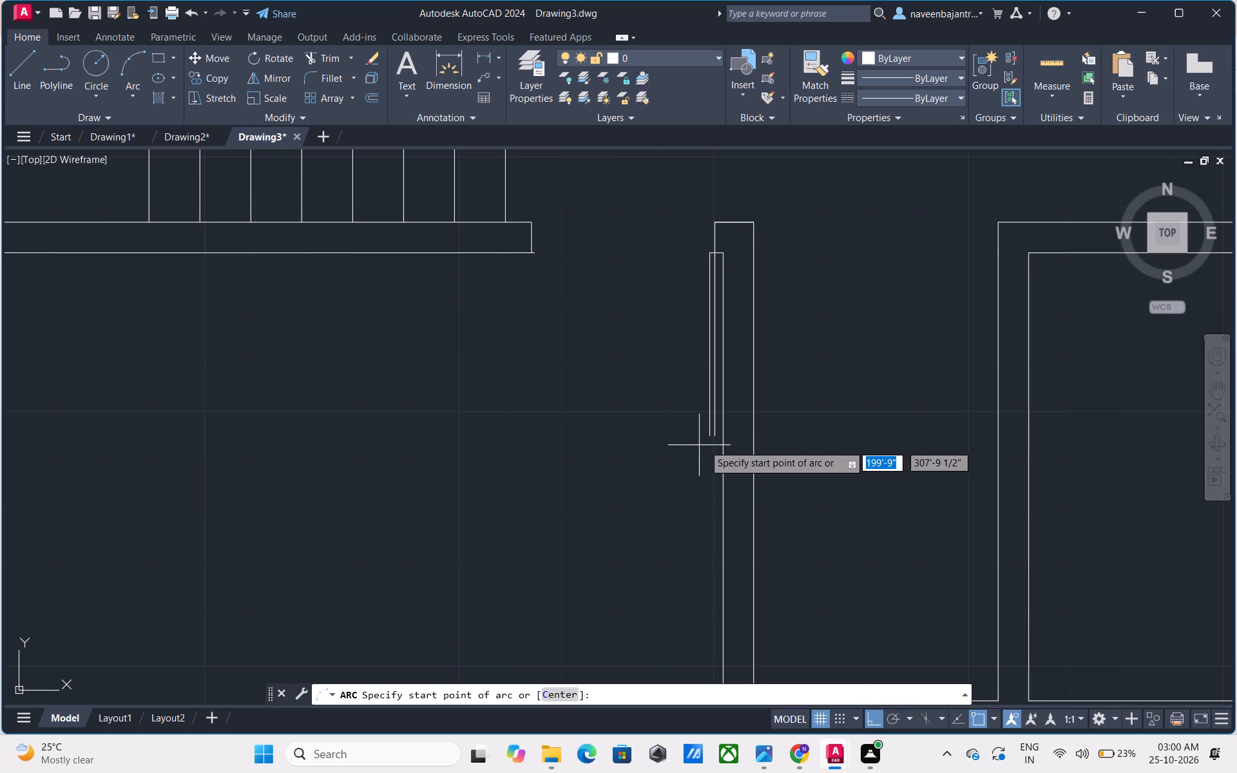
click(716, 436)
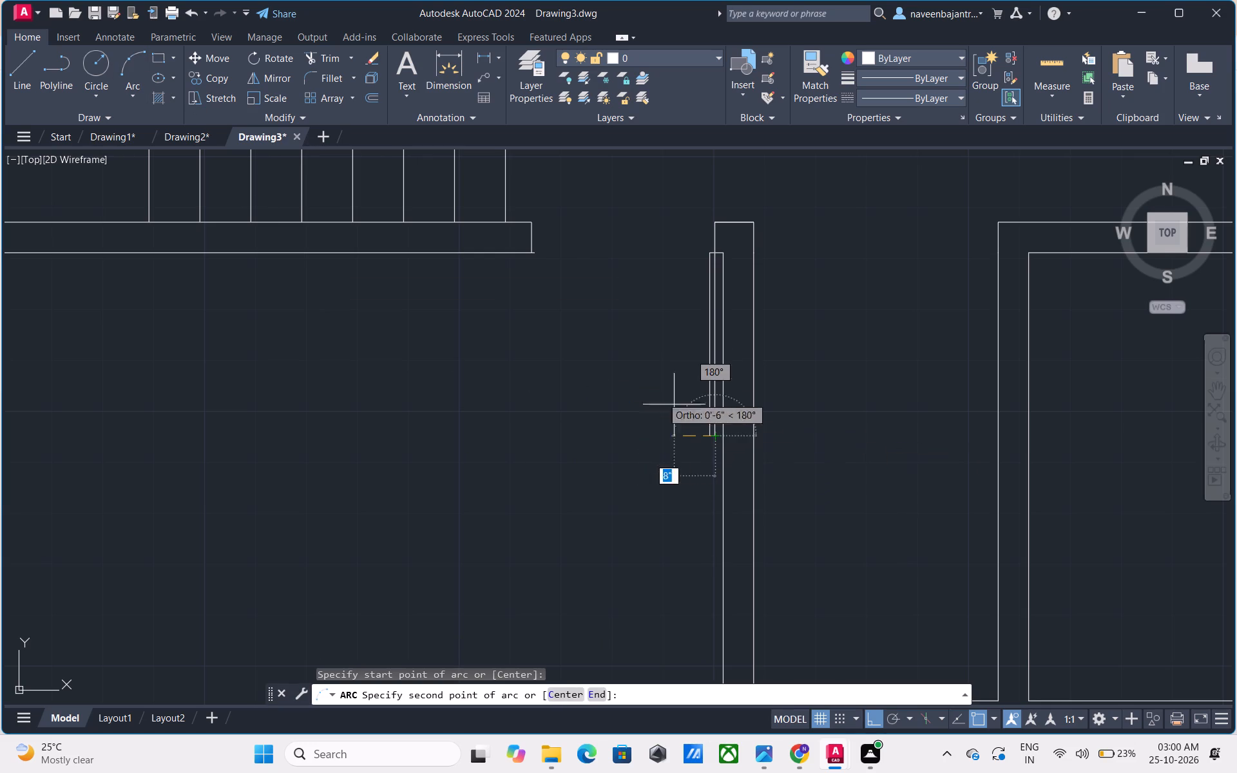
click(532, 253)
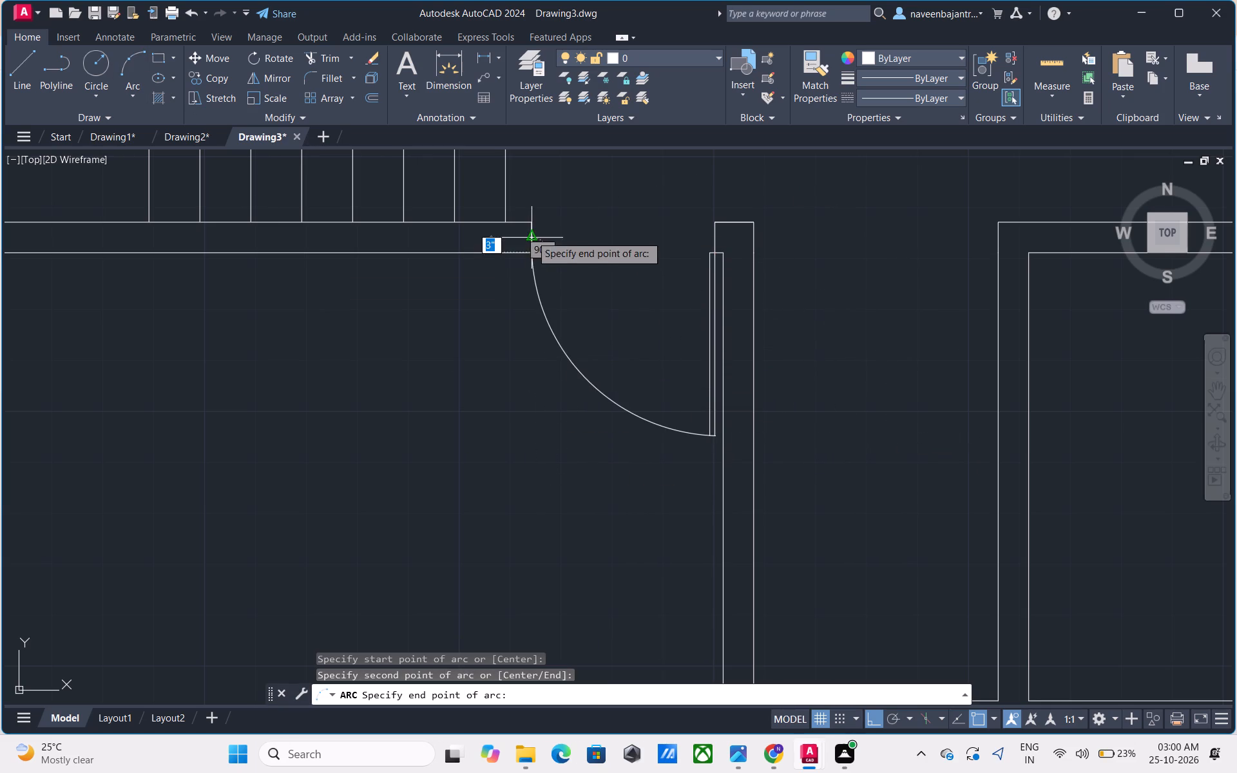
click(531, 224)
key(Escape)
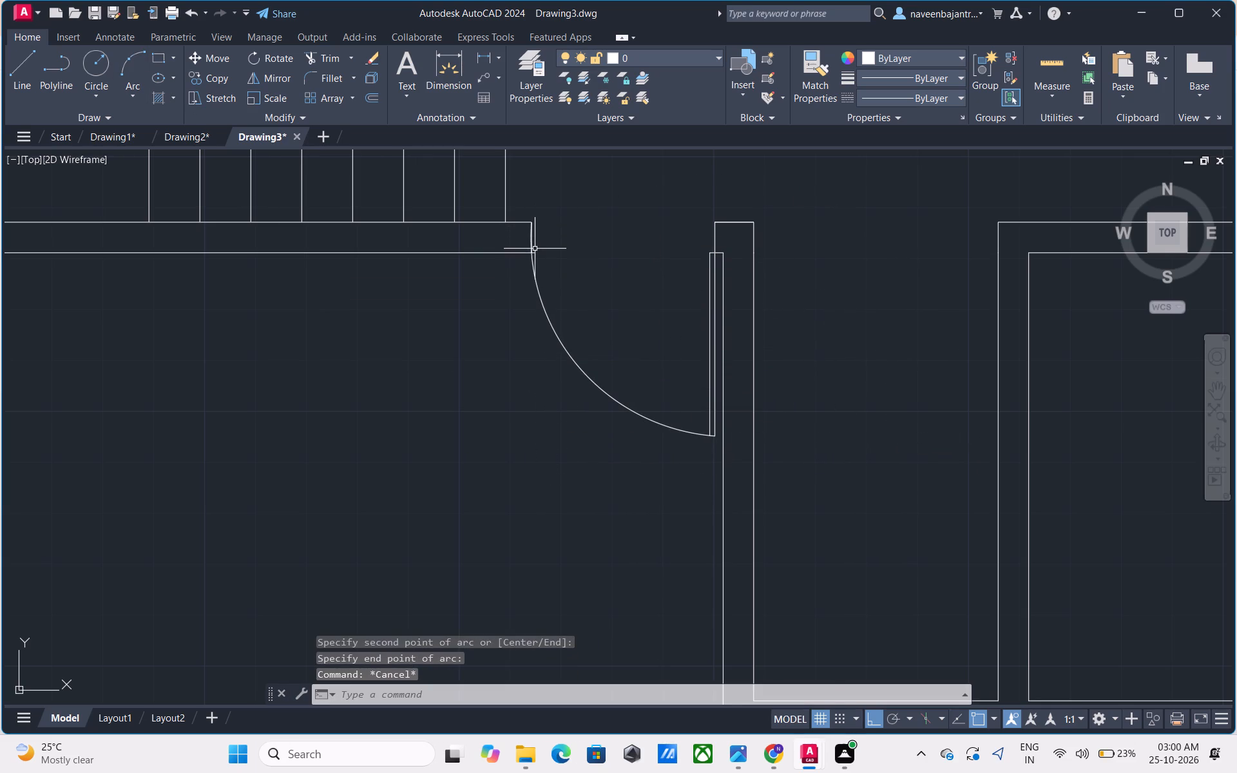
Trim the inner wall line stub past the far jamb and the straight jamb line beside the swing arc.
scroll(534, 249, up, 4)
middle_drag(534, 249, 558, 418)
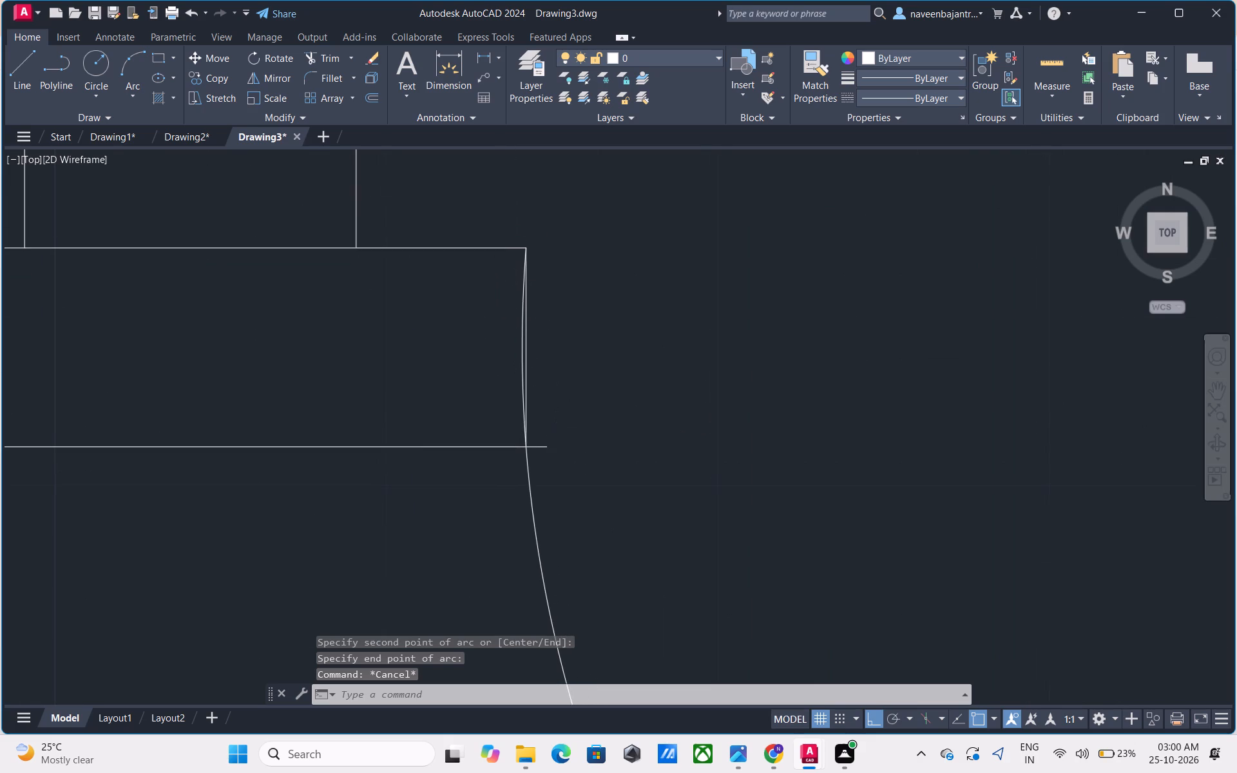
text(TR)
key(space)
click(540, 448)
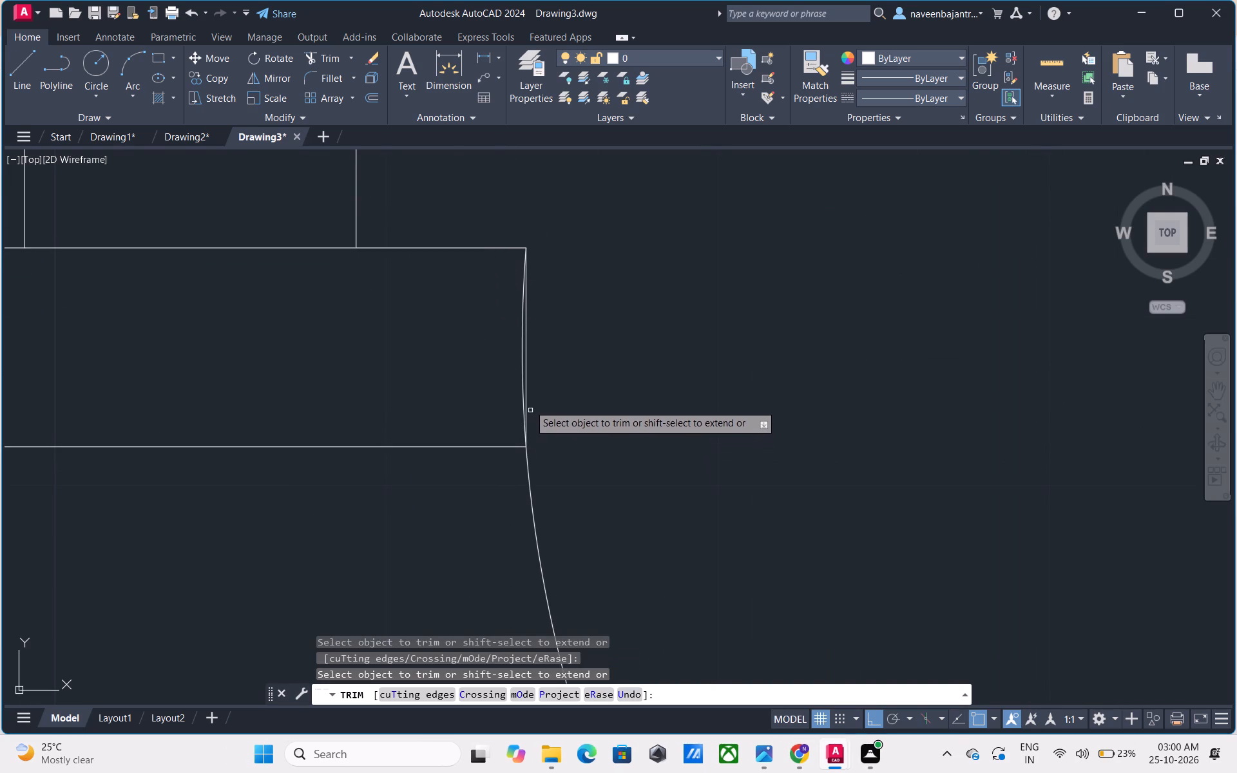
click(526, 372)
key(Escape)
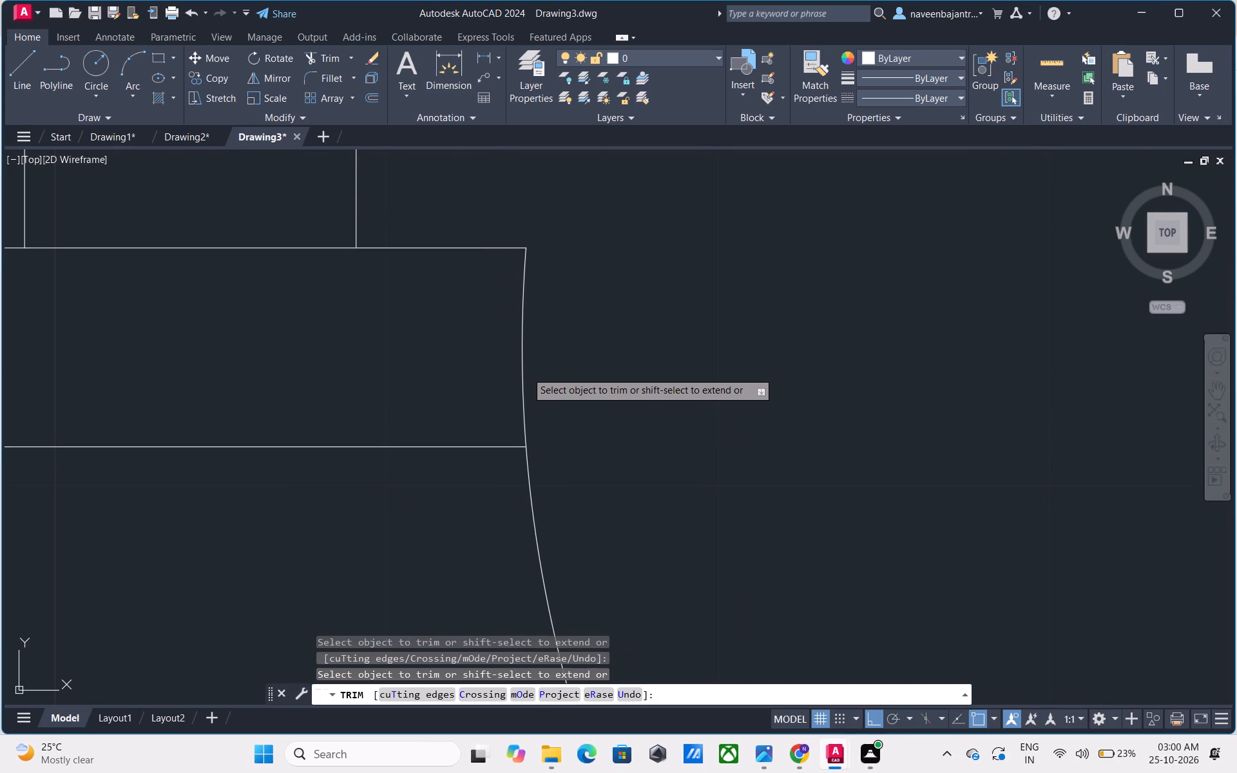
Draw a vertical jamb line about 1'-4 1/2" long across the narrow passage's lower wall, near its lower-left inner corner.
scroll(526, 372, down, 7)
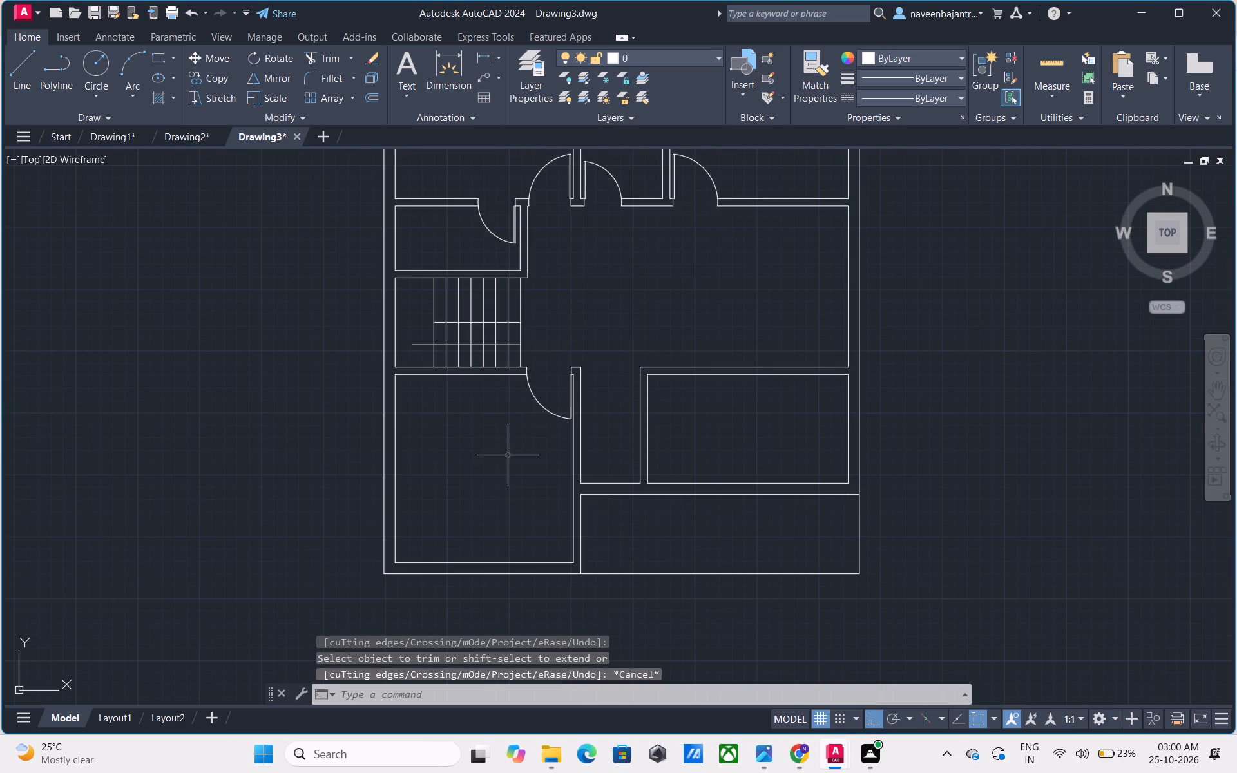
middle_drag(508, 455, 500, 410)
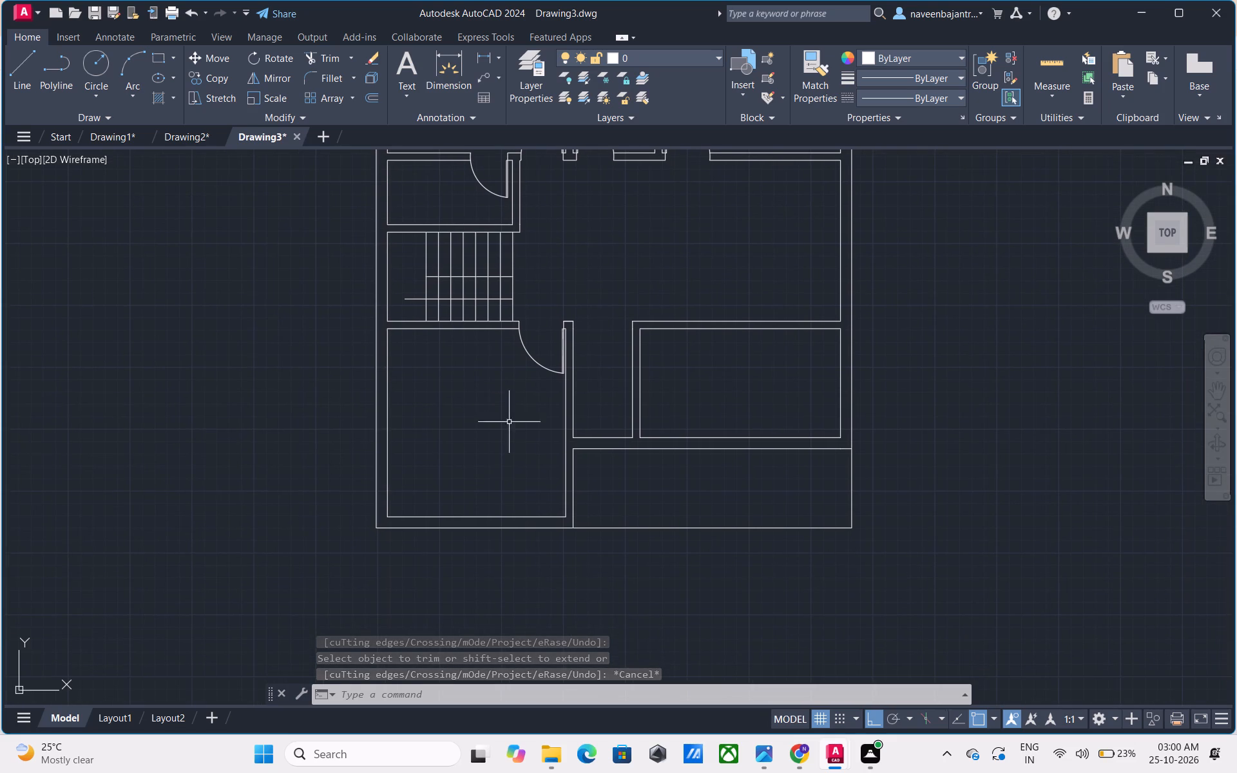
scroll(600, 470, up, 2)
key(Escape)
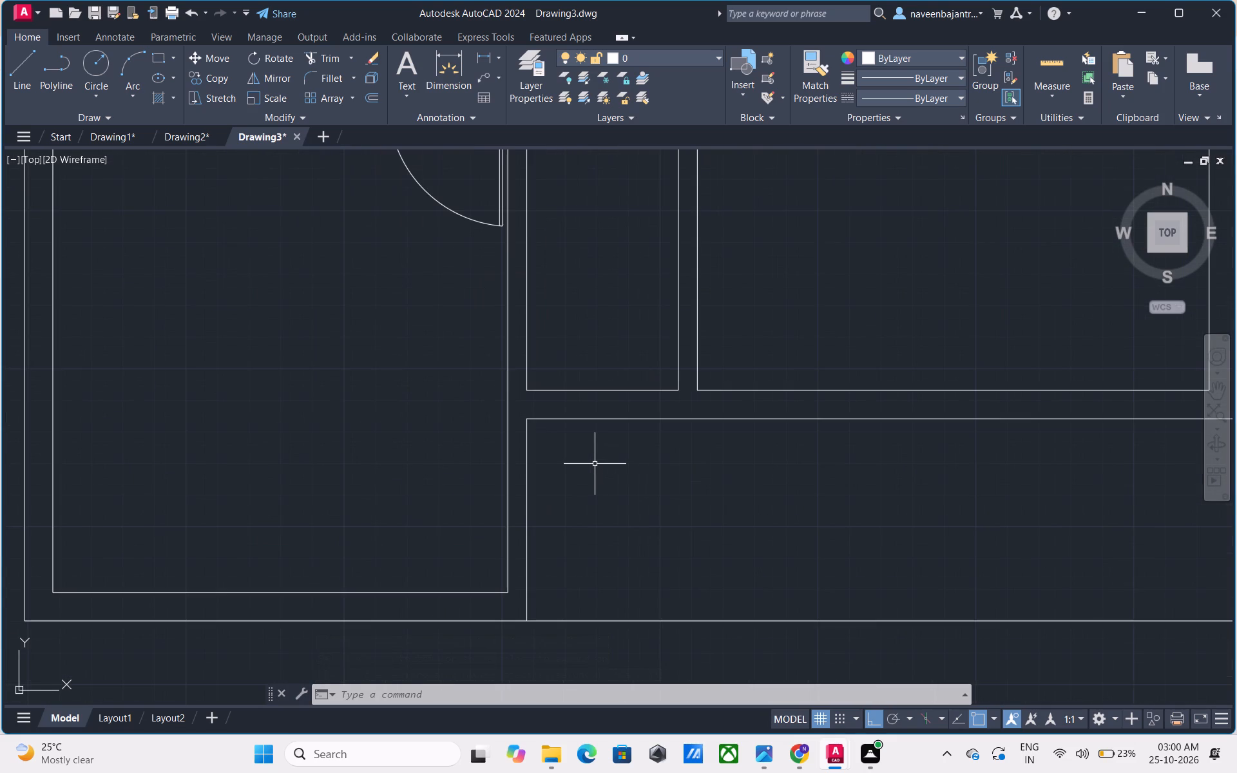
text(L)
key(space)
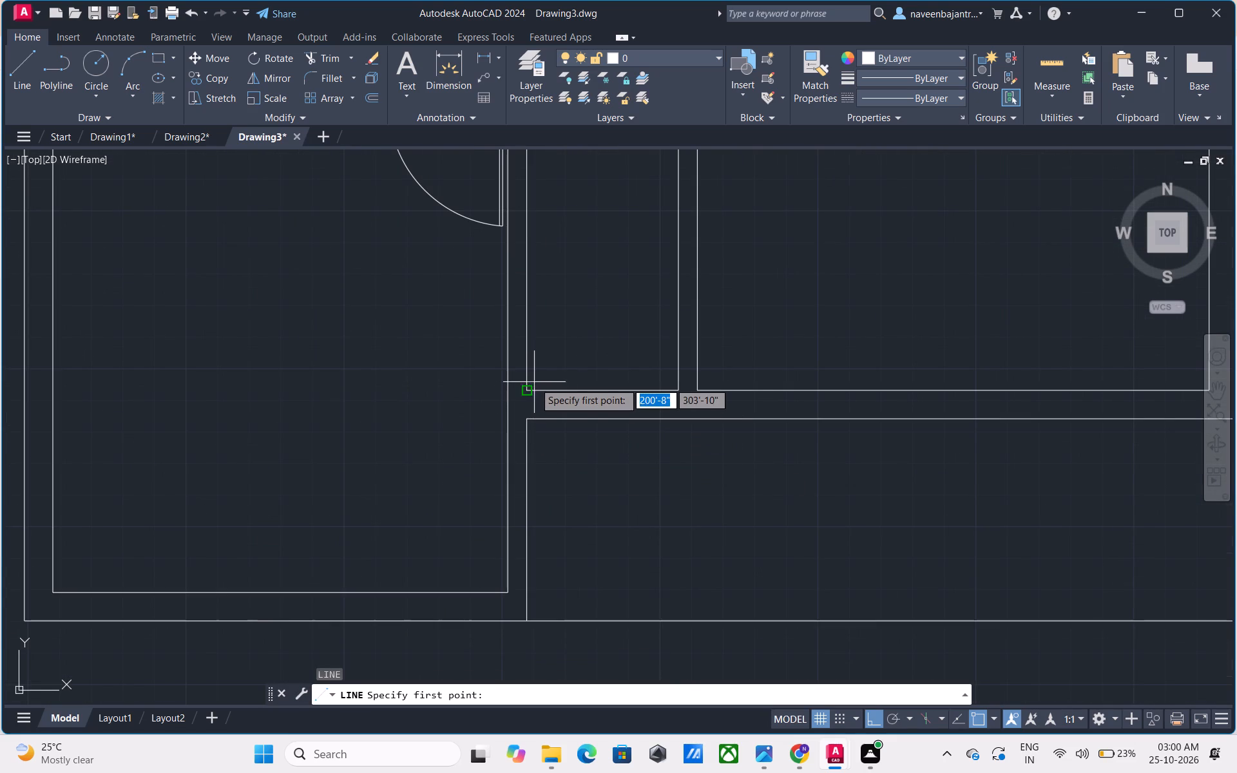
click(535, 379)
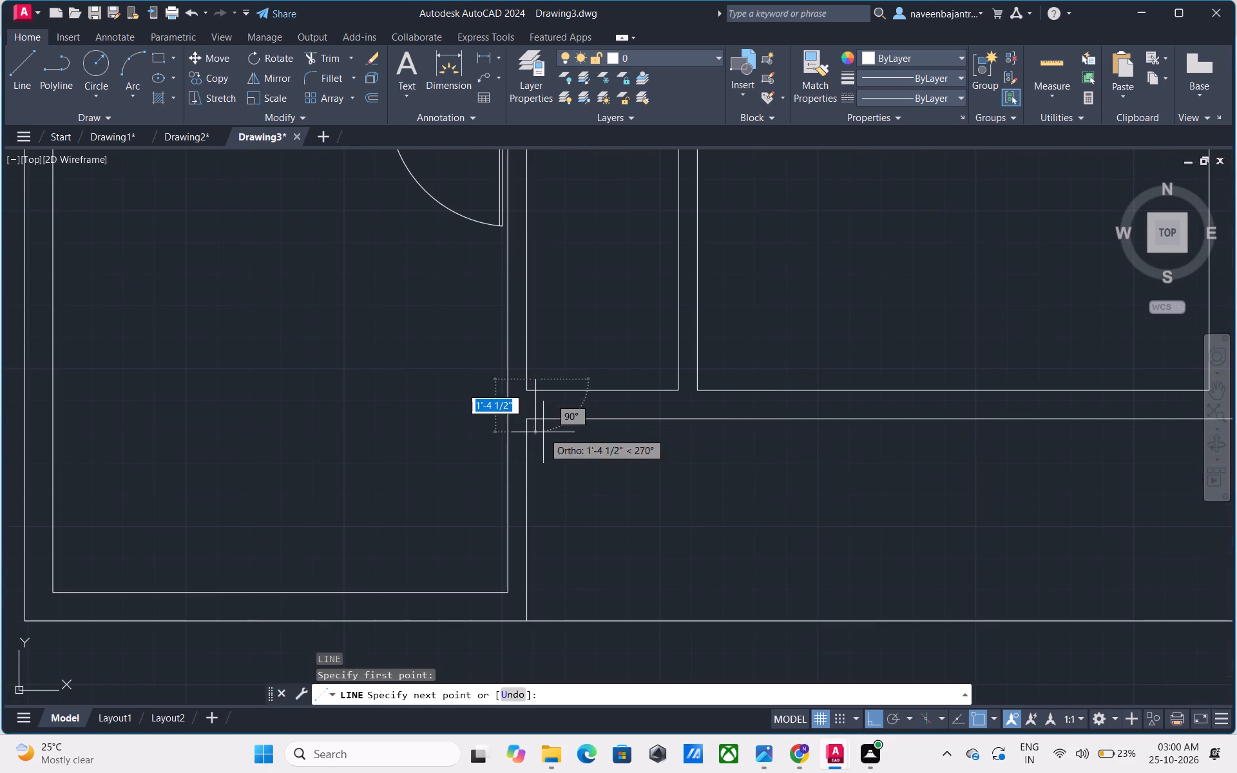
click(543, 432)
key(Escape)
Trim the passage jamb line's overhanging ends below and above the wall.
text(TR)
key(space)
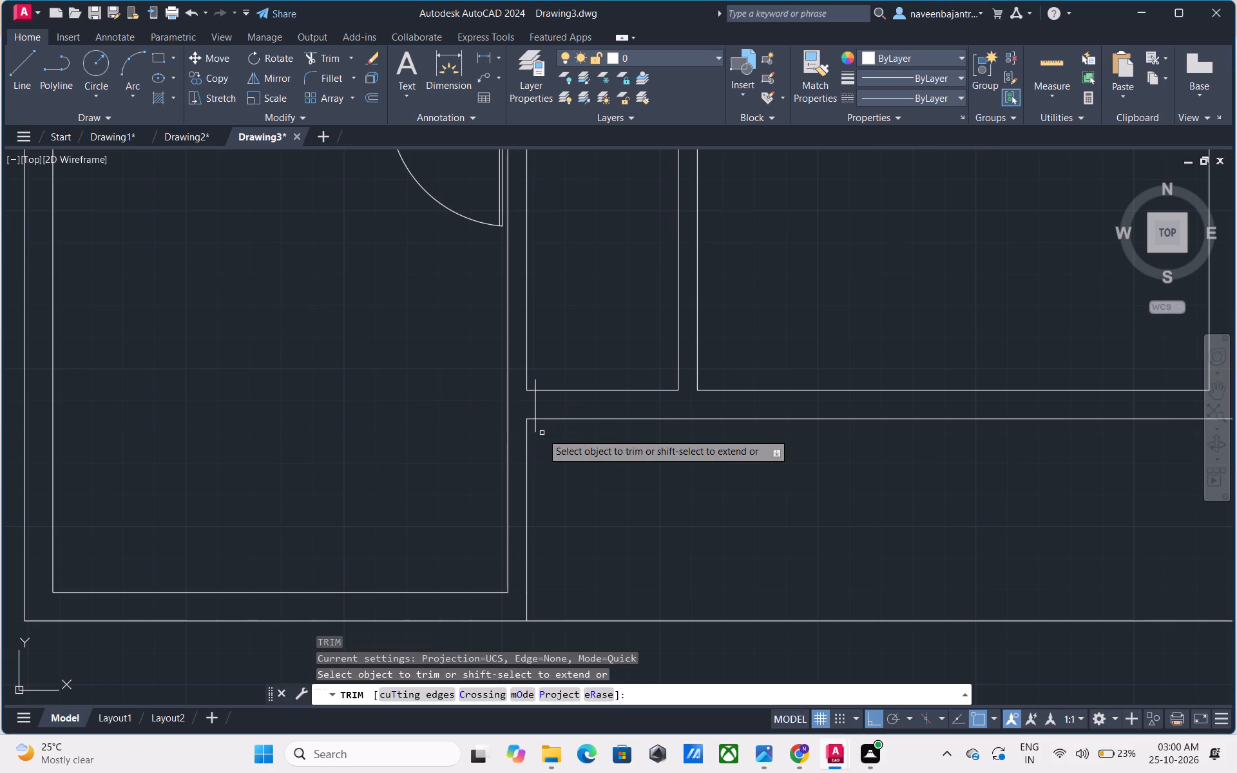
click(537, 429)
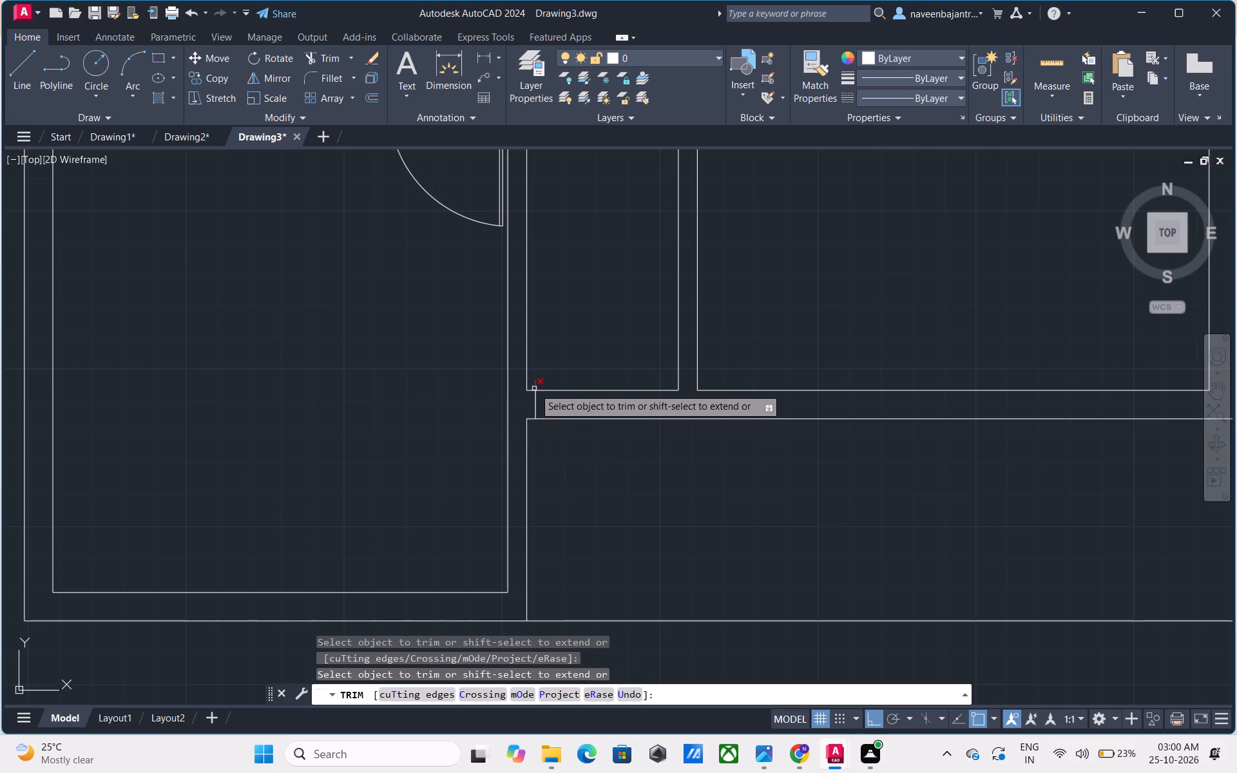
click(534, 386)
key(Escape)
Draw a 3' door leaf line straight up into the passage from the jamb's upper end.
scroll(539, 385, down, 1)
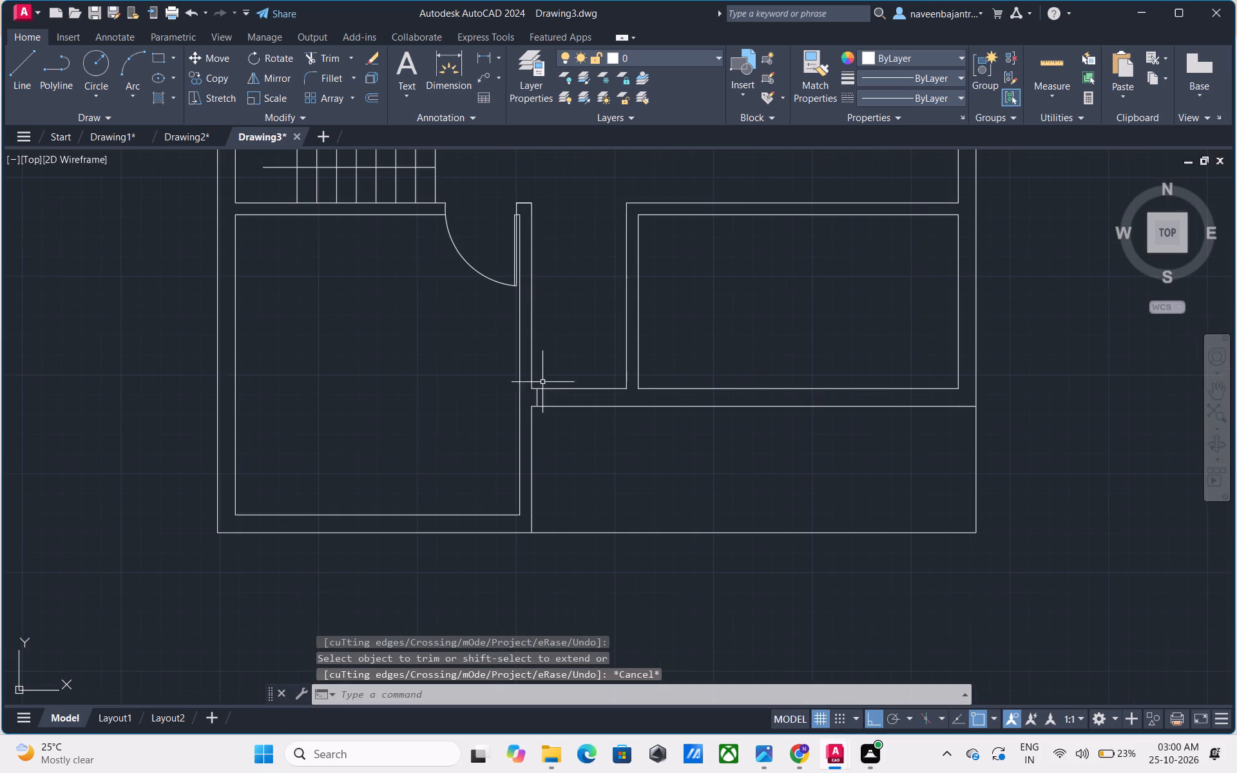
middle_drag(577, 349, 577, 361)
text(L)
key(space)
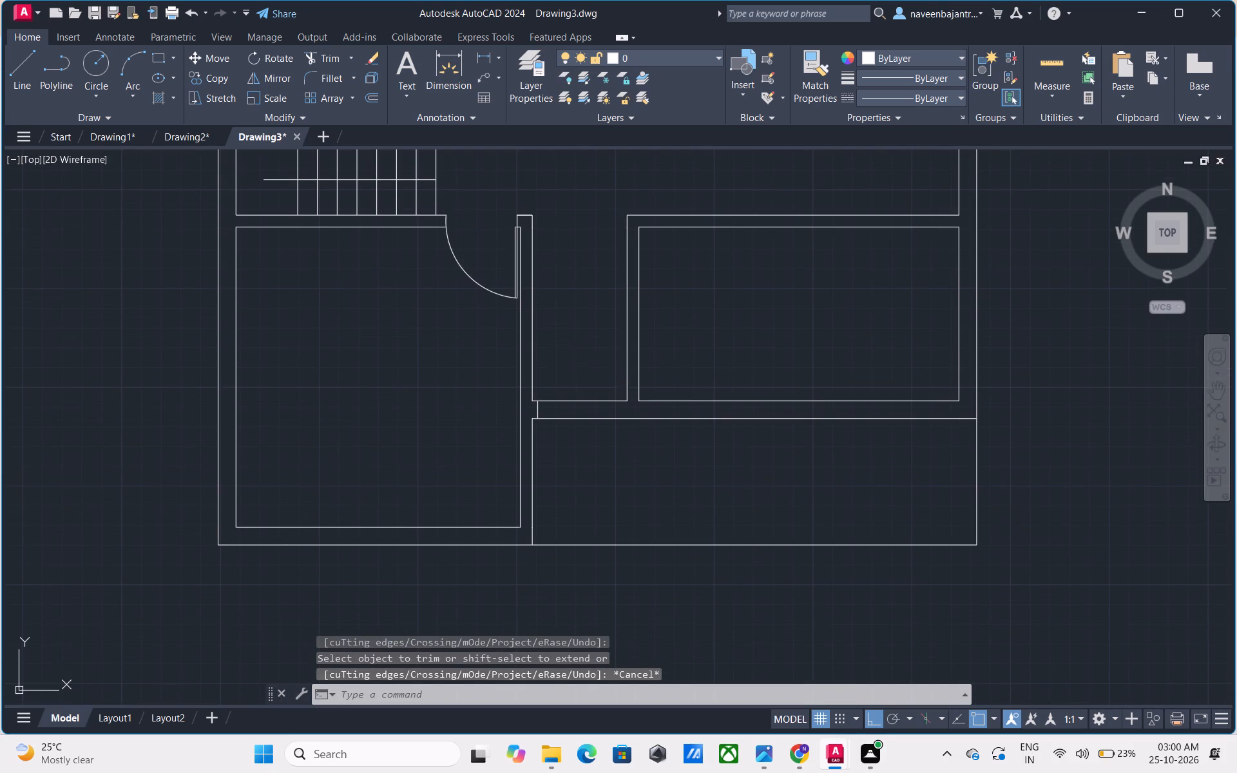
click(538, 398)
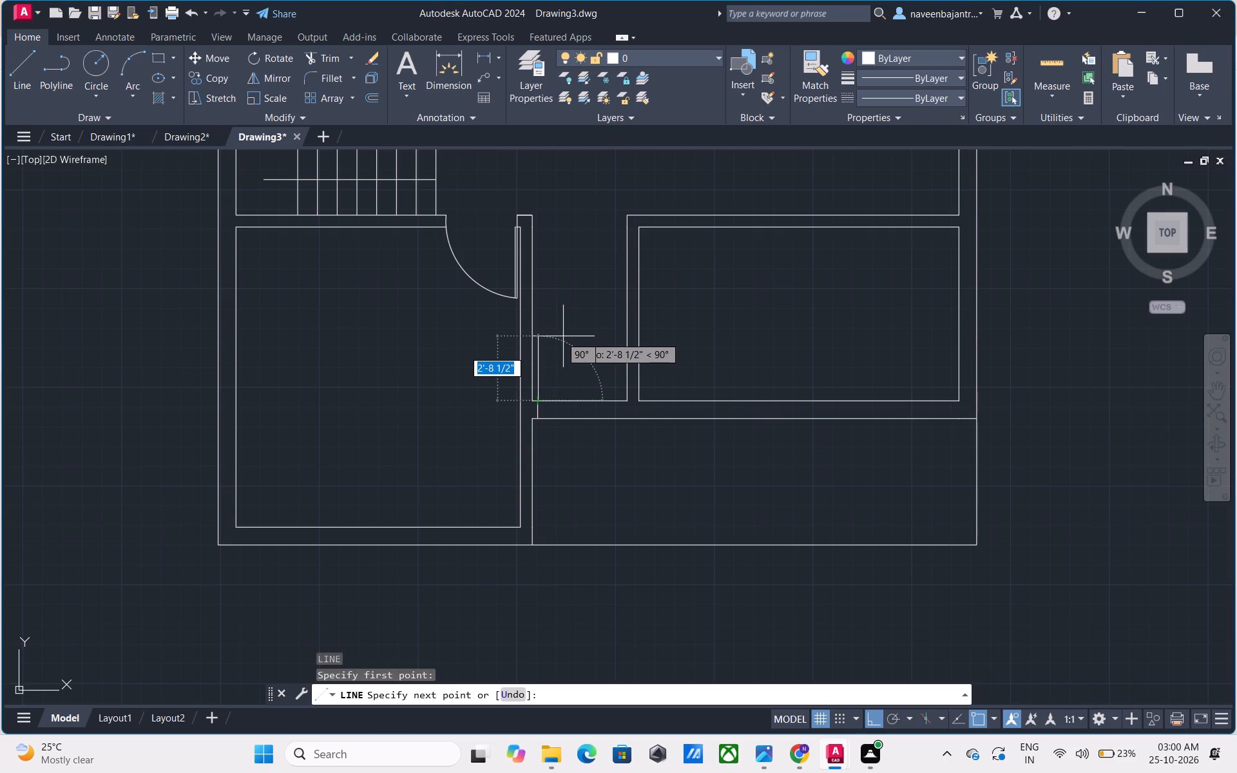
text(3')
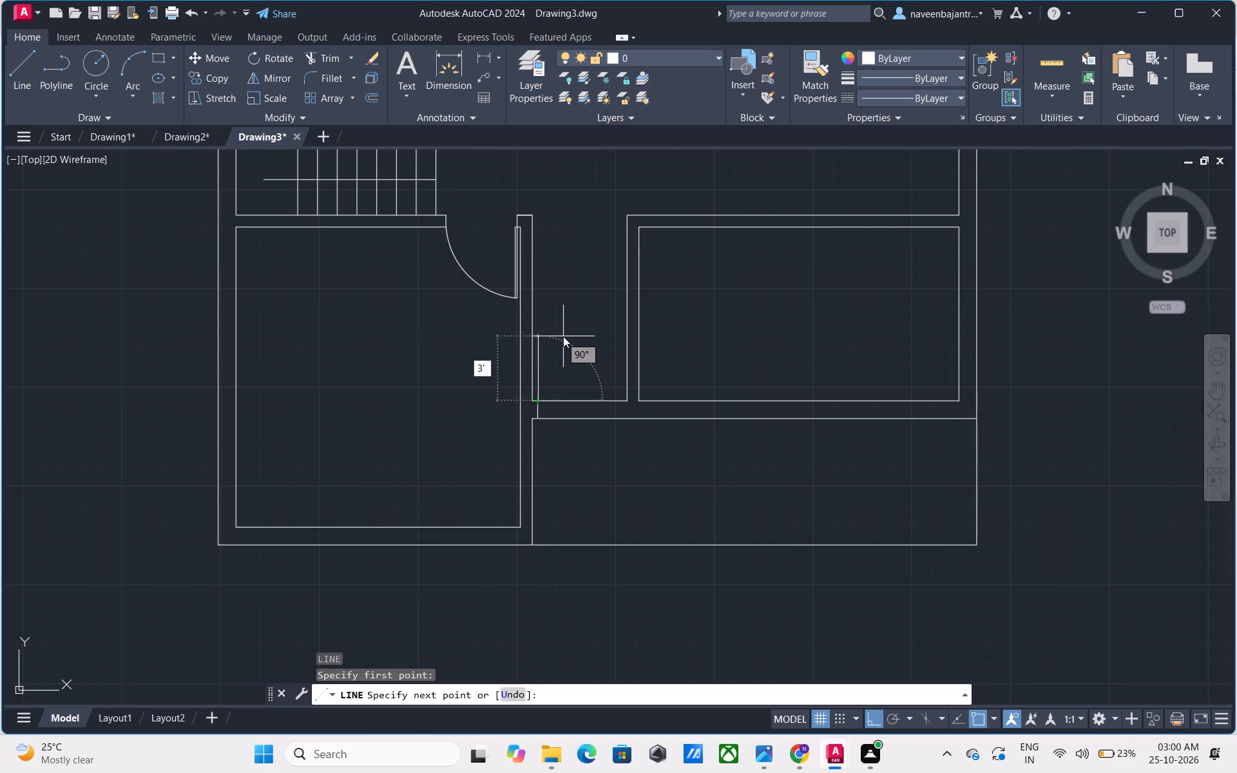
key(Return)
key(Escape)
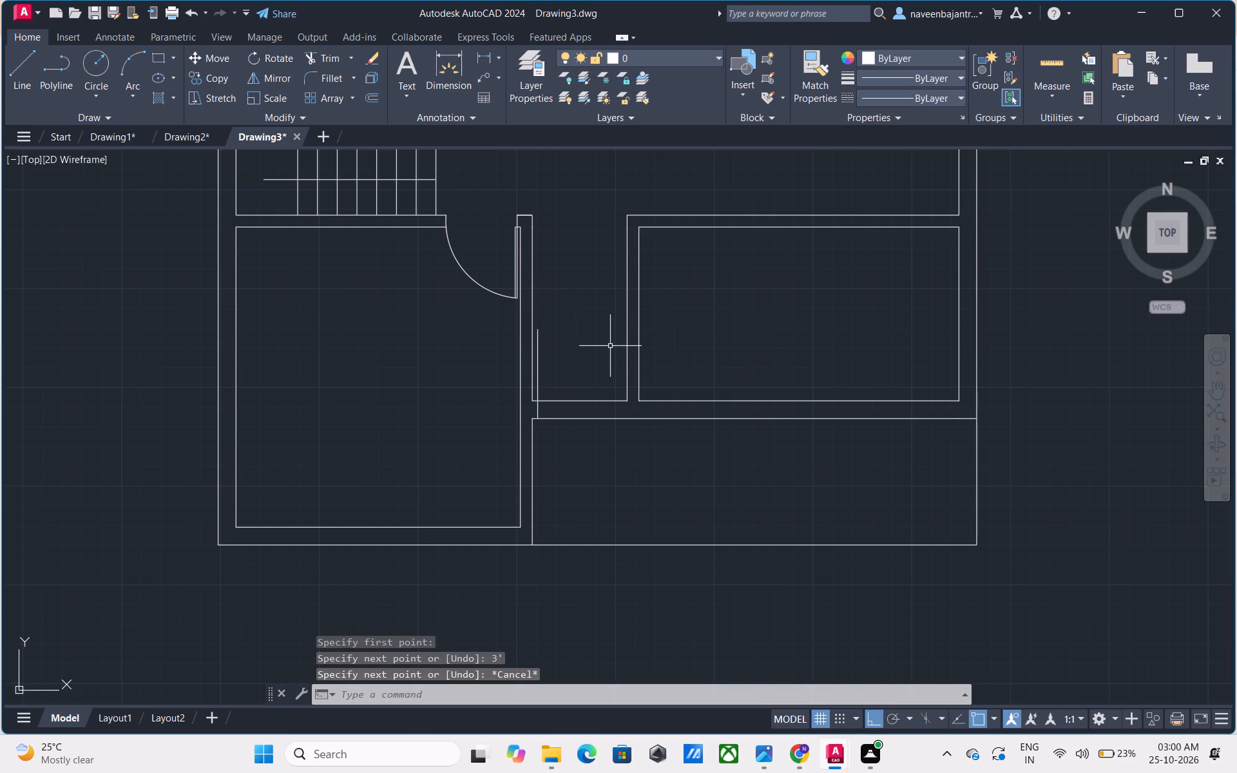
Offset the passage door leaf line 1" toward the inside of the opening to give the leaf its thickness.
text(O 1)
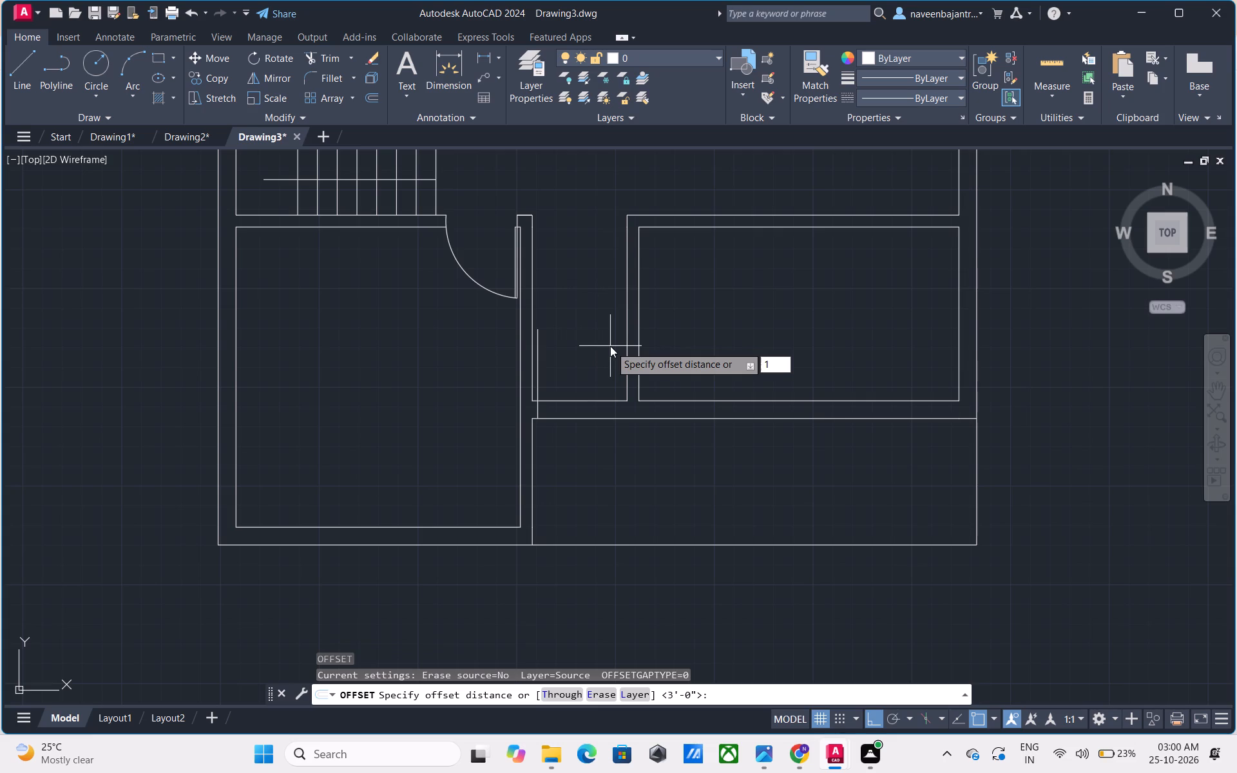
key(shift+quotedbl)
key(Return)
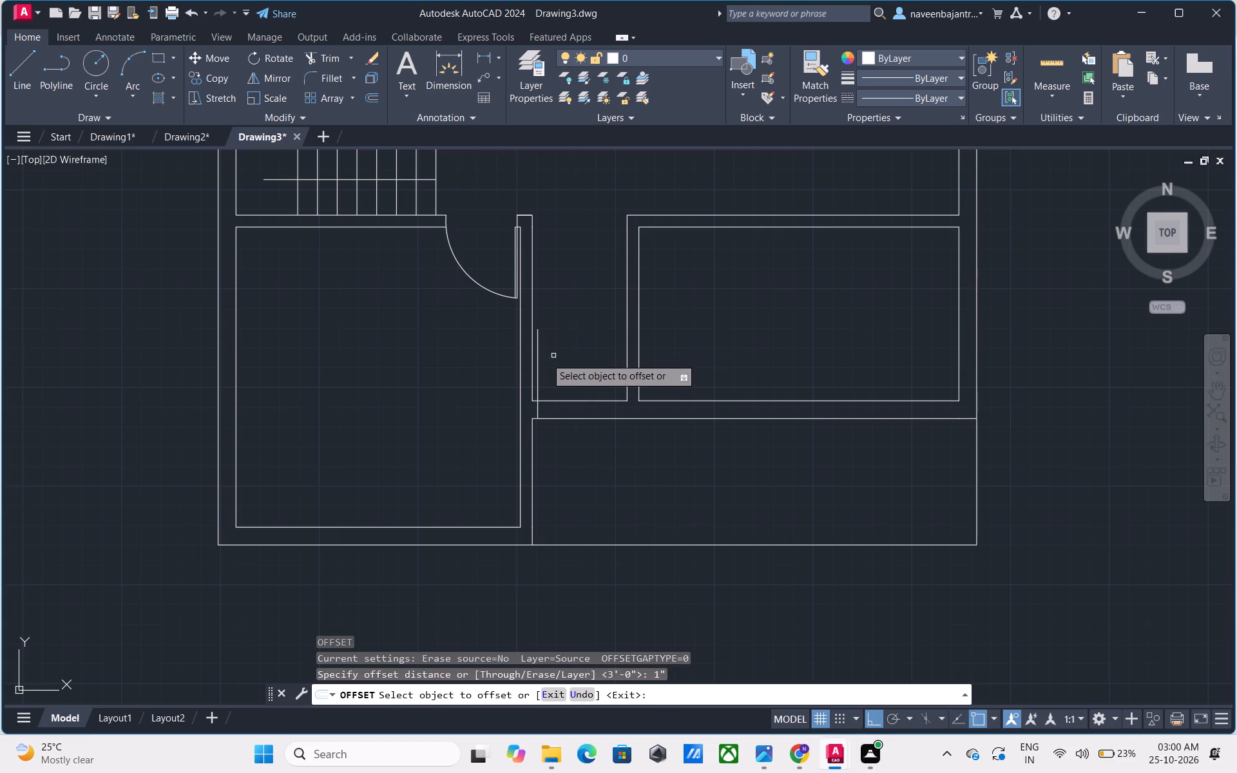
click(539, 369)
click(566, 368)
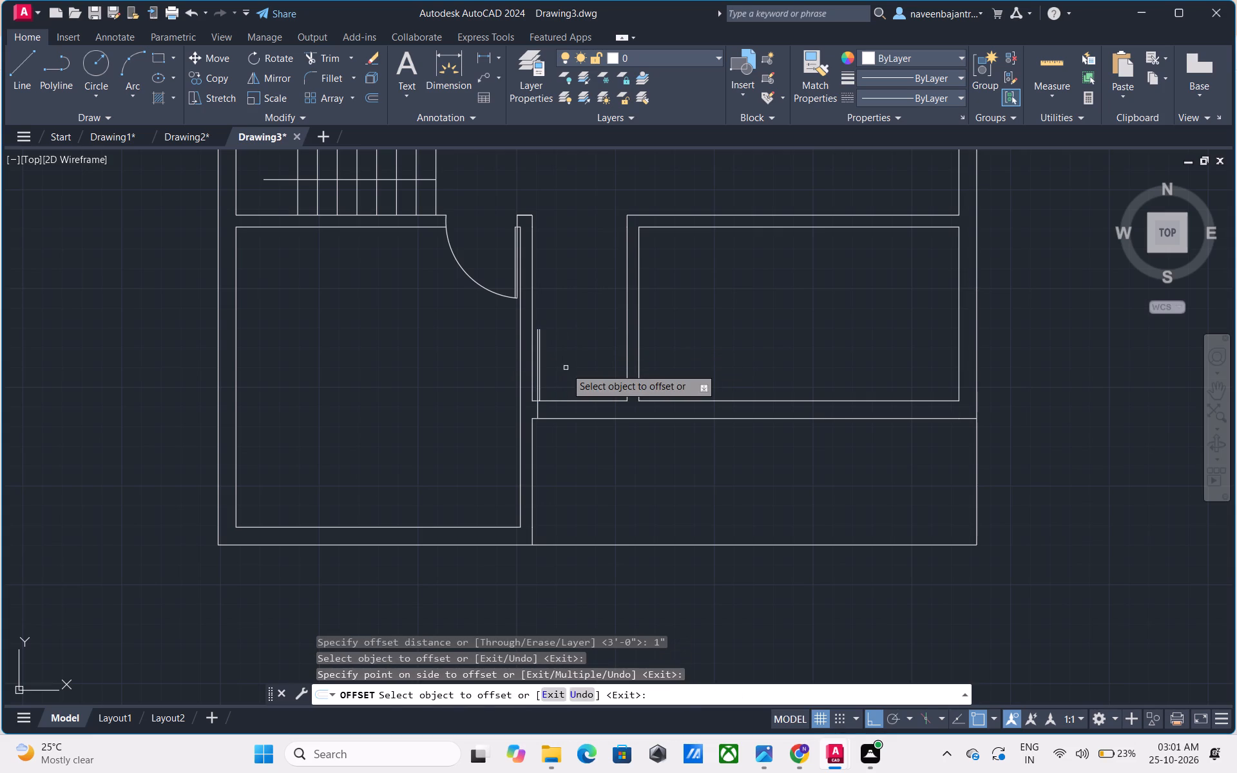
key(Escape)
Offset the passage jamb line 3' along the lower wall, toward the passage's opposite side, for the far jamb.
text(O 3')
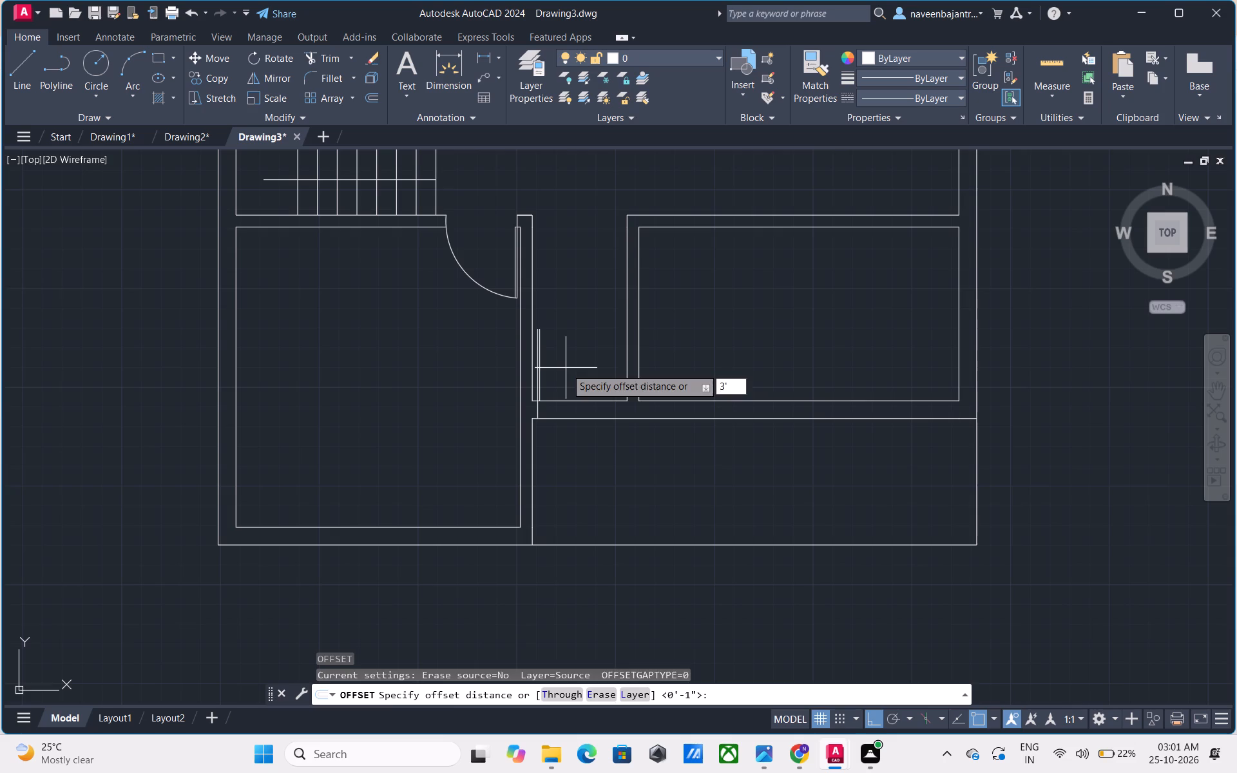
key(Return)
click(536, 414)
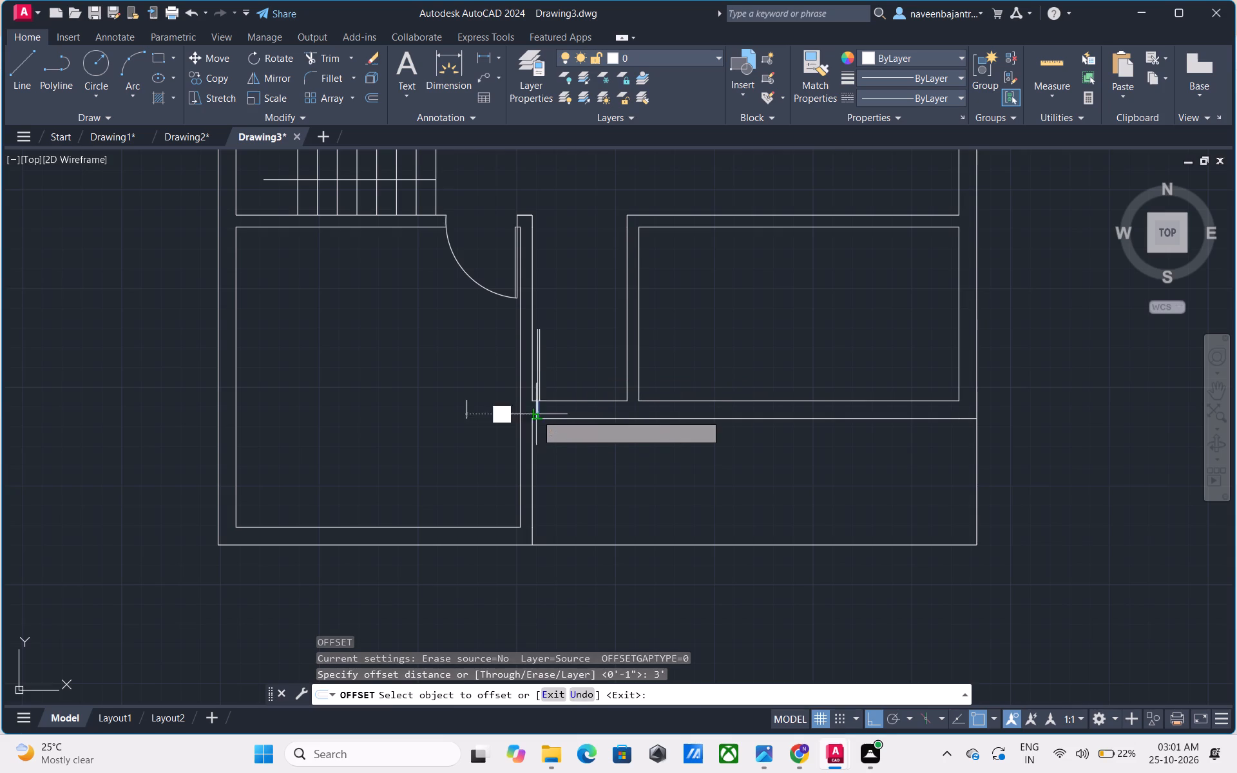
click(587, 414)
key(Escape)
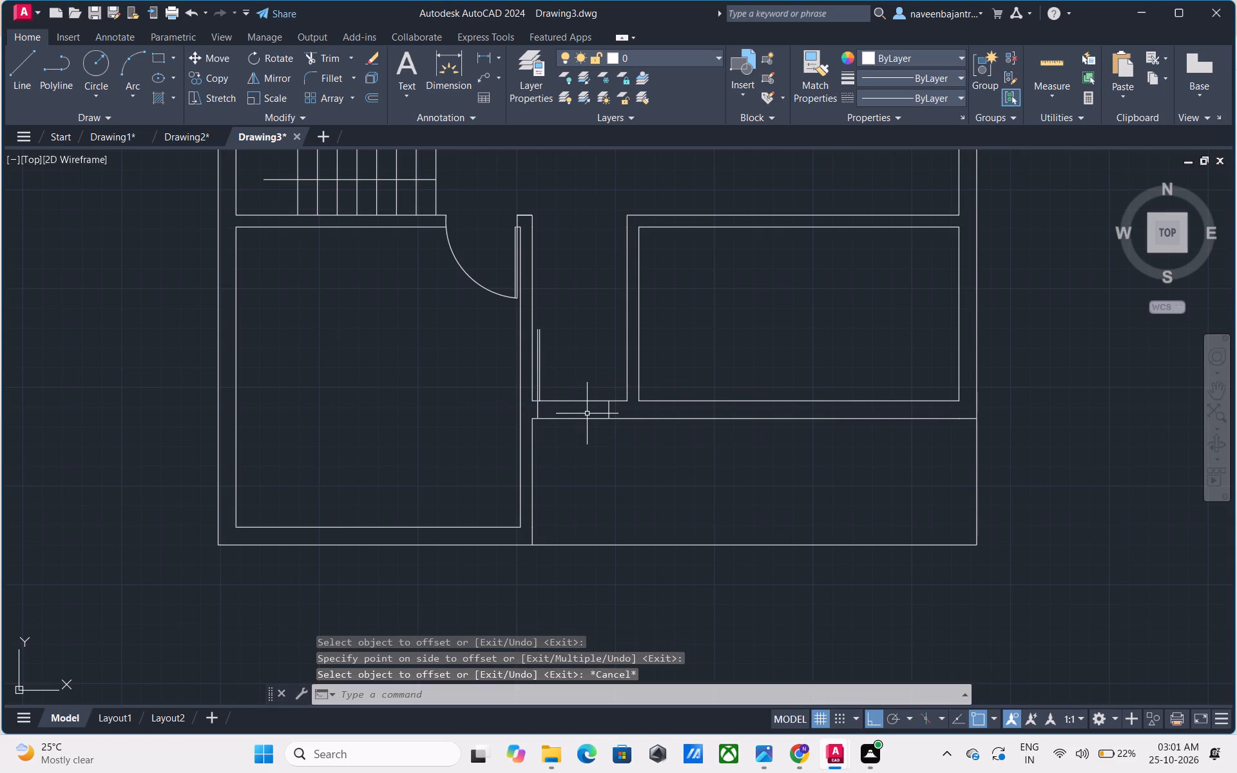
Trim both lower wall lines of the passage between the two jambs to open the doorway.
text(TR)
key(space)
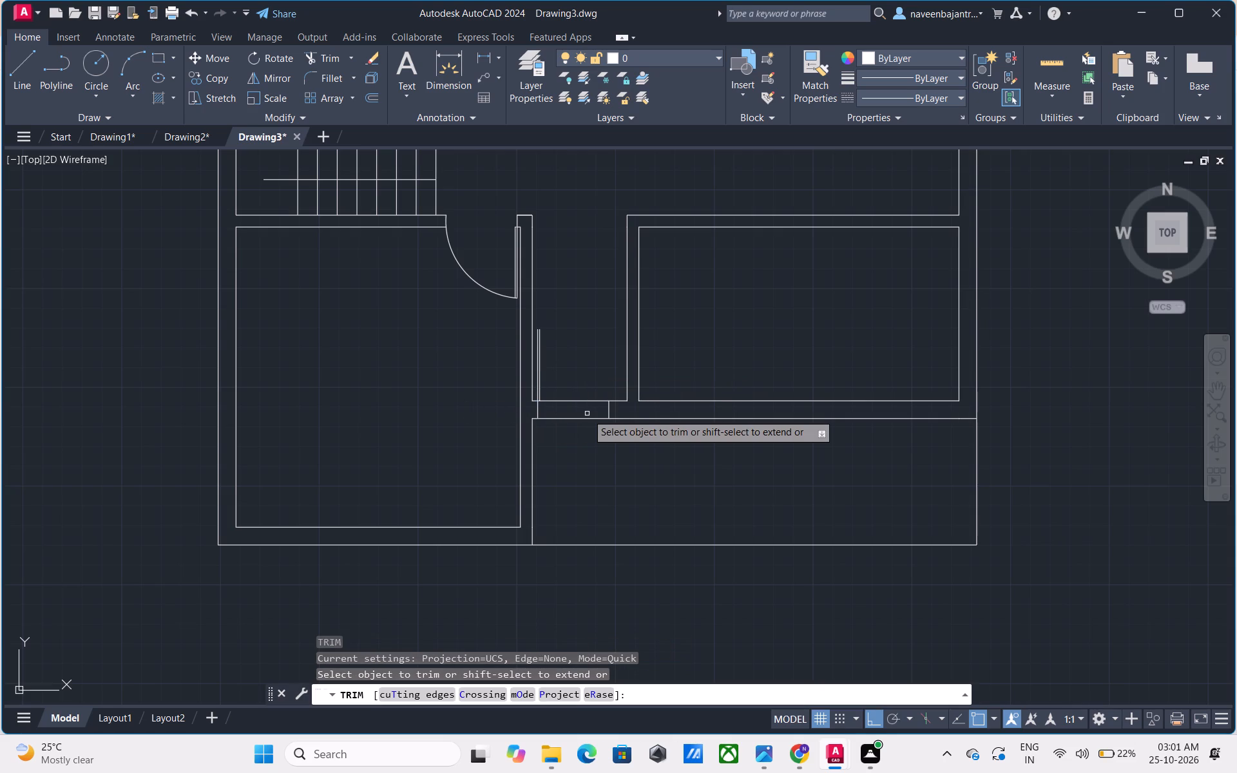
click(575, 419)
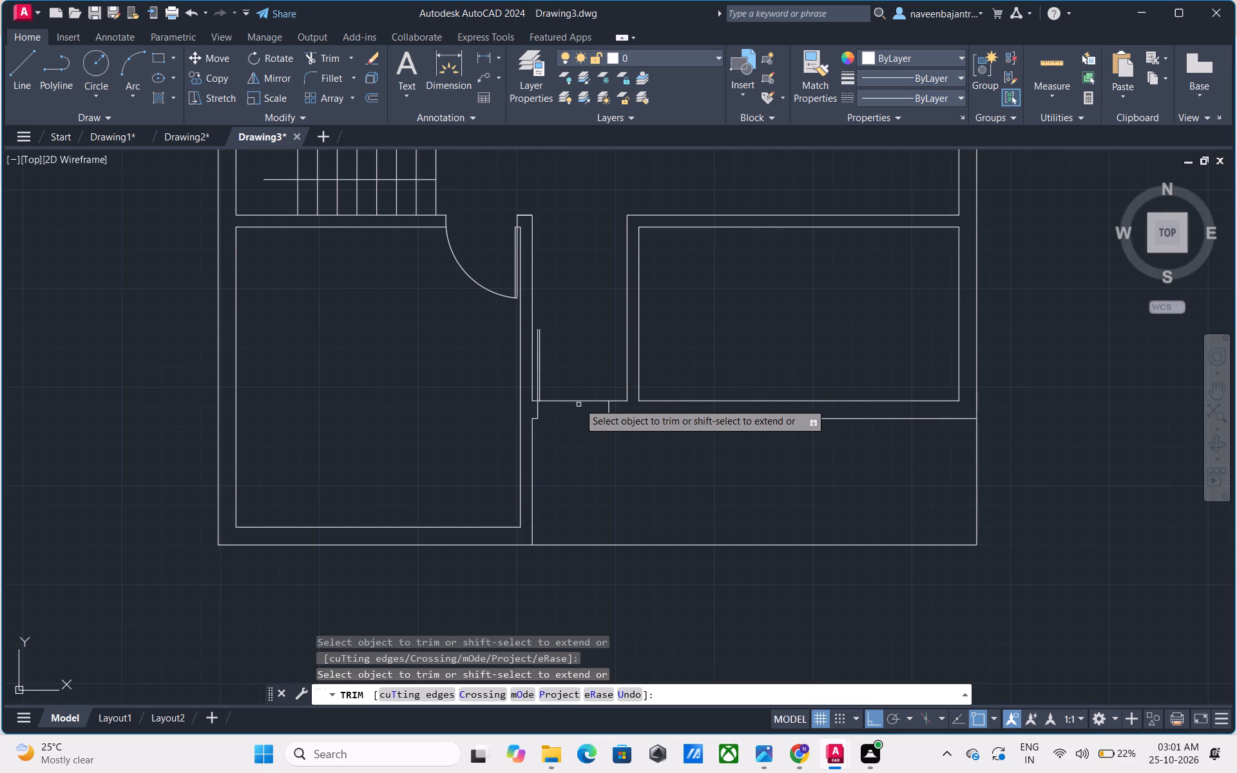
click(579, 403)
key(Escape)
Draw a three-point swing arc from the leaf's top end through the far jamb's inner corner to its outer corner.
scroll(556, 353, up, 2)
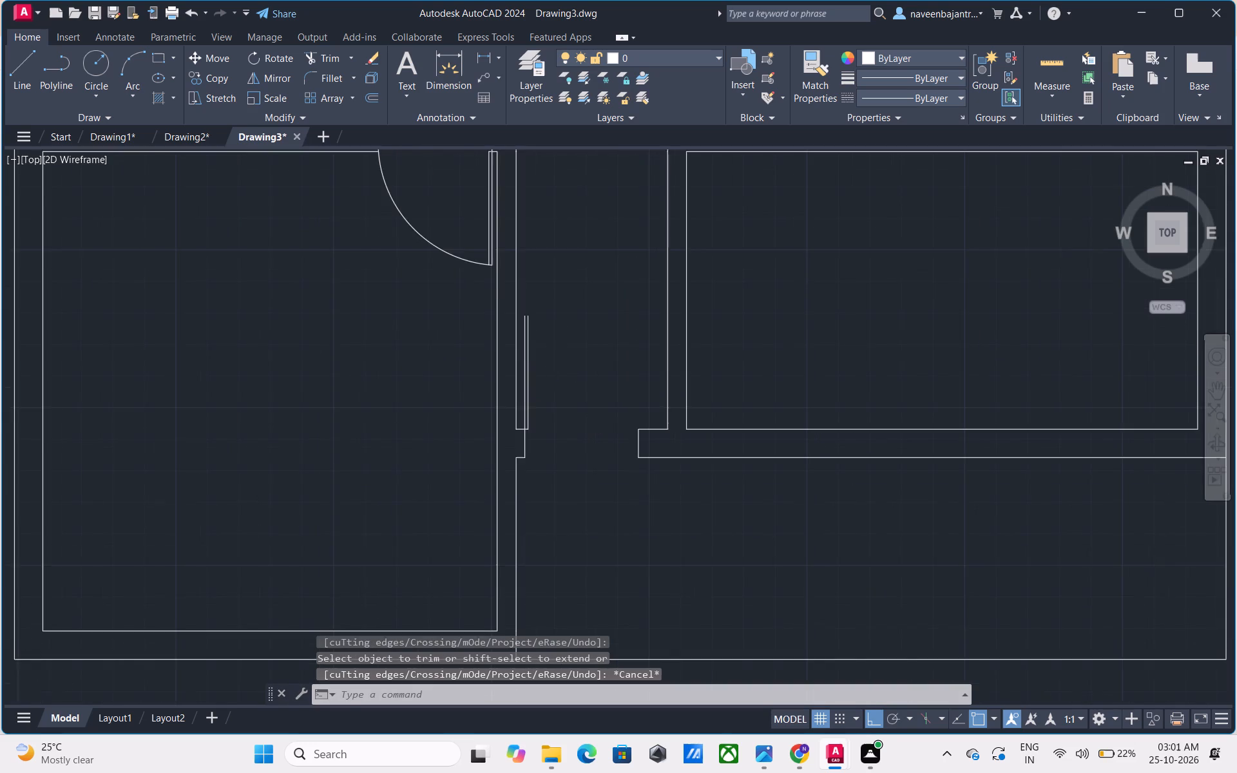
click(136, 65)
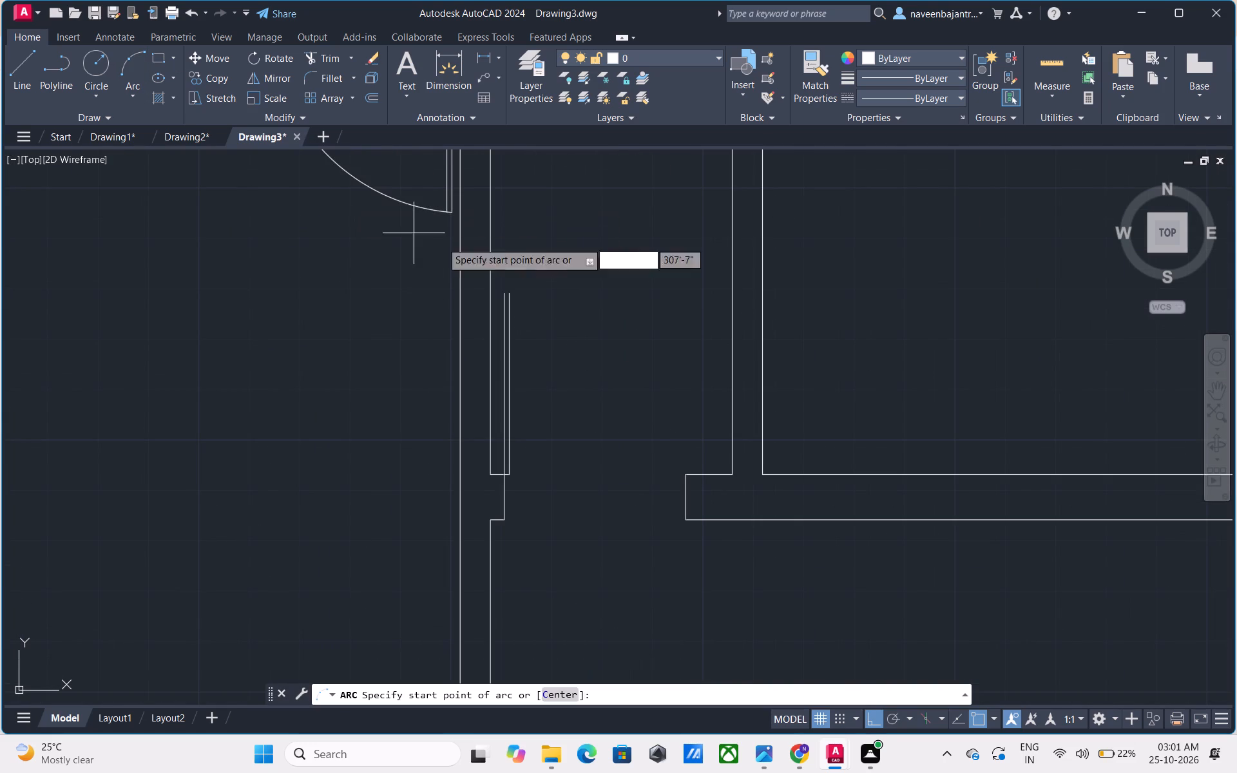
click(500, 292)
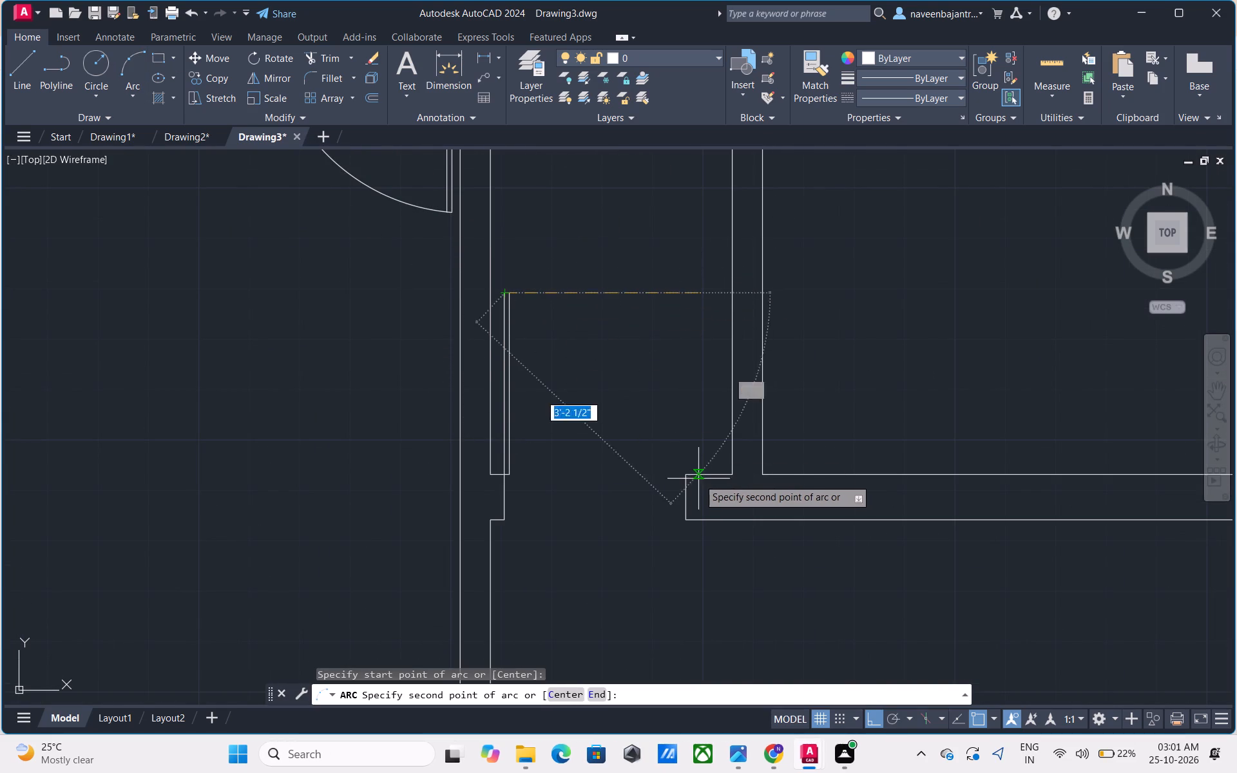
click(685, 477)
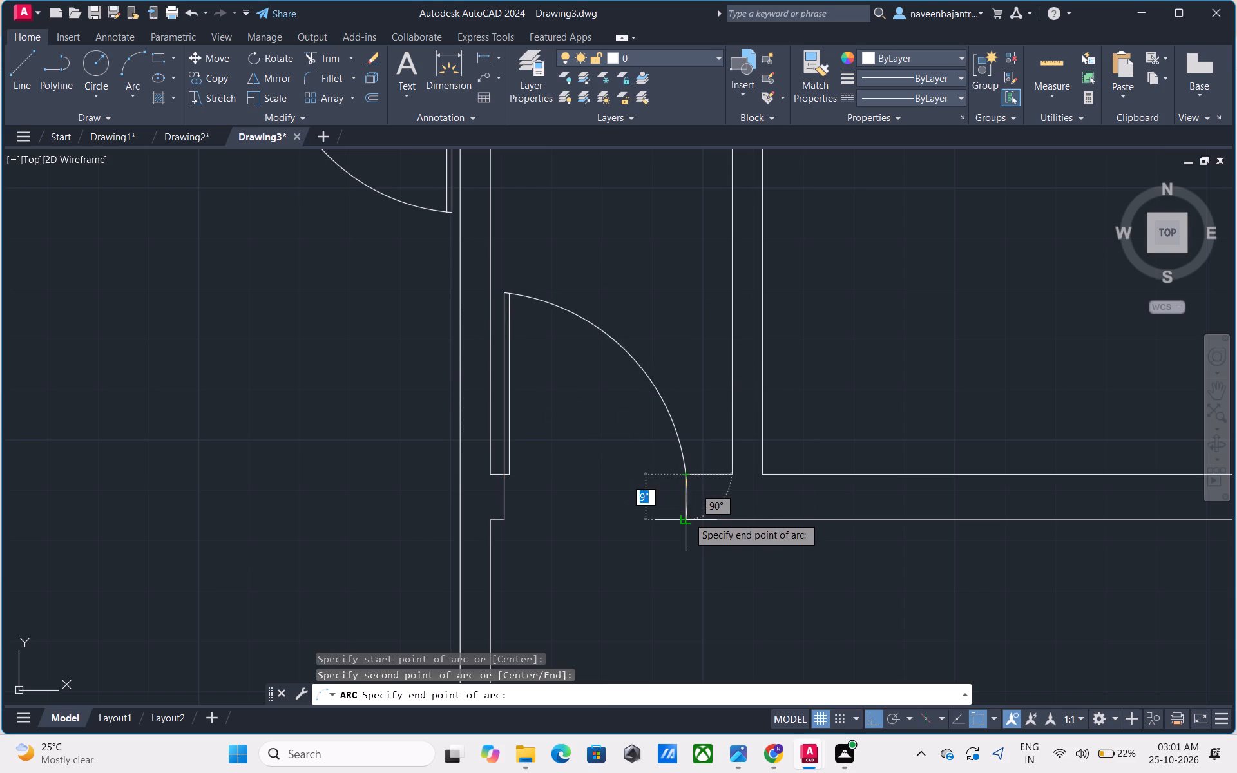
click(687, 517)
key(Escape)
Trim away the straight far jamb line beside the passage door's swing arc.
scroll(687, 517, up, 4)
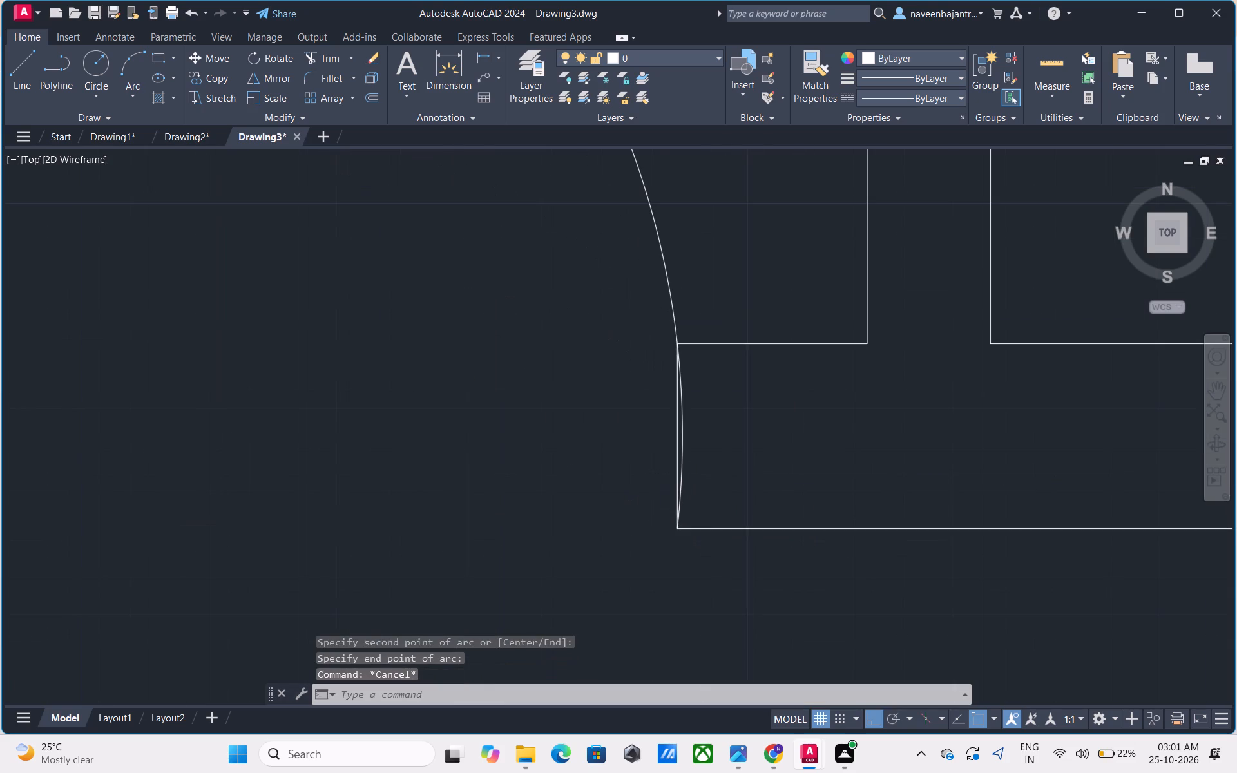
key(Escape)
text(TR)
key(space)
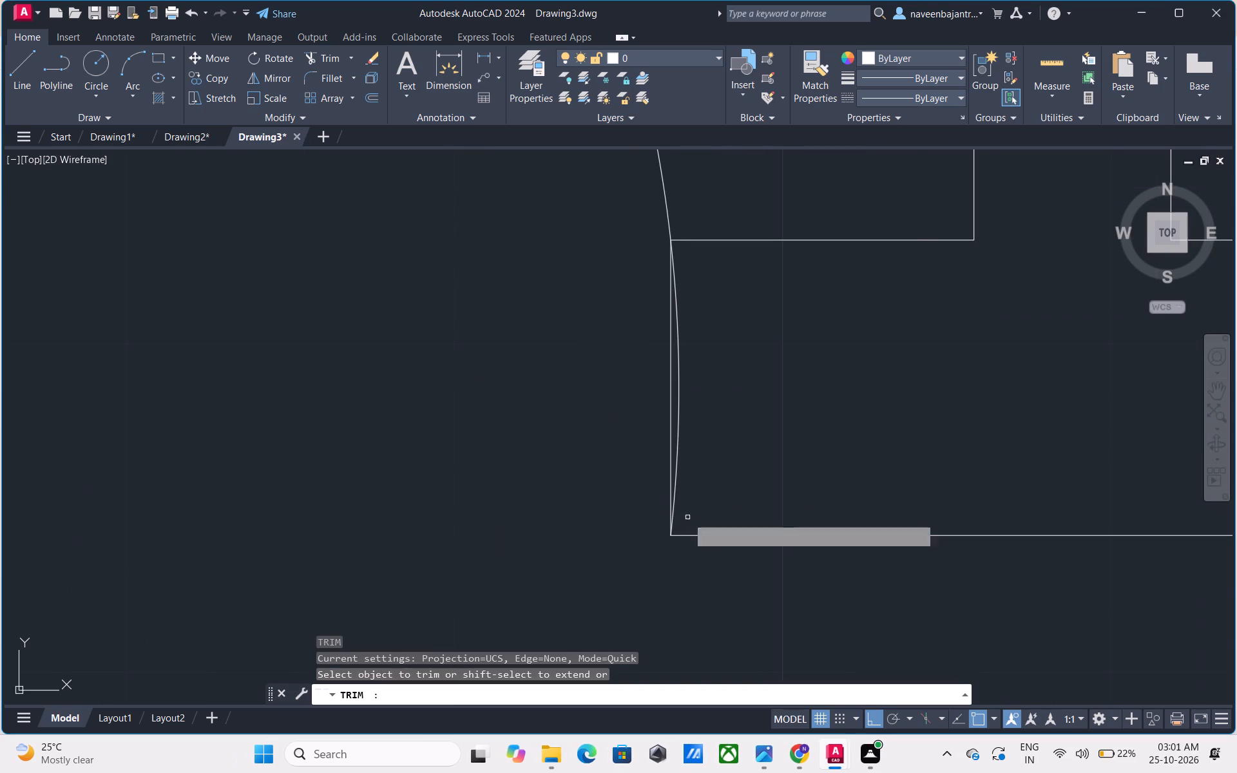
click(670, 429)
key(Escape)
Draw a short horizontal line outward across the outer wall from the midpoint of the top-left room's left inner wall line.
scroll(670, 429, down, 2)
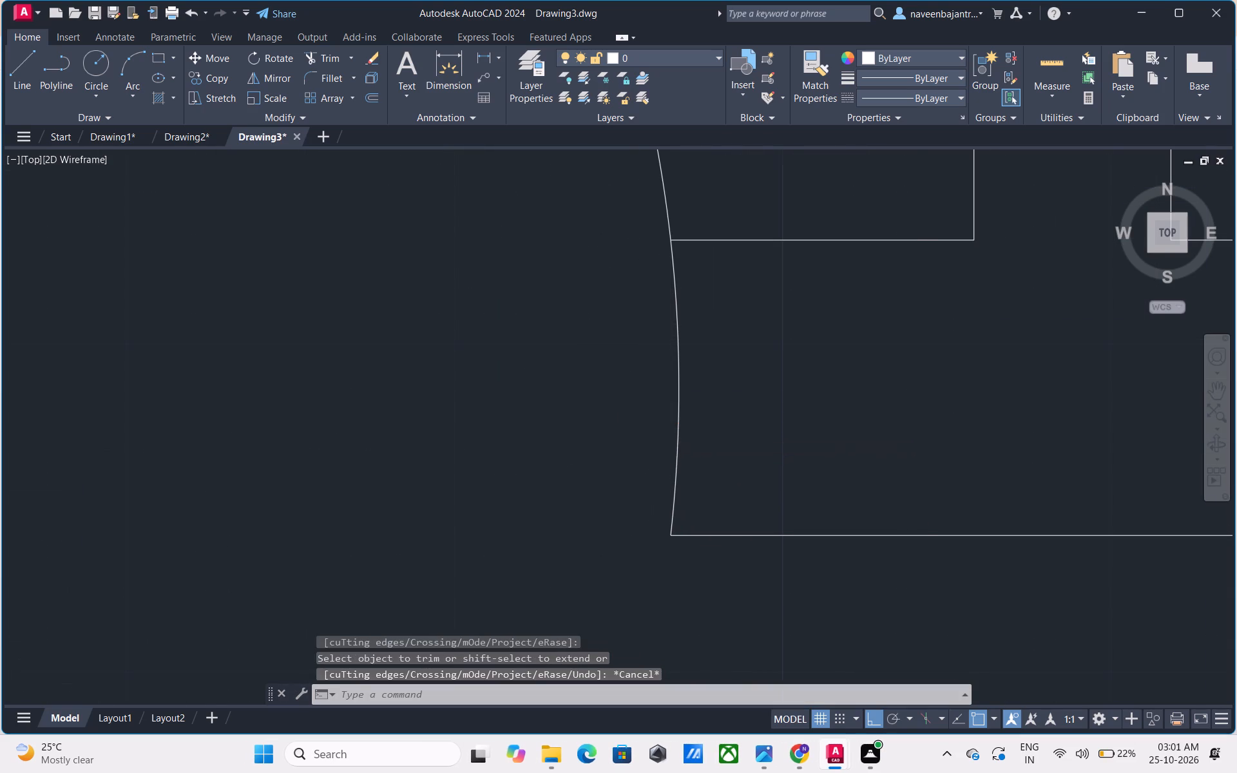
scroll(670, 429, down, 5)
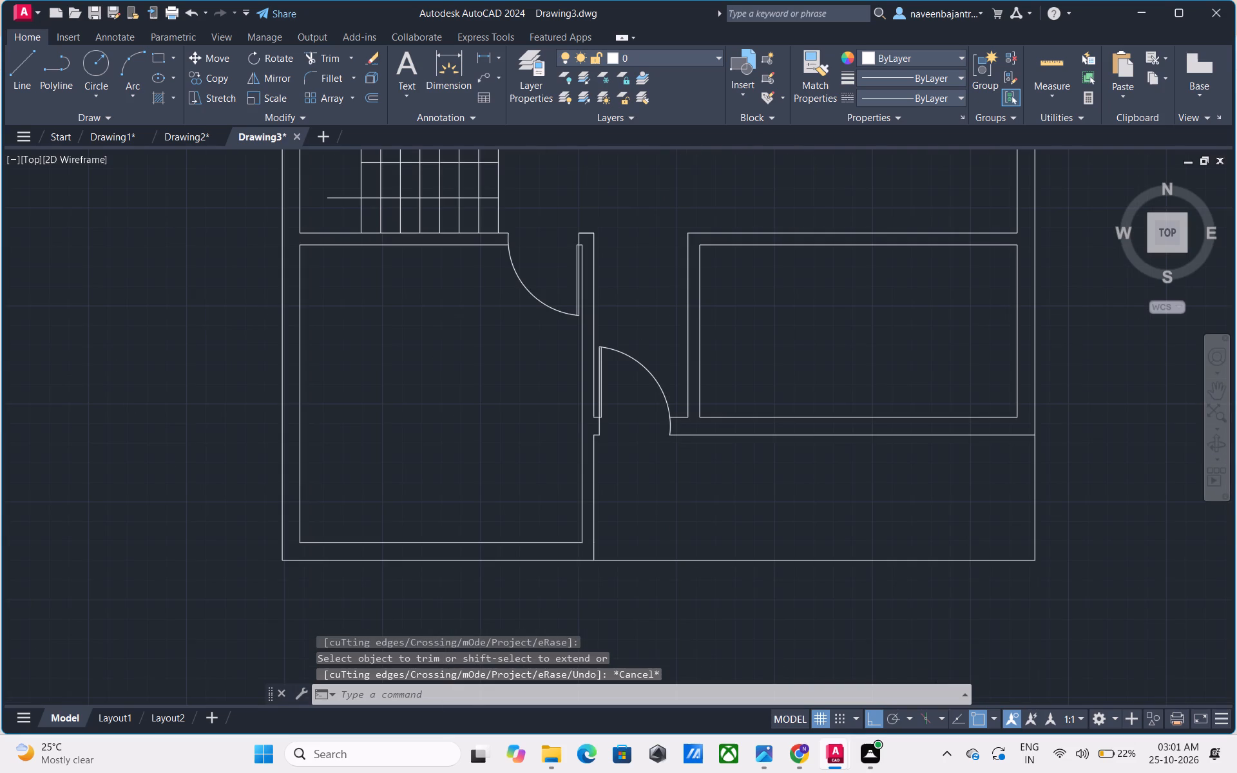
scroll(745, 461, down, 1)
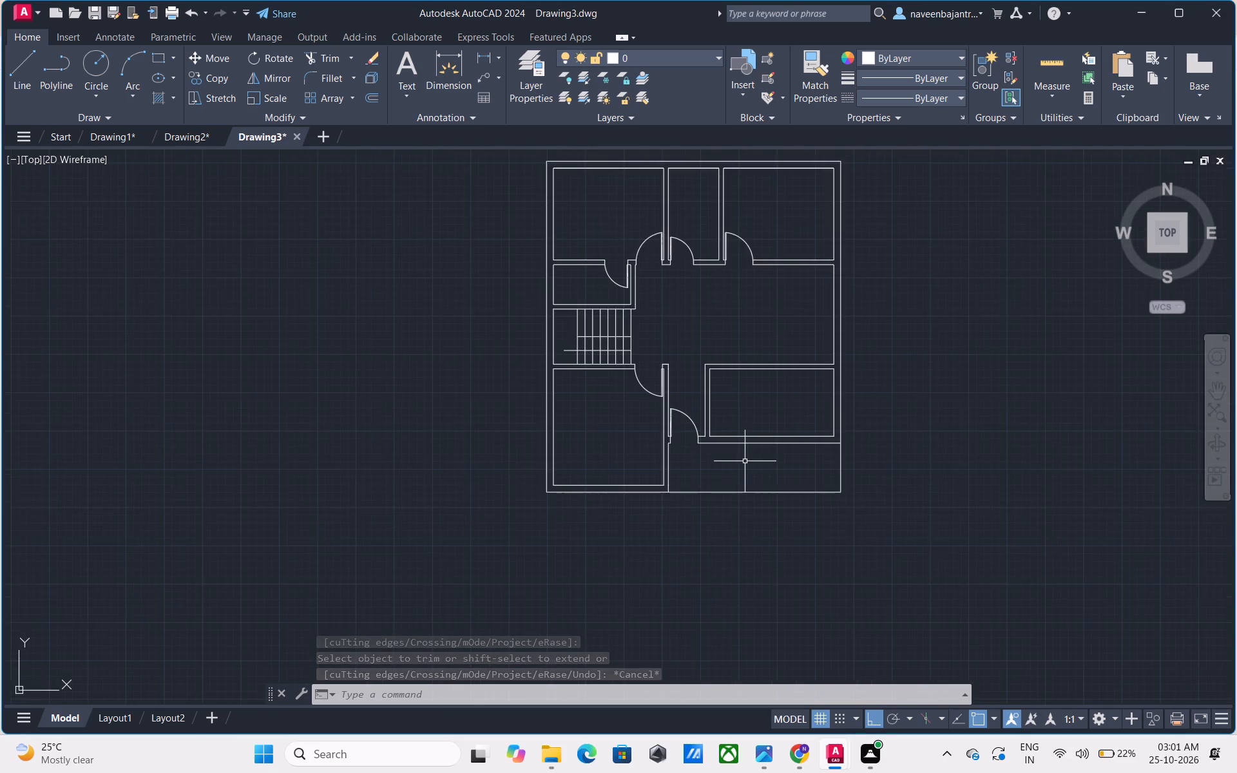
scroll(745, 461, down, 1)
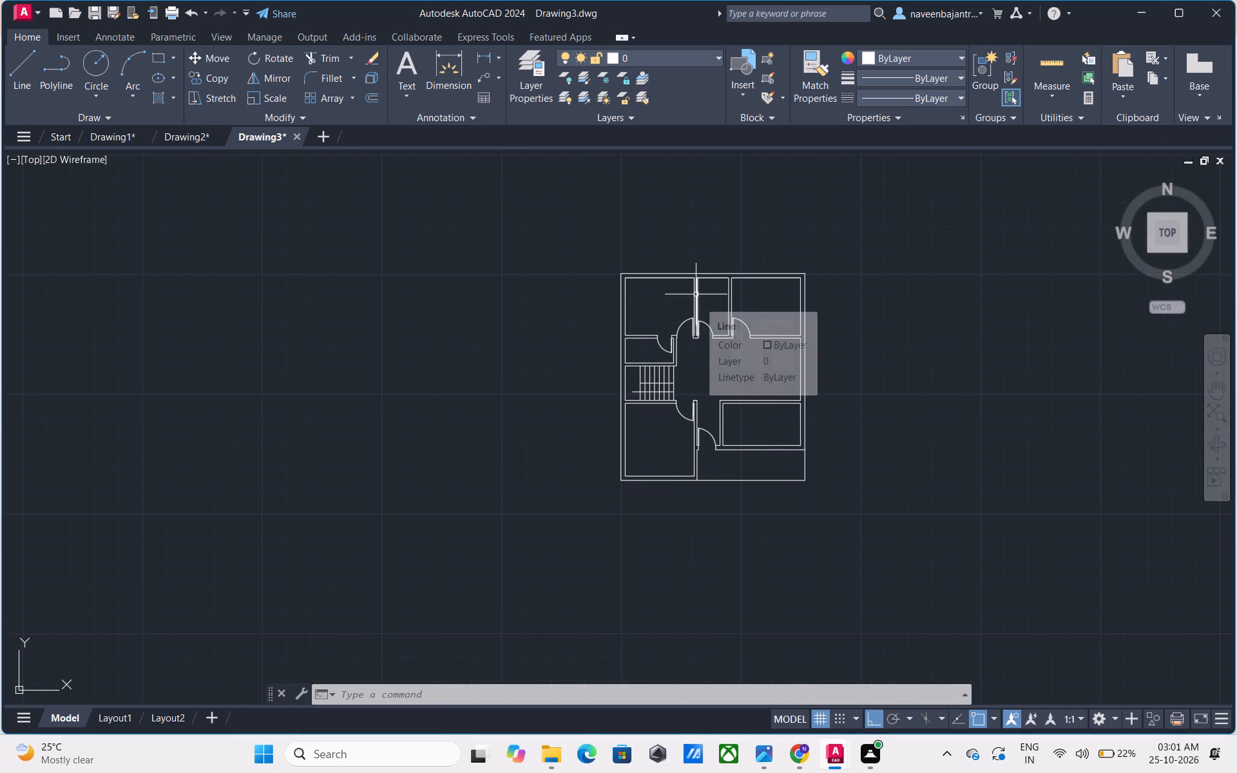
middle_drag(696, 294, 652, 326)
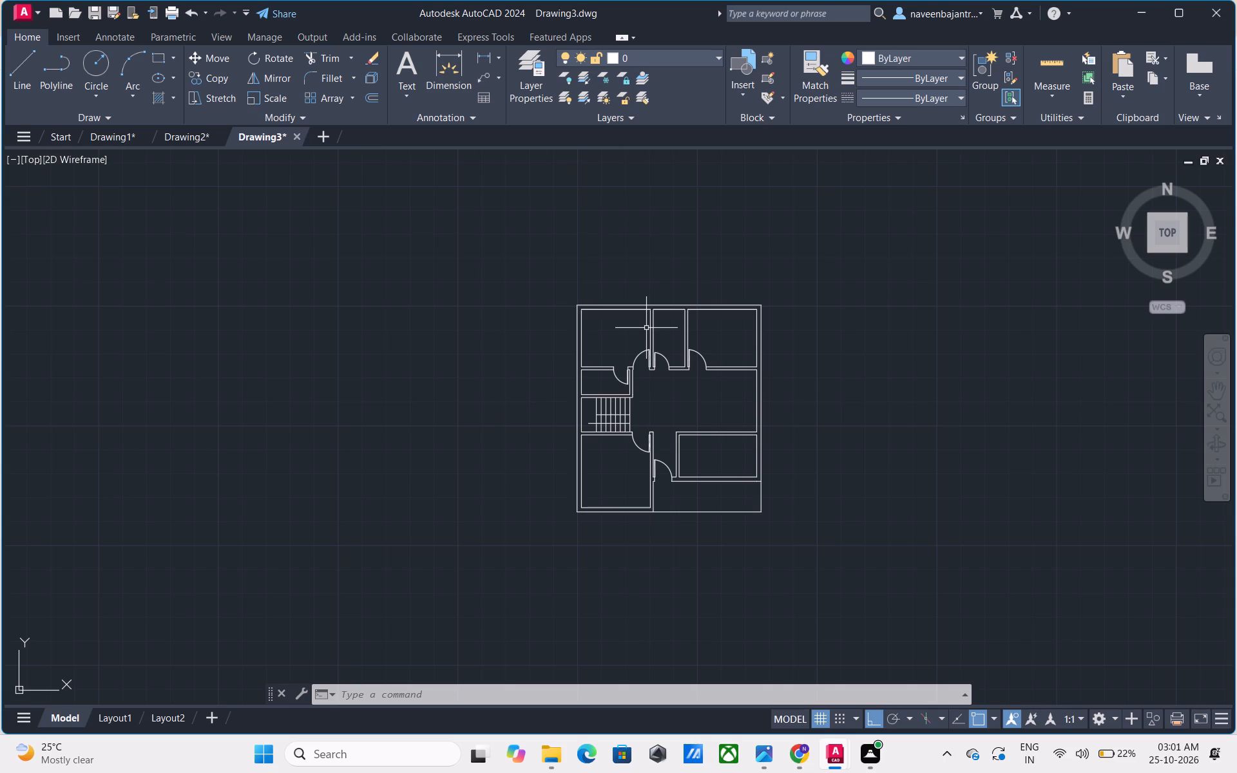
scroll(523, 347, up, 2)
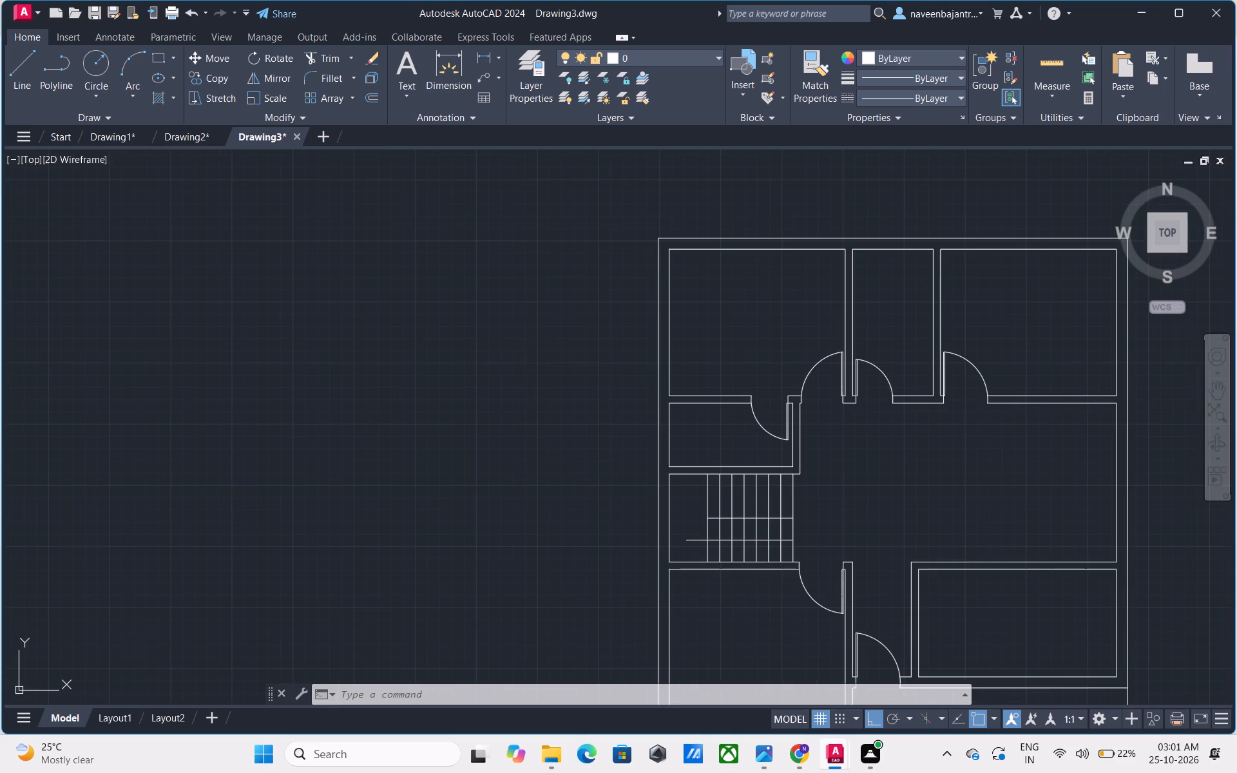
key(Escape)
key(l)
key(space)
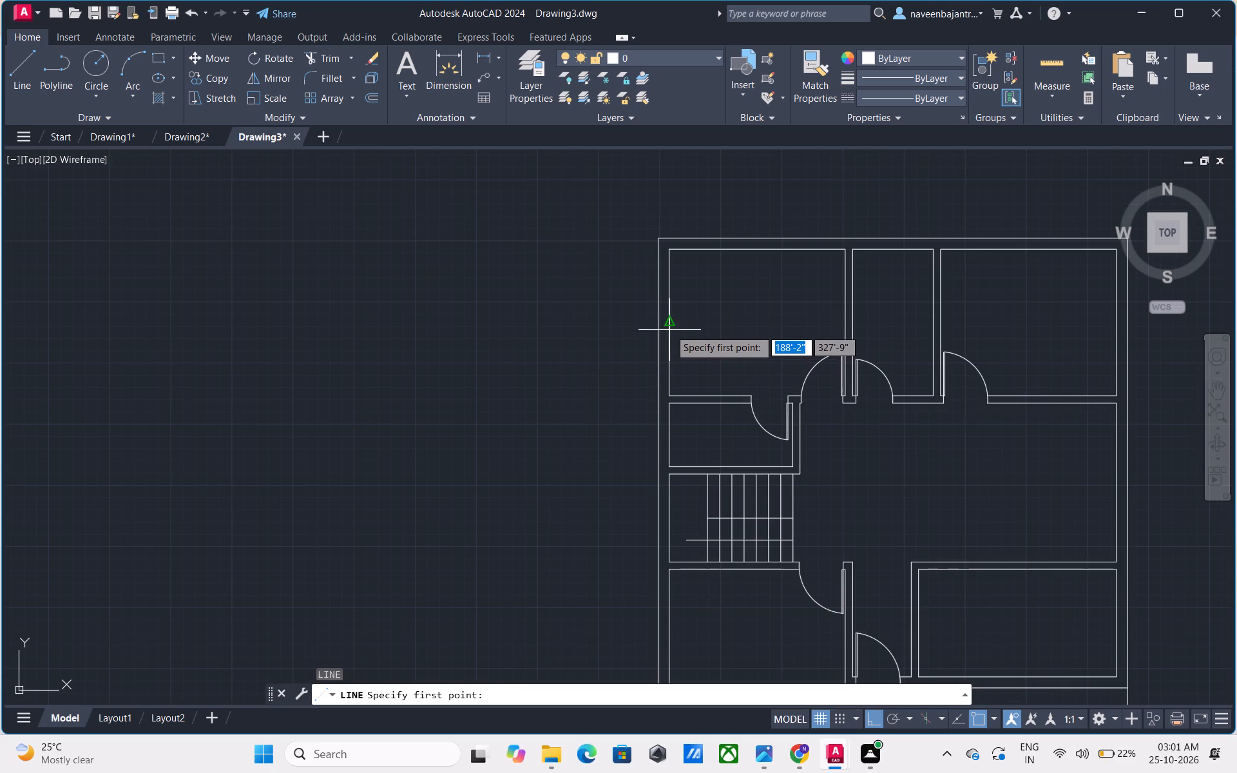
click(669, 323)
click(632, 326)
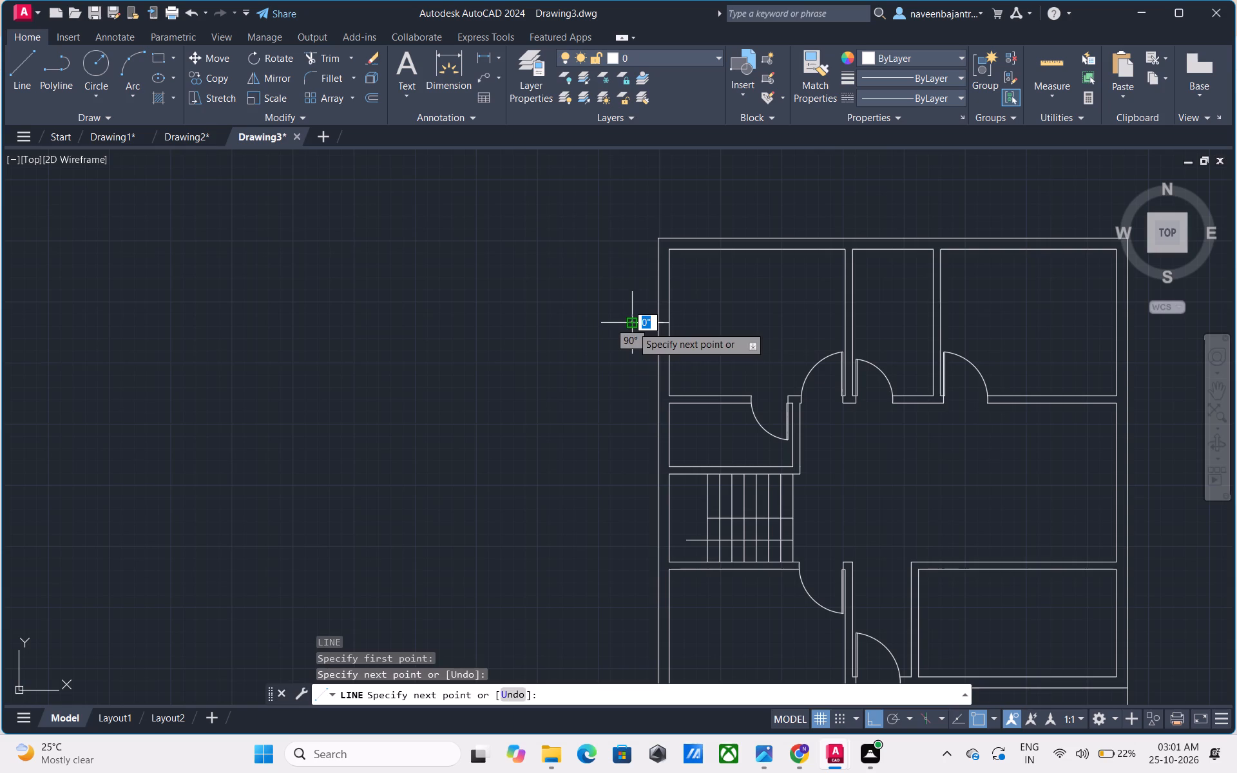
key(Escape)
Trim the new line's overhanging end outside the left outer wall.
text(TR)
key(space)
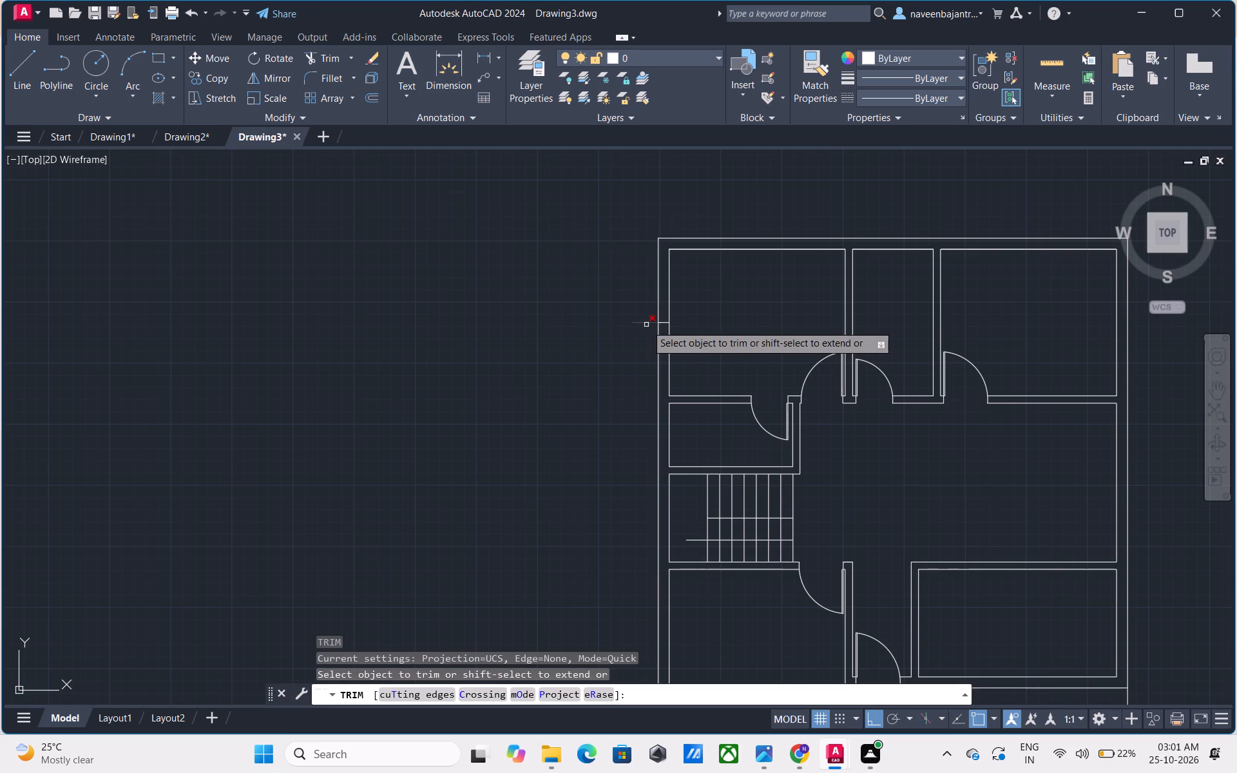
click(646, 325)
key(Escape)
Offset the midpoint line across the left outer wall 3' upward and 3' downward for the window's two ends.
scroll(675, 325, up, 1)
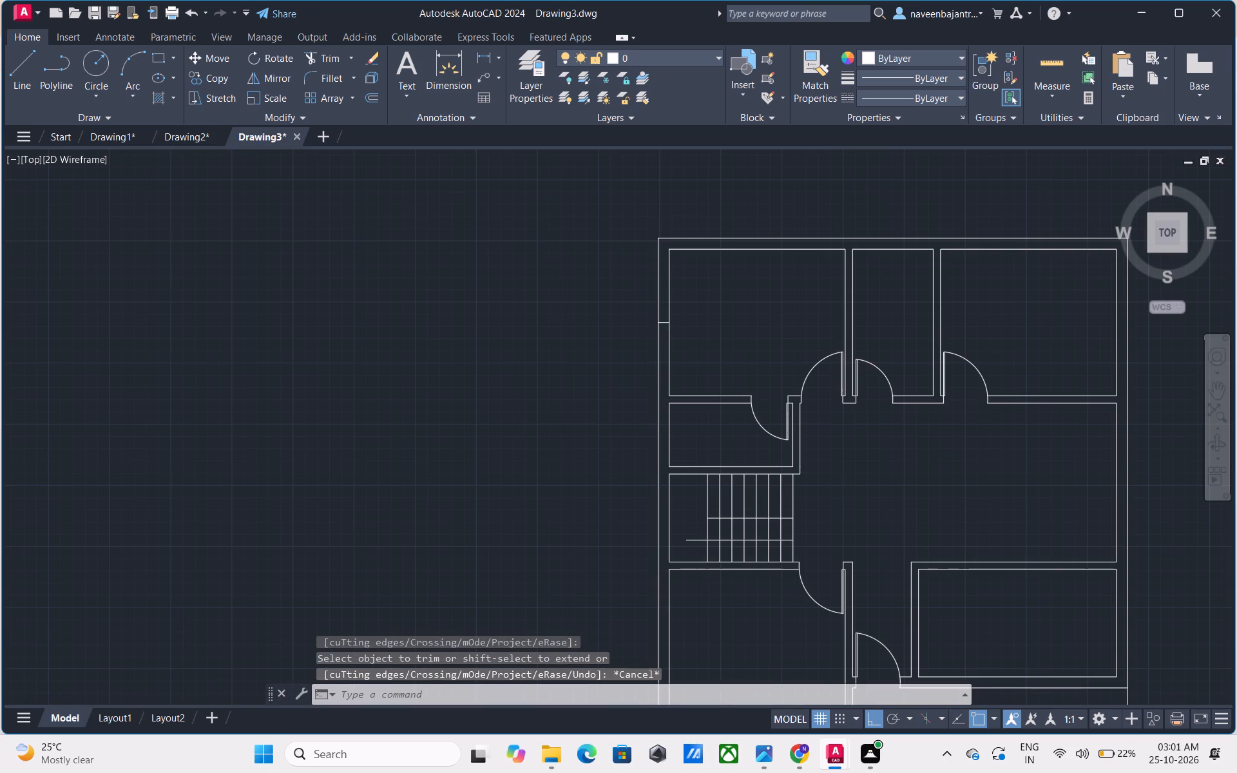
key(Escape)
text(O)
key(space)
key(3)
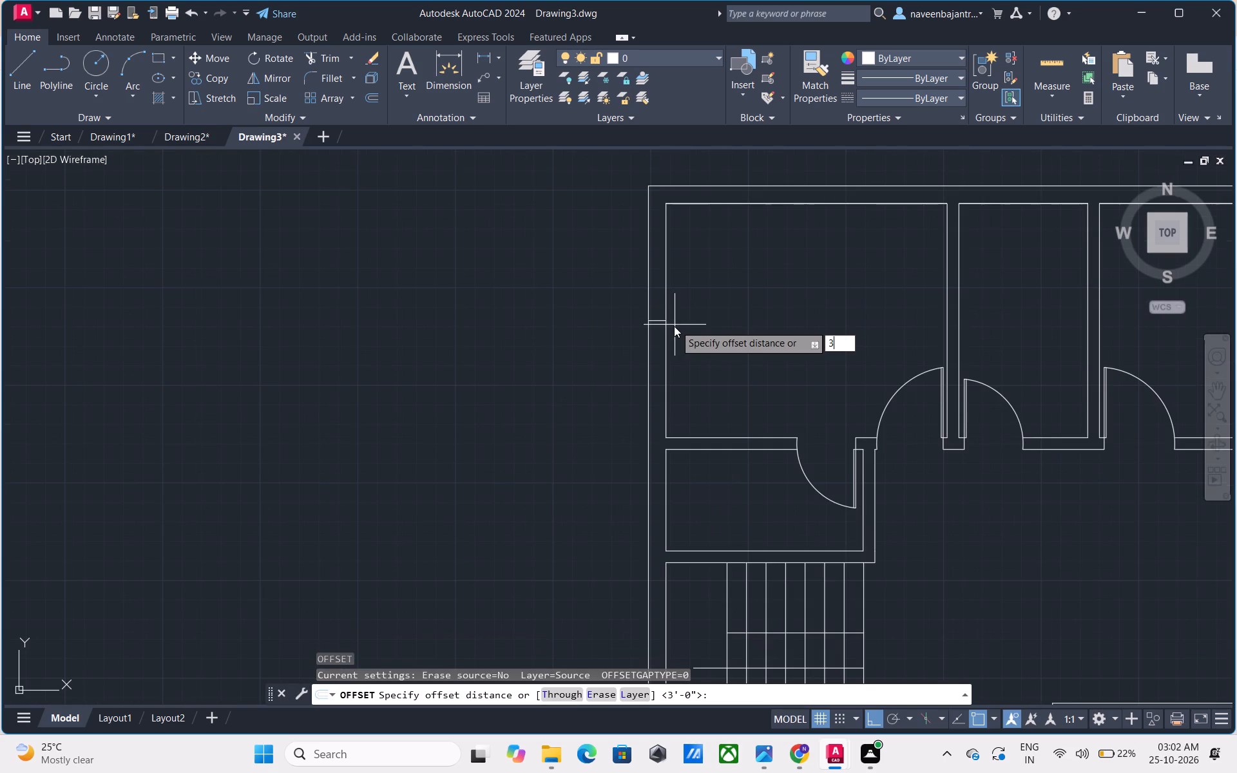
key(apostrophe)
key(Return)
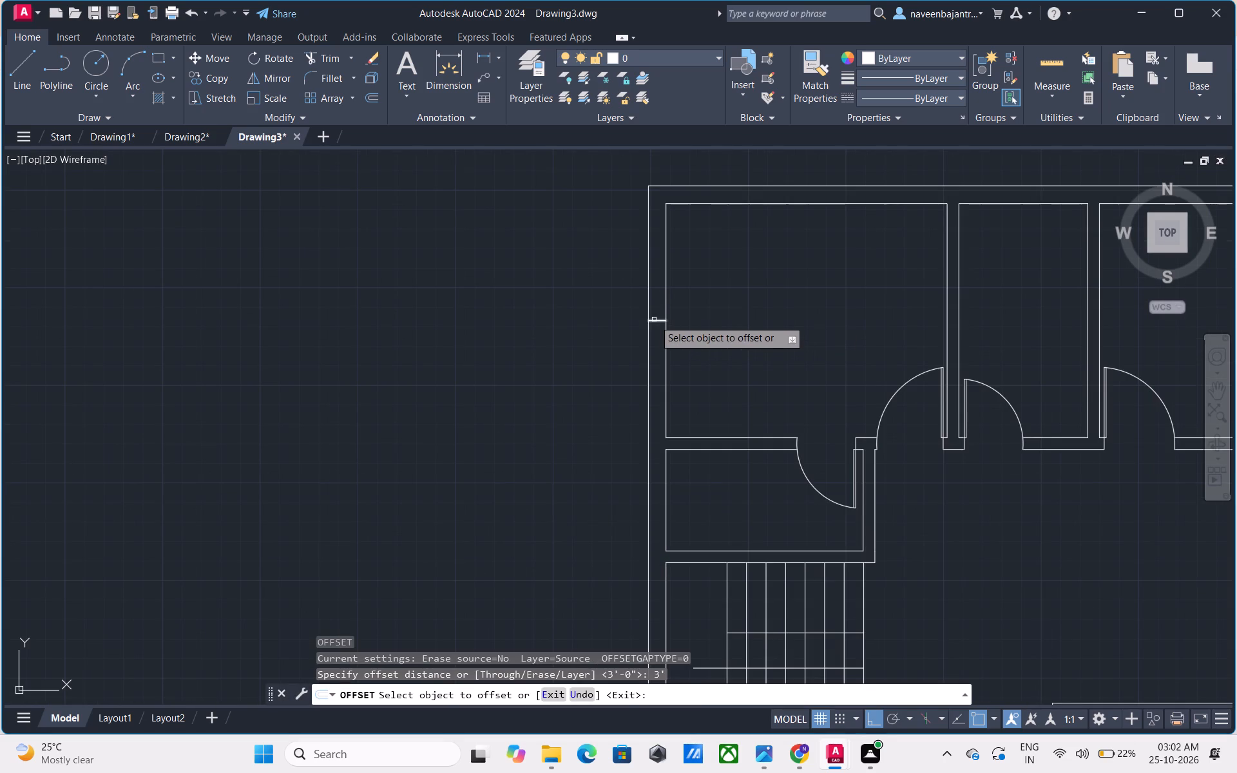
click(654, 320)
click(654, 307)
click(655, 323)
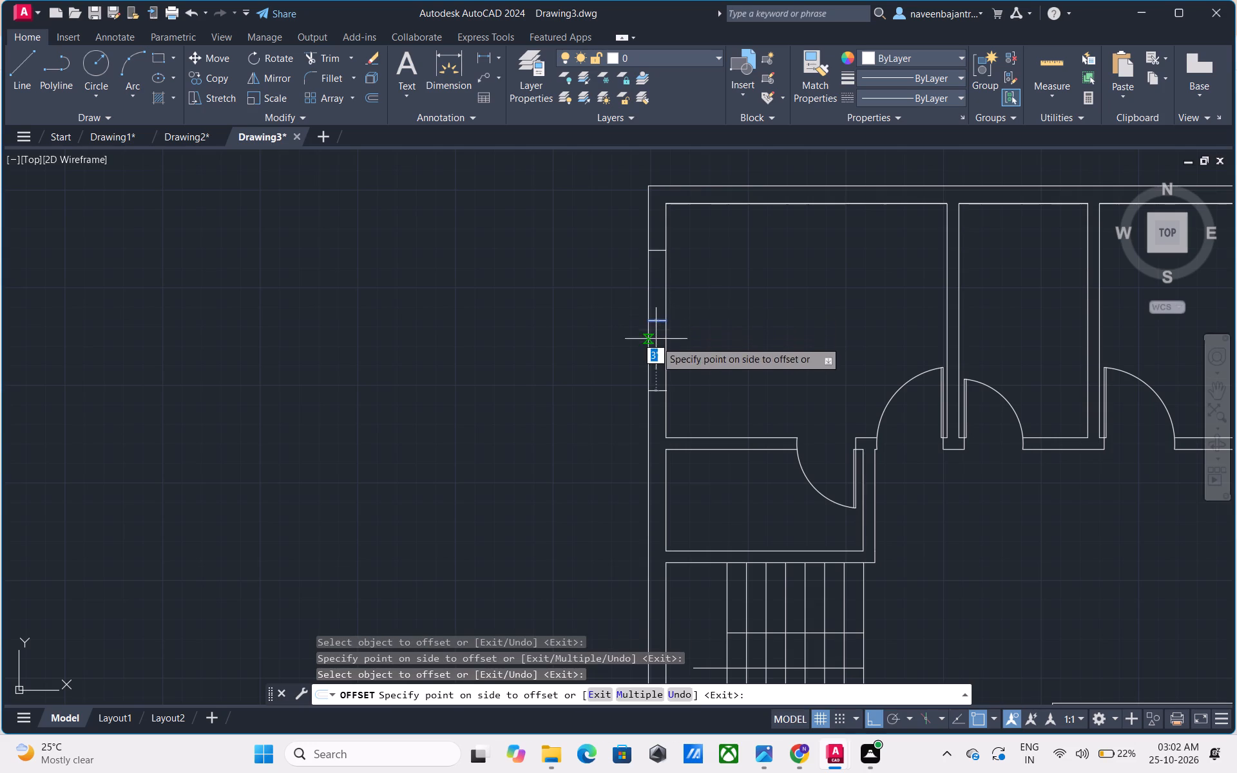
click(656, 343)
key(Escape)
Remove the original midpoint line between the two window end lines with Trim.
text(TR)
key(space)
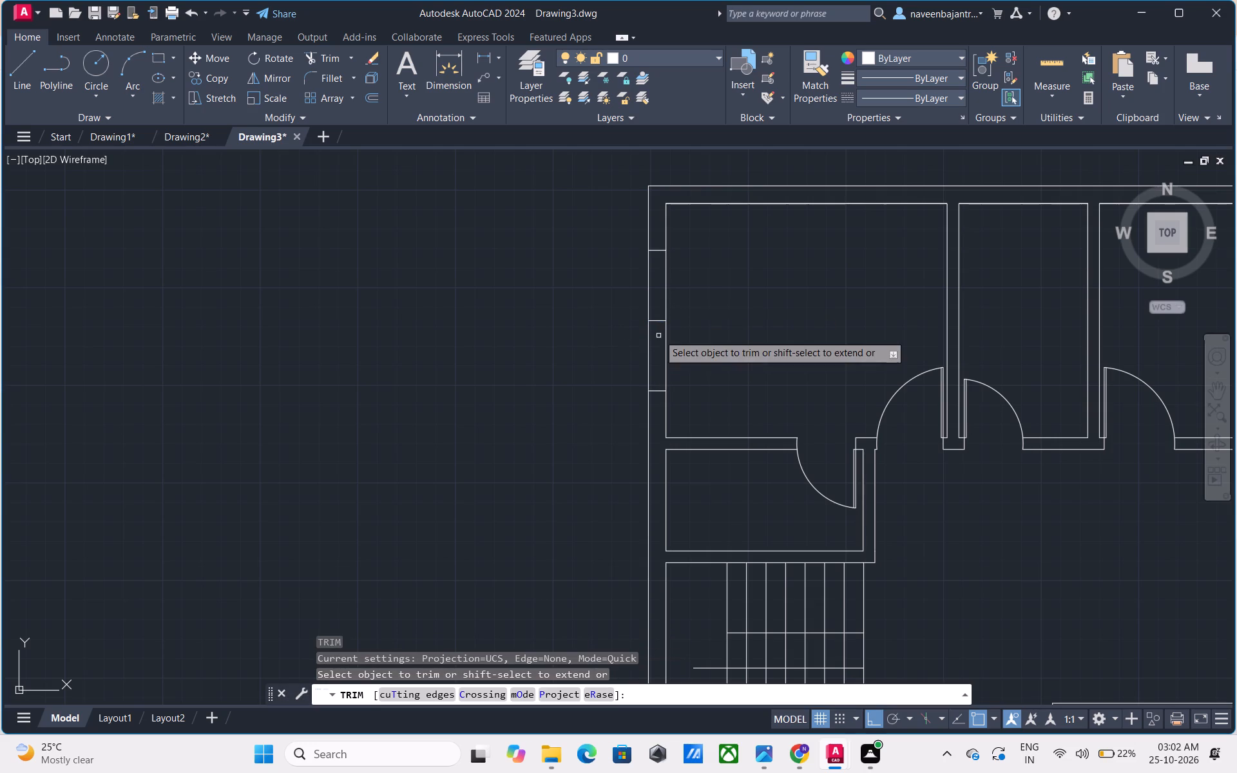
click(657, 320)
key(Escape)
Draw a vertical window line in the left outer wall joining the midpoints of the lower and upper end lines.
key(l)
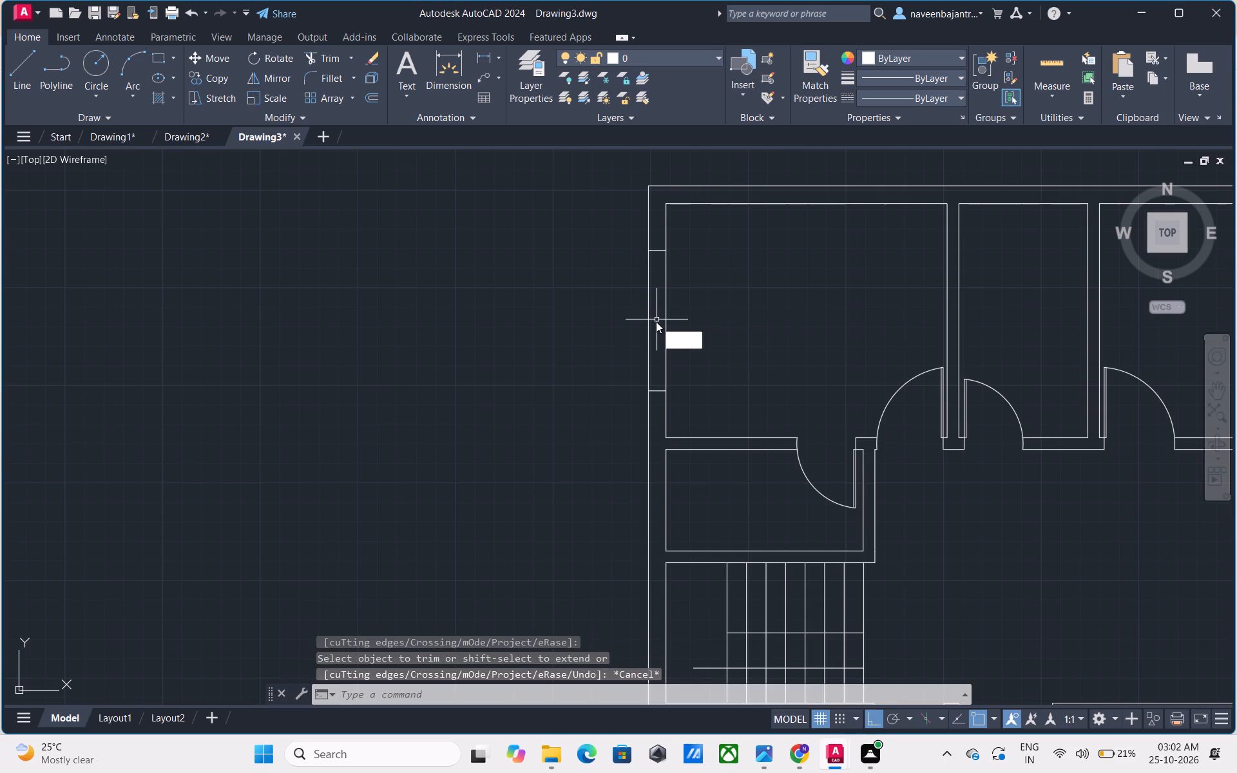
key(space)
click(657, 387)
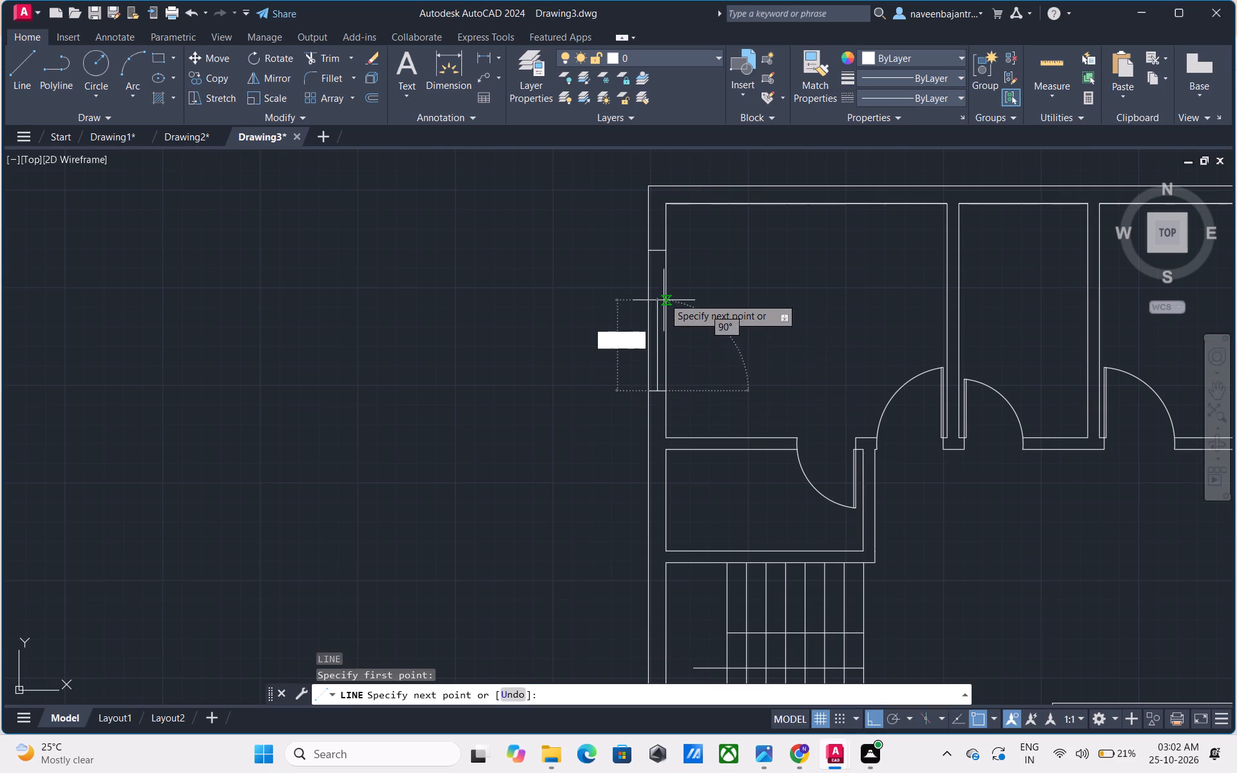
click(657, 251)
key(Escape)
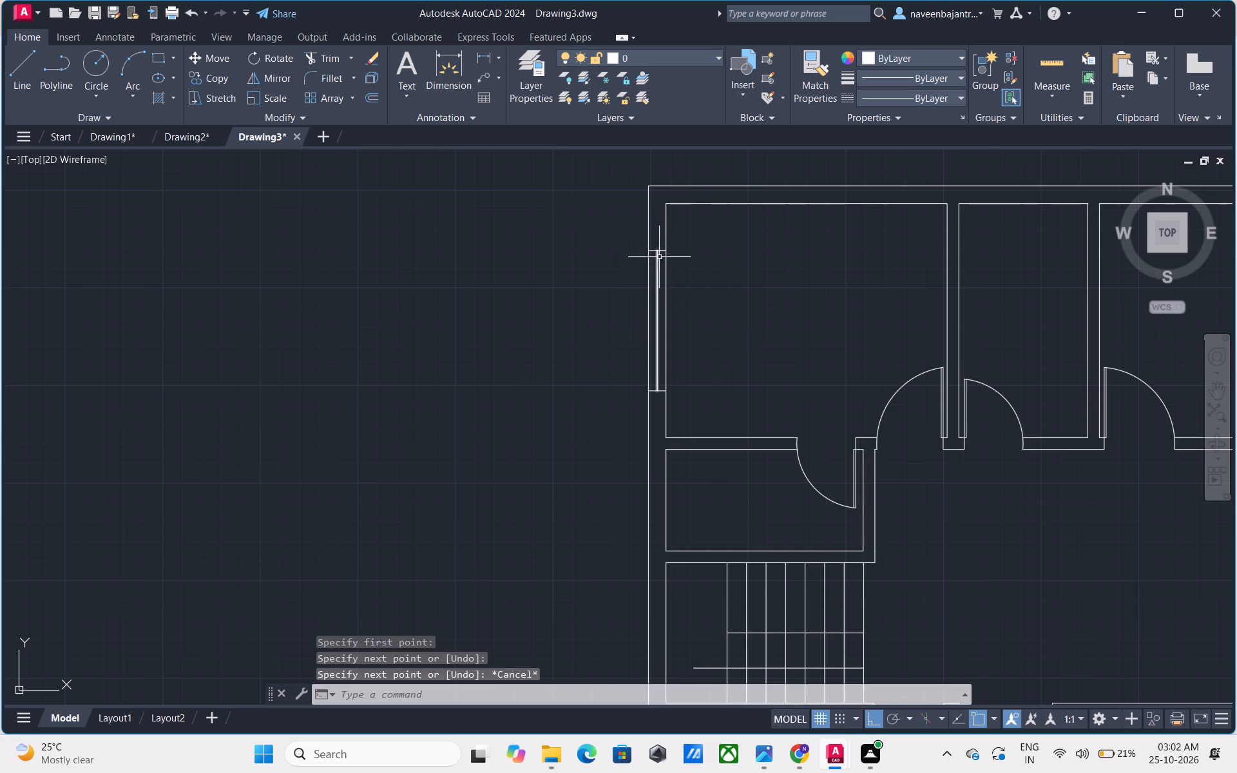
Draw a short vertical line outward across the top outer wall from the midpoint of the top middle room's upper inner wall line.
scroll(713, 286, down, 1)
middle_drag(751, 287, 745, 292)
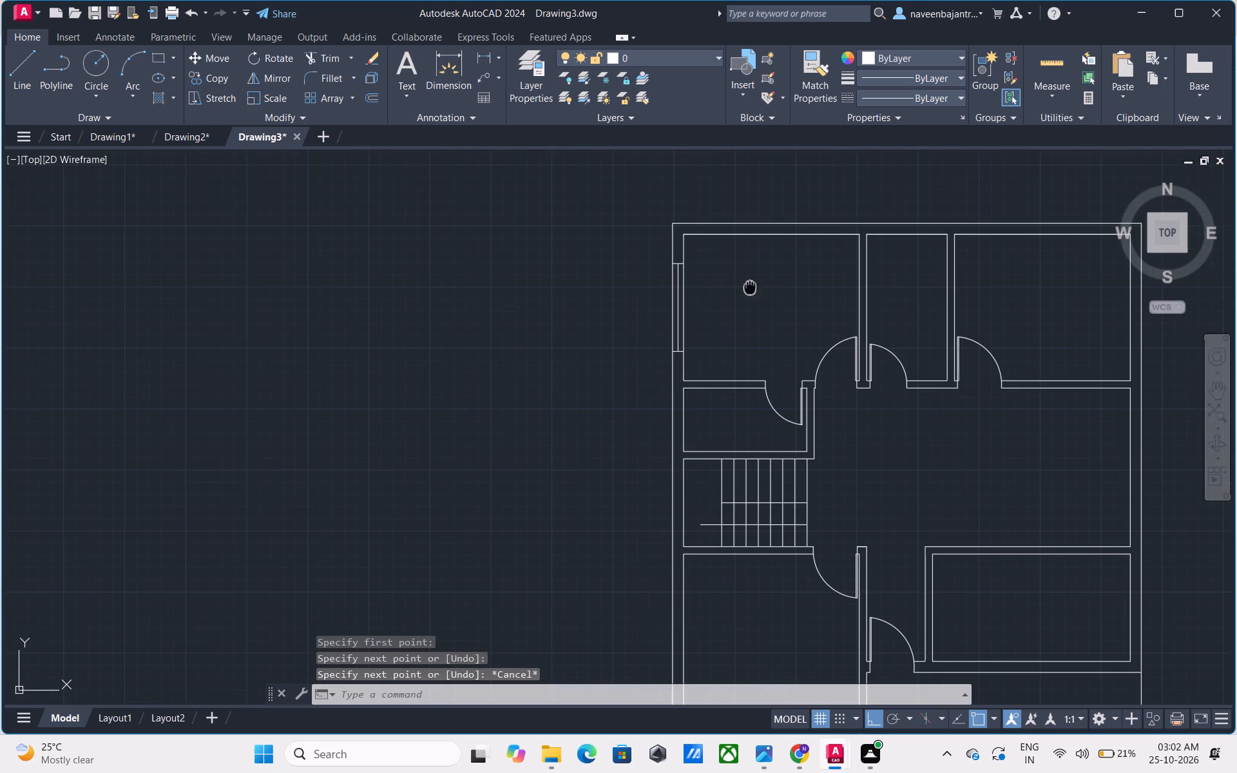
middle_drag(745, 292, 489, 384)
scroll(660, 326, up, 1)
key(Escape)
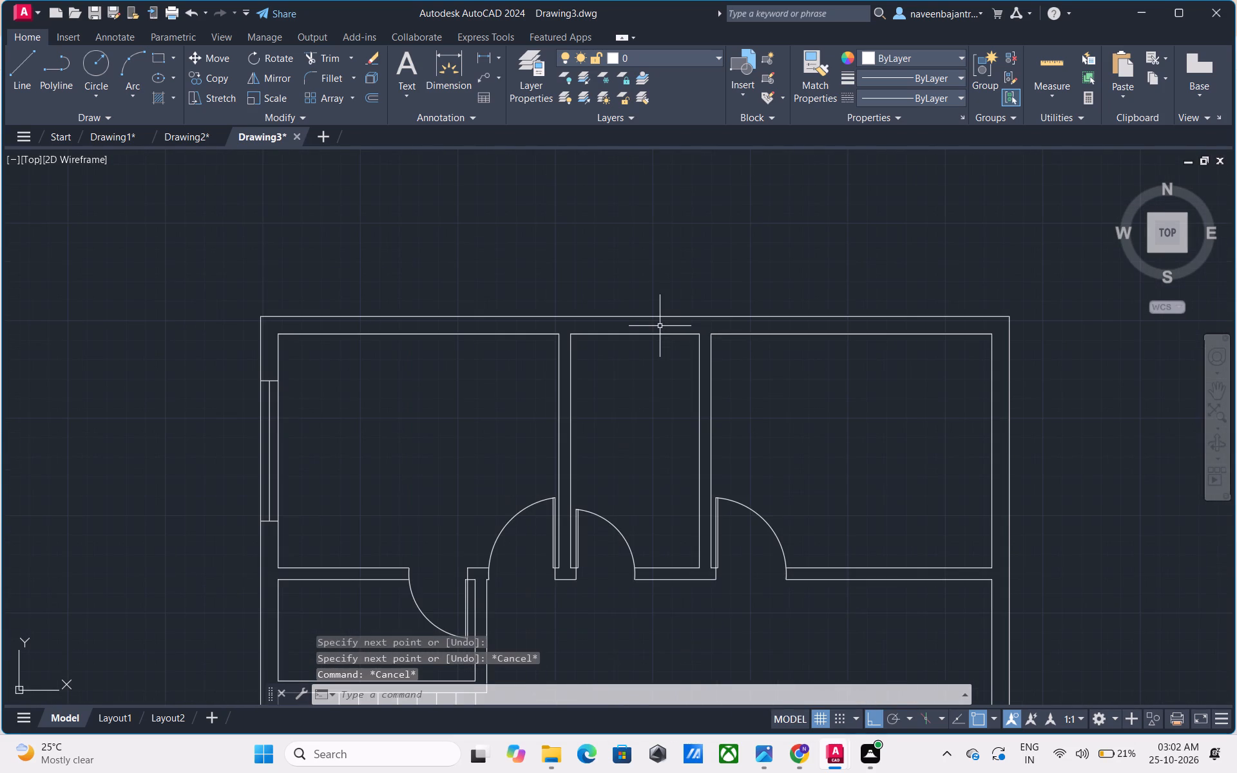
text(L)
key(space)
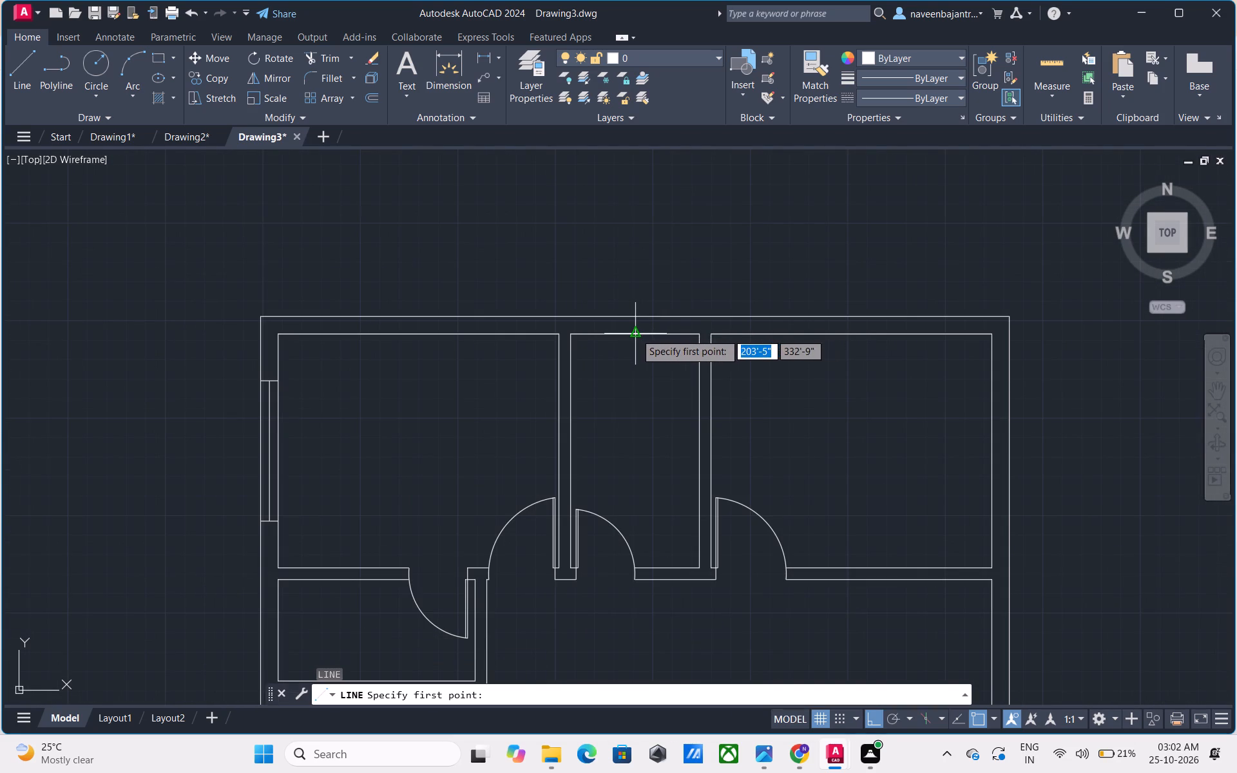
click(635, 333)
click(636, 298)
key(Escape)
Trim the new vertical line's overhanging end above the top outer wall.
text(TR)
key(space)
click(636, 298)
key(Escape)
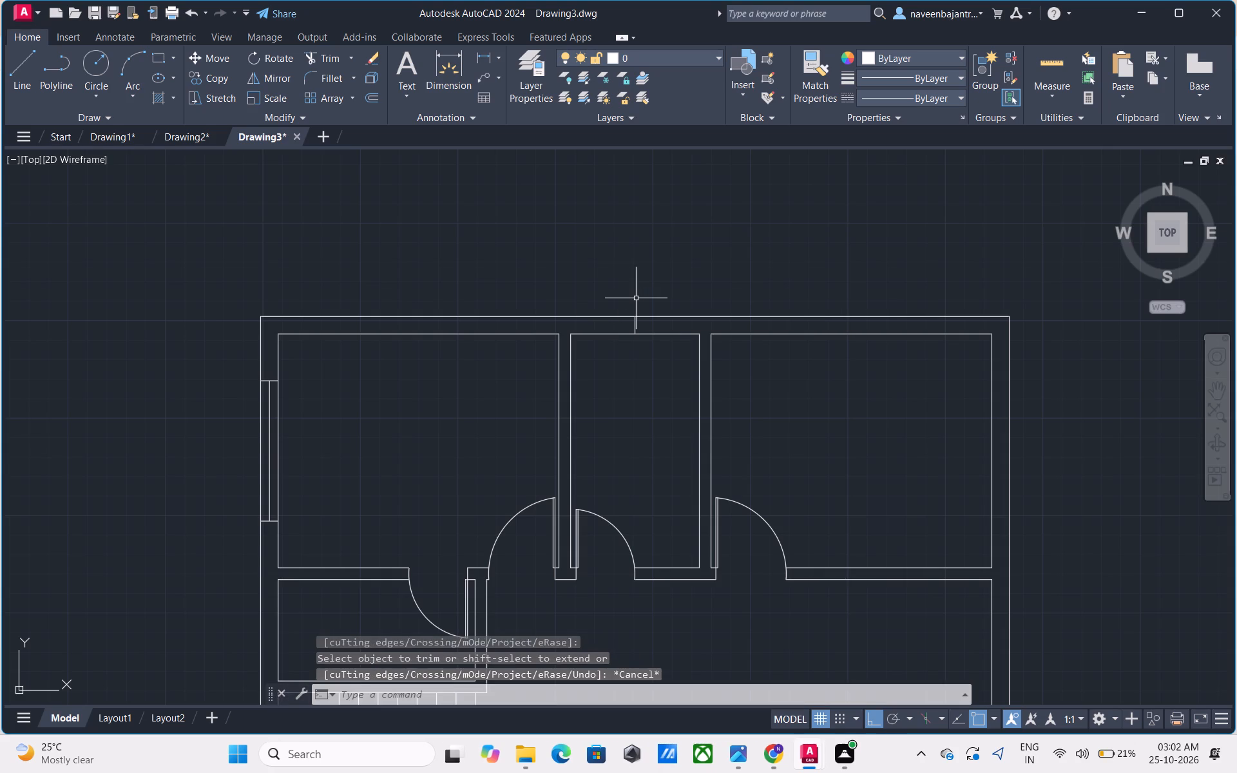
Offset the midpoint line in the top outer wall by 1' to both sides to form the window end lines.
text(O 1')
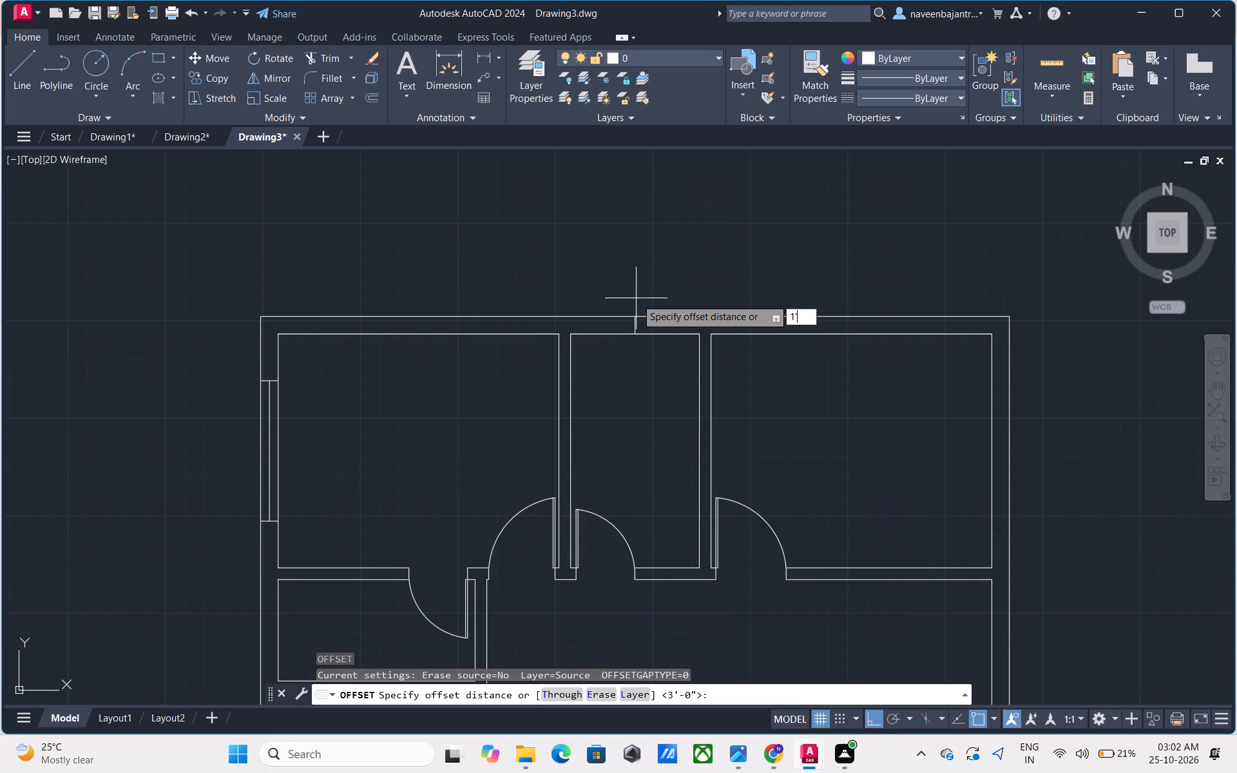
key(Return)
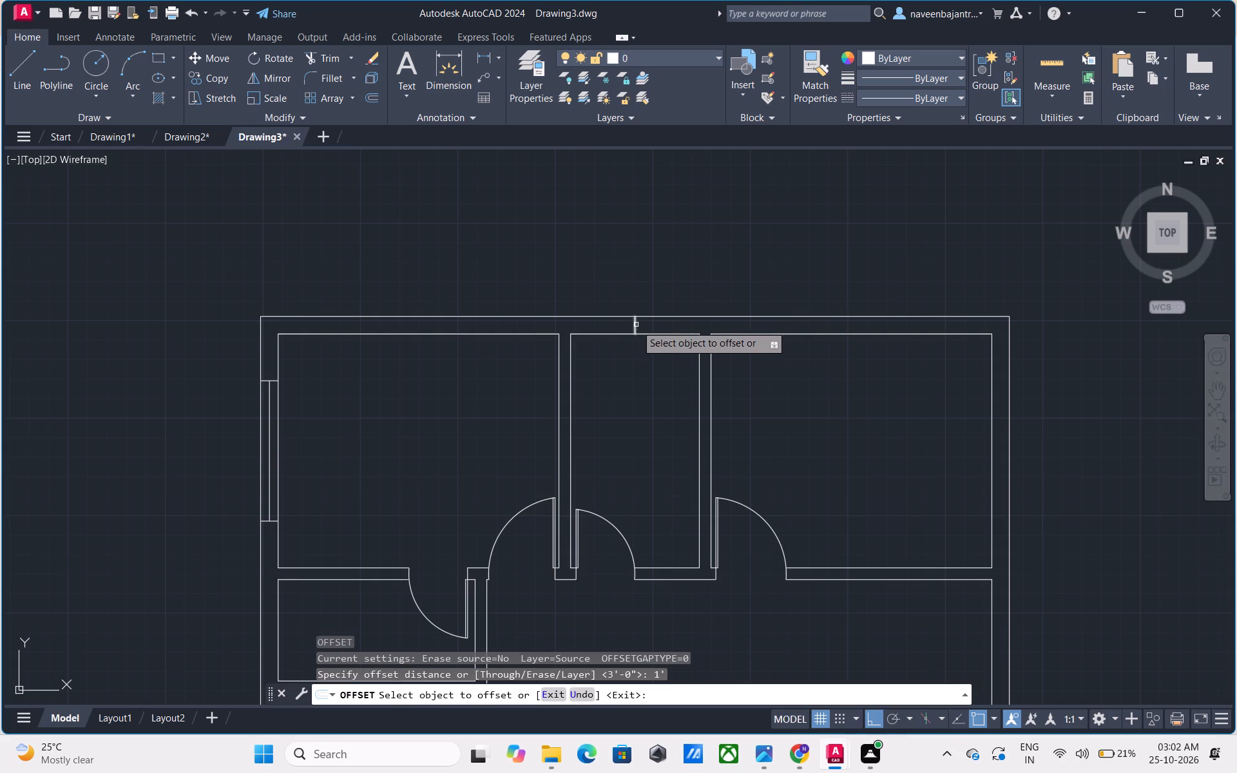
click(636, 325)
click(649, 325)
click(634, 327)
click(622, 327)
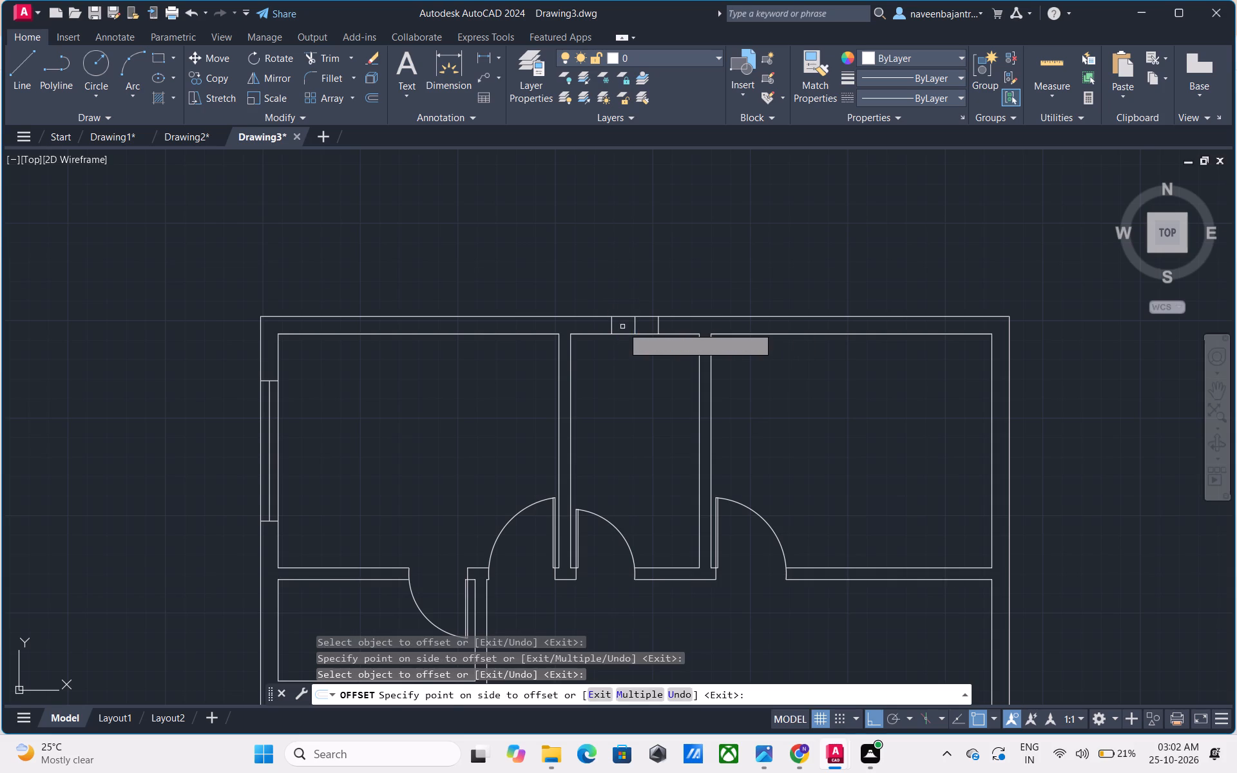
key(Escape)
Remove the original midpoint line between the two end lines in the top outer wall with Trim.
text(TR)
key(space)
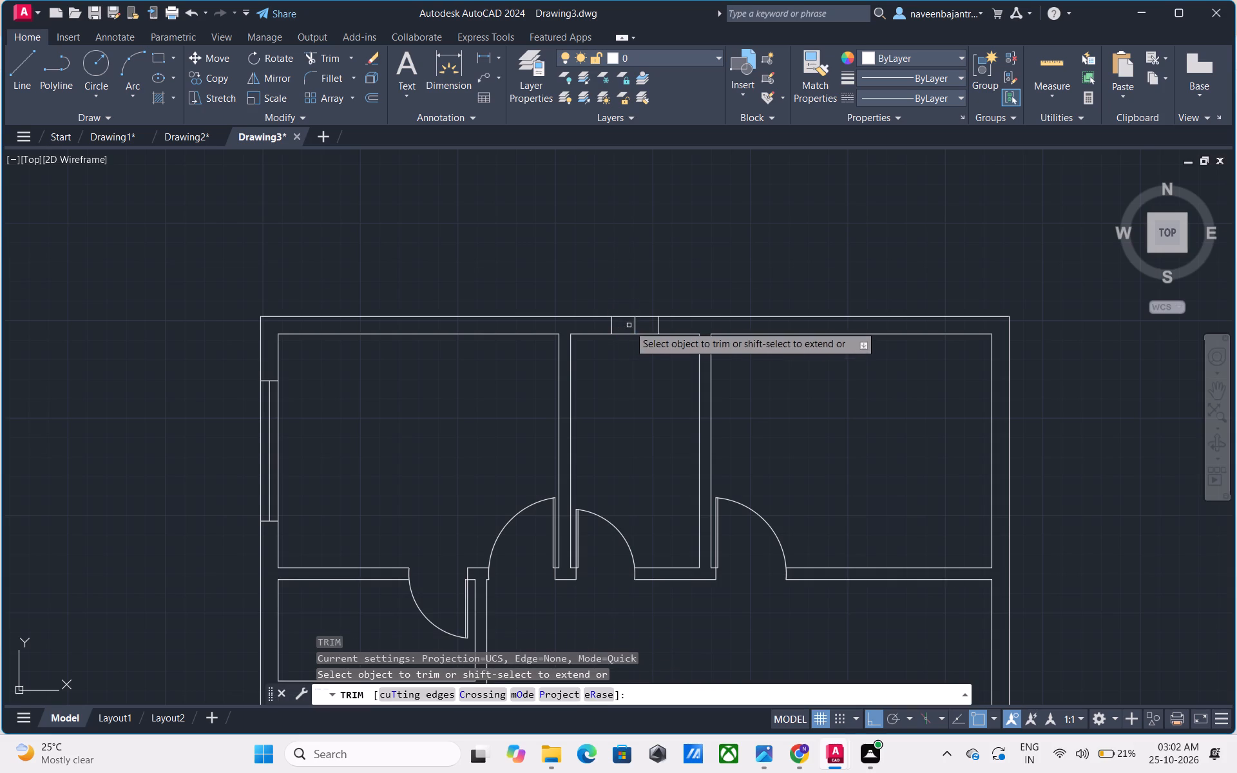
click(633, 323)
key(Escape)
Draw a horizontal window line in the top outer wall joining the midpoints of the two end lines.
text(L)
key(space)
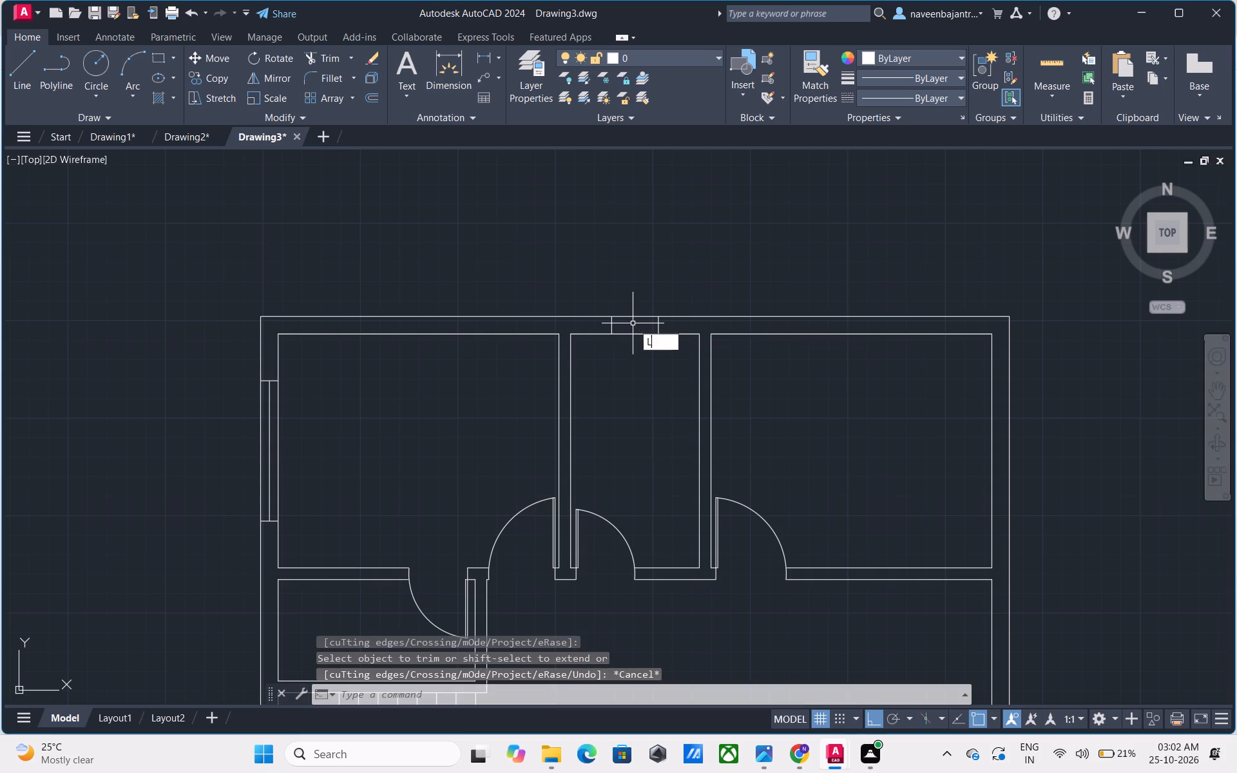
click(615, 328)
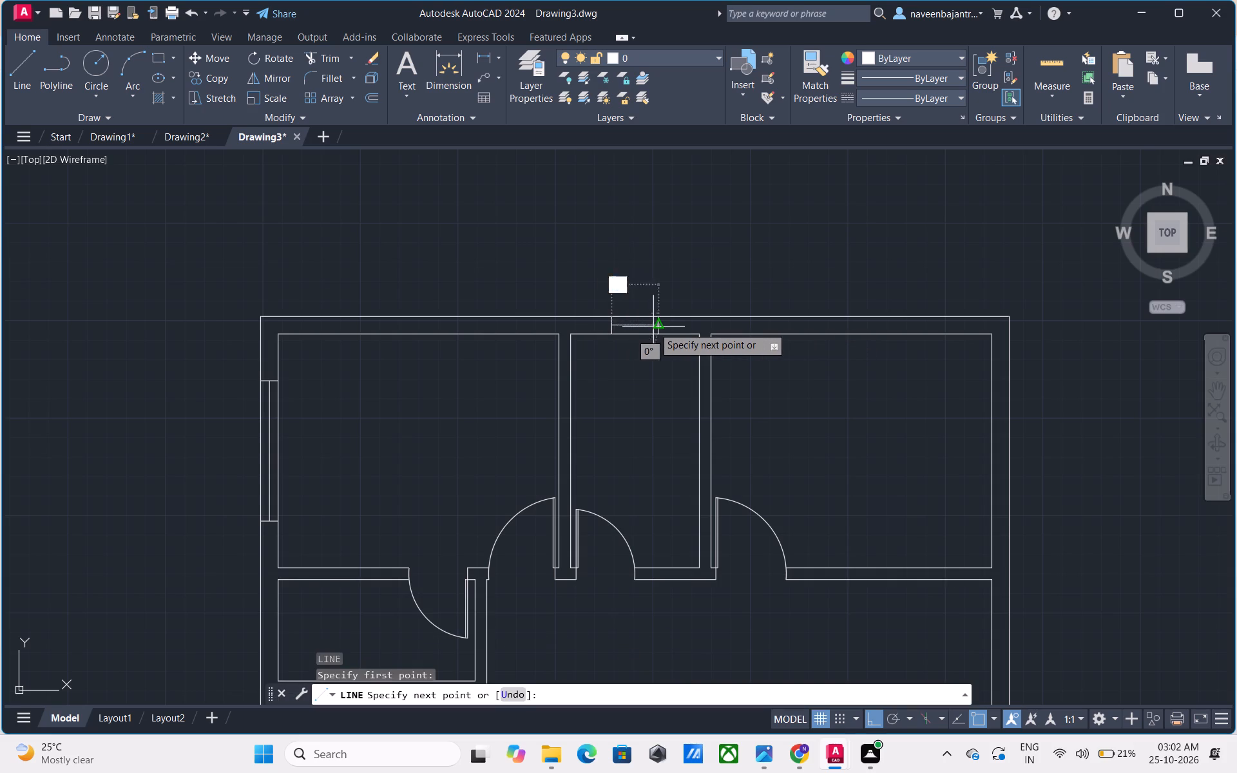
click(656, 325)
key(Escape)
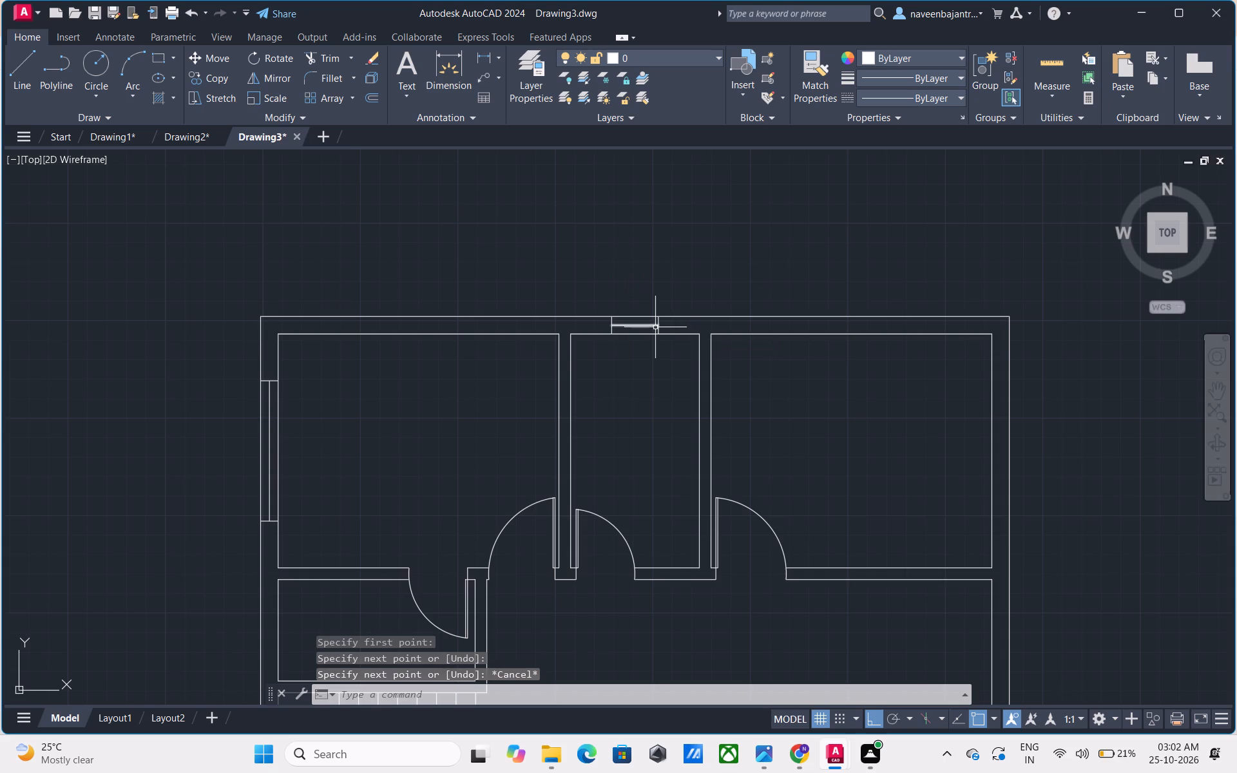
Draw a line across the right outer wall from the midpoint of the top right room's inner wall line, trimmed at the outer face.
middle_drag(802, 380, 484, 258)
key(Escape)
text(L)
key(space)
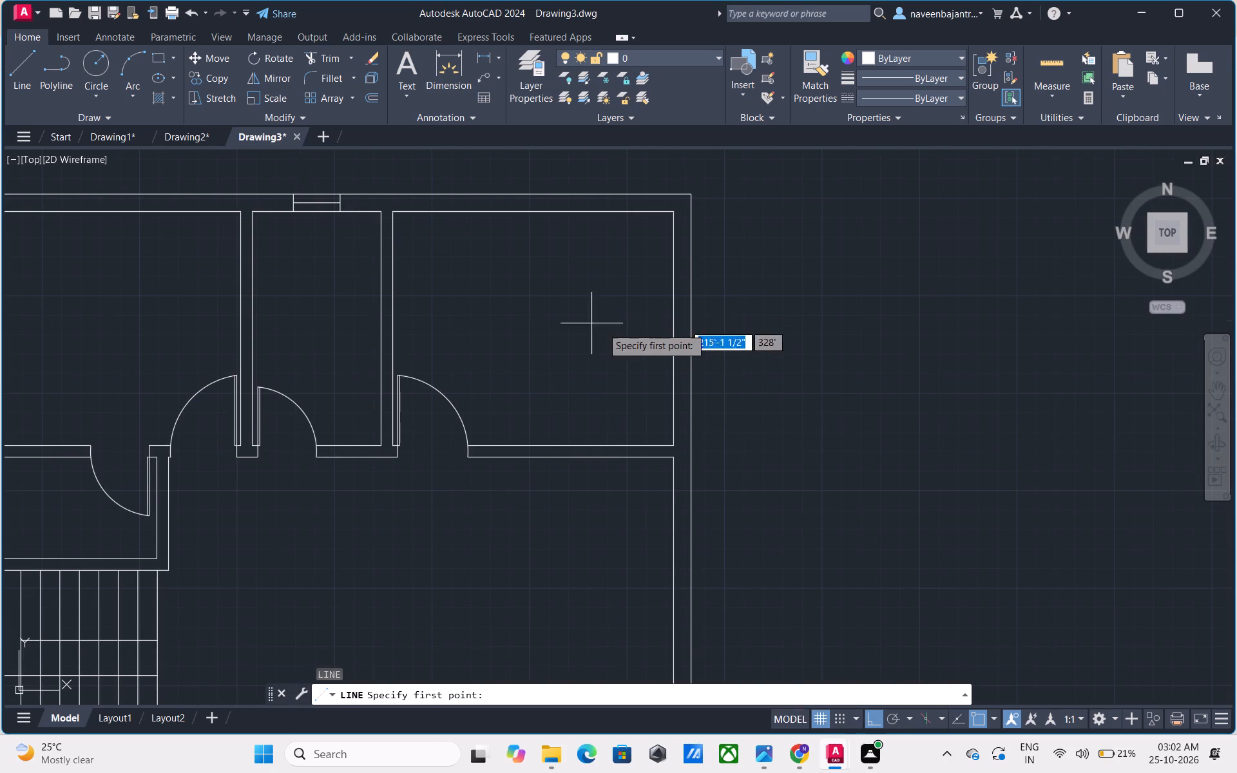
click(676, 329)
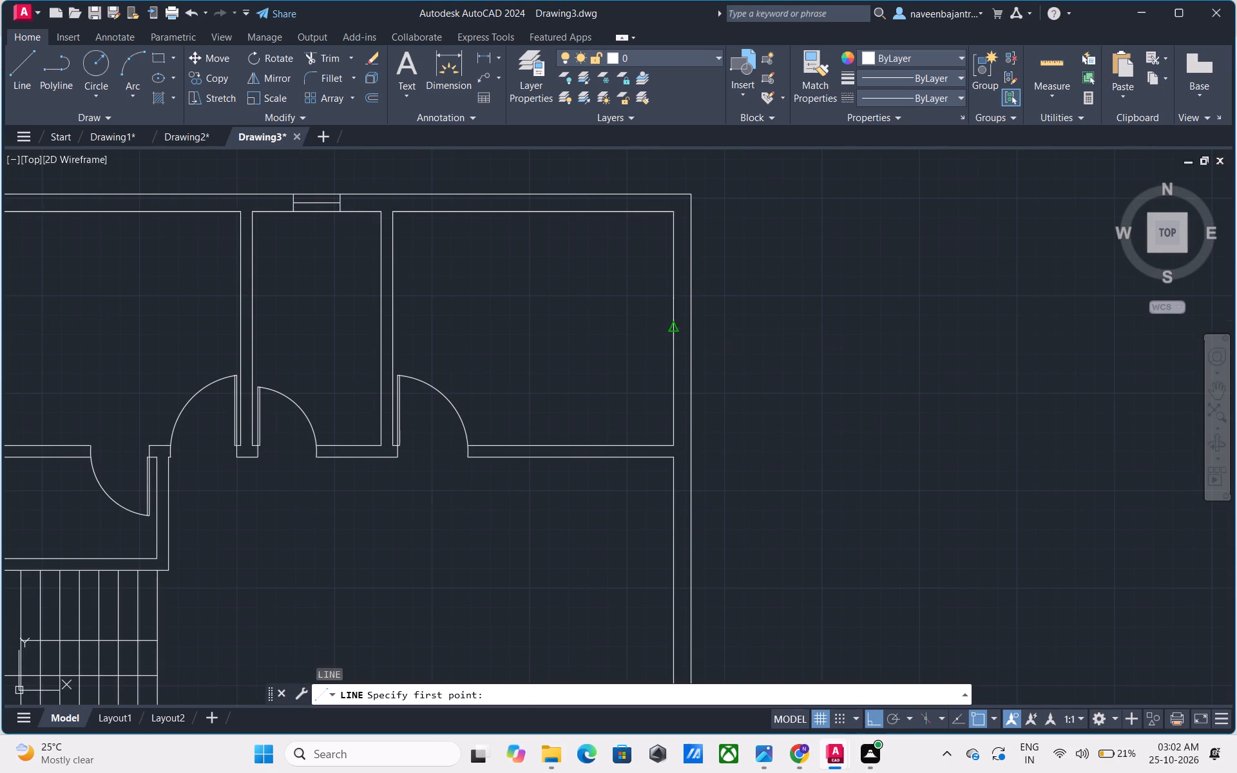
click(715, 329)
key(Escape)
text(TR)
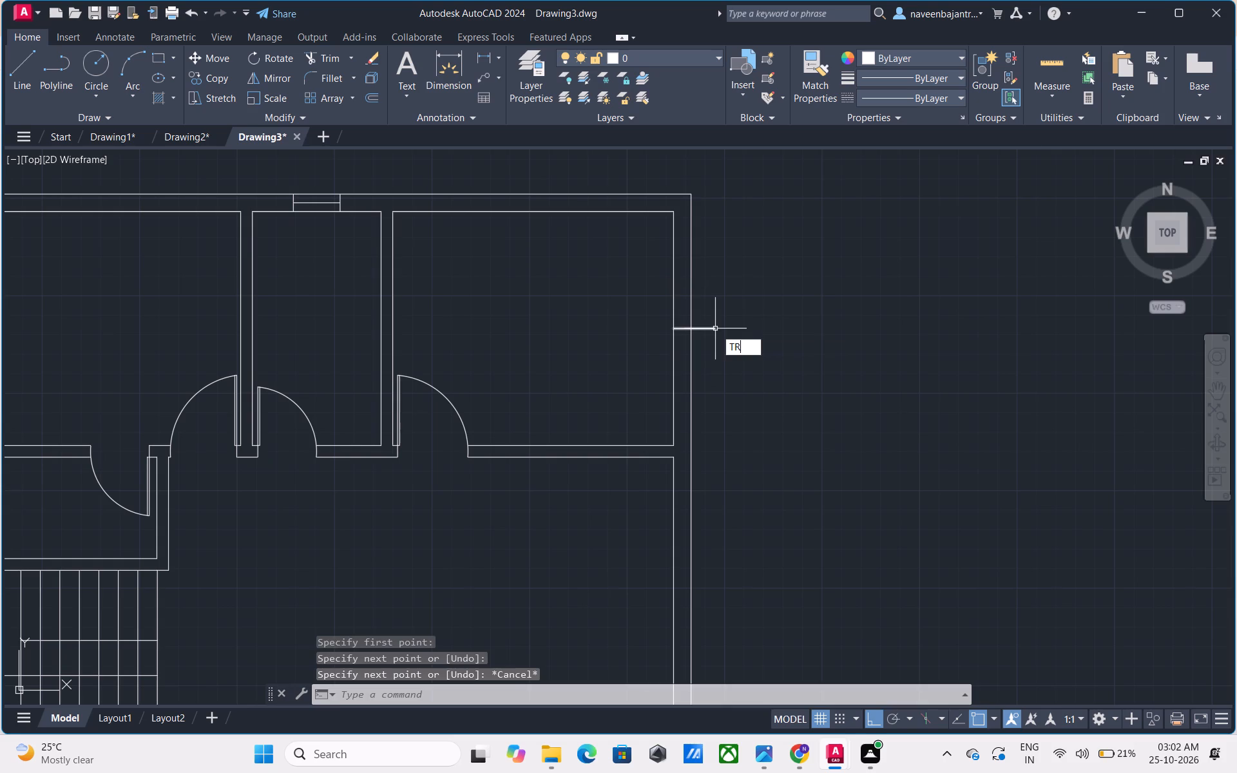
key(space)
click(712, 329)
key(Escape)
Offset the top right room's midpoint line by 3' upward and downward within the right outer wall.
text(O)
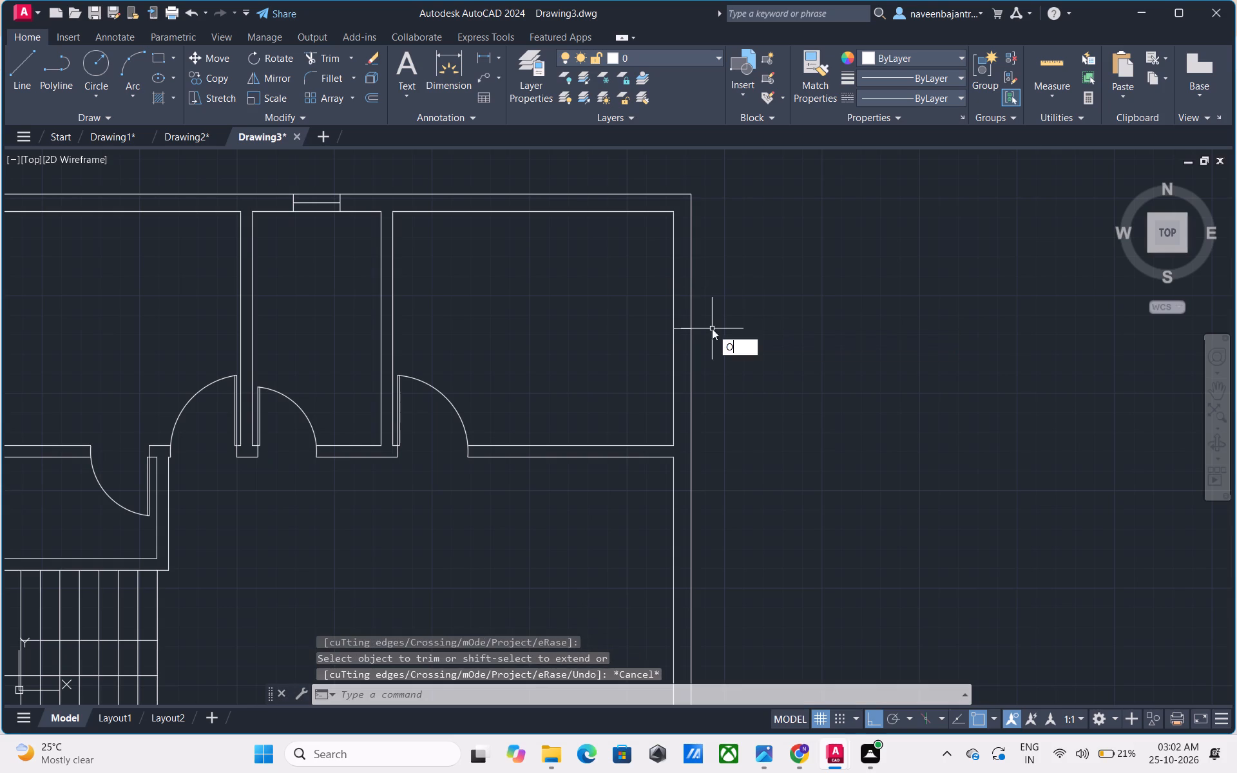
key(space)
text(3')
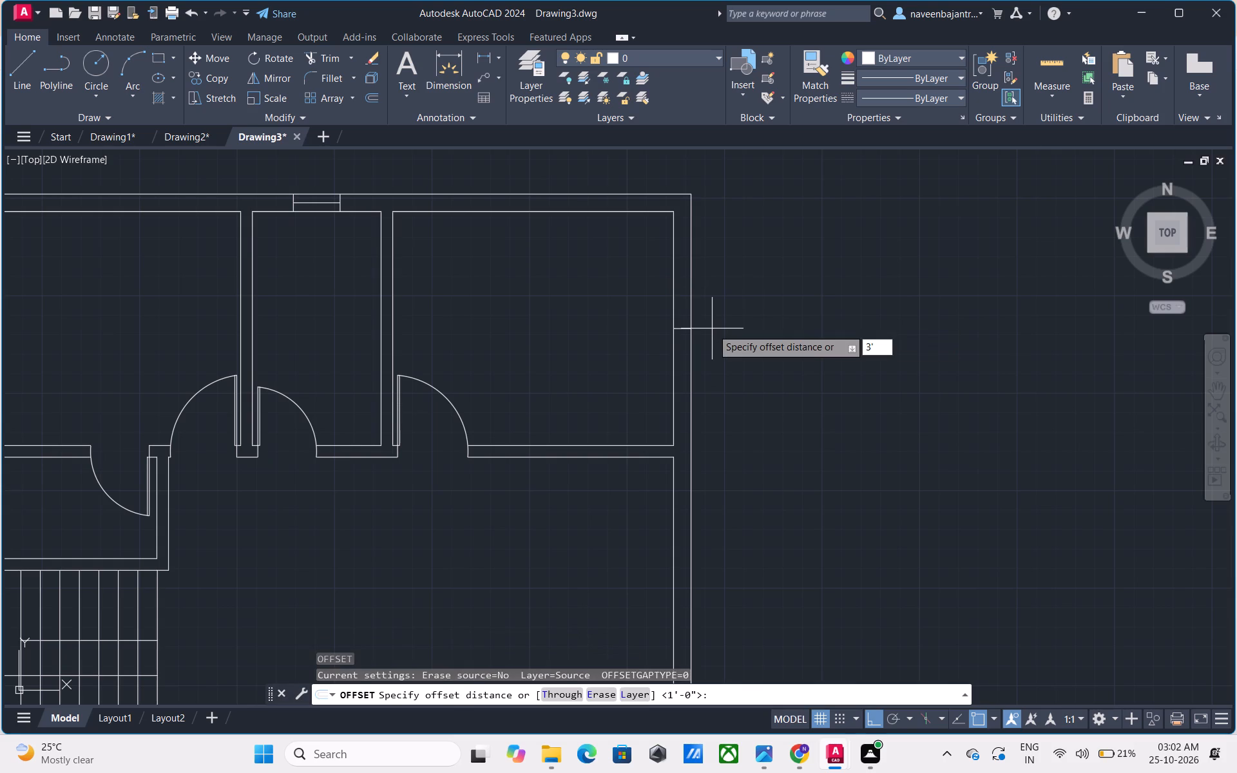
key(Return)
click(680, 329)
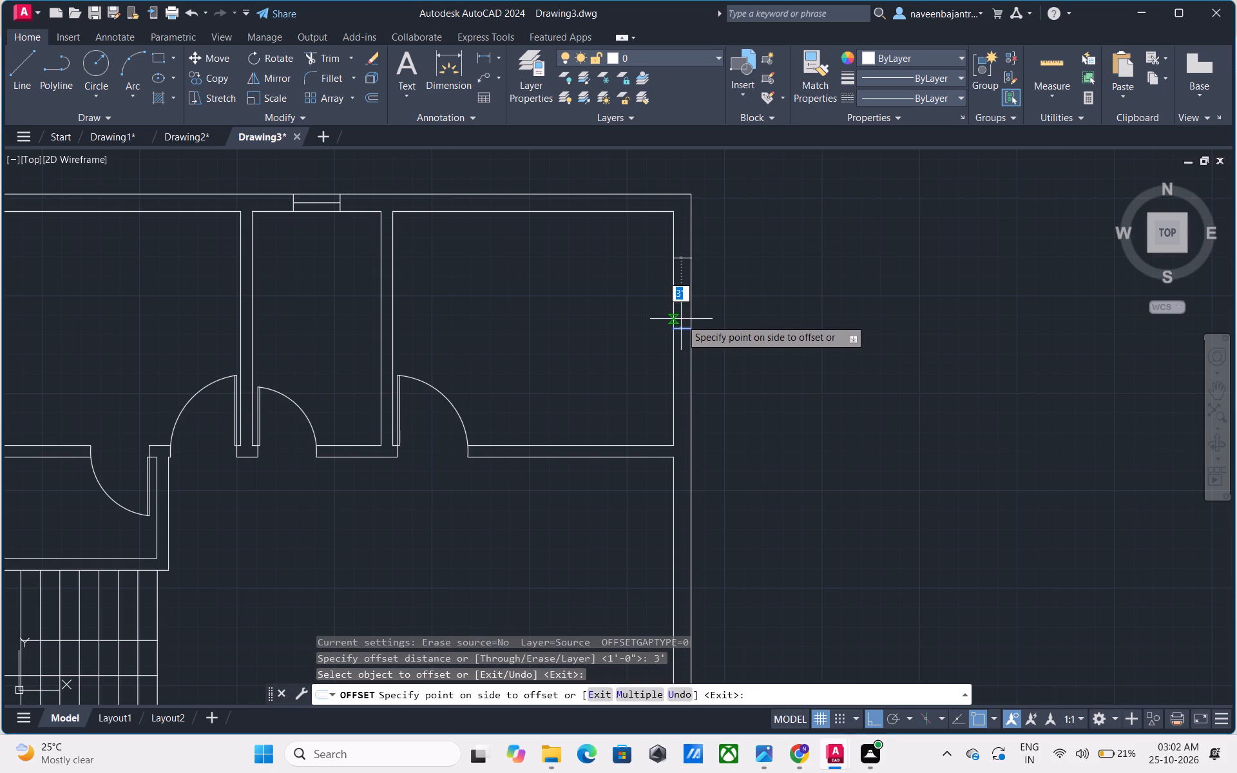
click(681, 317)
click(680, 329)
click(681, 354)
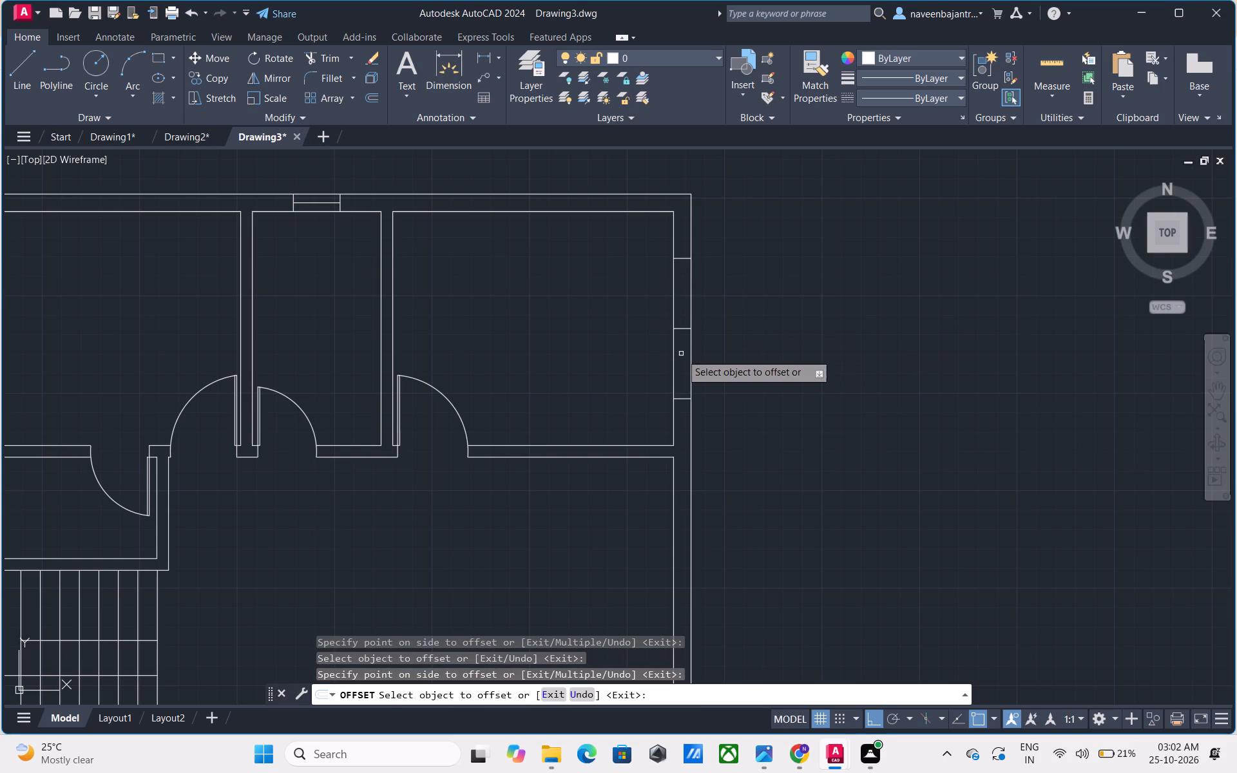
key(Escape)
Remove the original midpoint line between the top right room's two window end lines with Trim.
text(TR)
key(space)
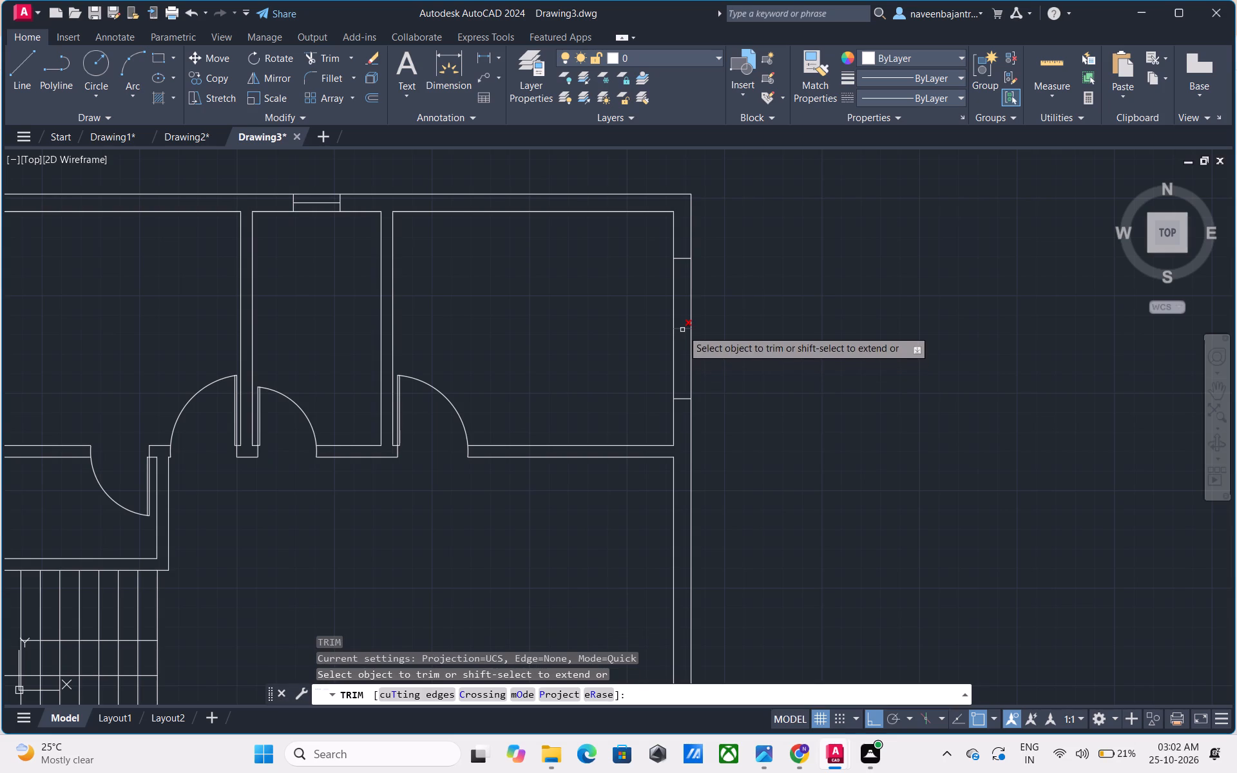
click(682, 330)
key(Escape)
Draw a vertical window line in the top right room's outer wall joining the midpoints of the upper and lower end lines.
text(L)
key(space)
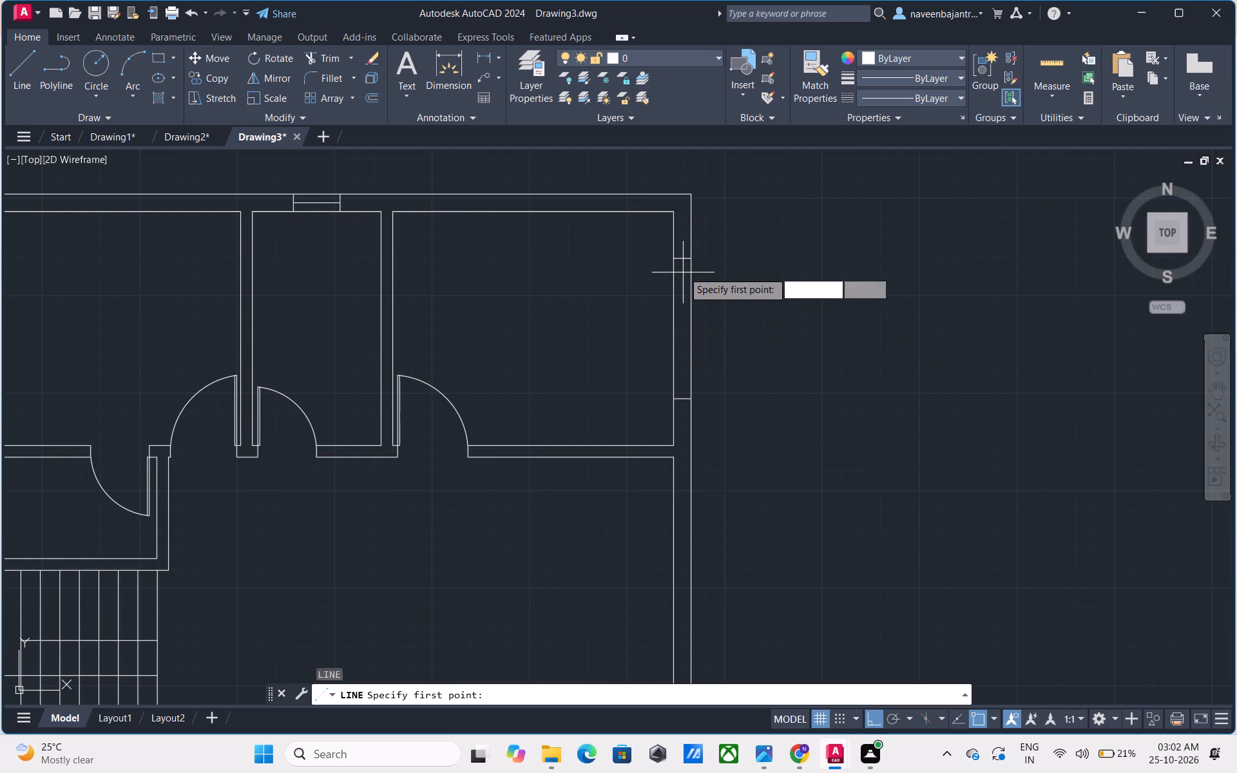
click(683, 262)
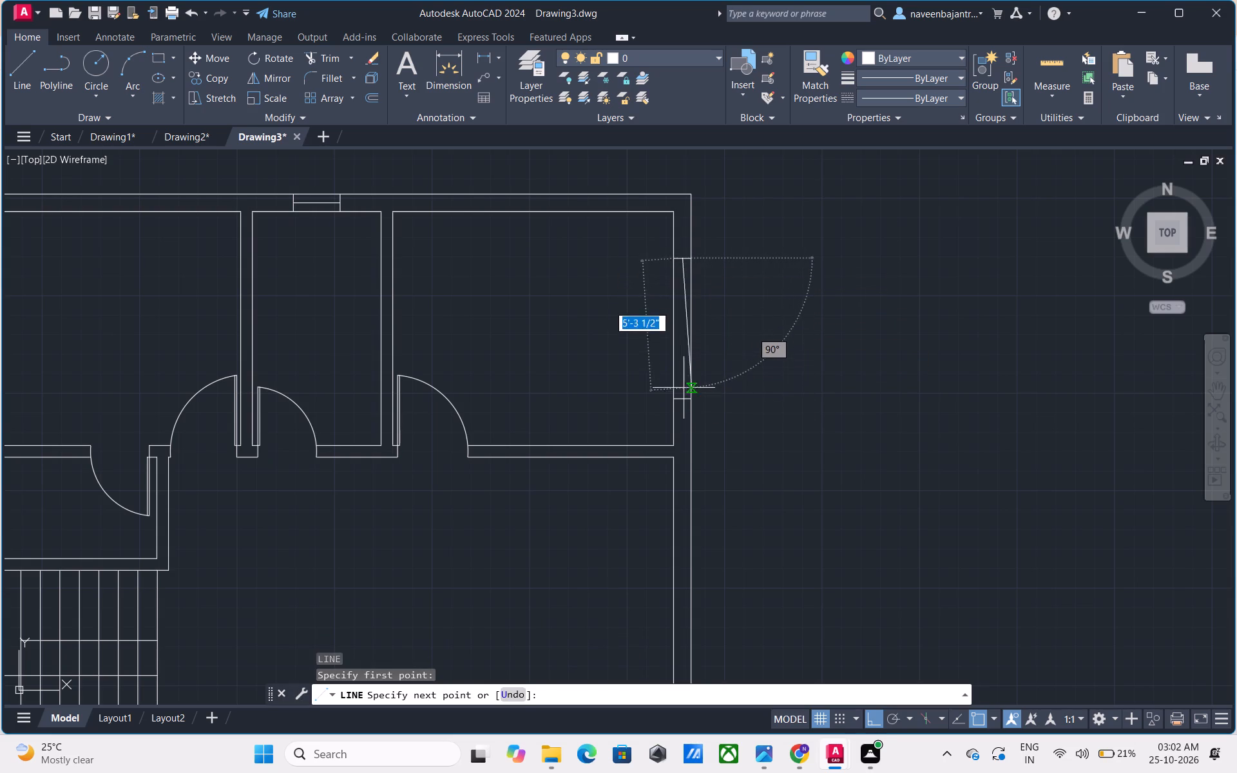
click(684, 396)
key(Escape)
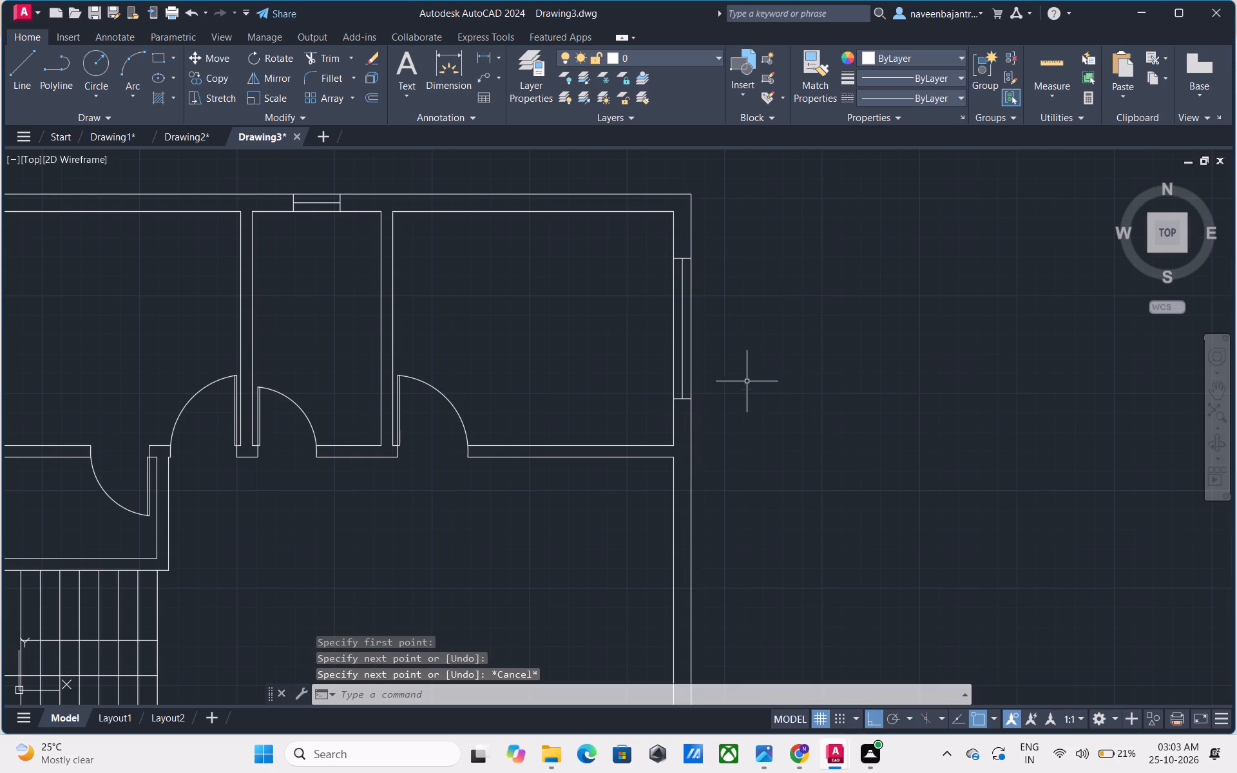
Draw a line across the right outer wall from the midpoint of the central hall's inner wall line, trimmed at the outer face.
scroll(756, 374, down, 1)
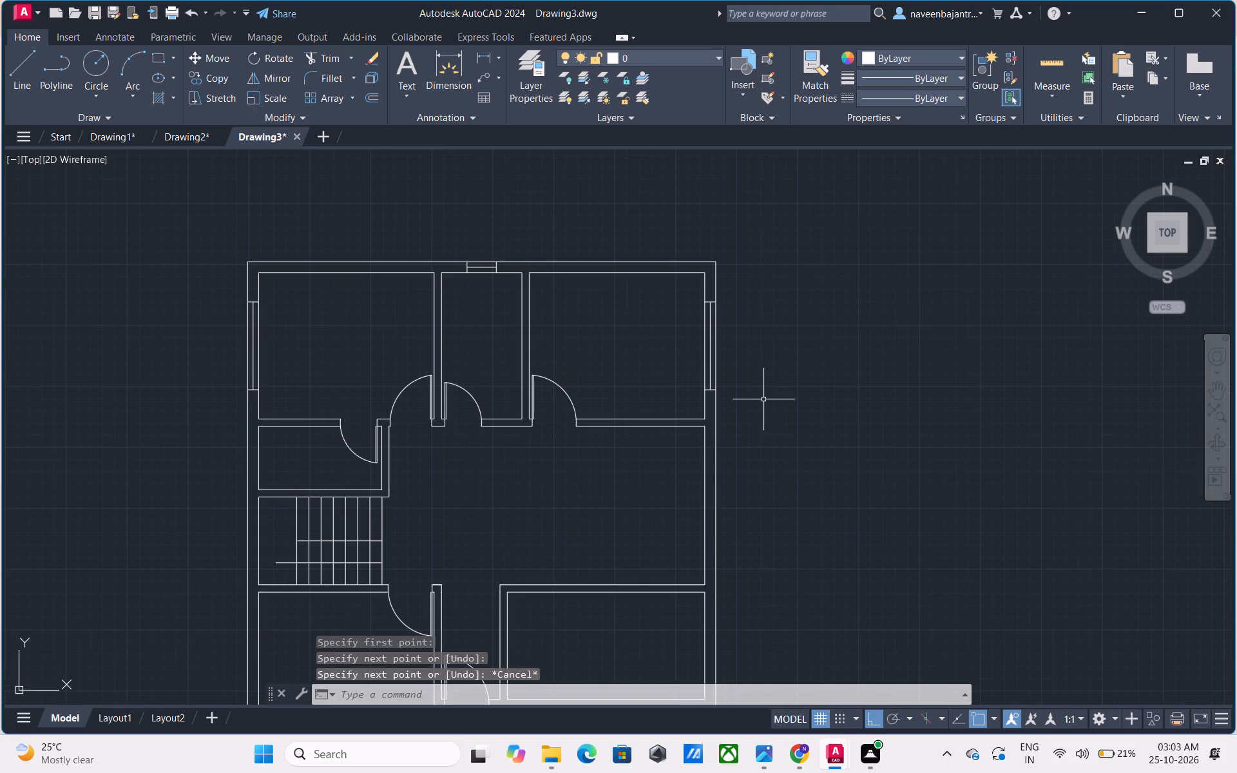
middle_drag(763, 396, 731, 288)
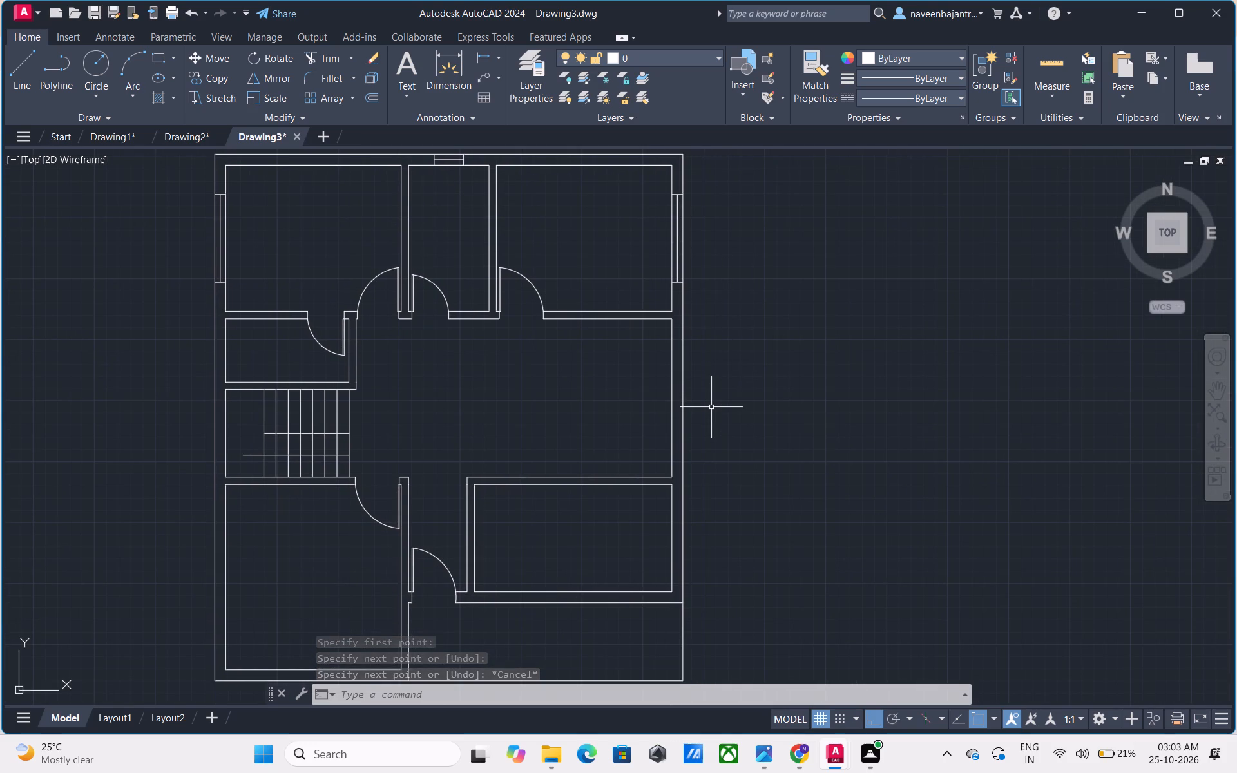
key(Escape)
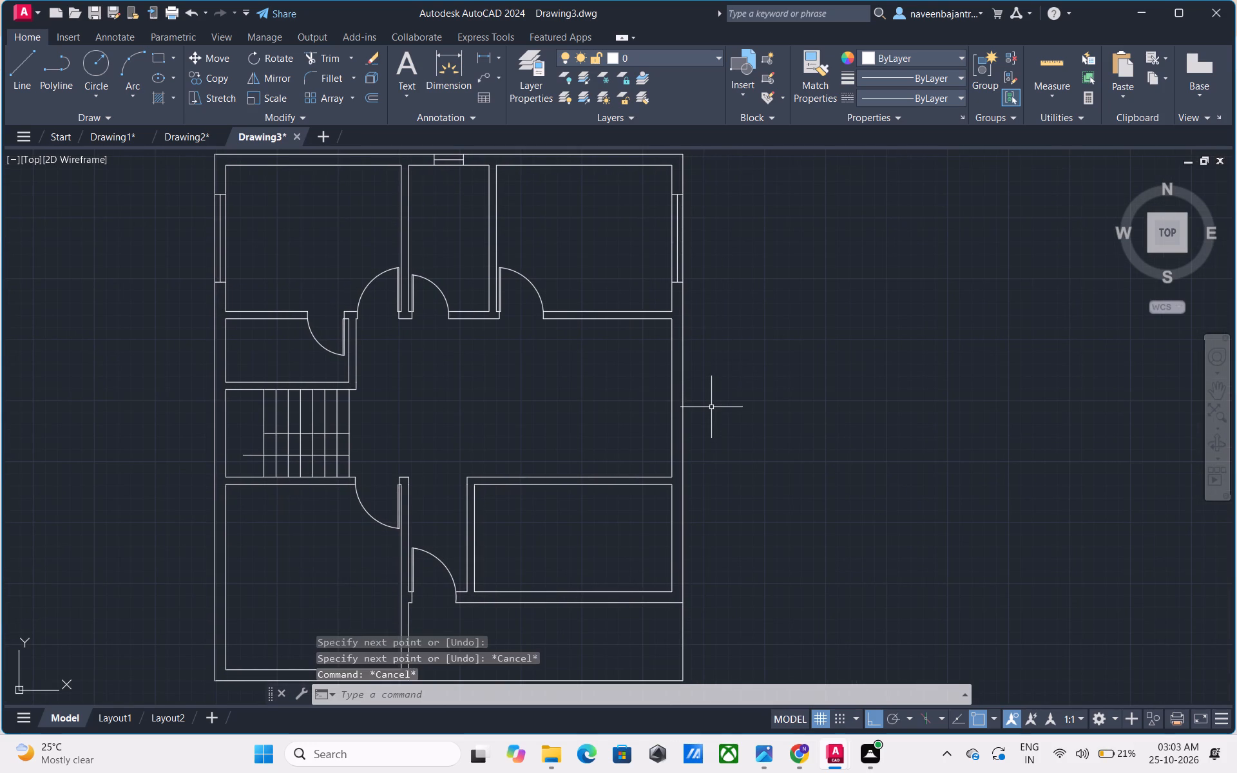
key(Escape)
text(L)
key(space)
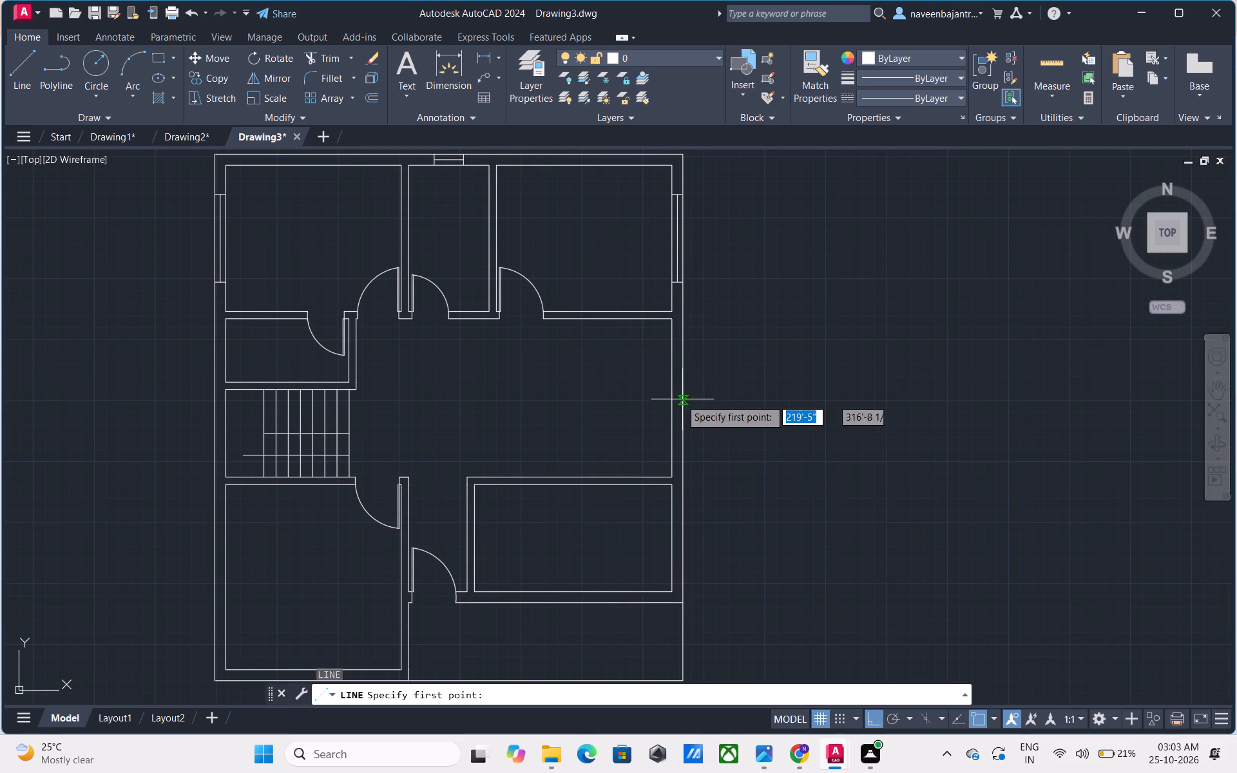
click(673, 397)
click(714, 398)
key(Escape)
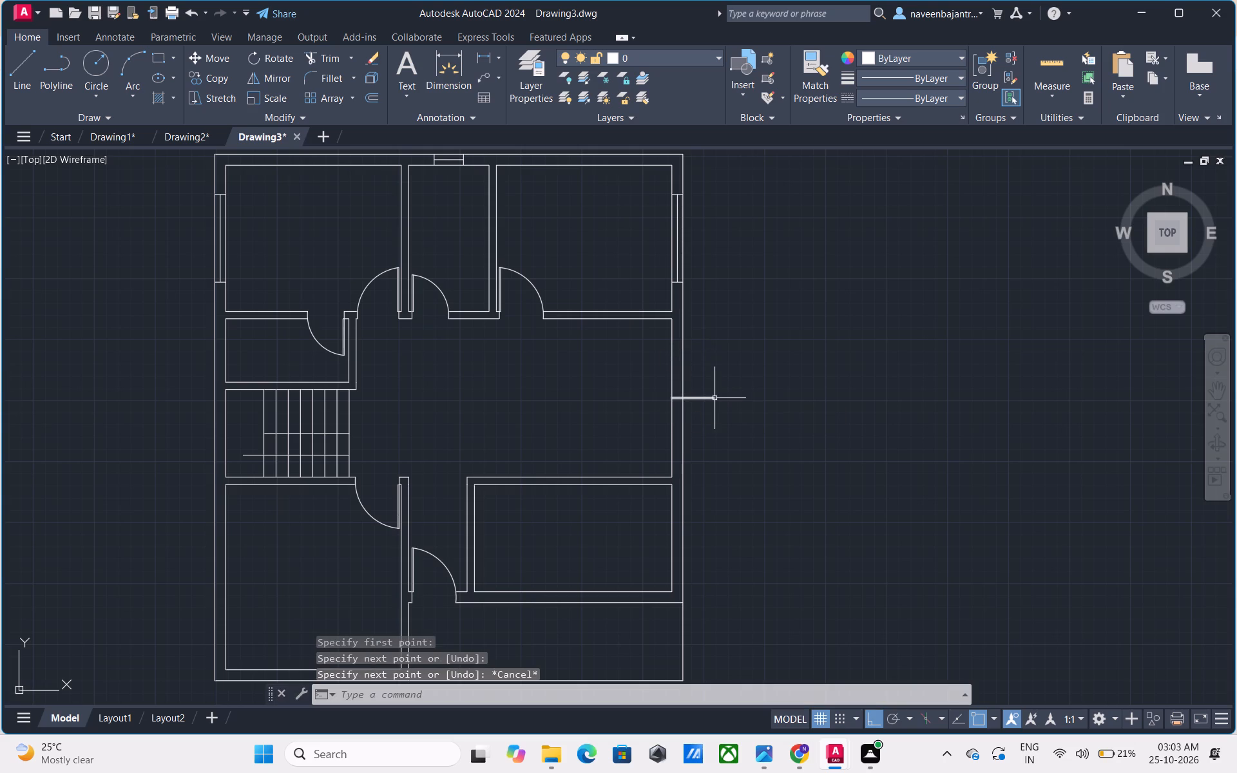
text(TR)
key(space)
click(698, 397)
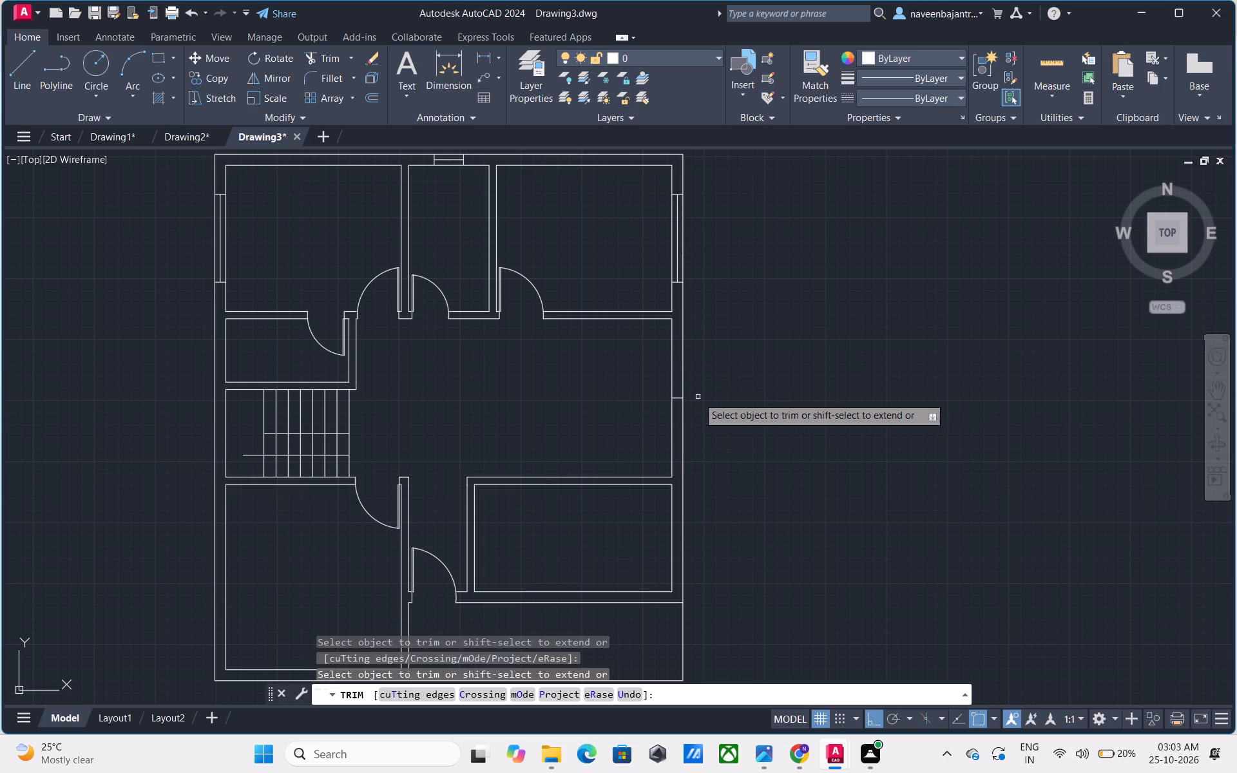
key(Escape)
Offset the central hall's midpoint line by 3' upward and downward within the right outer wall.
text(O 3')
key(Return)
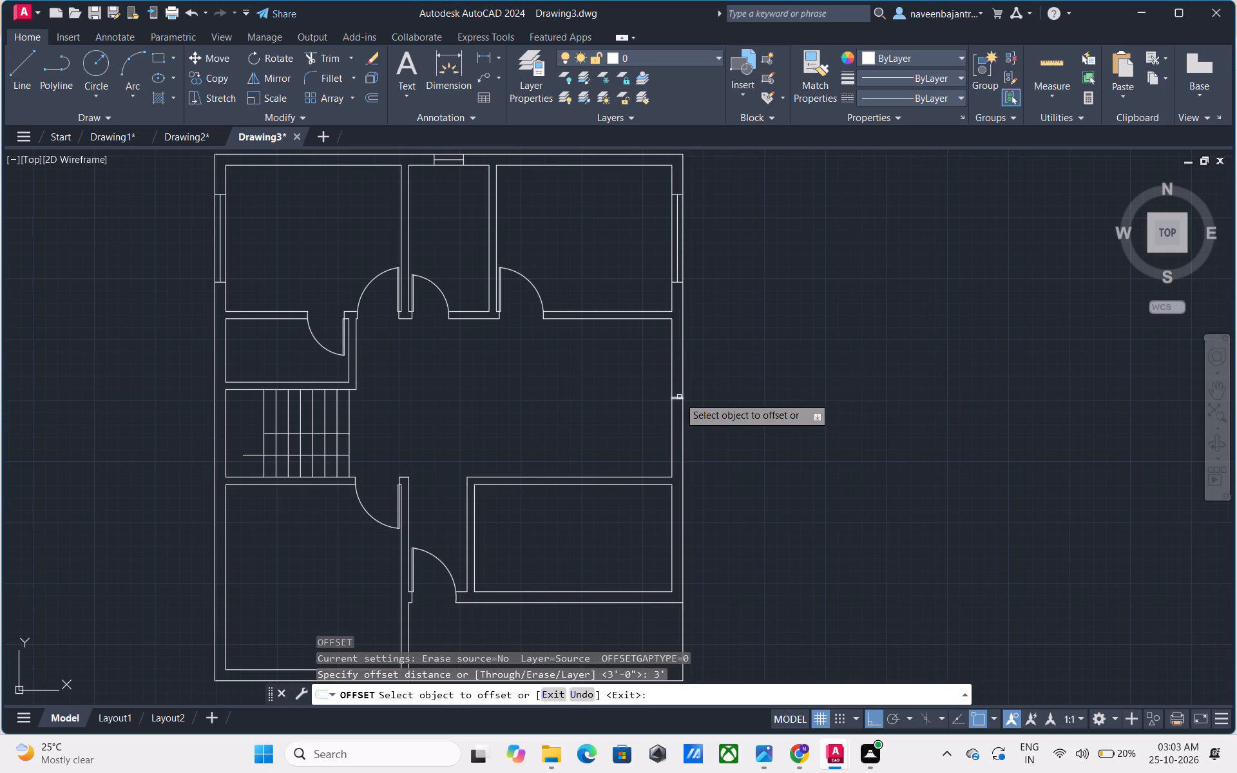
click(679, 397)
click(680, 386)
click(676, 397)
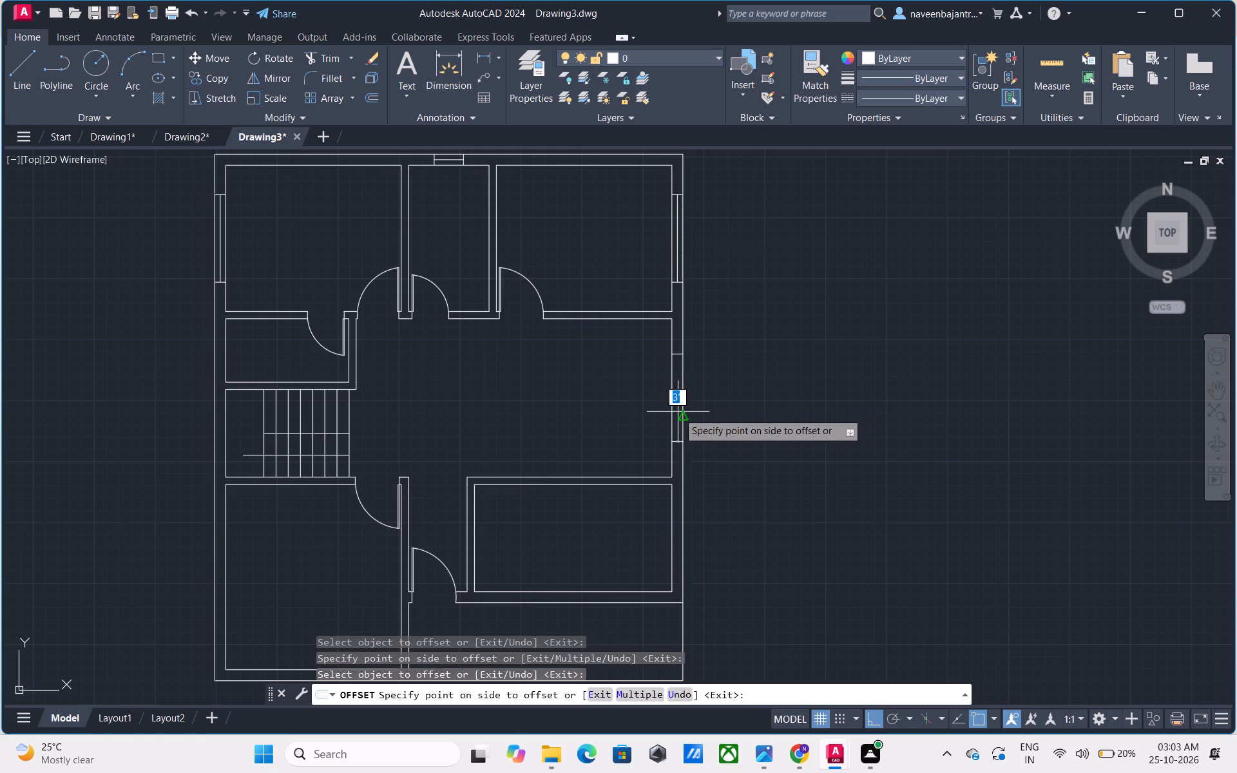
click(678, 412)
key(Escape)
Remove the original midpoint line between the central hall's two window end lines with Trim.
text(TR)
key(space)
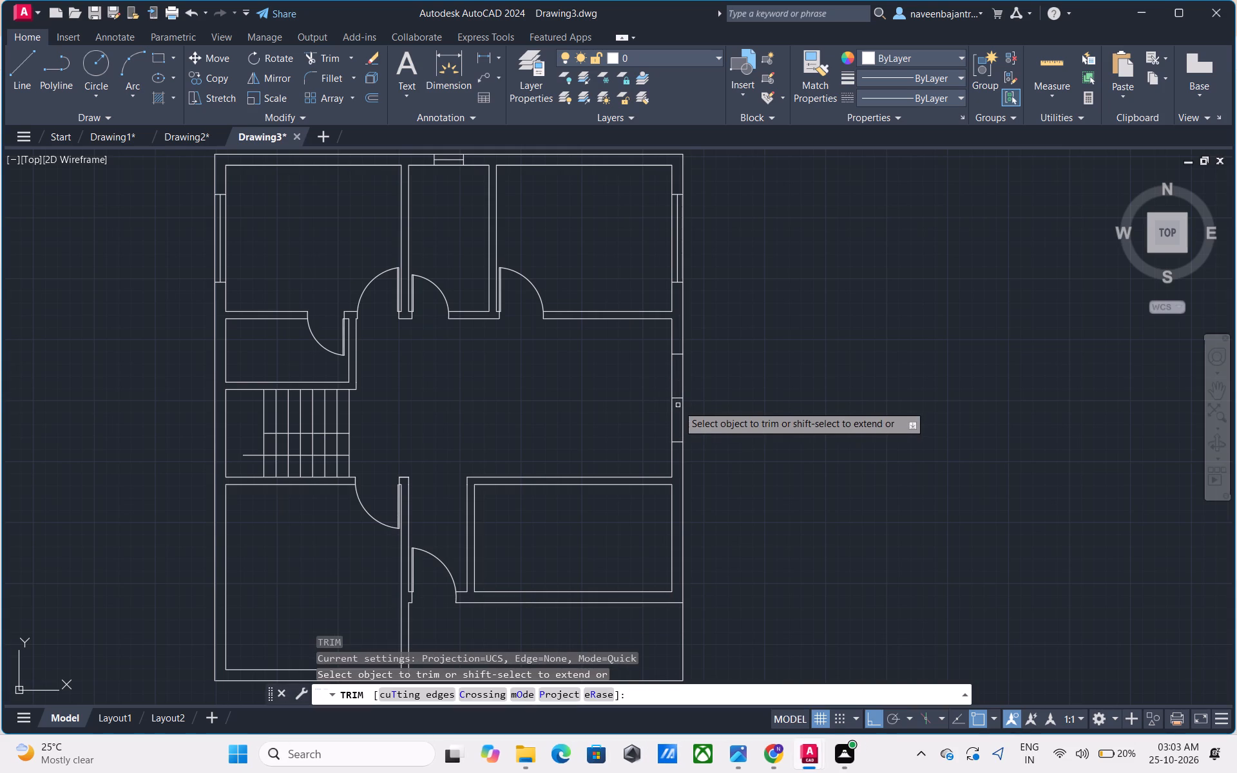
click(678, 399)
key(Escape)
Draw a vertical window line in the central hall's right outer wall joining the midpoints of the upper and lower end lines.
text(L)
key(space)
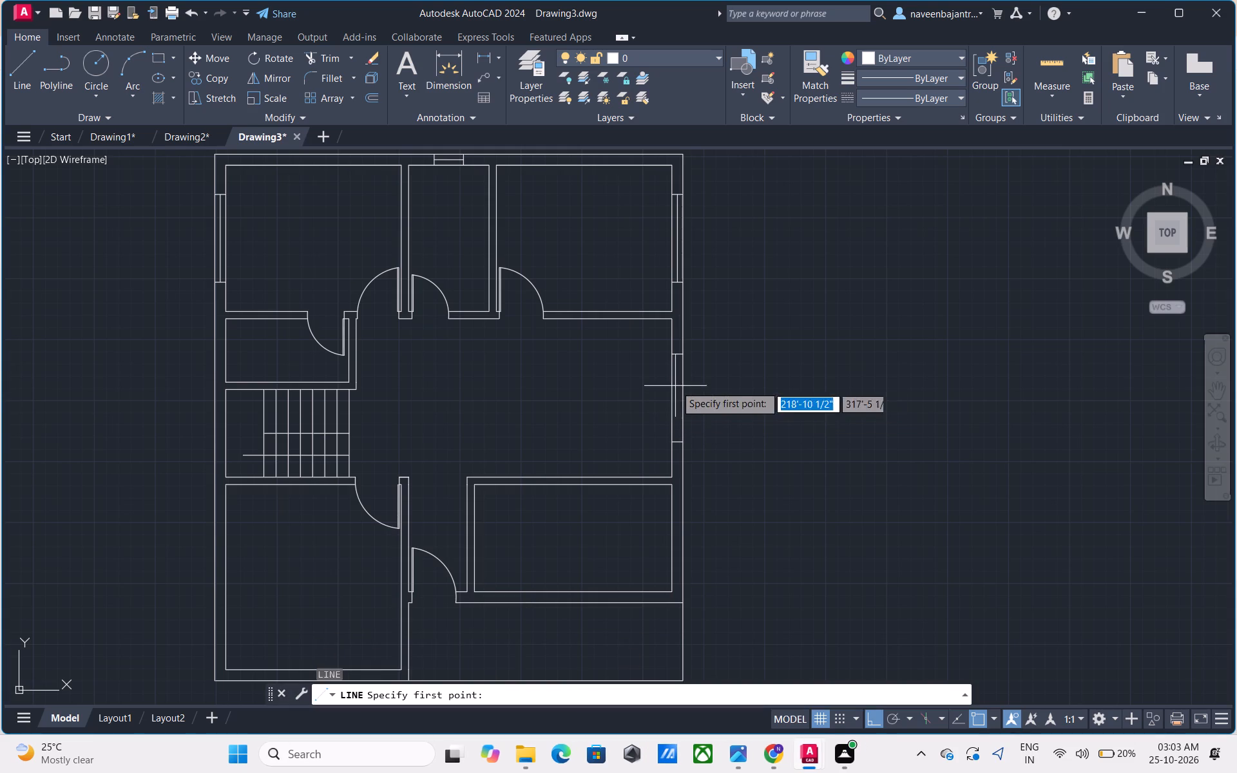
click(676, 355)
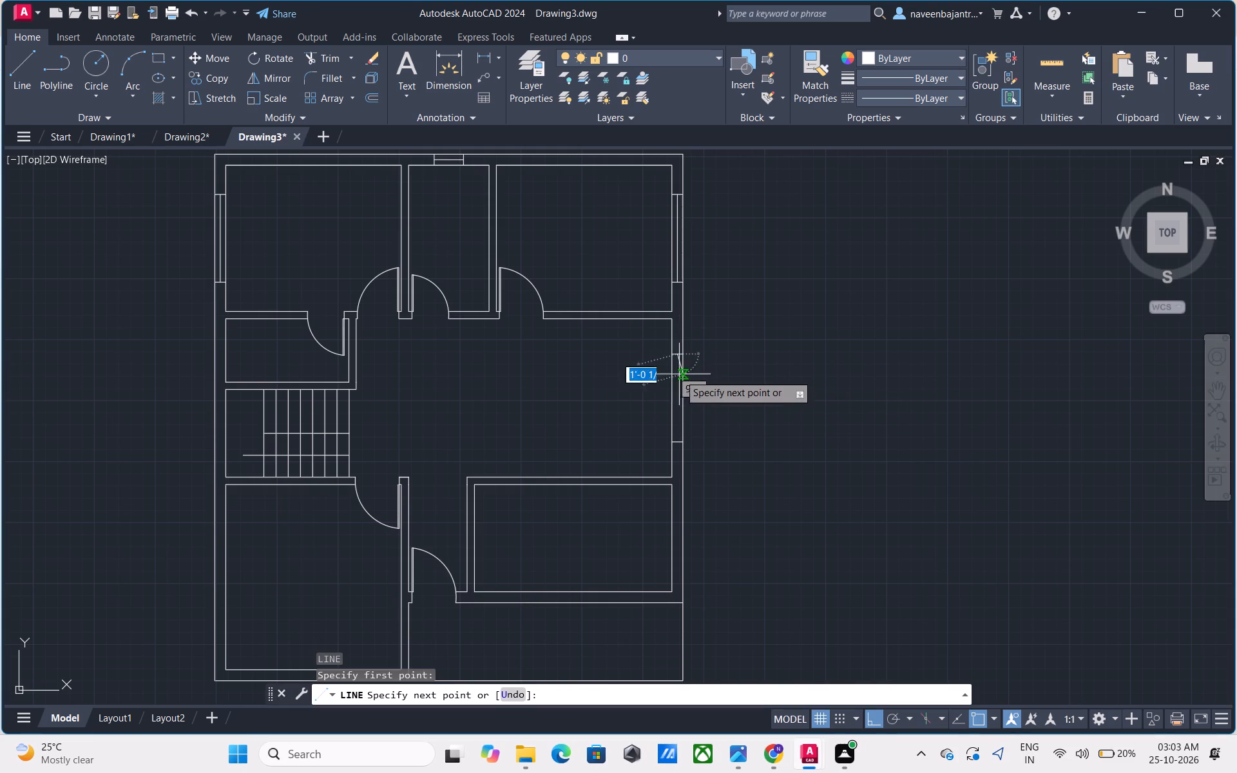
click(676, 439)
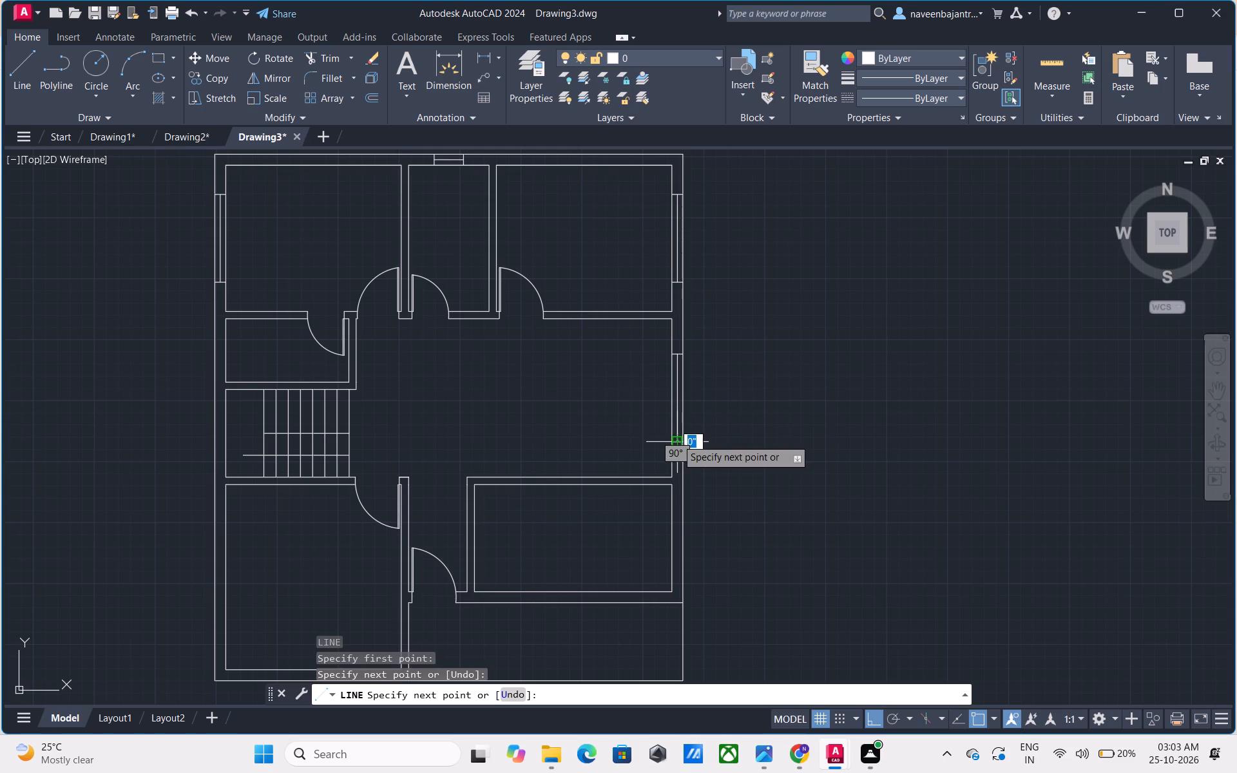
key(Escape)
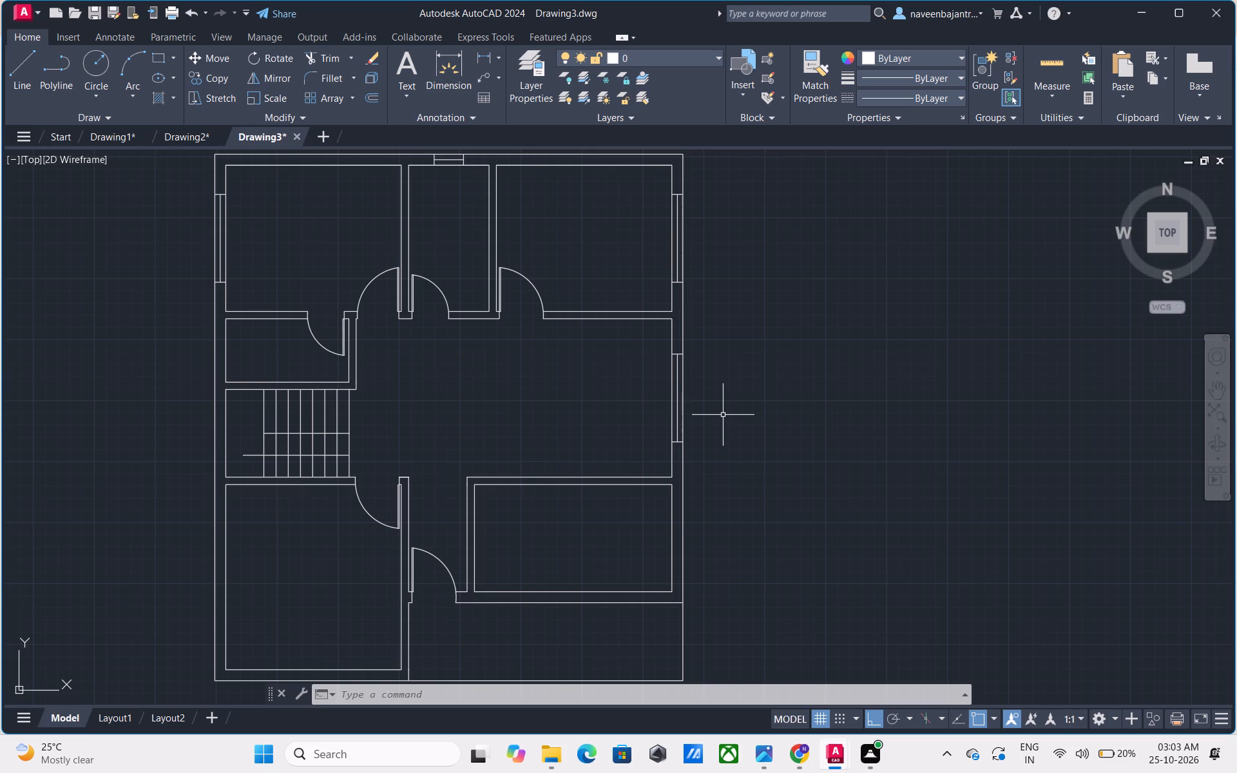
Draw a line down across the bottom right room's lower wall from the midpoint of its inner wall line, trimmed at the outer face.
scroll(724, 414, down, 1)
middle_drag(752, 441, 756, 438)
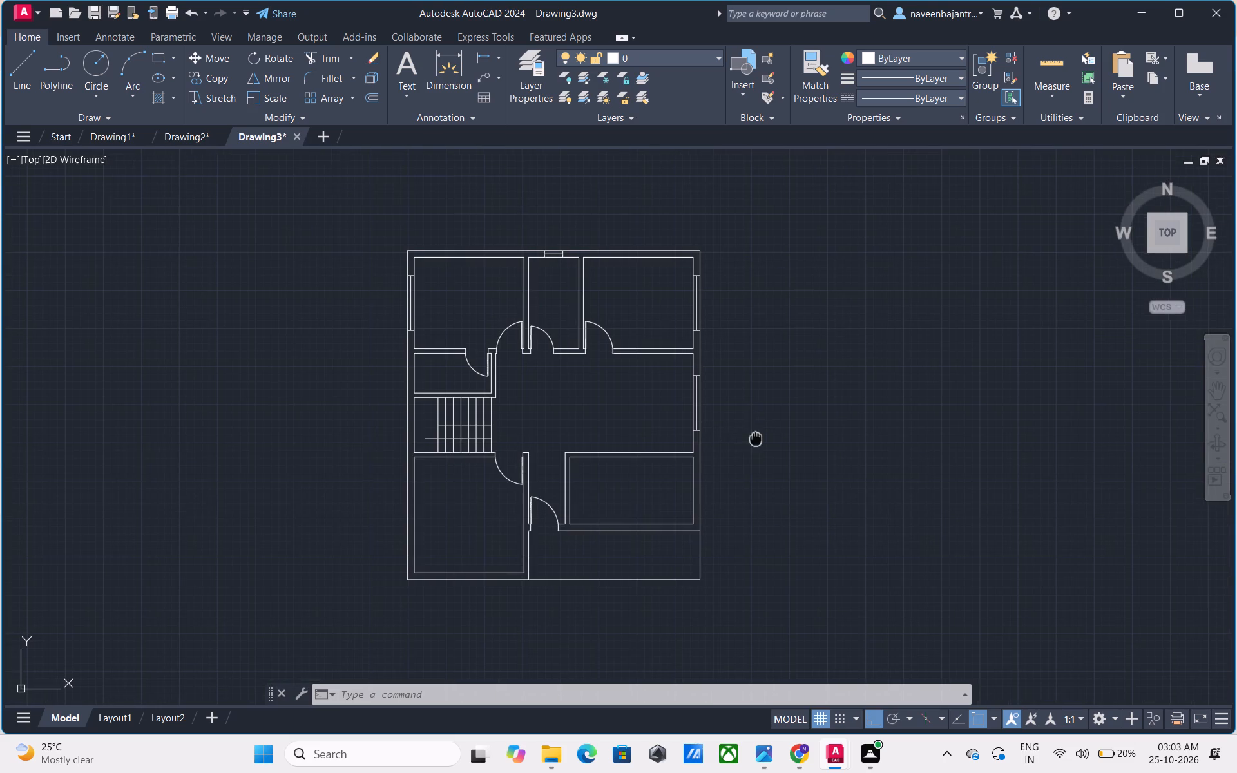
middle_drag(756, 438, 780, 397)
scroll(657, 507, up, 2)
key(Escape)
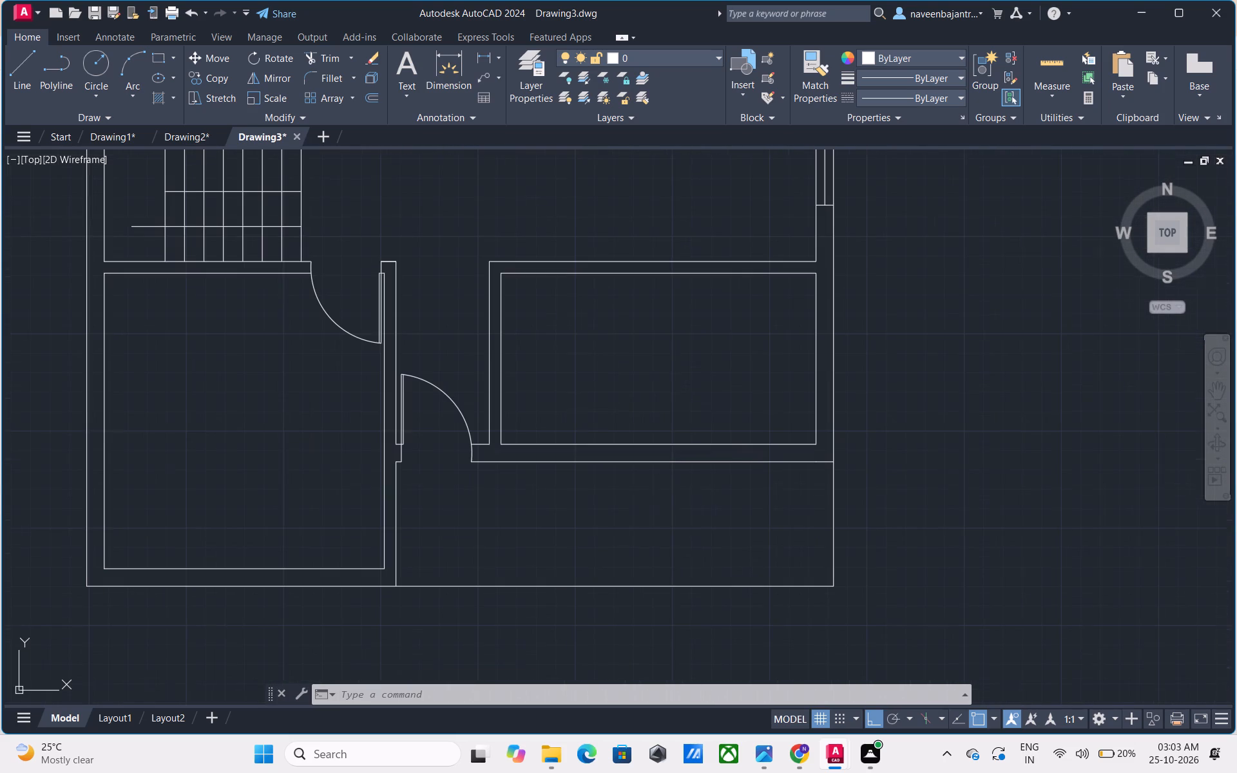
text(L)
key(space)
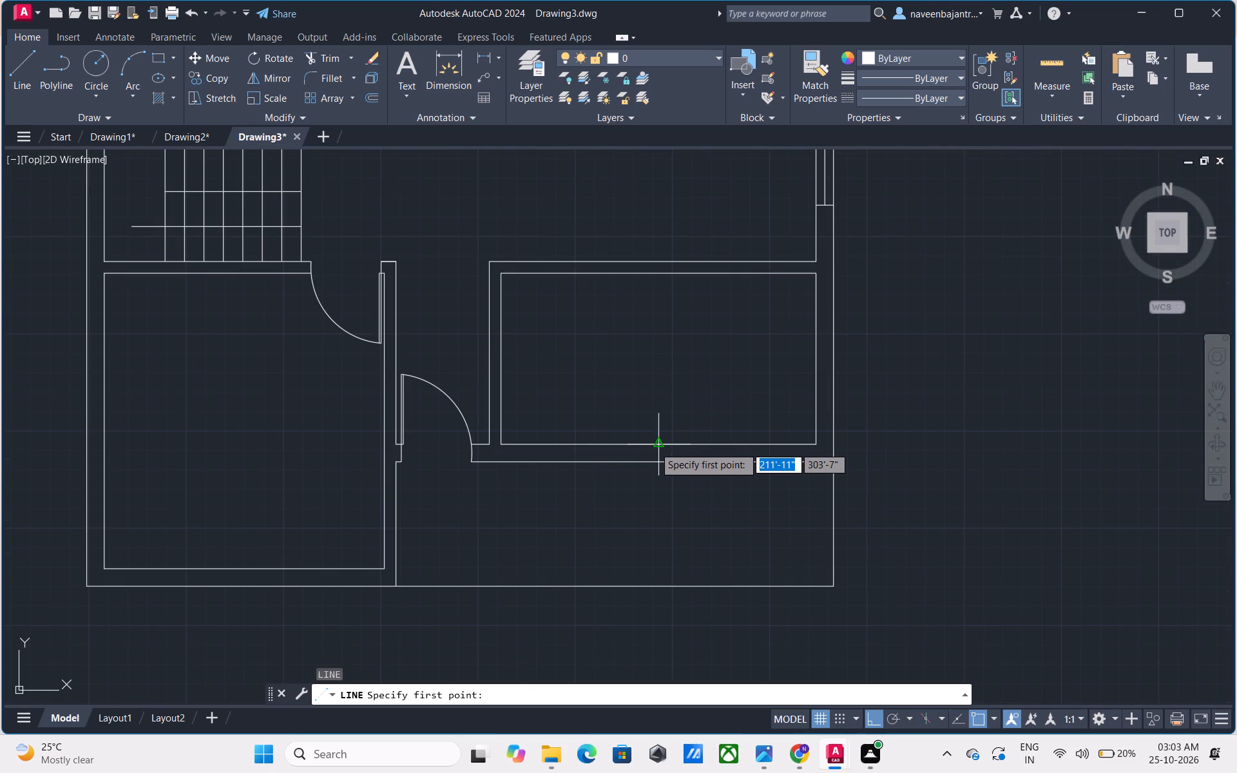
click(654, 445)
click(658, 485)
key(Escape)
text(TR)
key(space)
click(659, 484)
key(Escape)
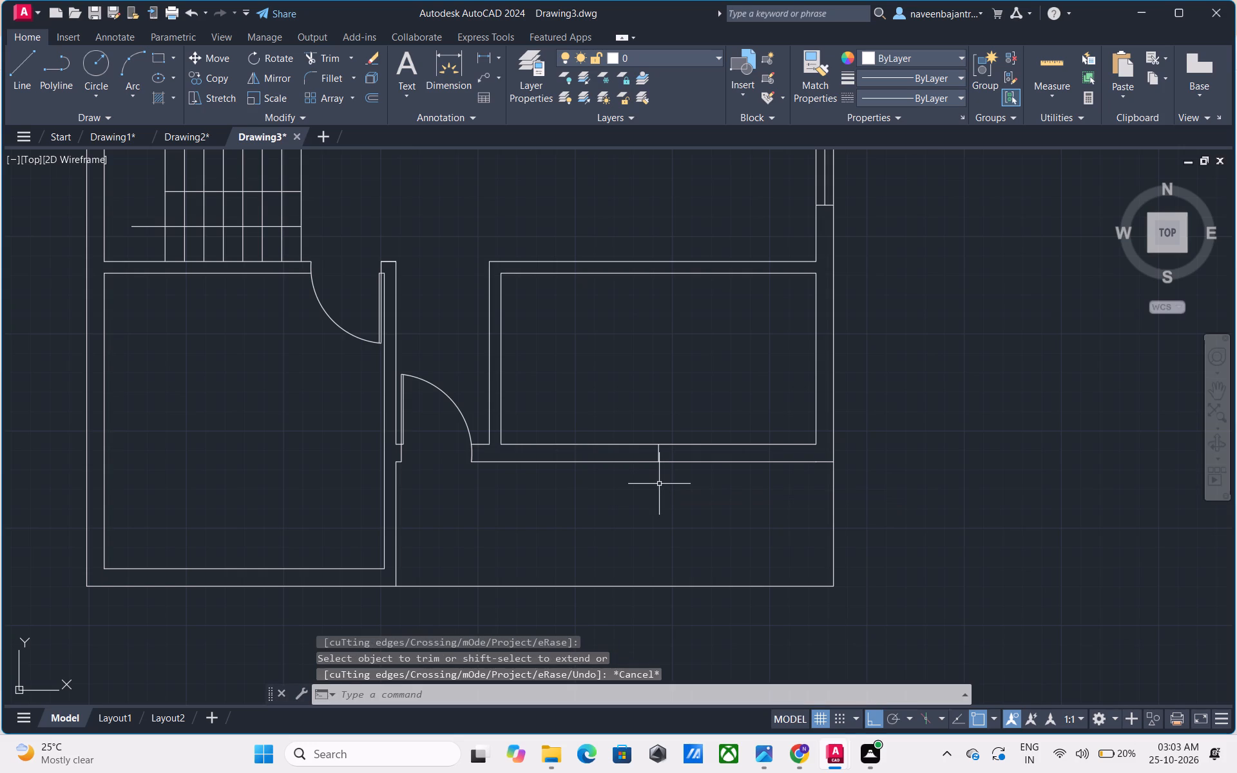
Offset the midpoint line in the bottom right room's lower wall by 2.5' to both sides.
key(Escape)
text(O 2.5')
key(Return)
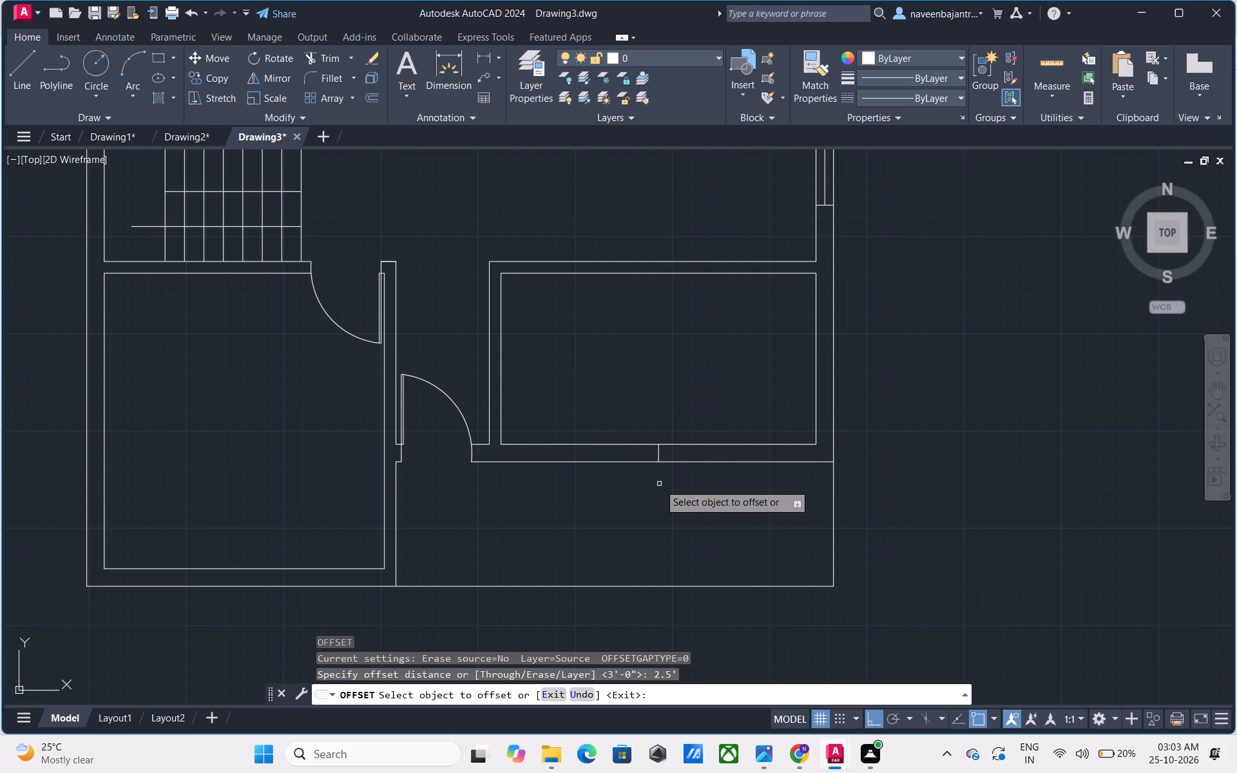
click(657, 456)
click(684, 451)
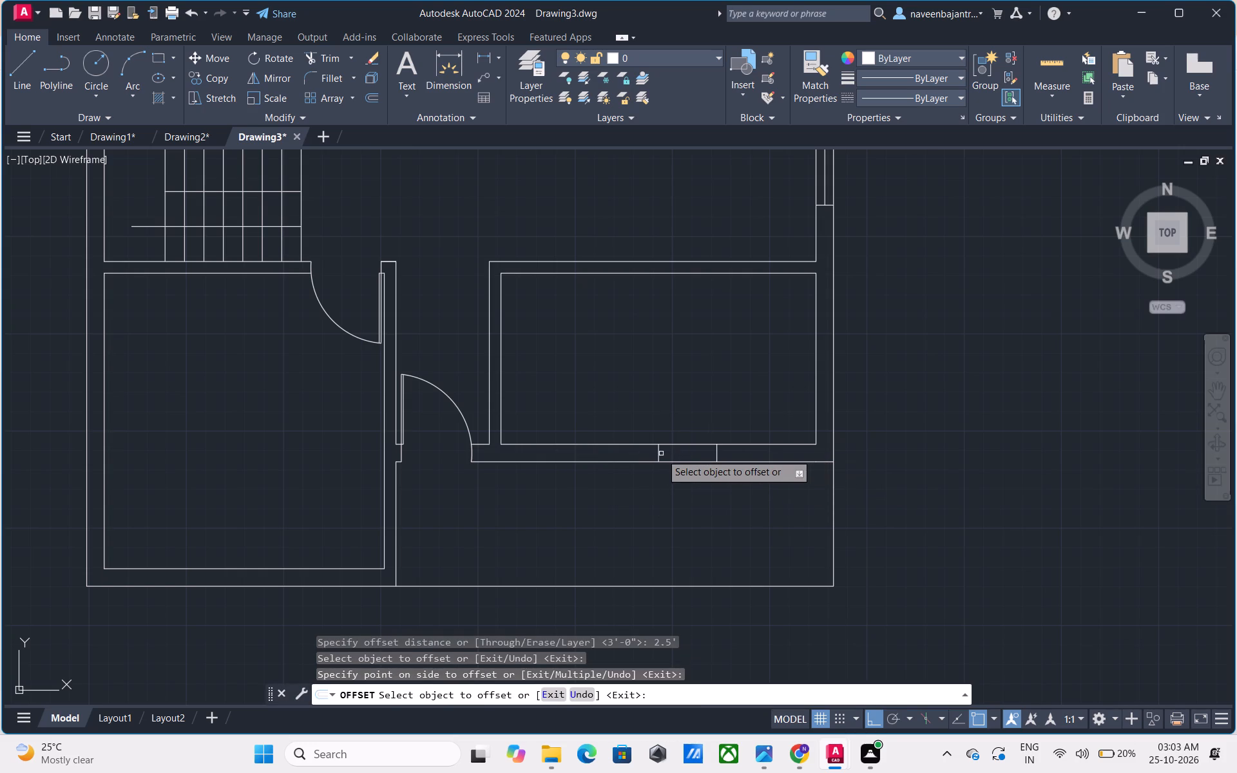
click(660, 454)
click(641, 459)
key(Escape)
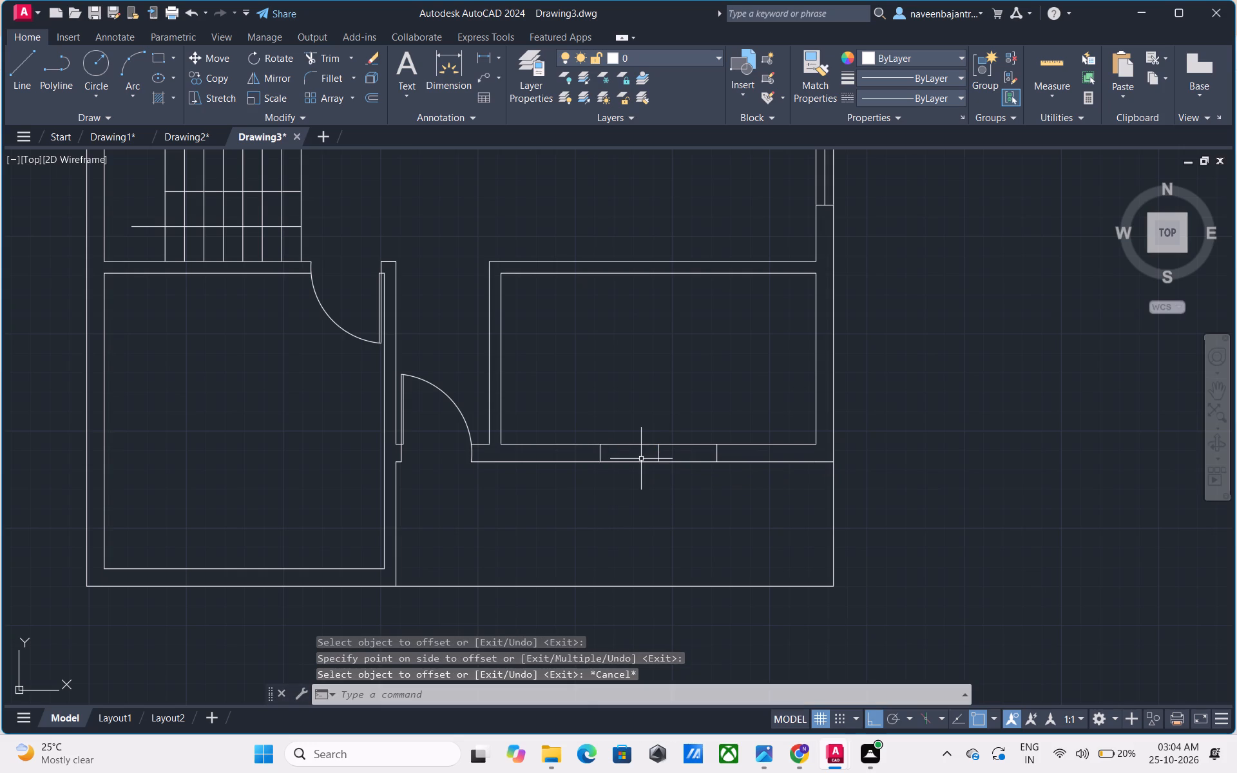
Remove the original midpoint line between the two window end lines in the bottom right room's lower wall with Trim.
text(TR)
key(space)
click(657, 452)
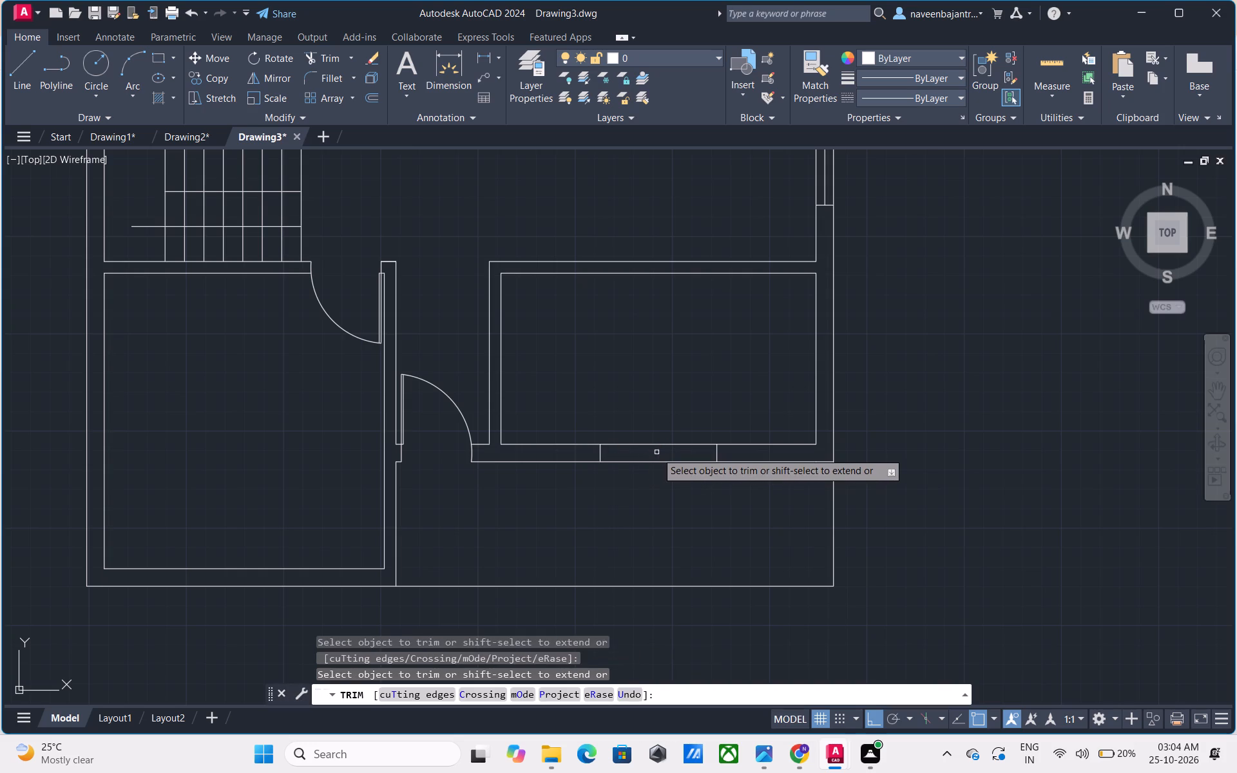
key(Escape)
Draw a horizontal window line in the bottom right room's lower wall joining the midpoints of the two end lines.
text(L)
key(space)
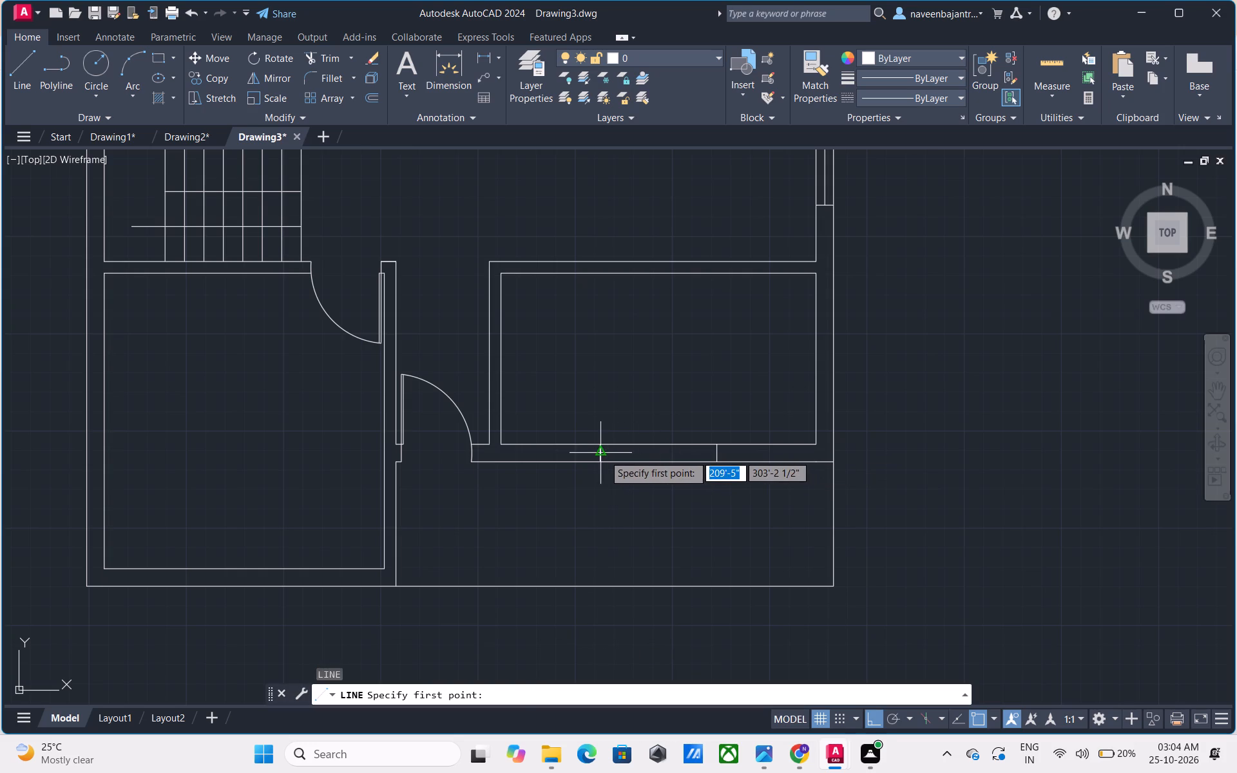
click(604, 455)
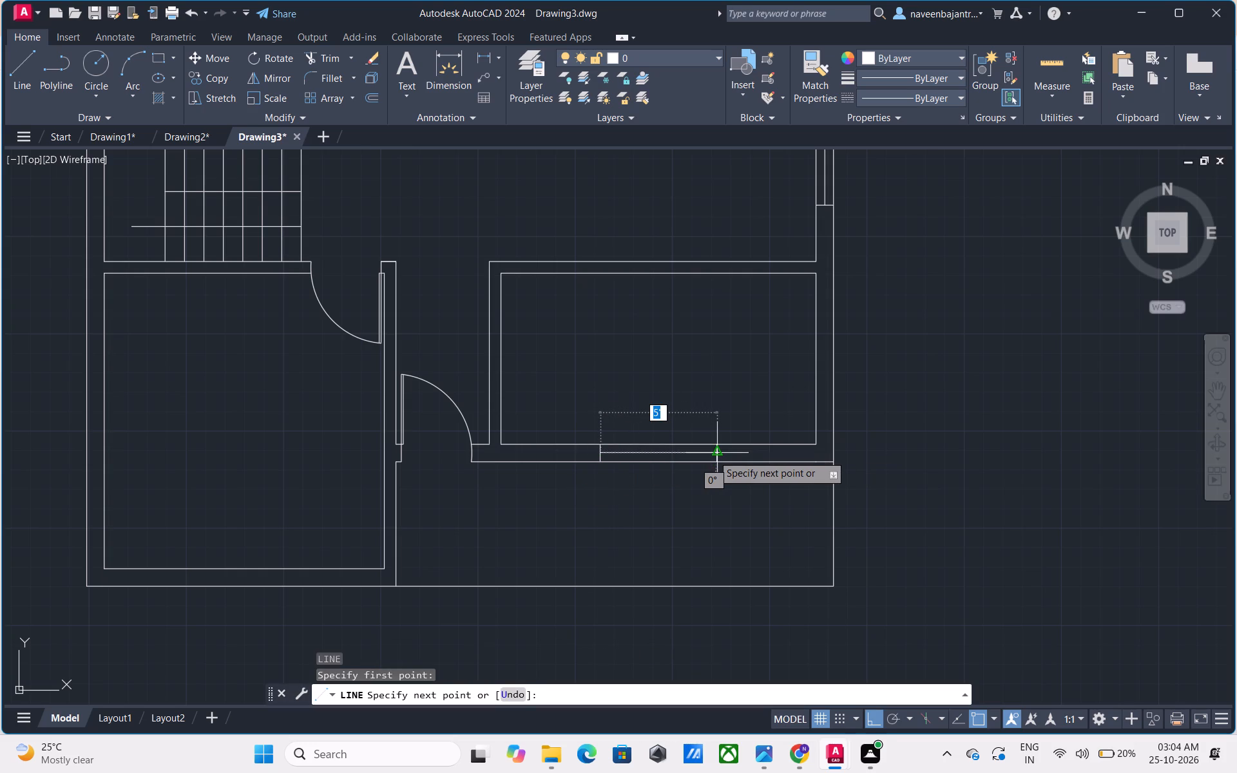
click(713, 455)
key(Escape)
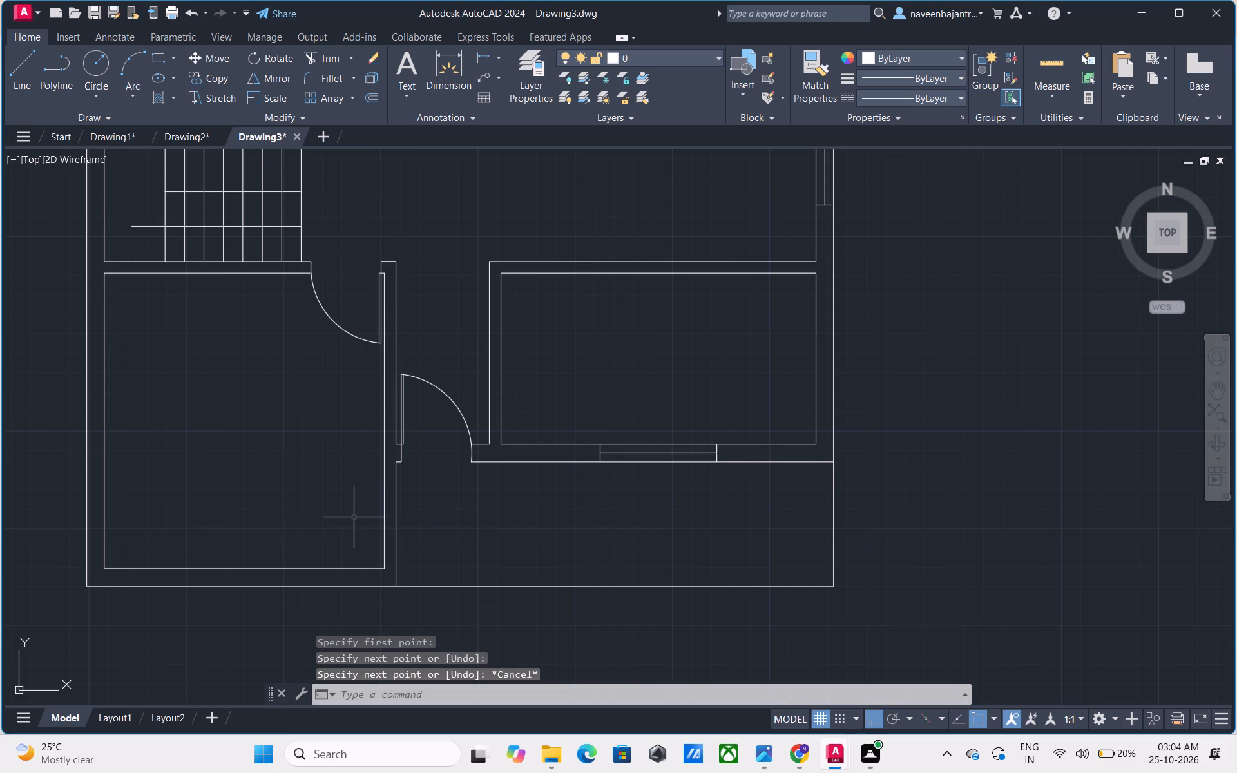
Draw a line down across the bottom left room's lower wall from the midpoint of its inner wall line, trimmed at the outer face.
middle_drag(305, 519, 541, 450)
key(Escape)
text(L)
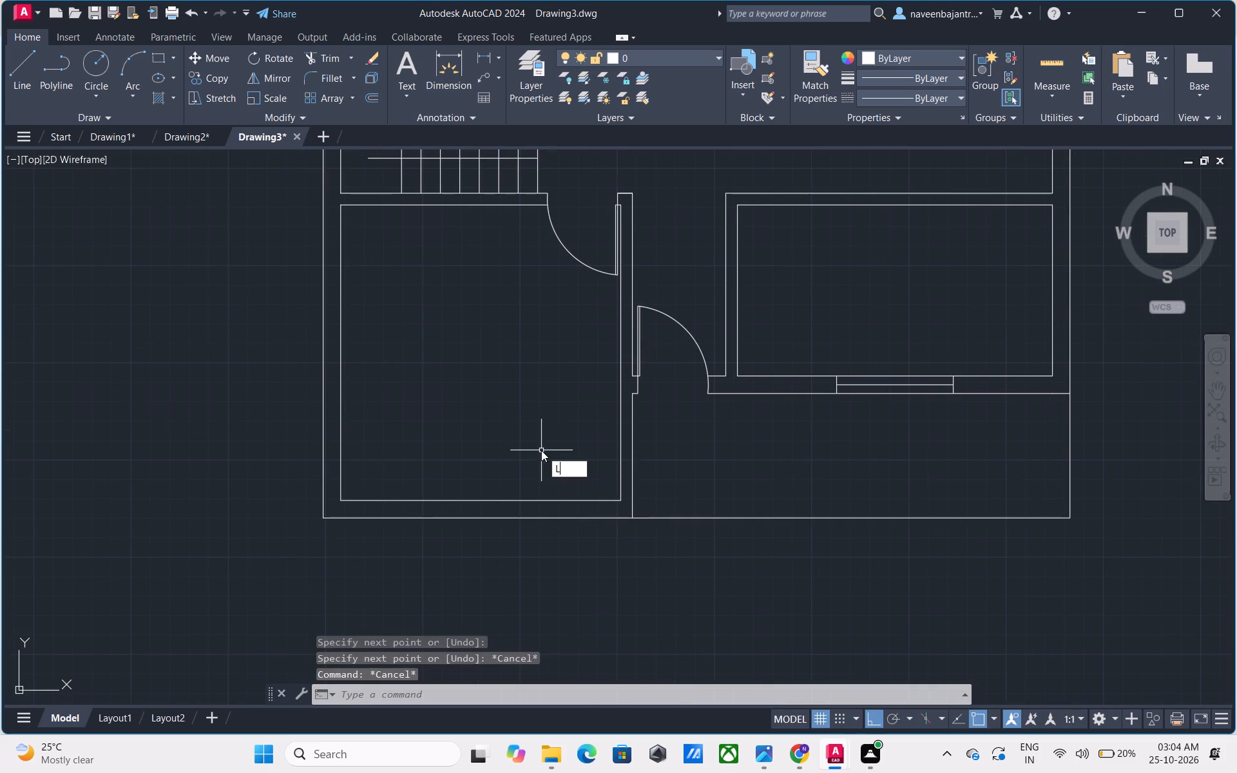
key(space)
click(481, 501)
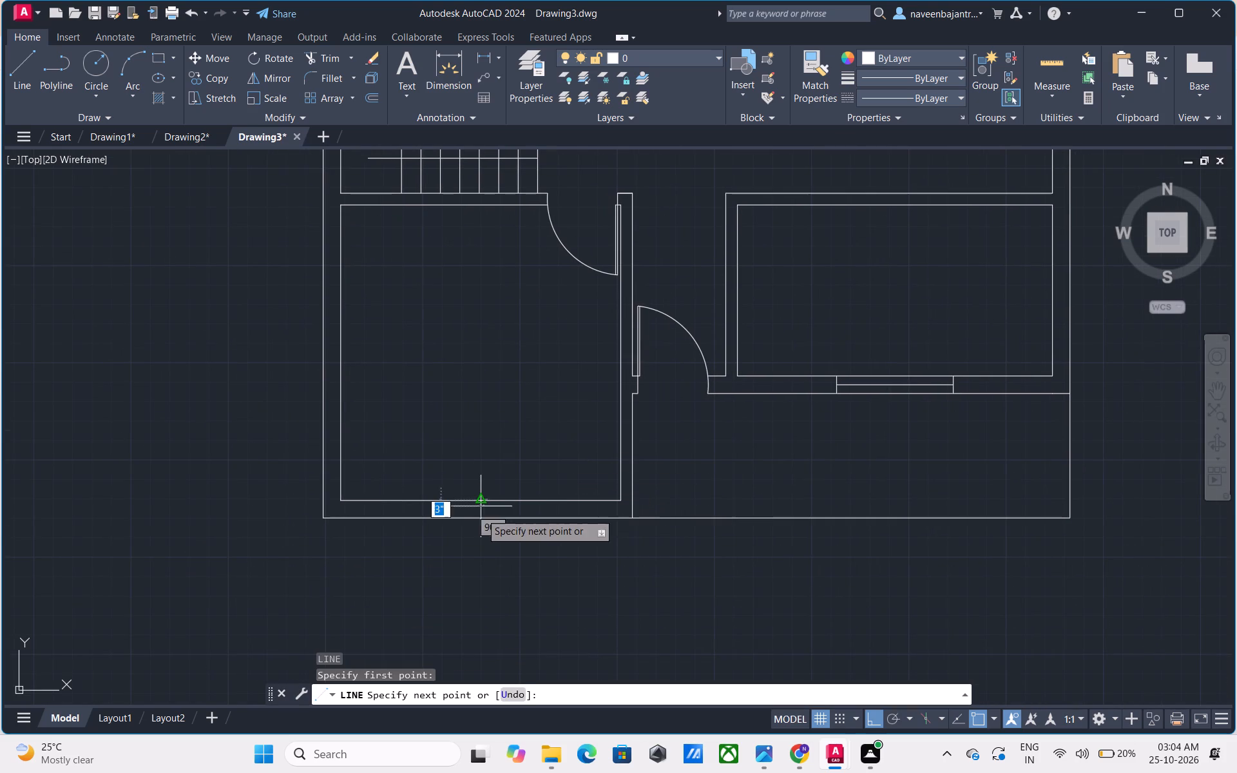
click(484, 533)
key(Escape)
text(TR)
key(space)
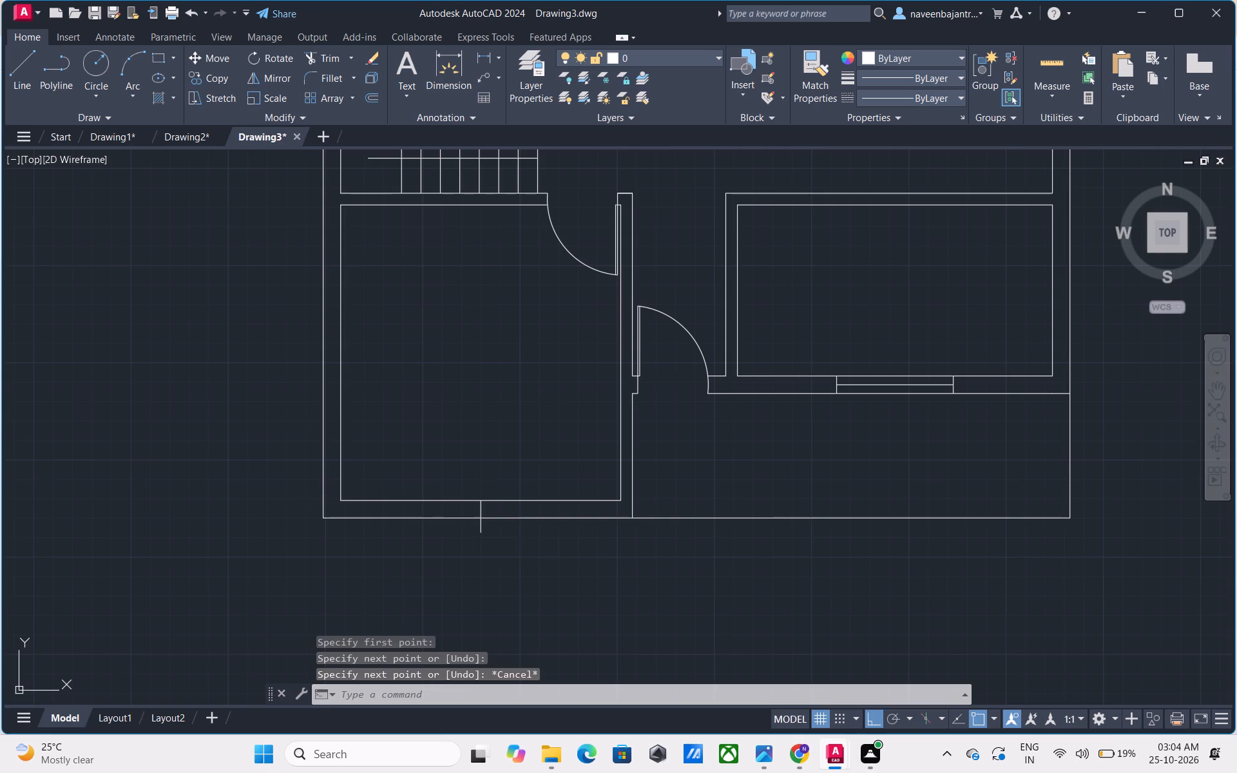
click(480, 528)
key(Escape)
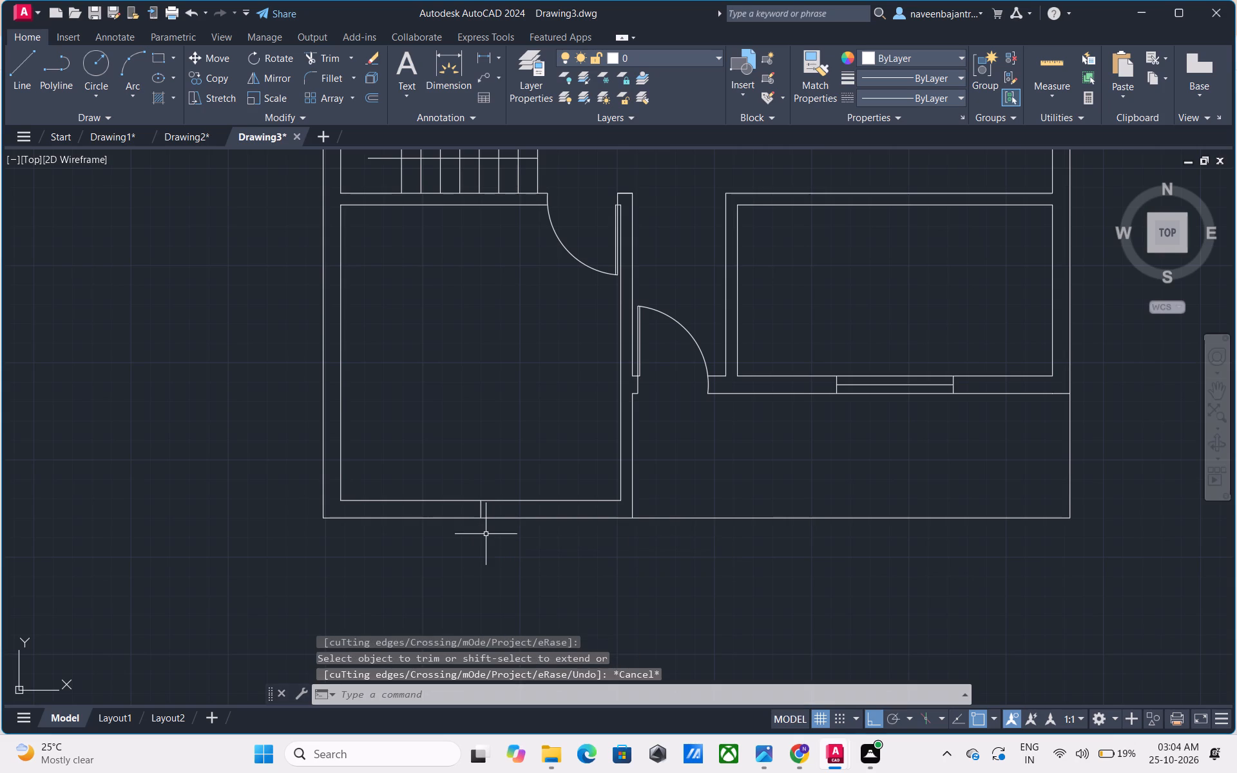
Offset the midpoint line in the bottom left room's lower wall by 2.5' to both sides.
key(Escape)
text(O)
key(space)
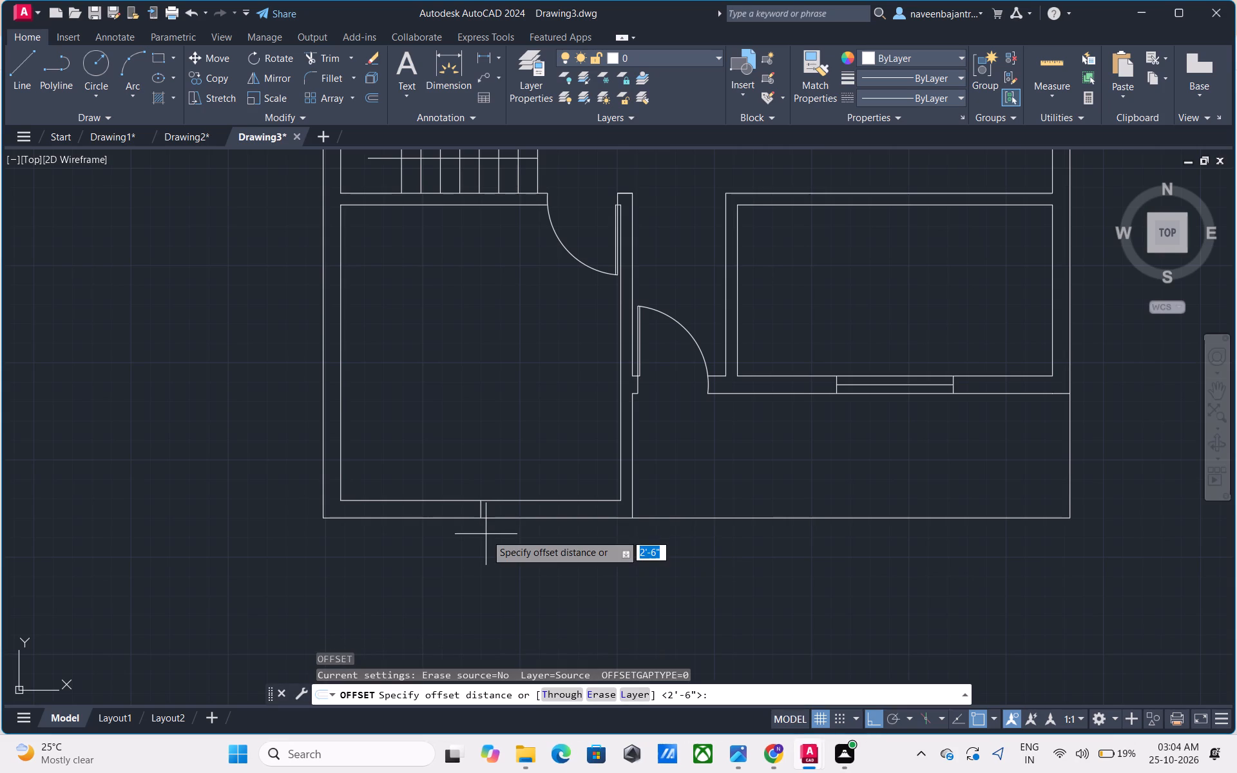
text(2.5)
key(apostrophe)
key(Return)
click(480, 511)
click(520, 508)
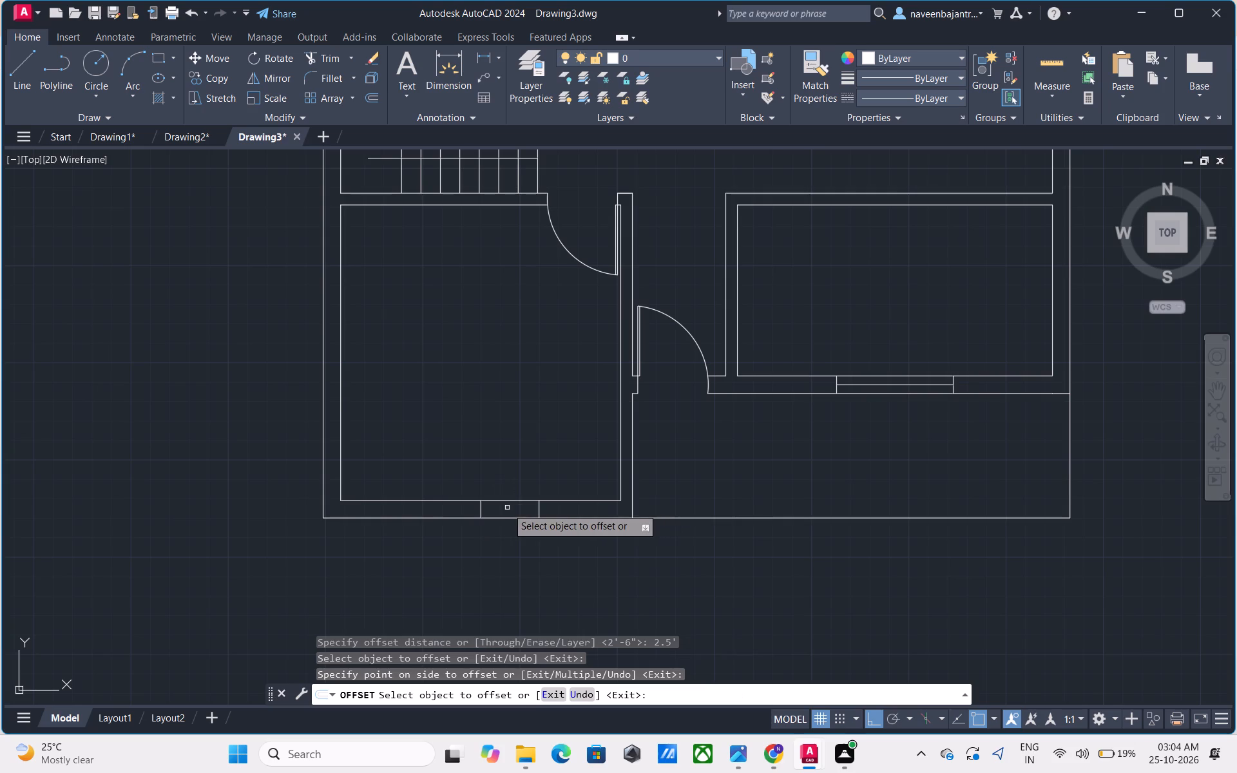
click(479, 509)
click(465, 510)
key(Escape)
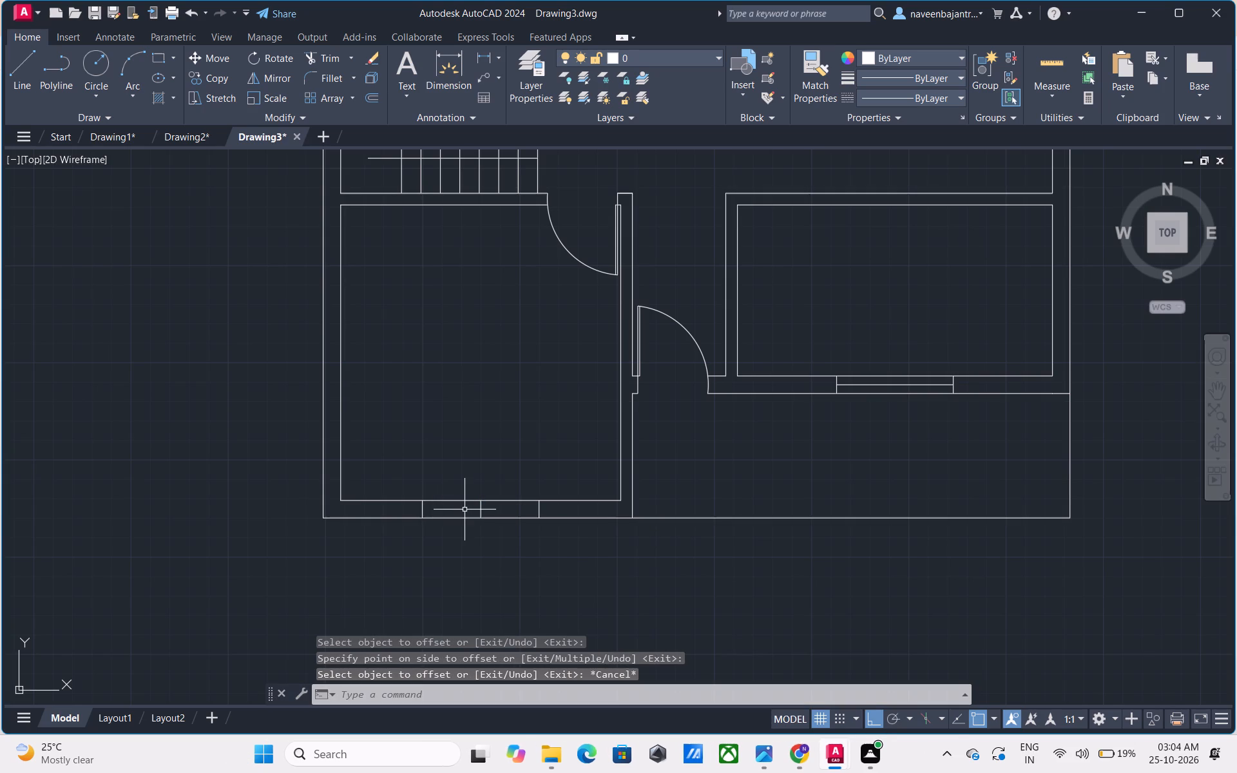
Remove the original midpoint line between the two window end lines in the bottom left room's lower wall with Trim.
text(TR)
key(space)
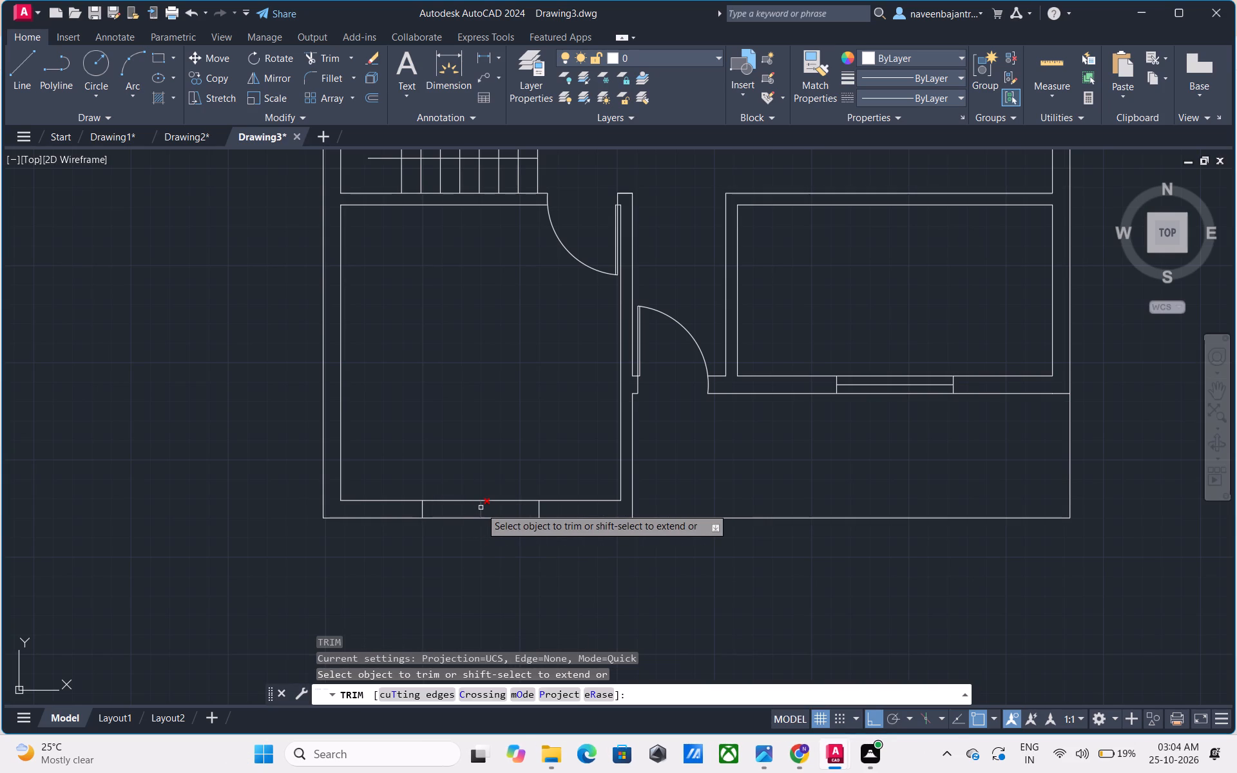
click(481, 508)
key(Escape)
Draw a horizontal window line in the bottom left room's lower wall joining the midpoints of the two end lines.
text(L)
key(space)
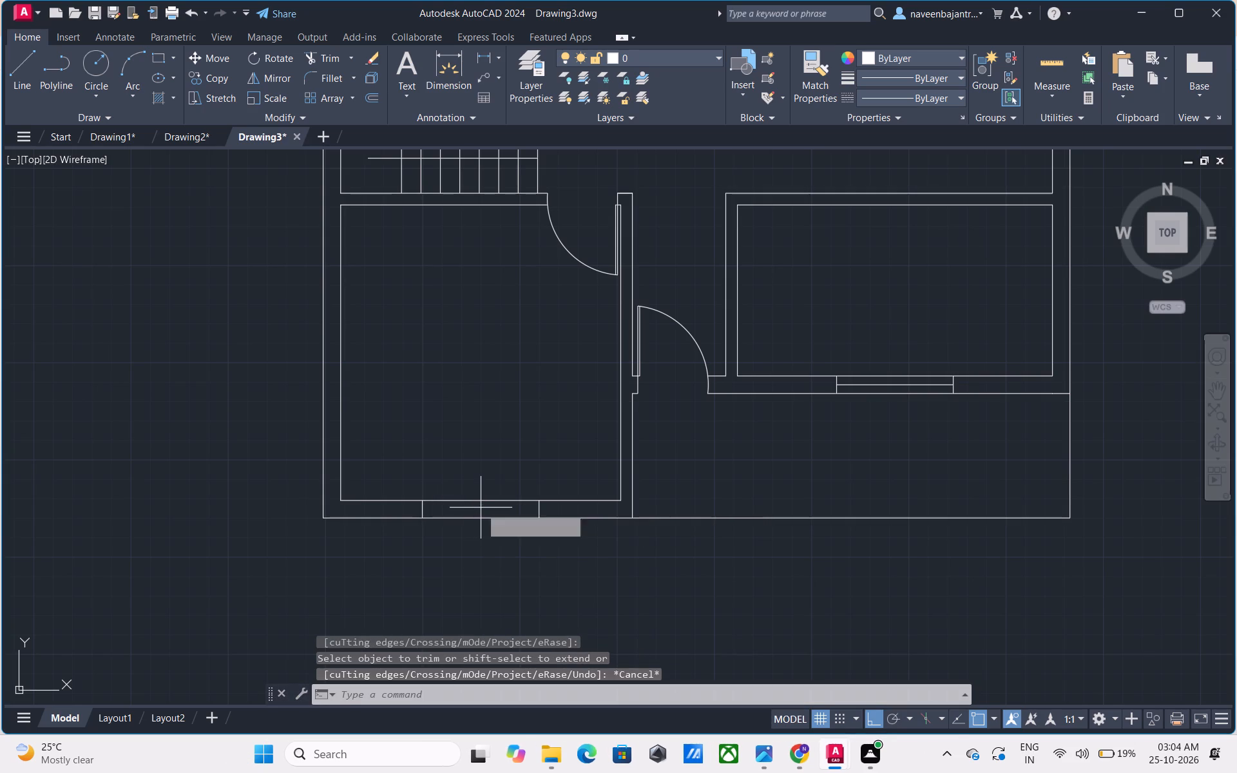
click(425, 511)
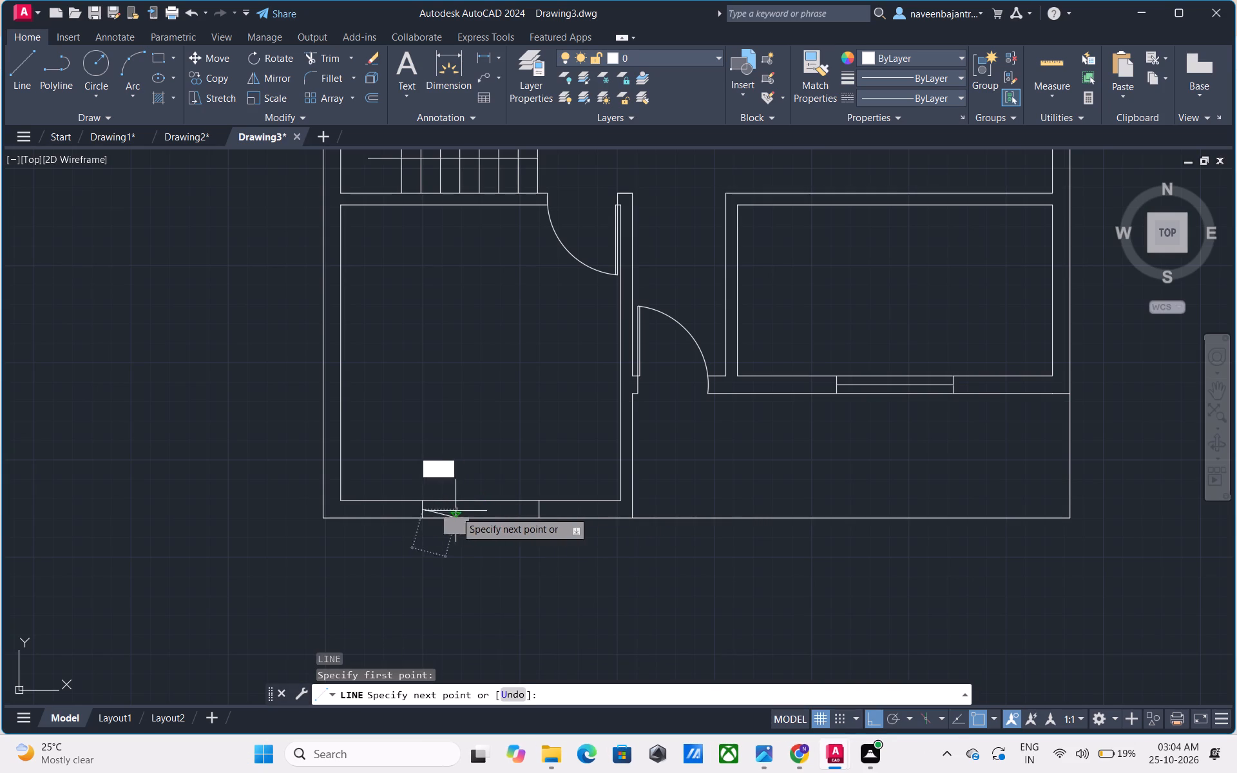
click(536, 506)
key(Escape)
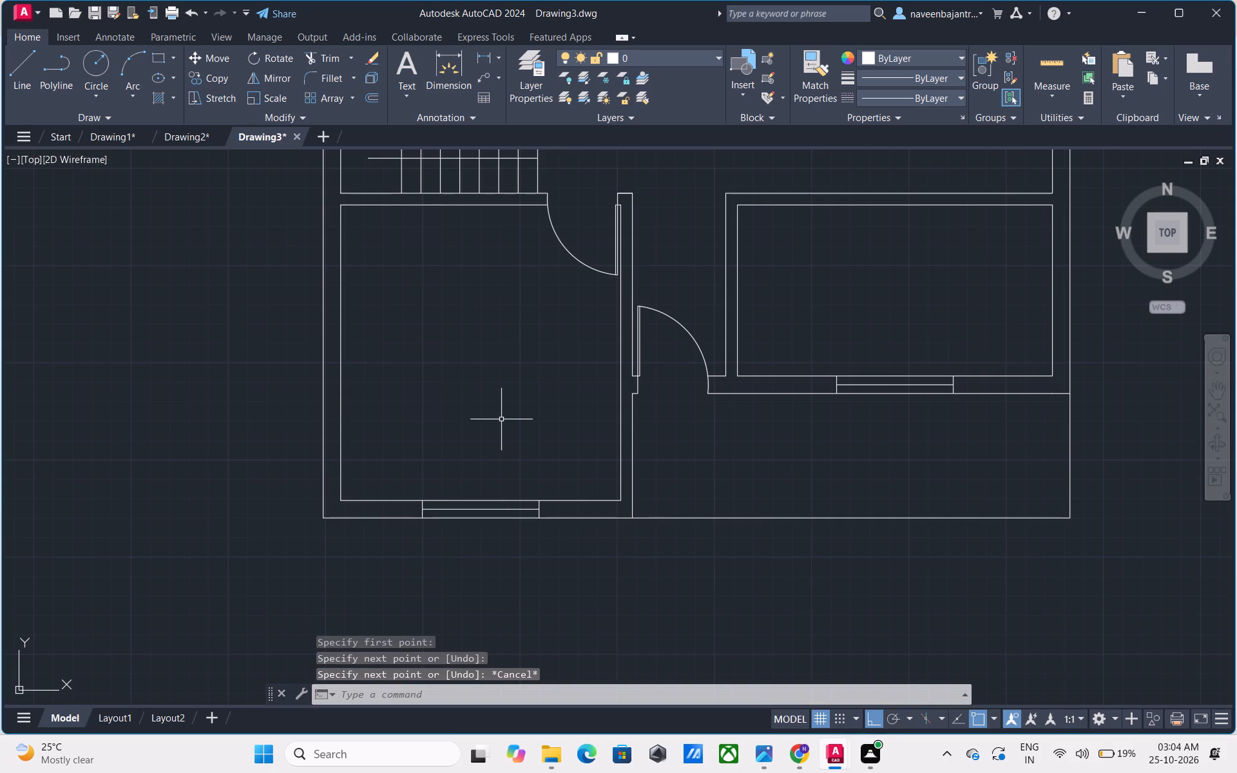
Draw a line across the bottom left room's left outer wall from the midpoint of its inner wall line, trimmed at the outer face.
middle_drag(504, 412, 558, 495)
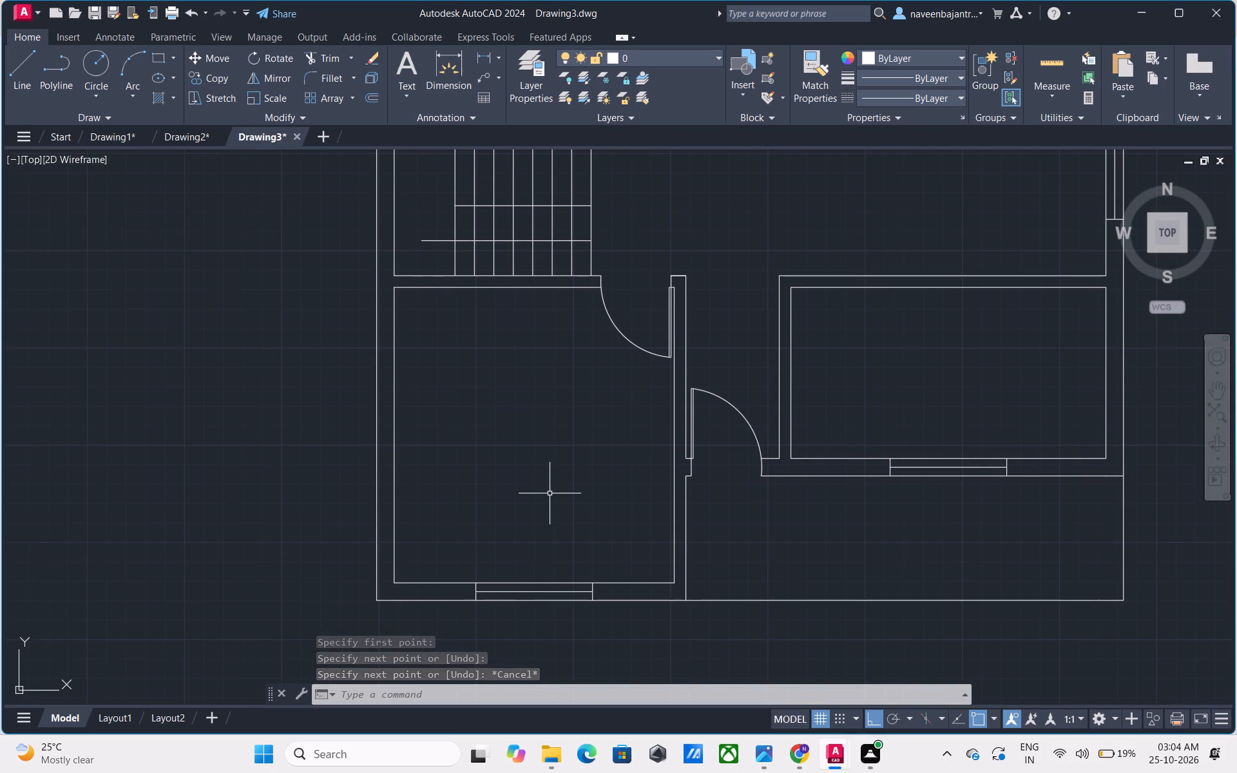
key(Escape)
text(L)
key(space)
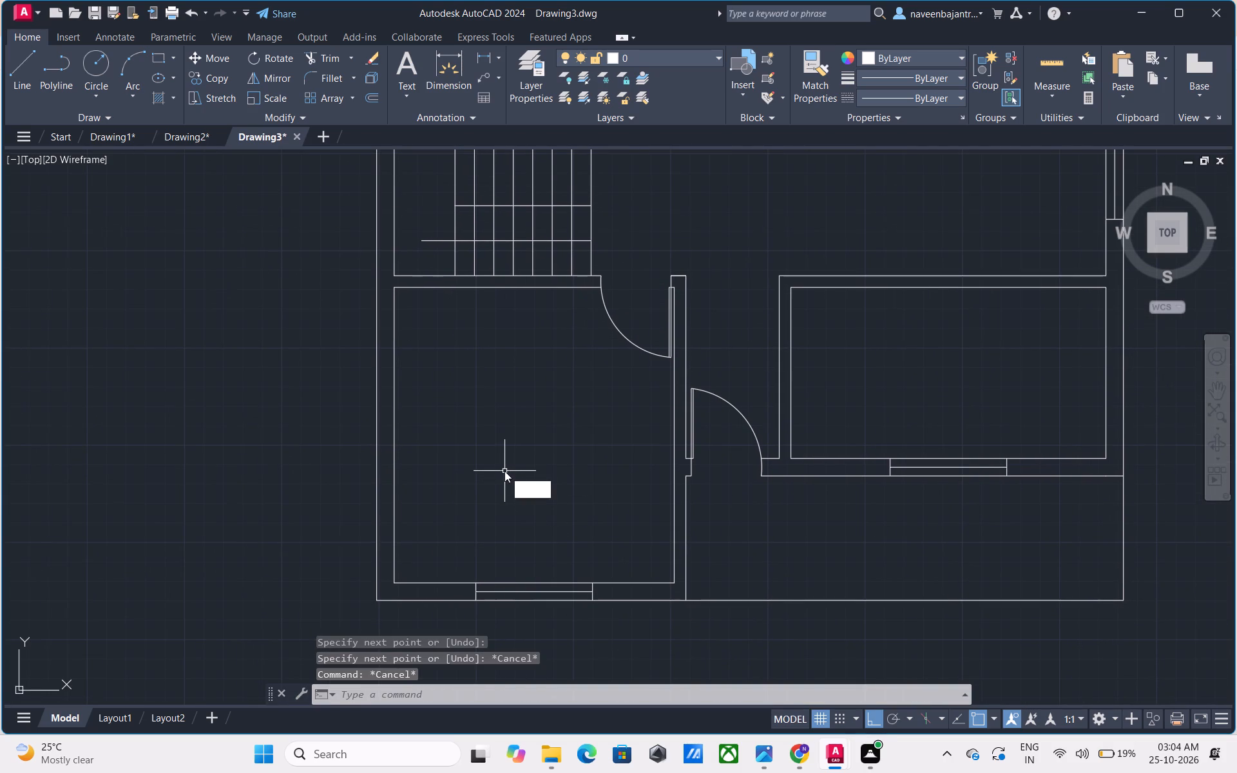
click(394, 435)
click(344, 438)
key(Escape)
text(TR)
key(space)
click(350, 437)
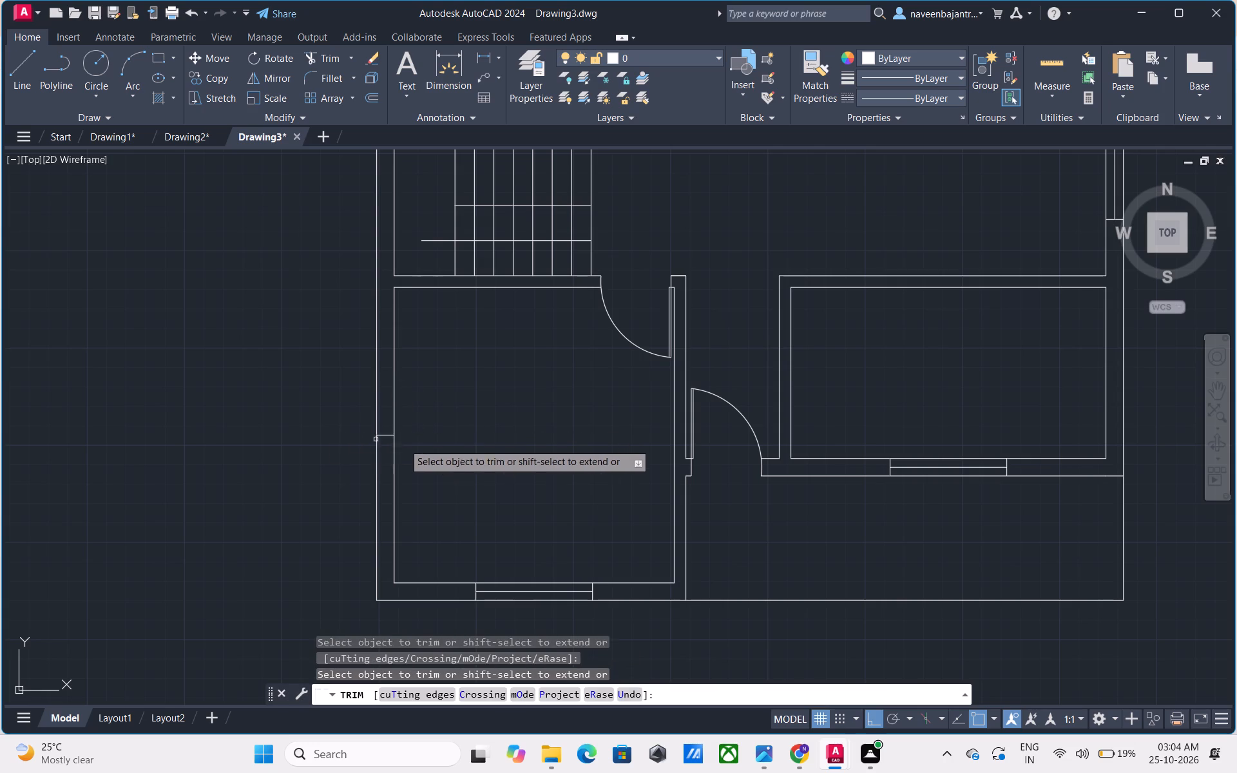
key(Escape)
Offset the midpoint line in the bottom left room's left outer wall by 2.5' upward and downward.
key(Escape)
text(O)
key(space)
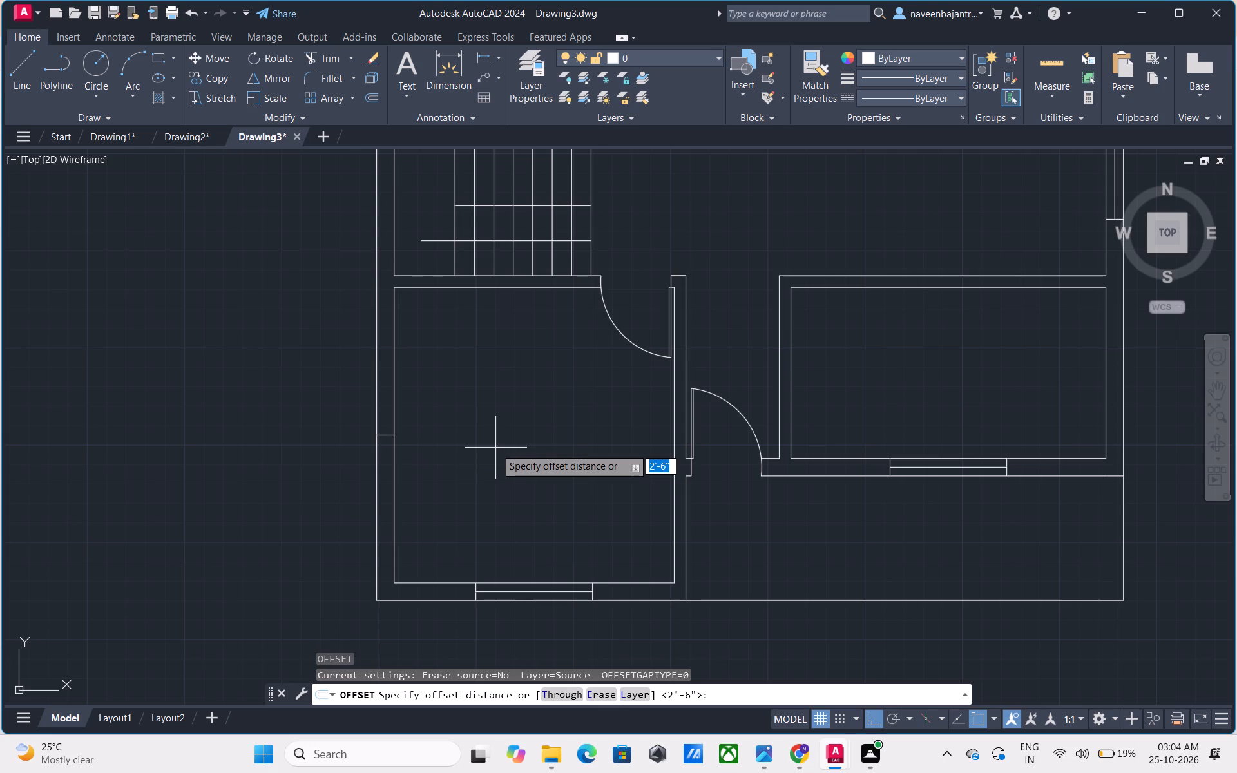
text(2.5')
key(Return)
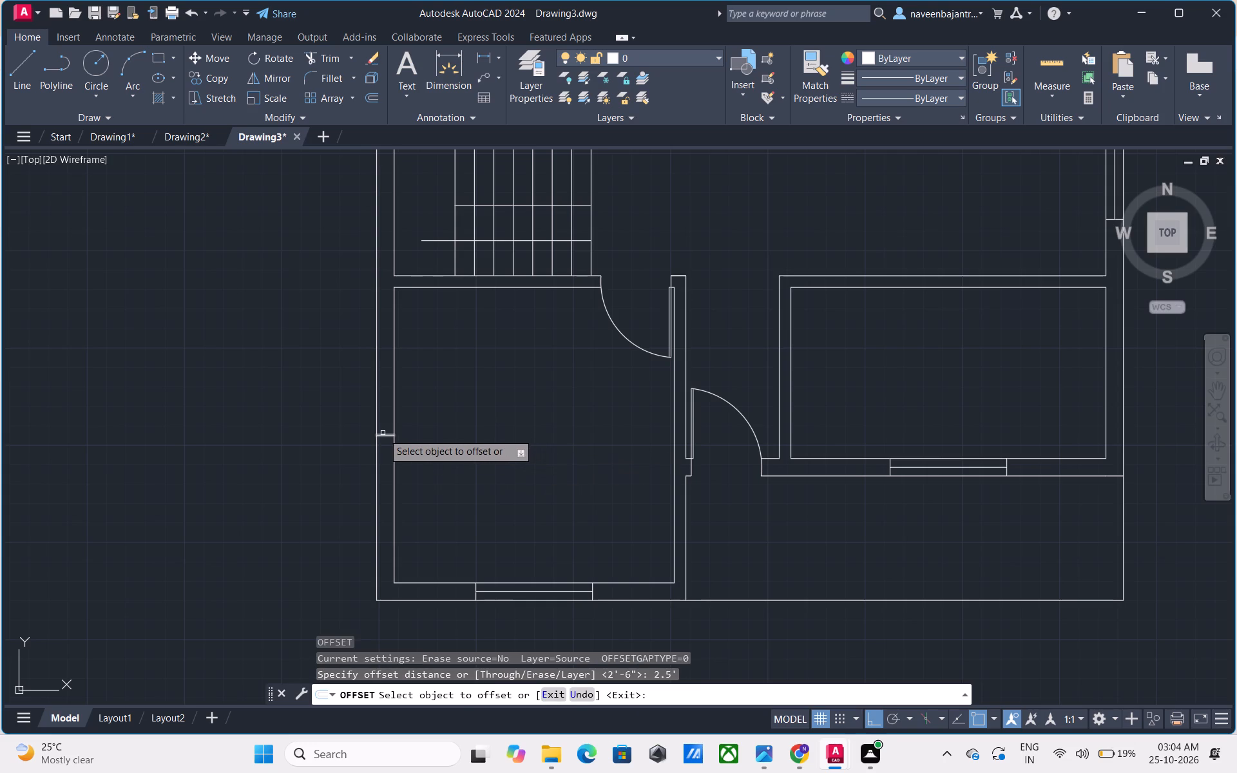
click(383, 433)
click(384, 423)
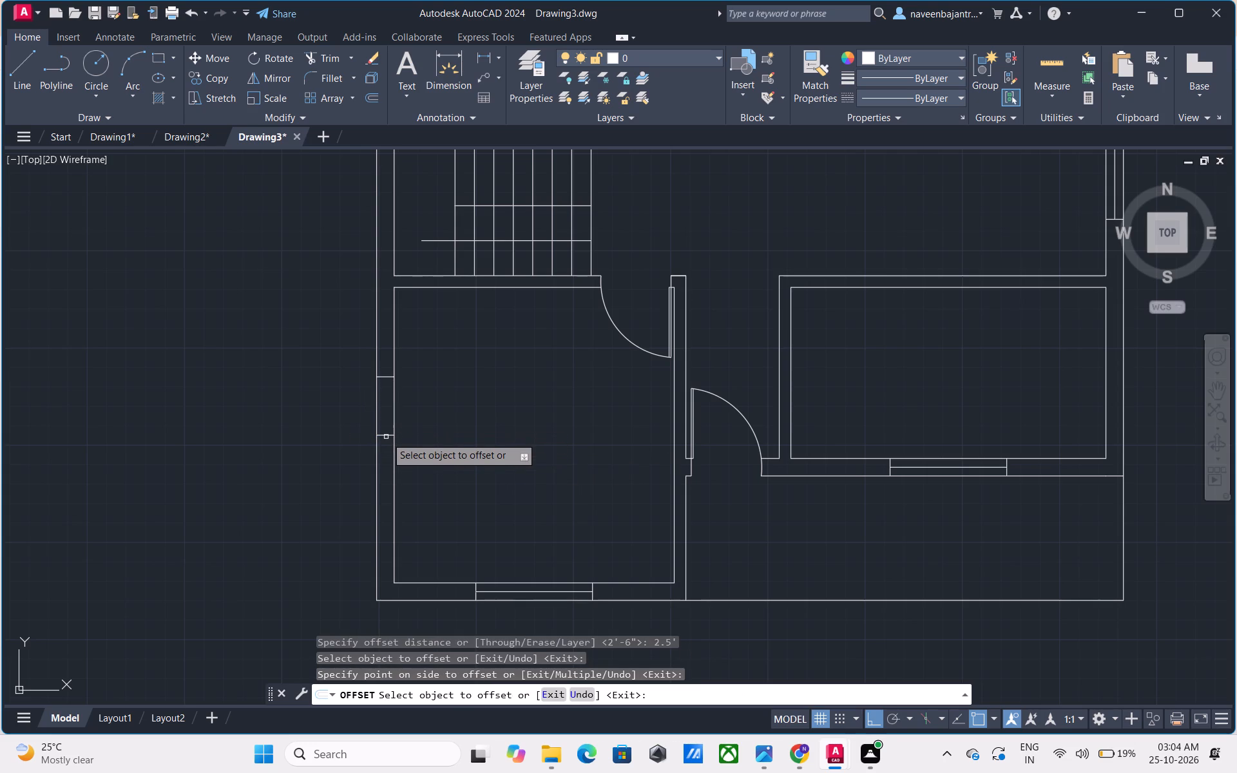
click(383, 435)
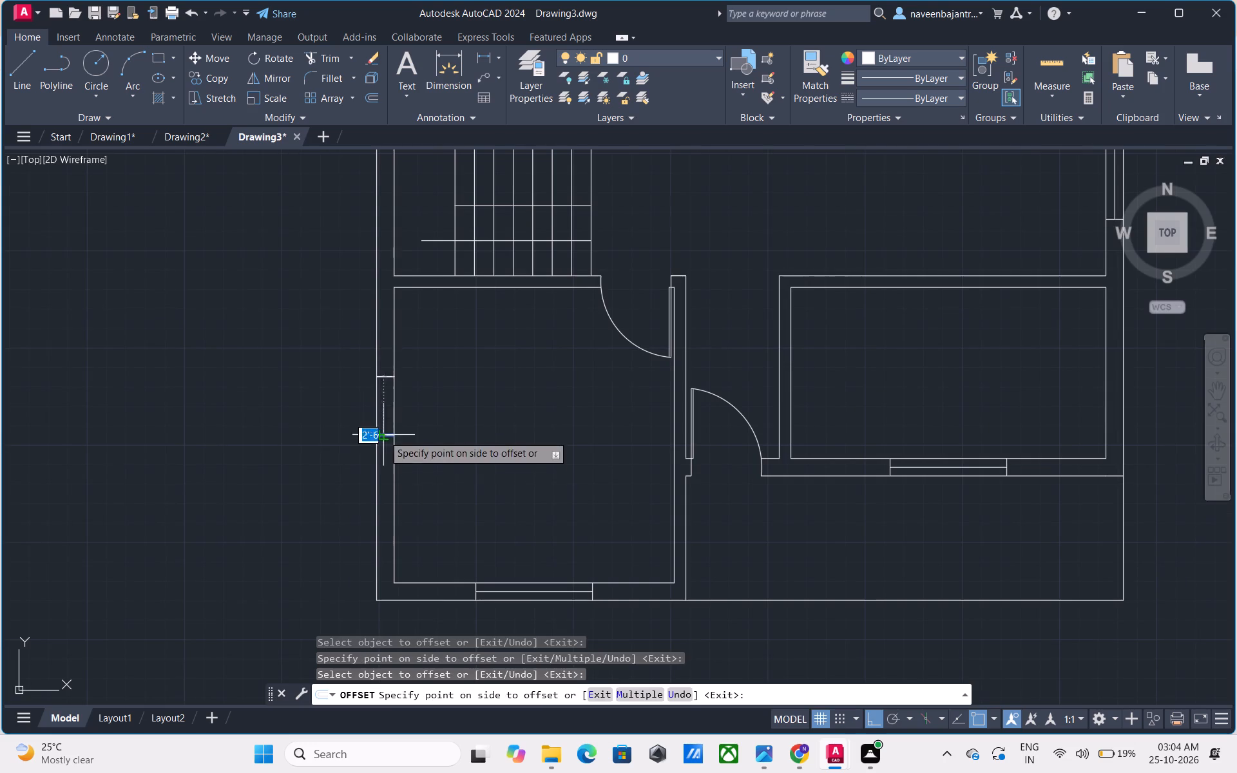
click(383, 453)
key(Escape)
Remove the original midpoint line between the two window end lines in the bottom left room's left outer wall with Trim.
text(TR)
key(space)
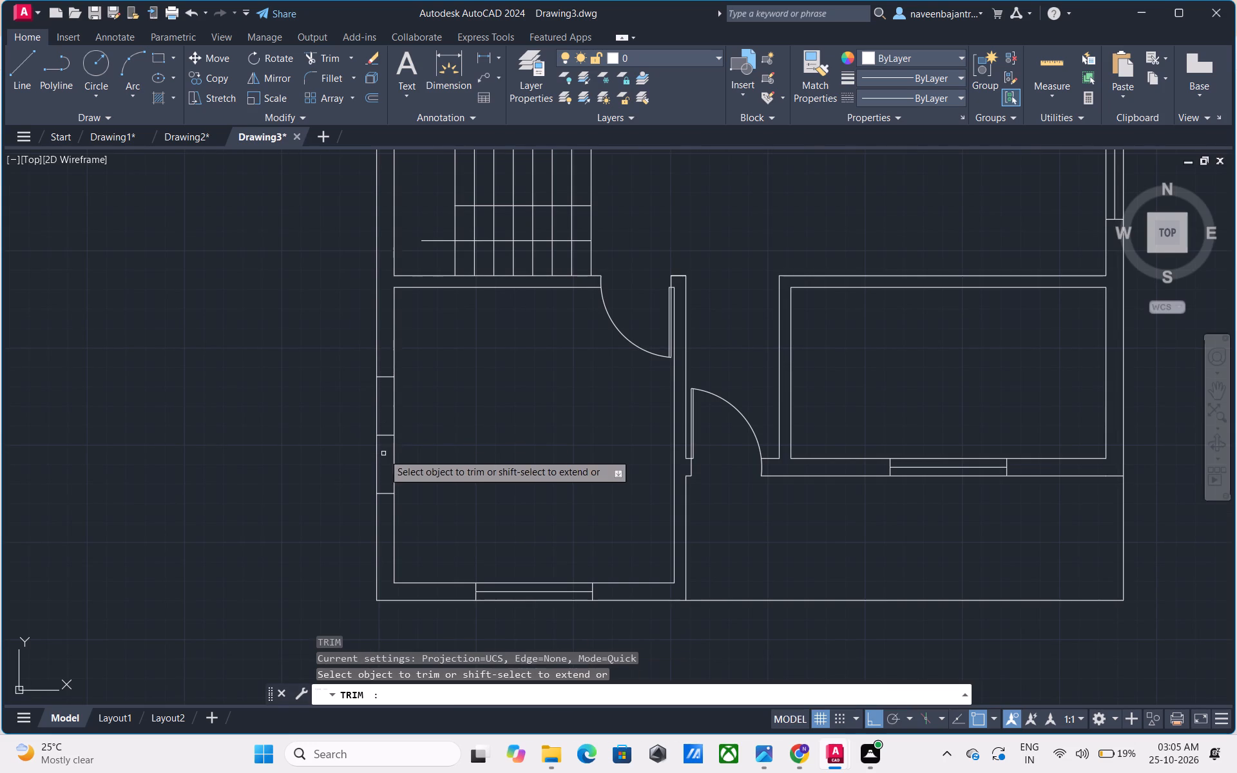
click(388, 435)
key(Escape)
Draw a vertical window line in the bottom left room's left outer wall joining the midpoints of the upper and lower end lines.
text(L)
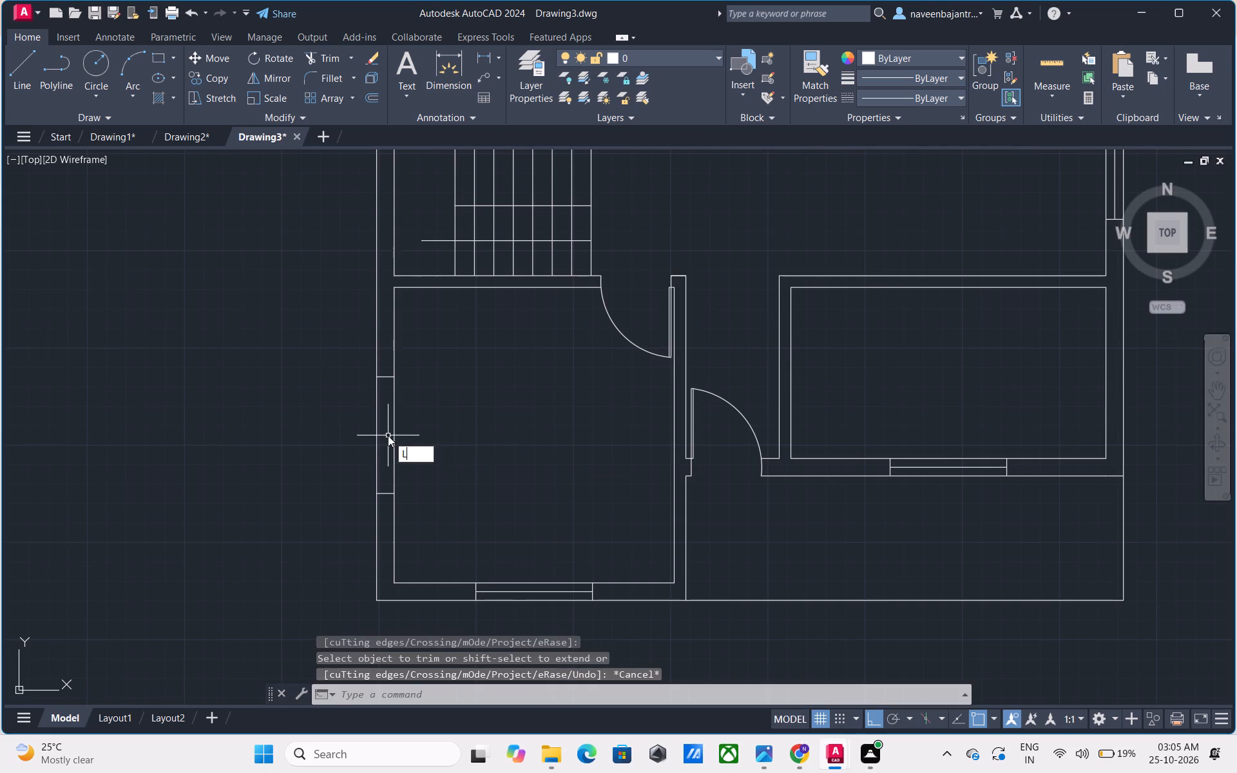
key(space)
click(388, 381)
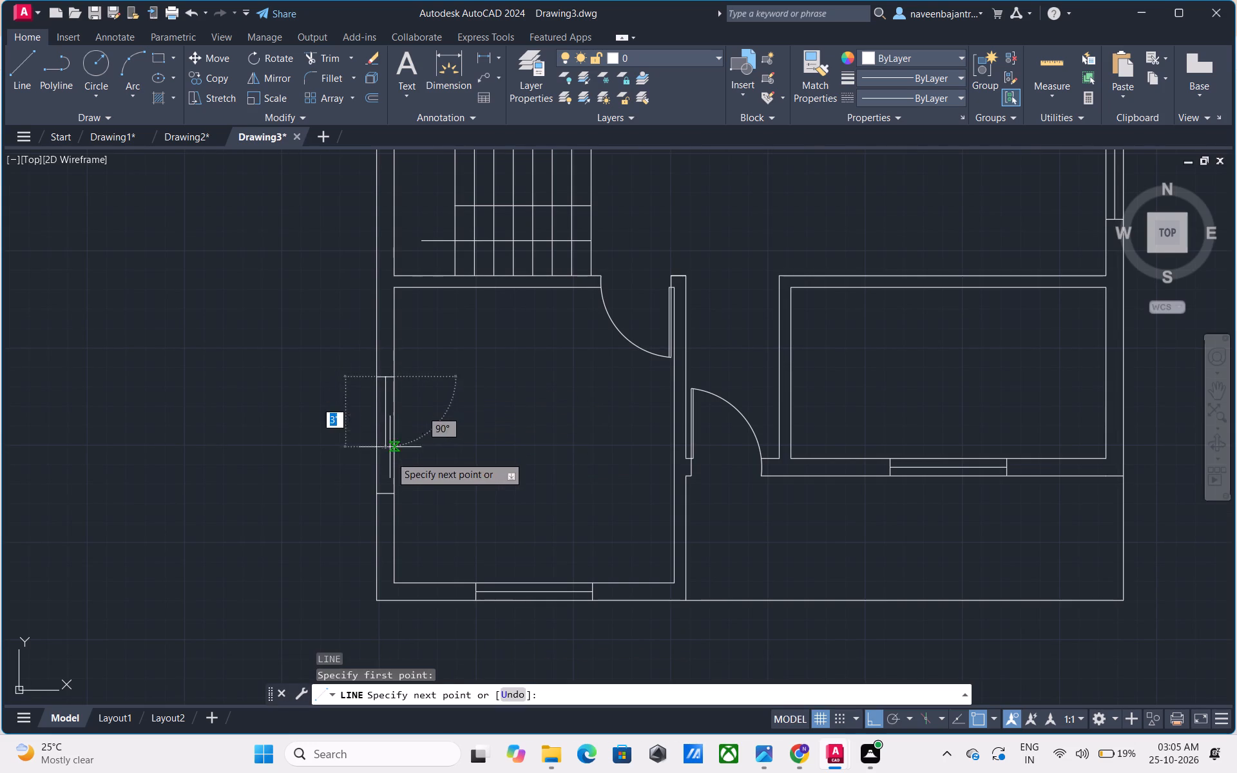
click(385, 495)
key(Escape)
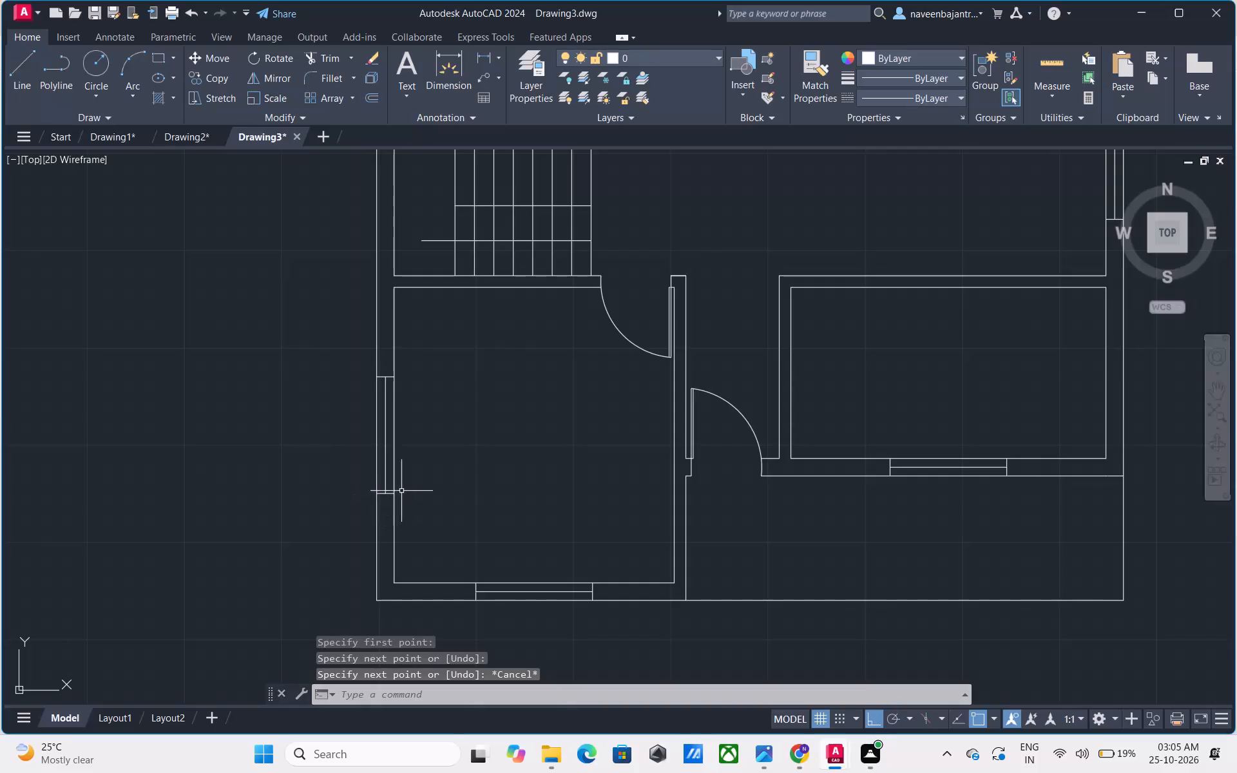
Draw a line across the staircase's left outer wall from the midpoint of its inner wall line, trimmed at the outer face.
scroll(436, 437, down, 1)
middle_drag(440, 401, 461, 491)
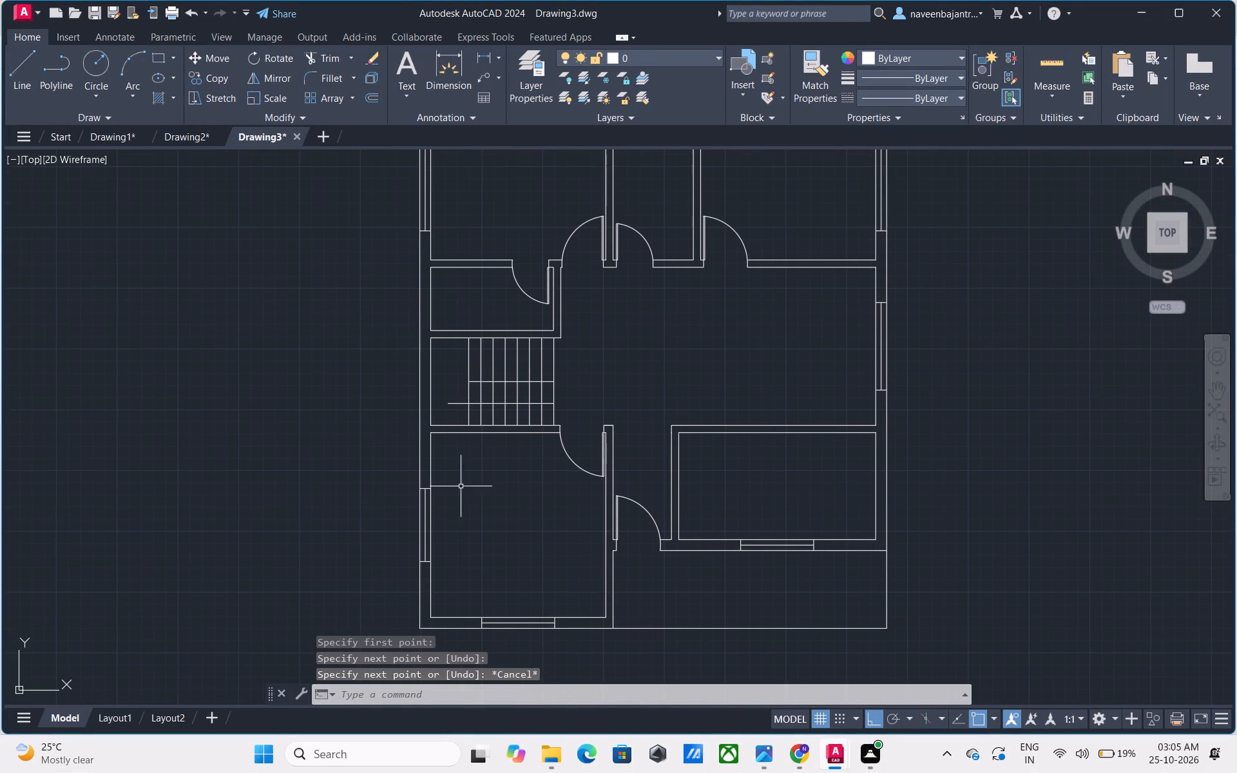
scroll(436, 385, up, 1)
key(Escape)
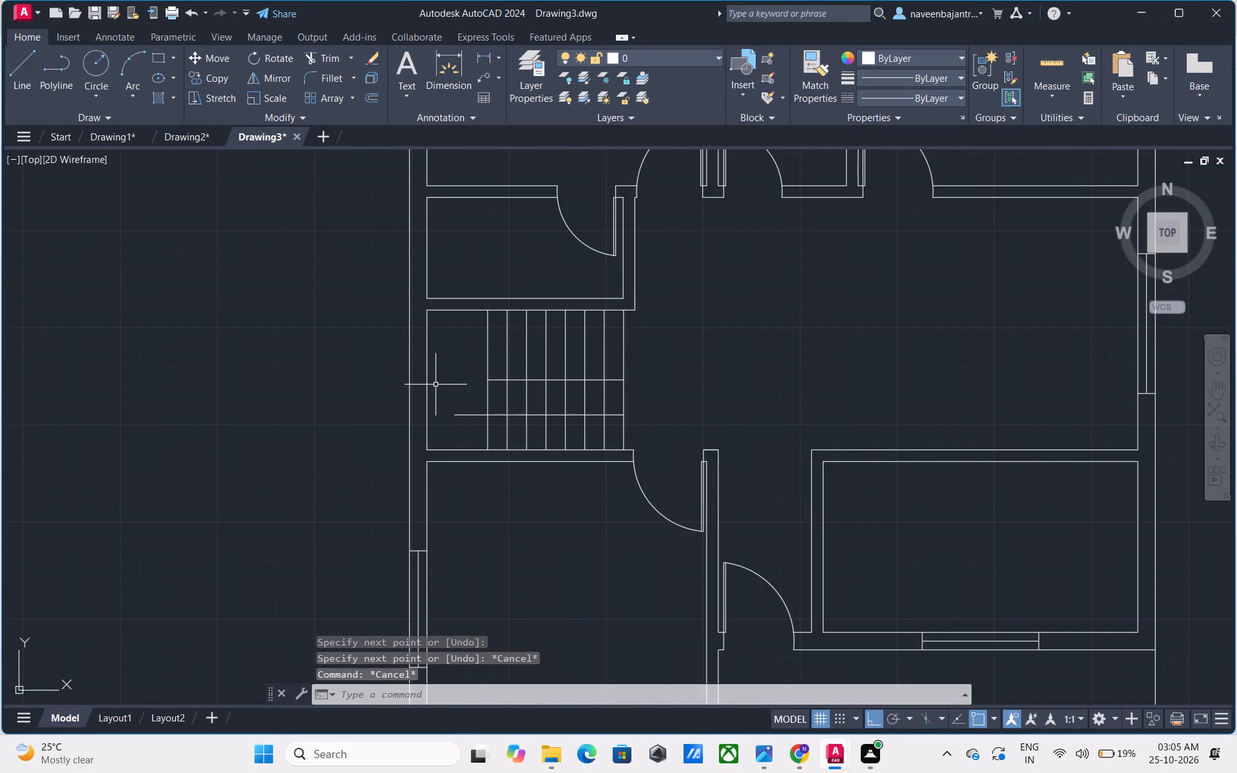
text(L)
key(space)
click(429, 377)
click(378, 376)
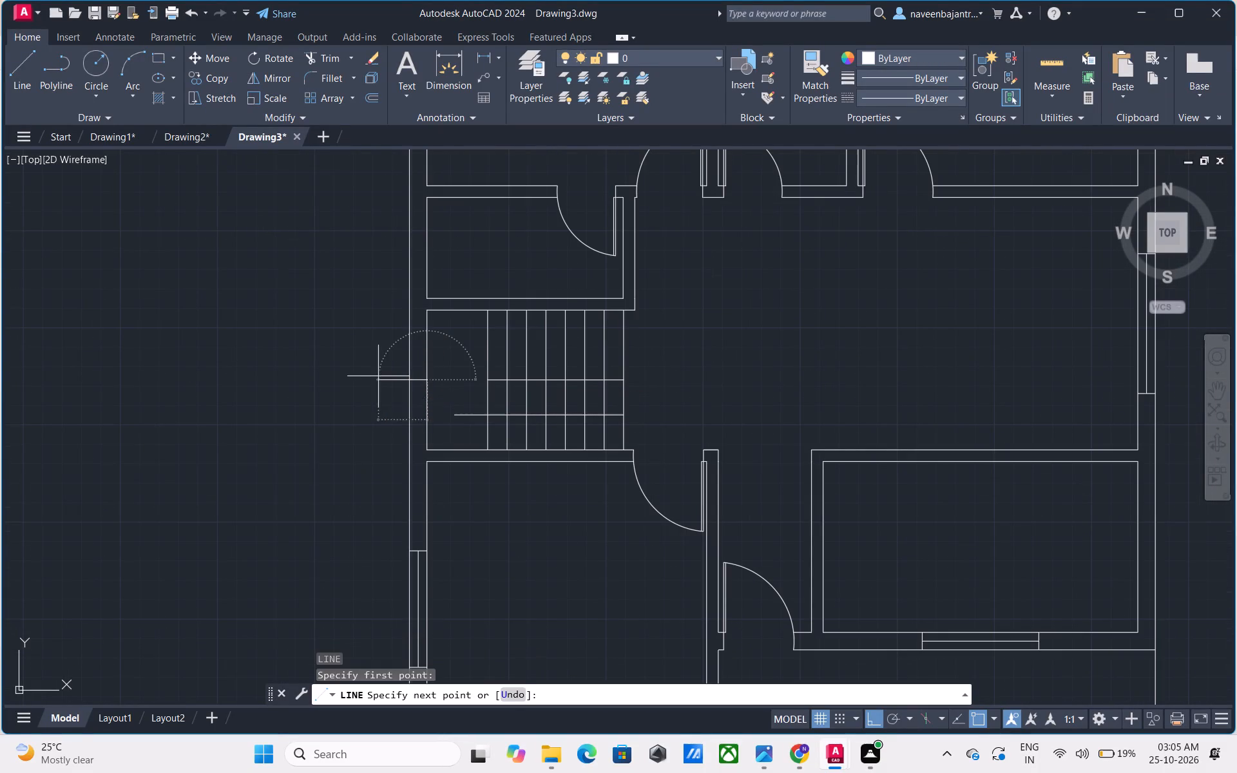
key(Escape)
text(TR)
key(space)
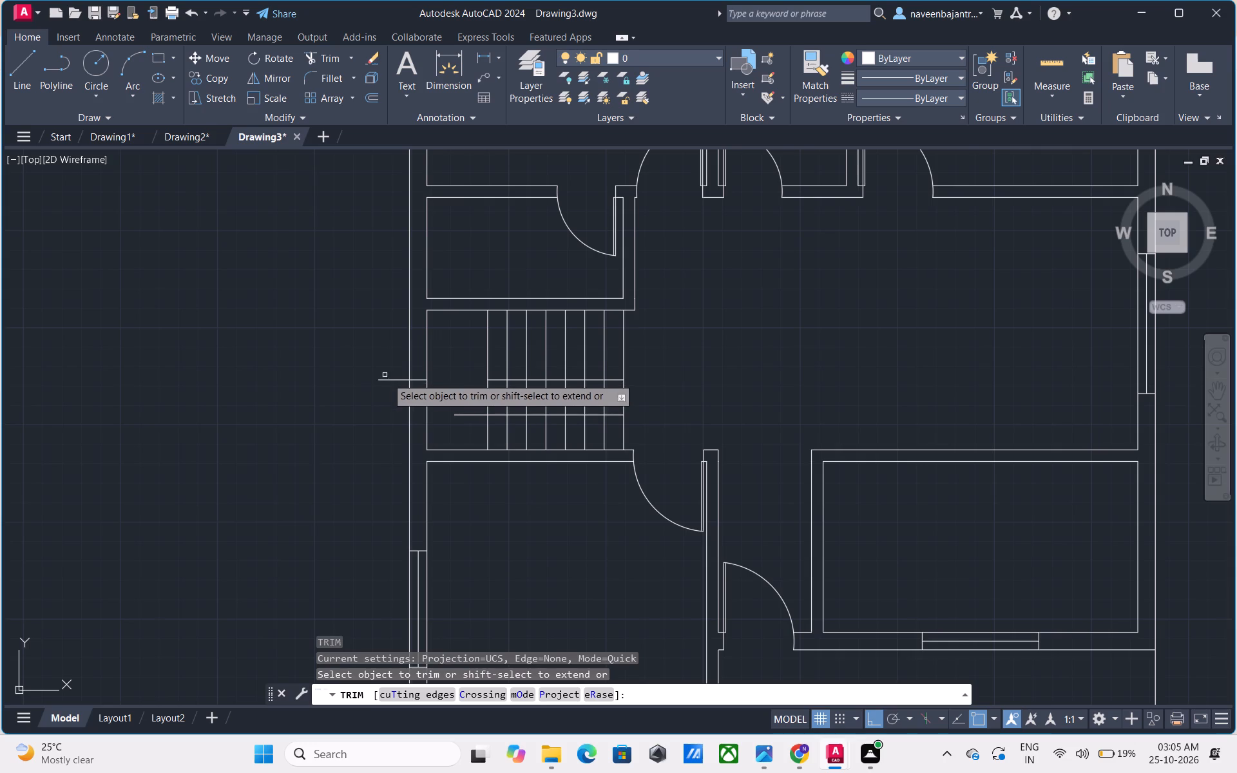
click(388, 379)
key(Escape)
key(Escape)
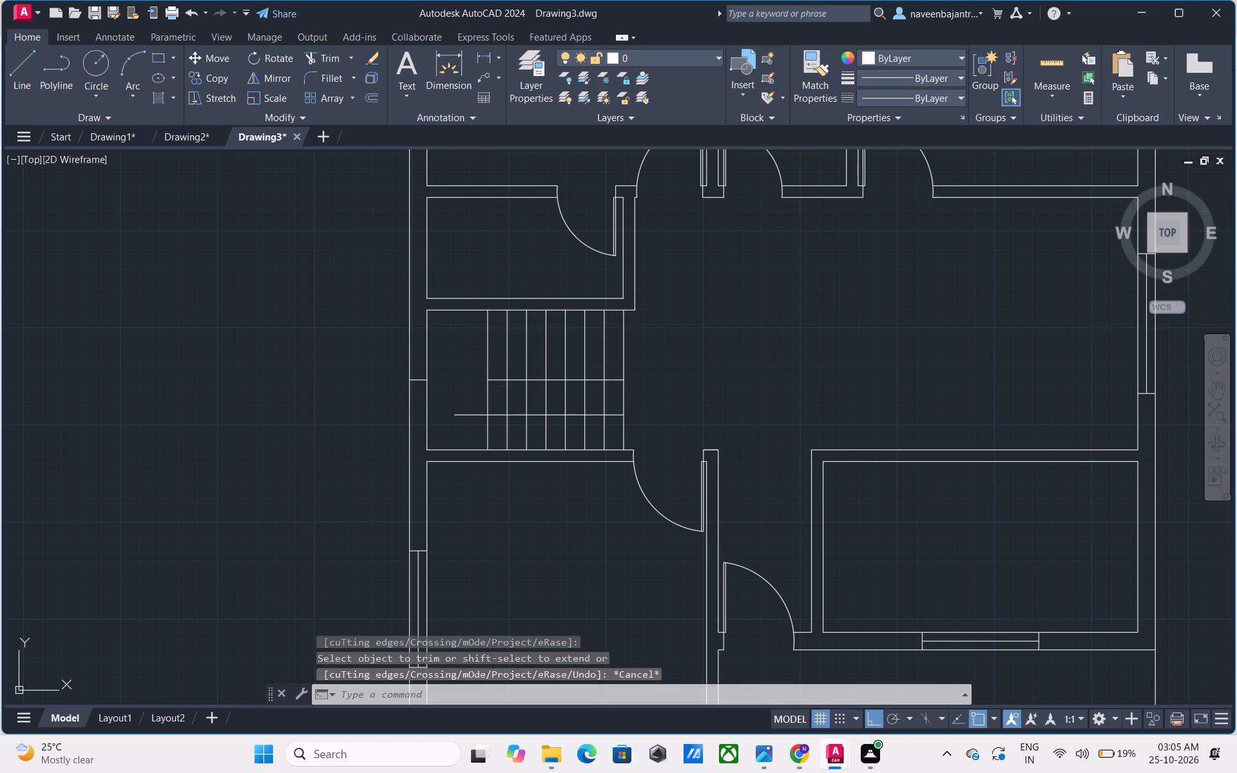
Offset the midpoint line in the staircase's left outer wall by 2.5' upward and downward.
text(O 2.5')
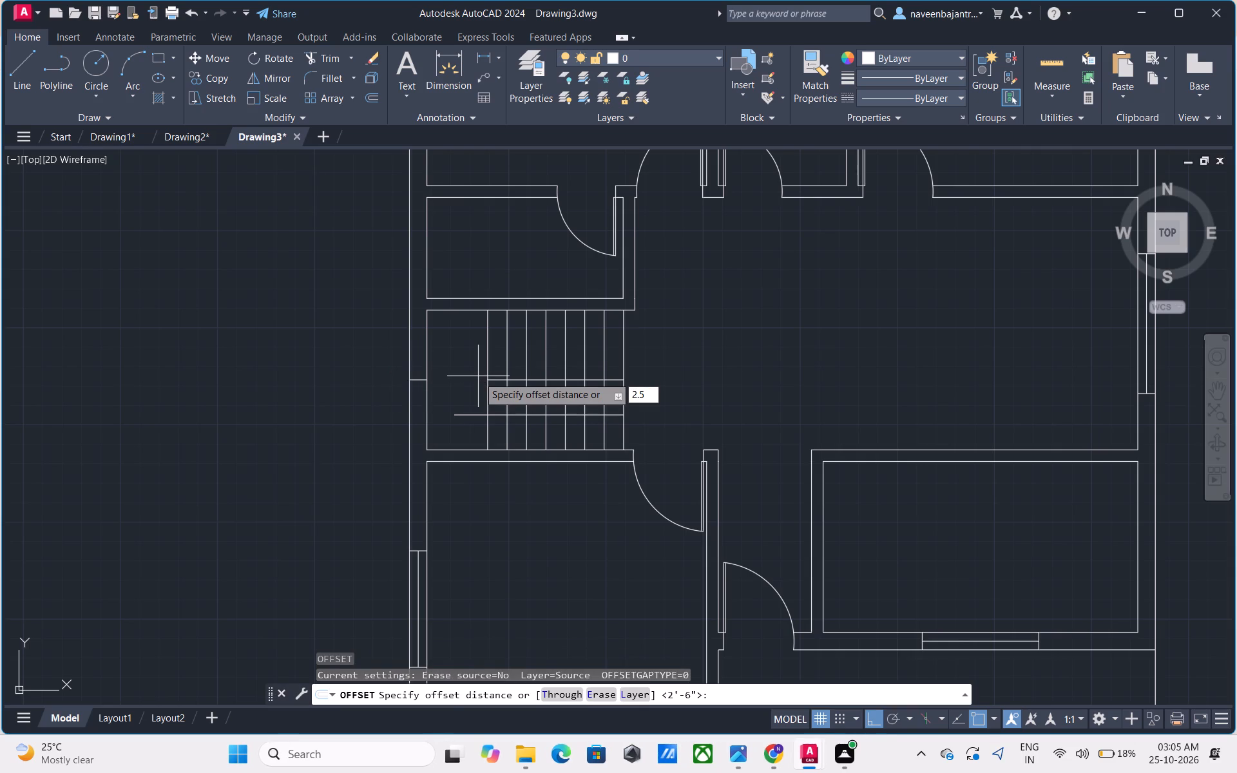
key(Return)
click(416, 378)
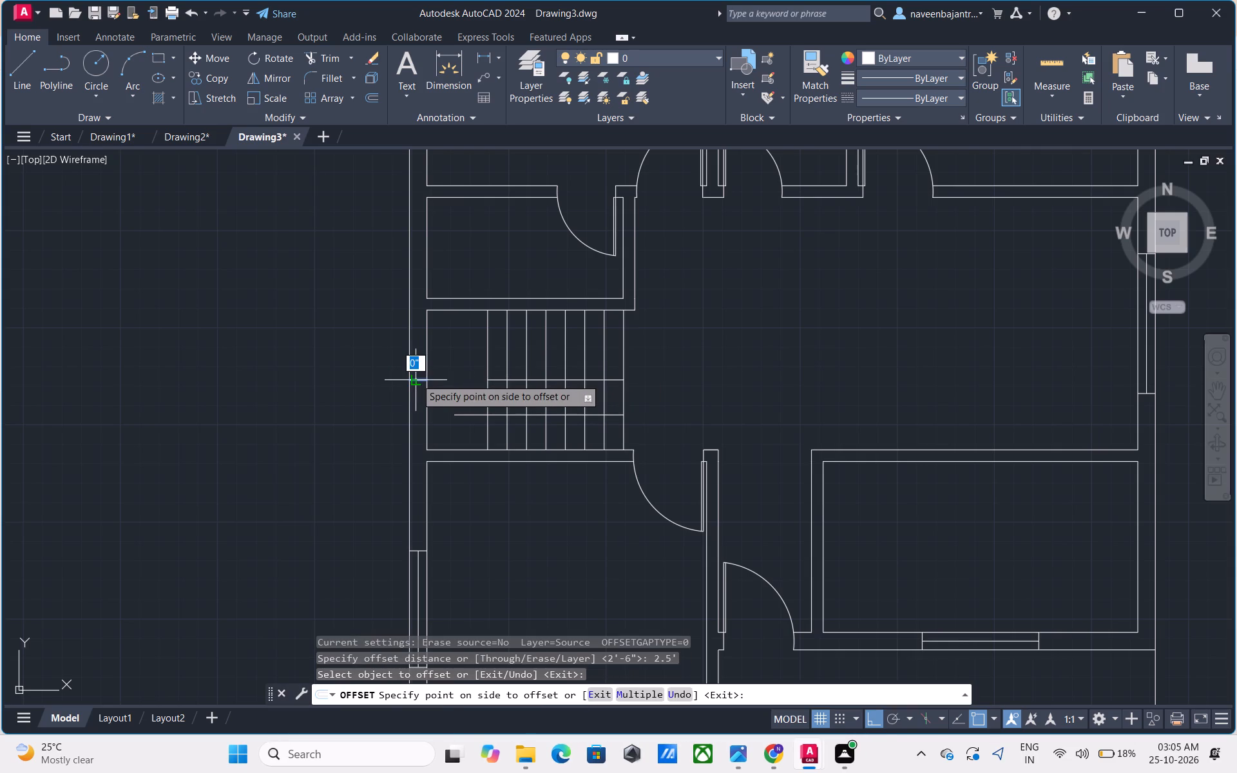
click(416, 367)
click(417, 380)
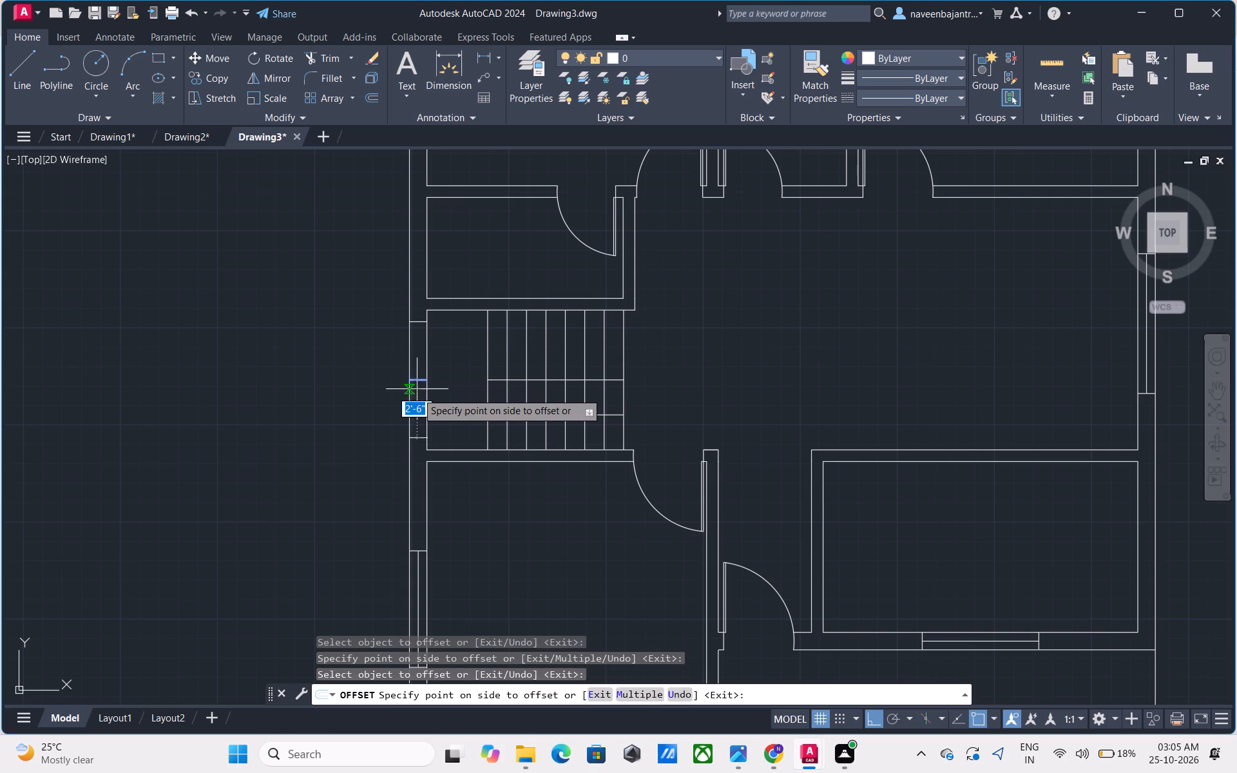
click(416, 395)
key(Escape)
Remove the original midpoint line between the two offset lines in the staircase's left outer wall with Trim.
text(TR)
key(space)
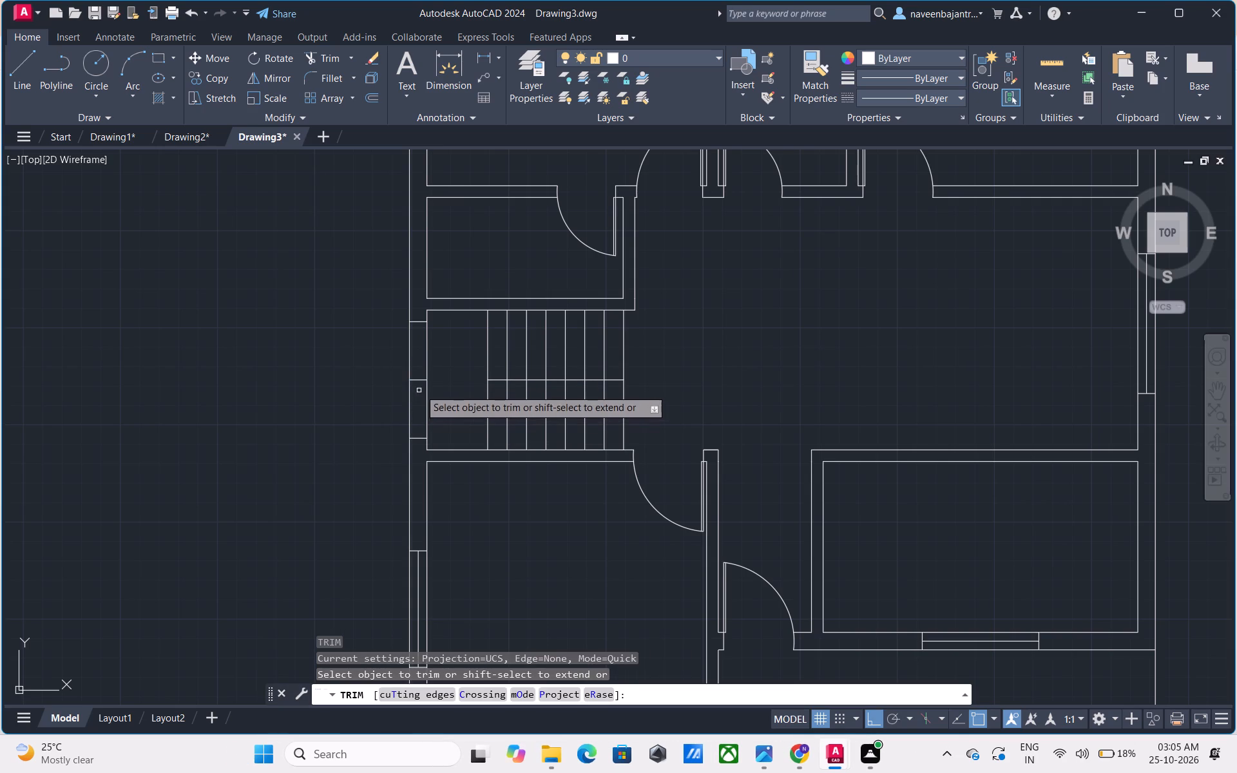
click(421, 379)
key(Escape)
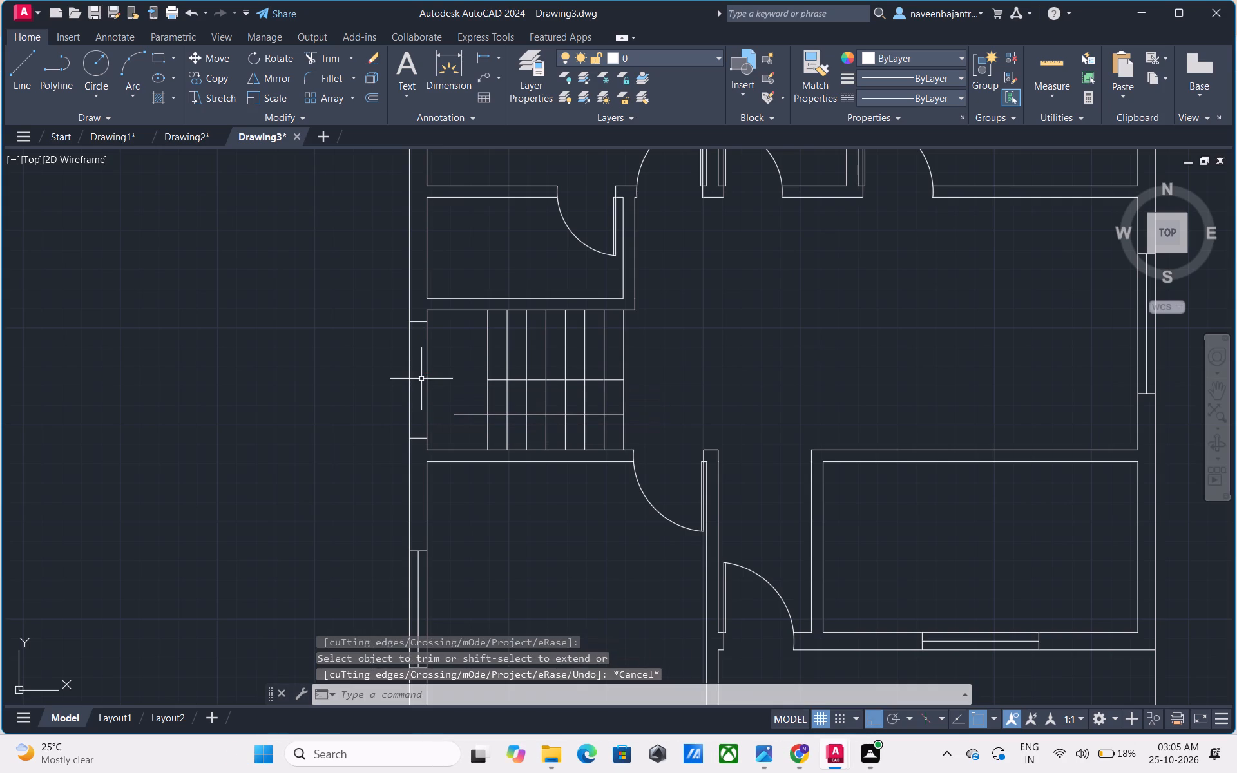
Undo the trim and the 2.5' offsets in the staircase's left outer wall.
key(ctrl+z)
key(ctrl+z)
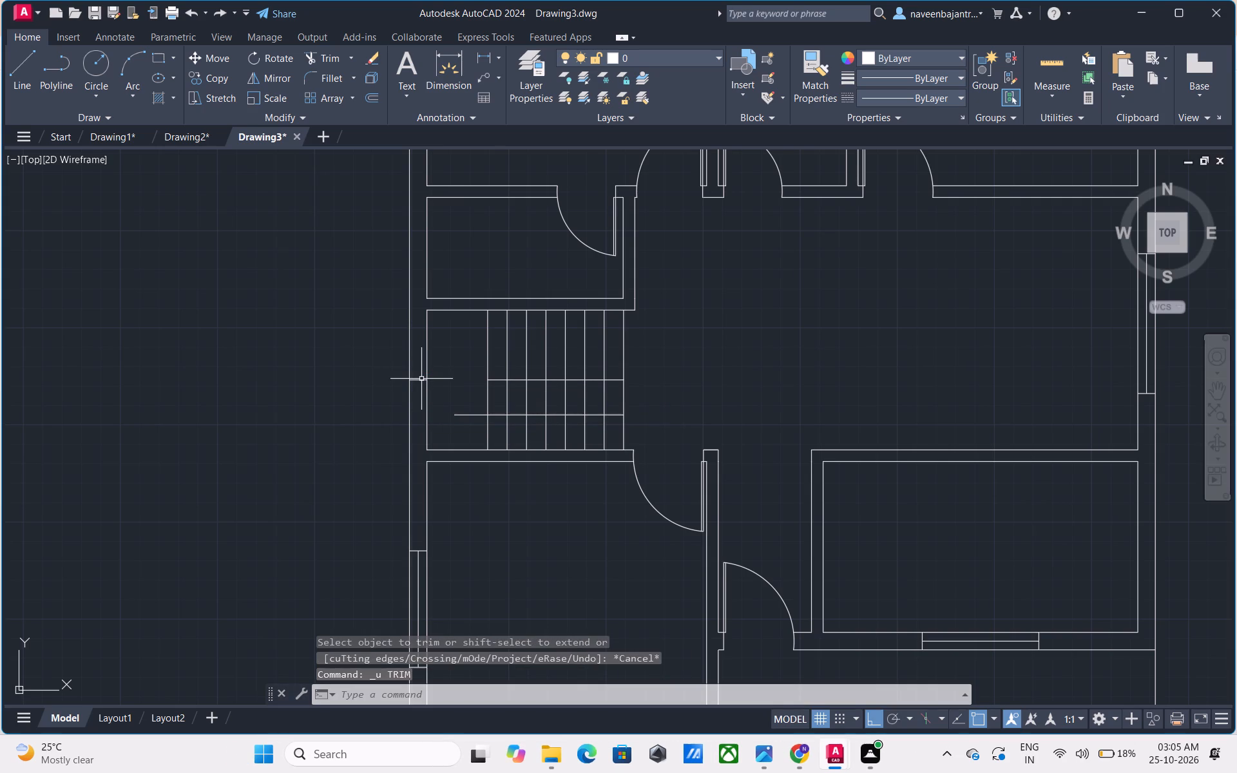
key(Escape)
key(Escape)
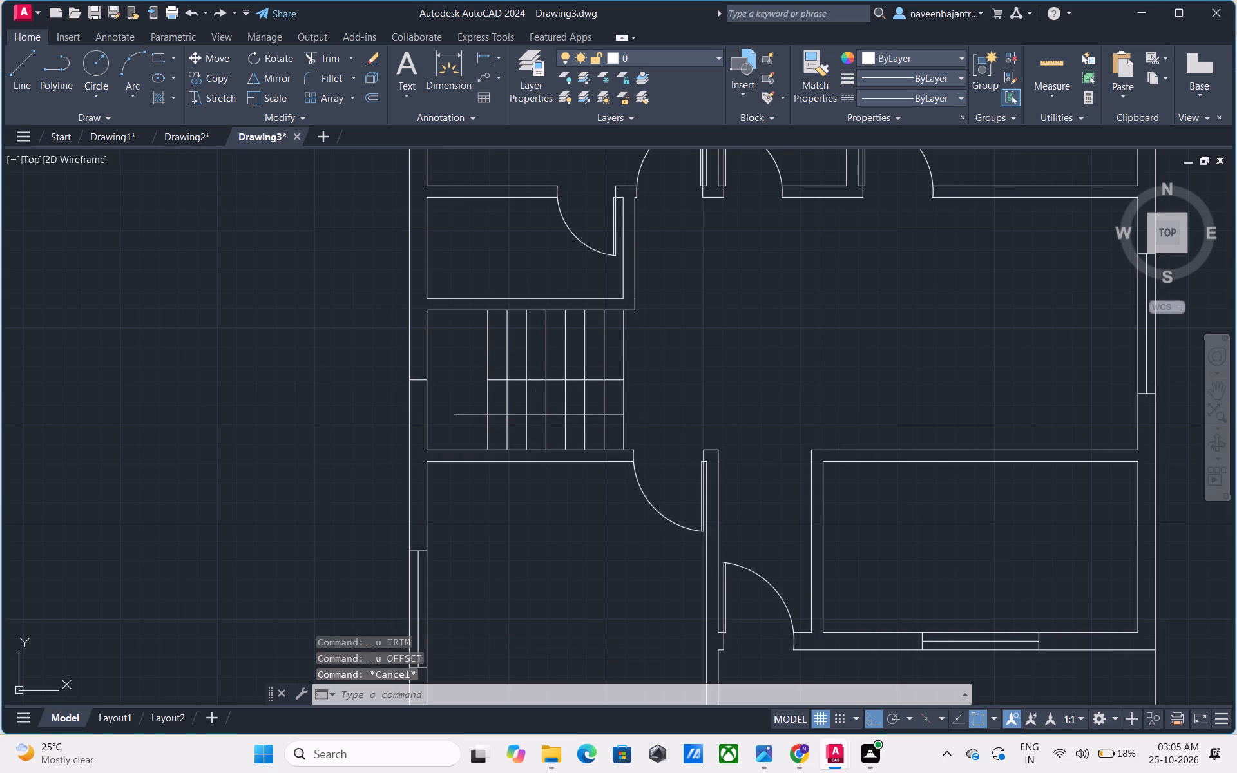
Offset the midpoint line in the staircase's left outer wall by 2' upward and downward.
key(o)
key(space)
key(2)
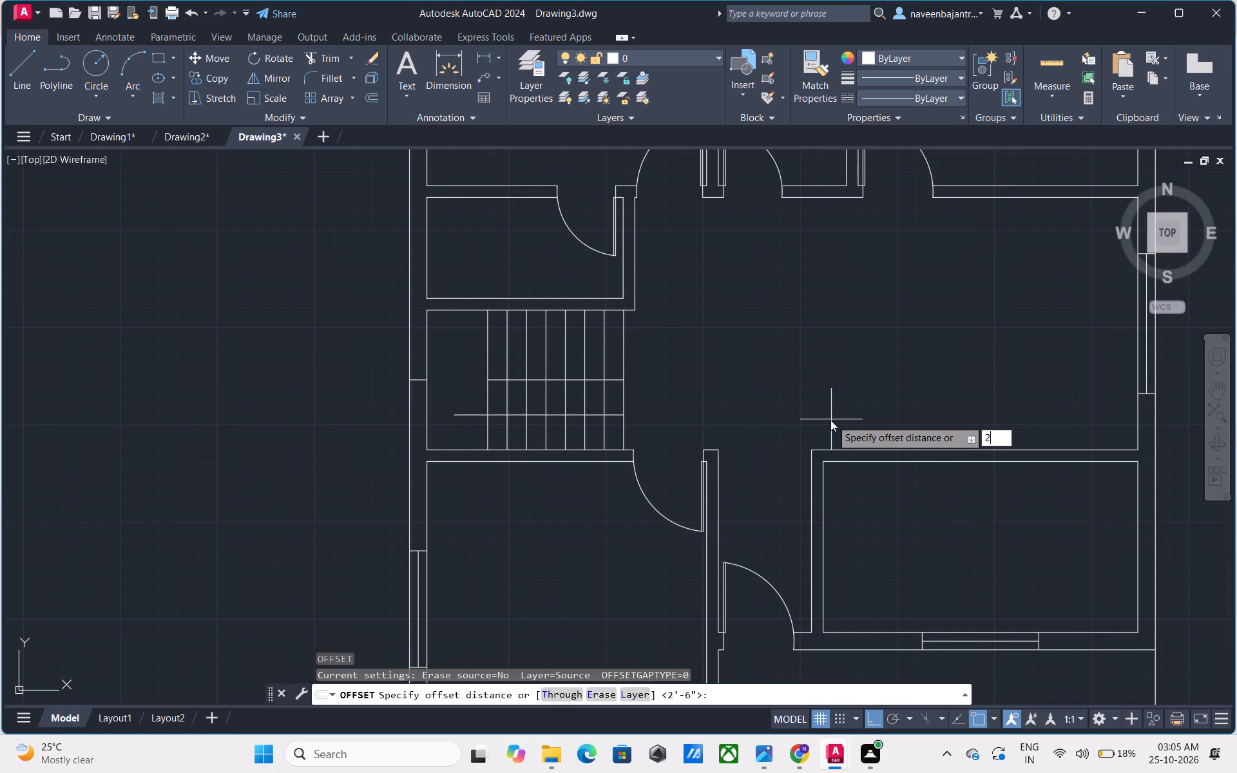
key(apostrophe)
key(Return)
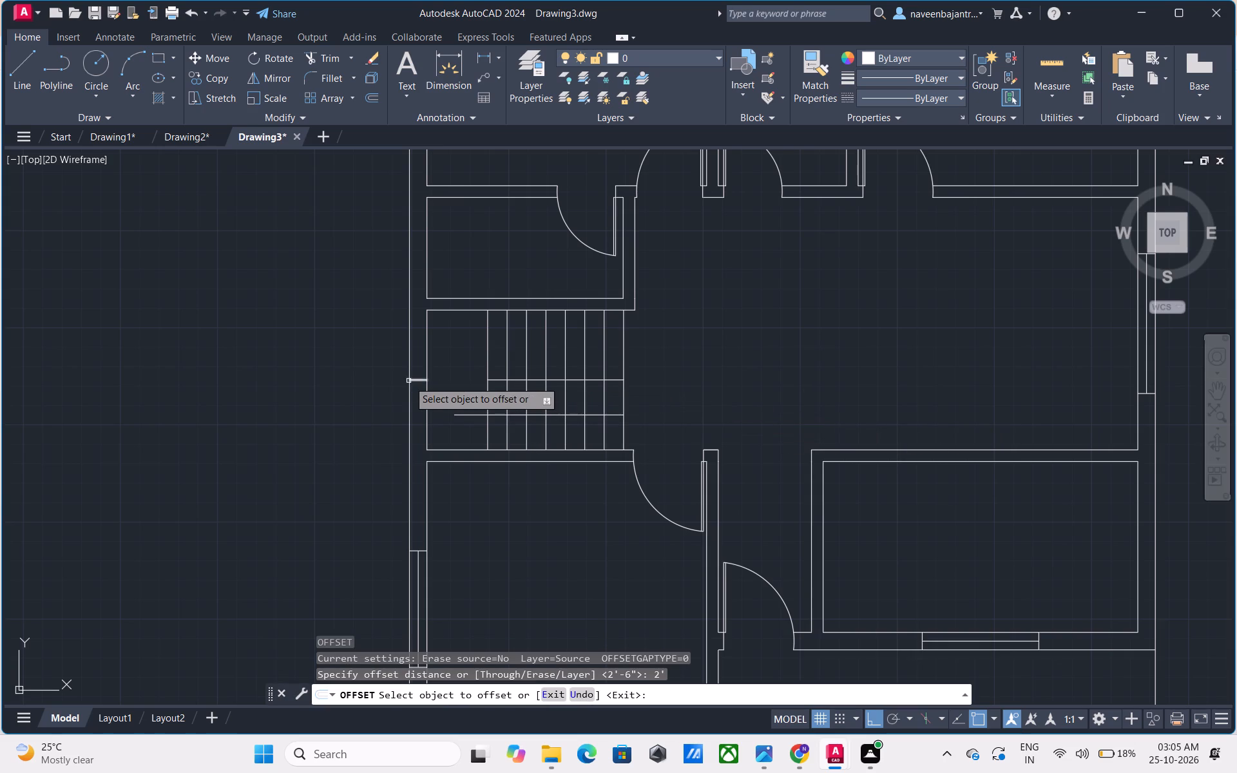
click(416, 379)
click(417, 363)
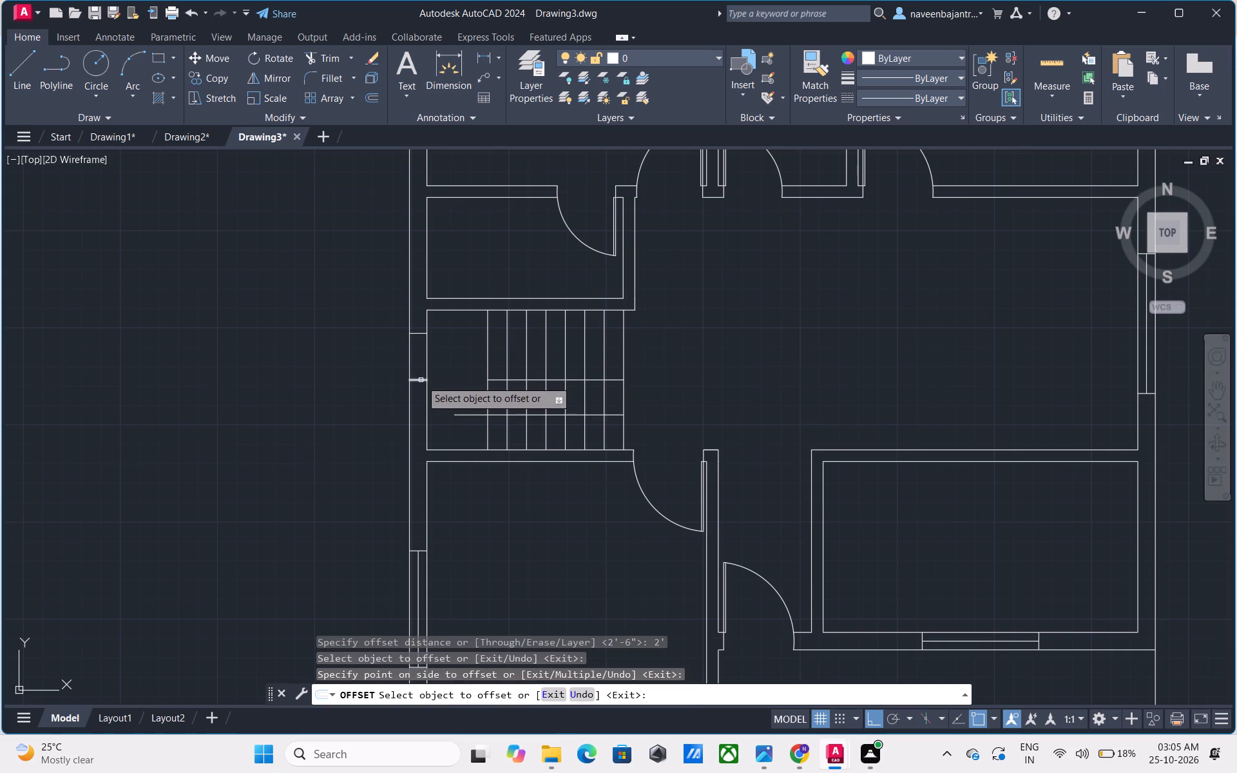
click(421, 380)
click(417, 396)
key(Escape)
Remove the original midpoint line between the two window end lines in the staircase's left outer wall with Trim.
text(TR)
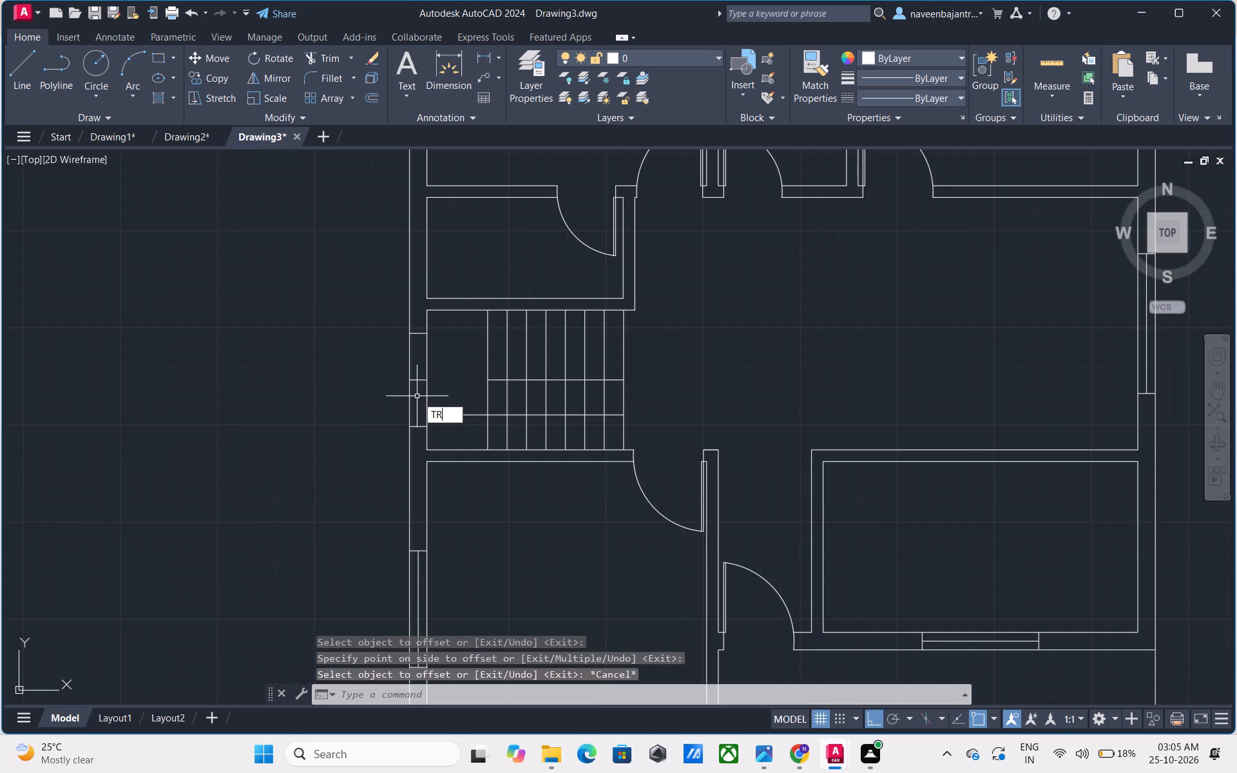
key(space)
click(416, 380)
key(Escape)
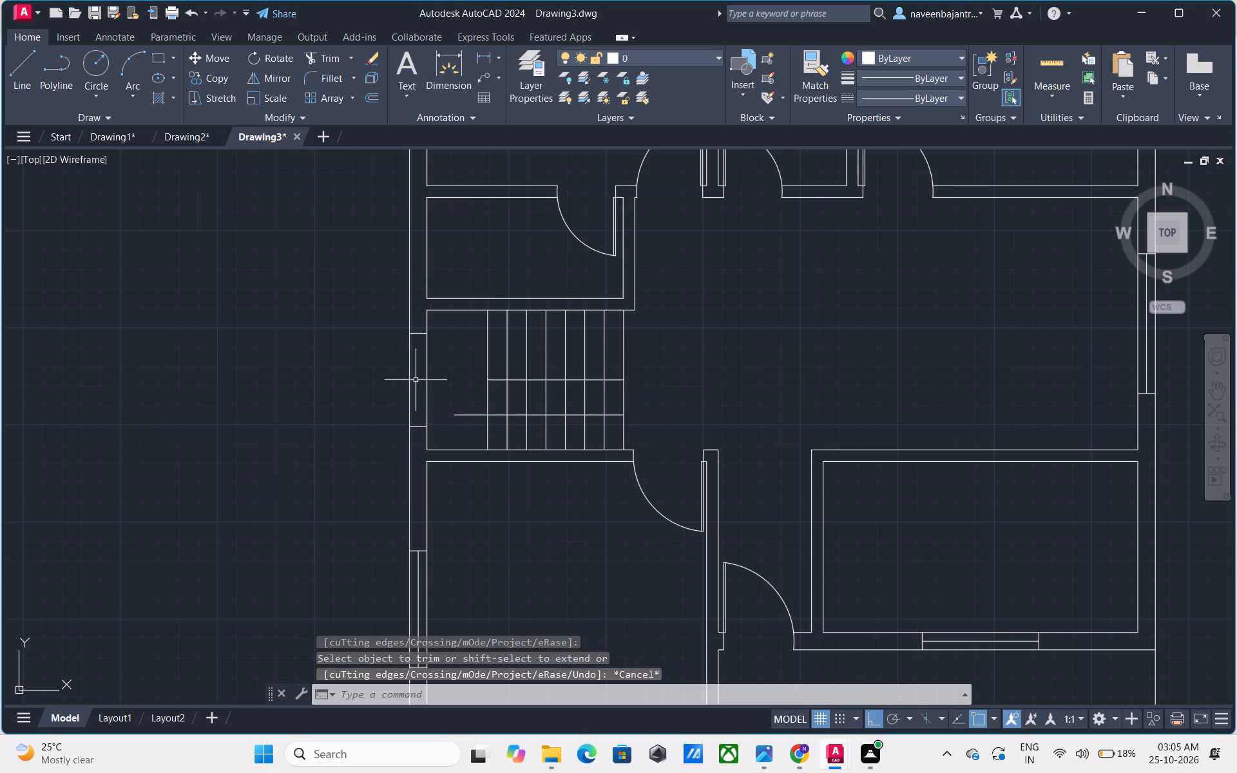
Draw a vertical window line in the staircase's left outer wall joining the midpoints of the upper and lower end lines.
text(L)
key(space)
click(417, 336)
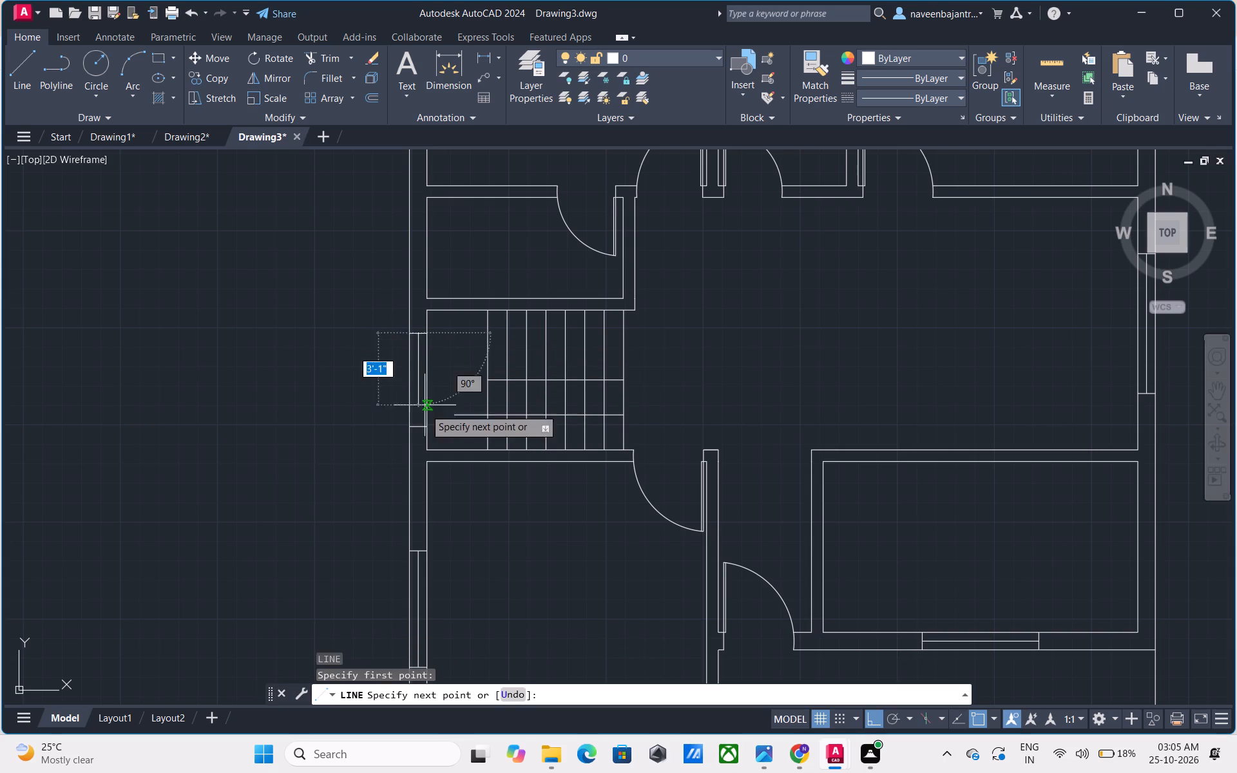
click(416, 427)
key(Escape)
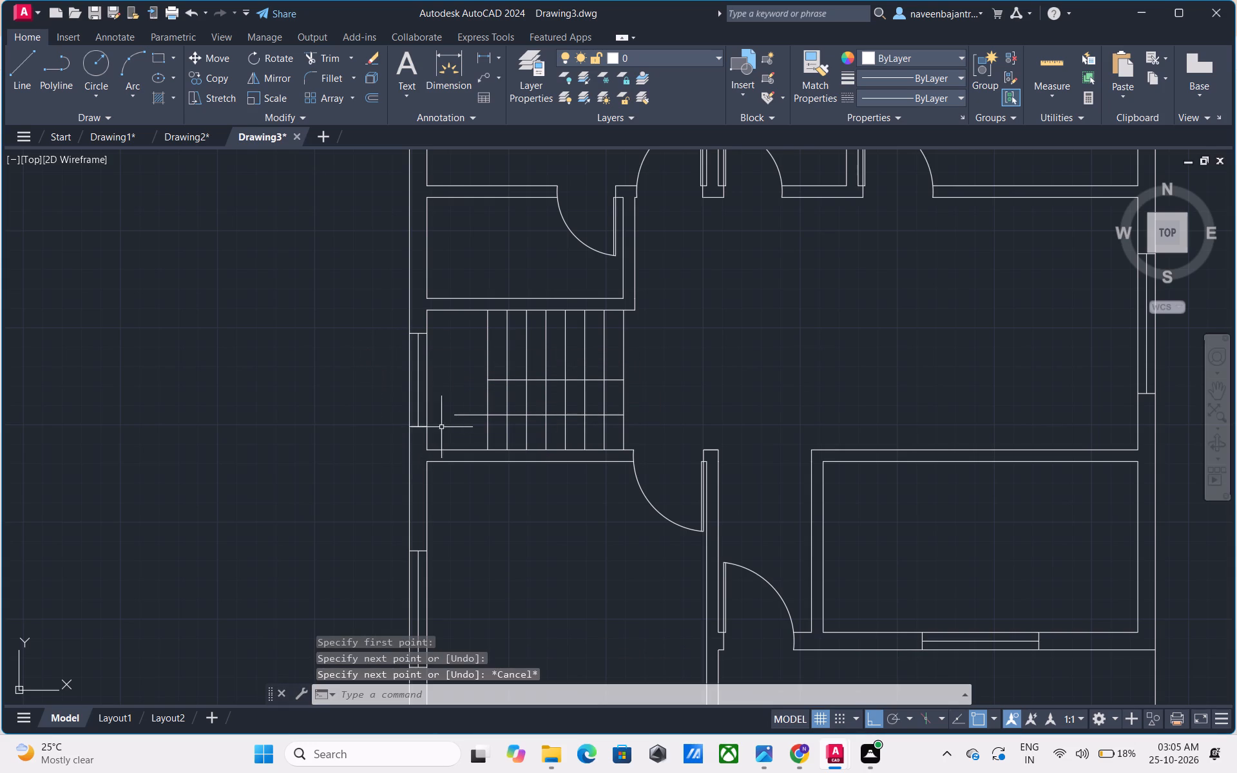
Draw a line across the left outer wall of the small room above the staircase from its inner line's midpoint, trimmed at the outer face.
scroll(503, 420, down, 1)
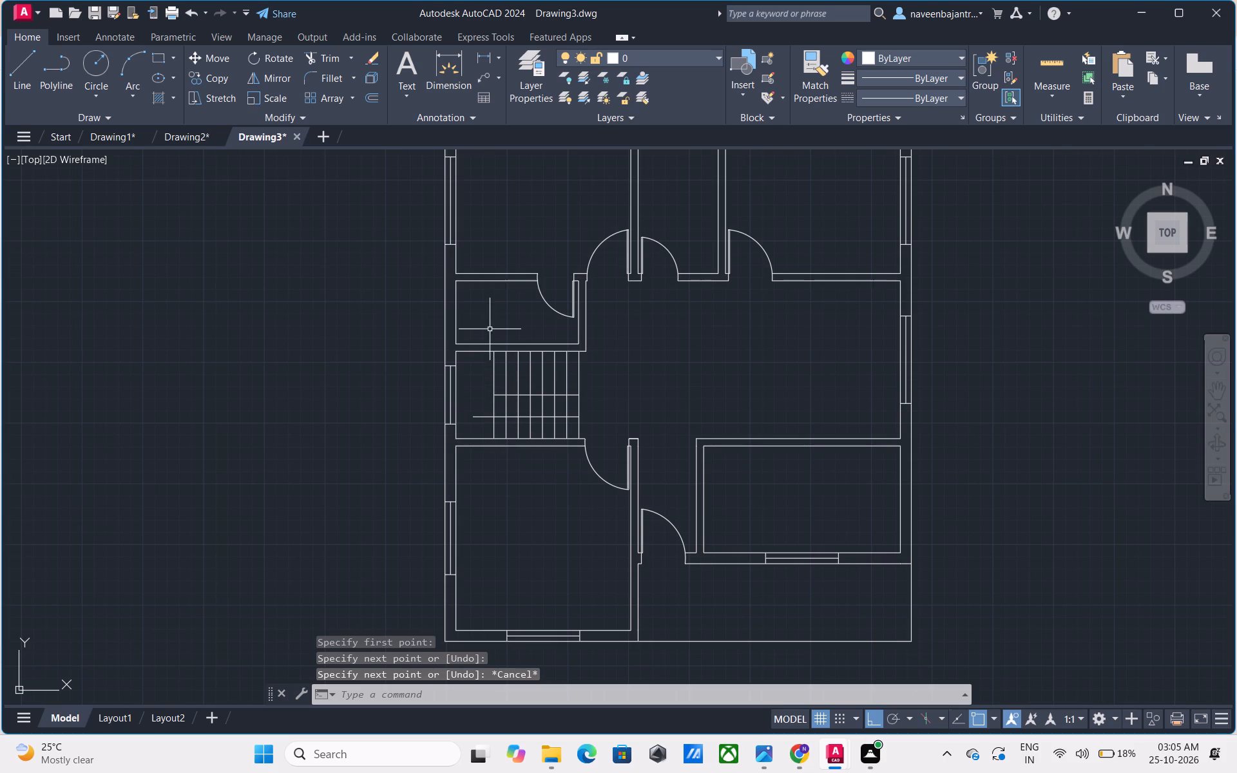
middle_drag(490, 329, 496, 347)
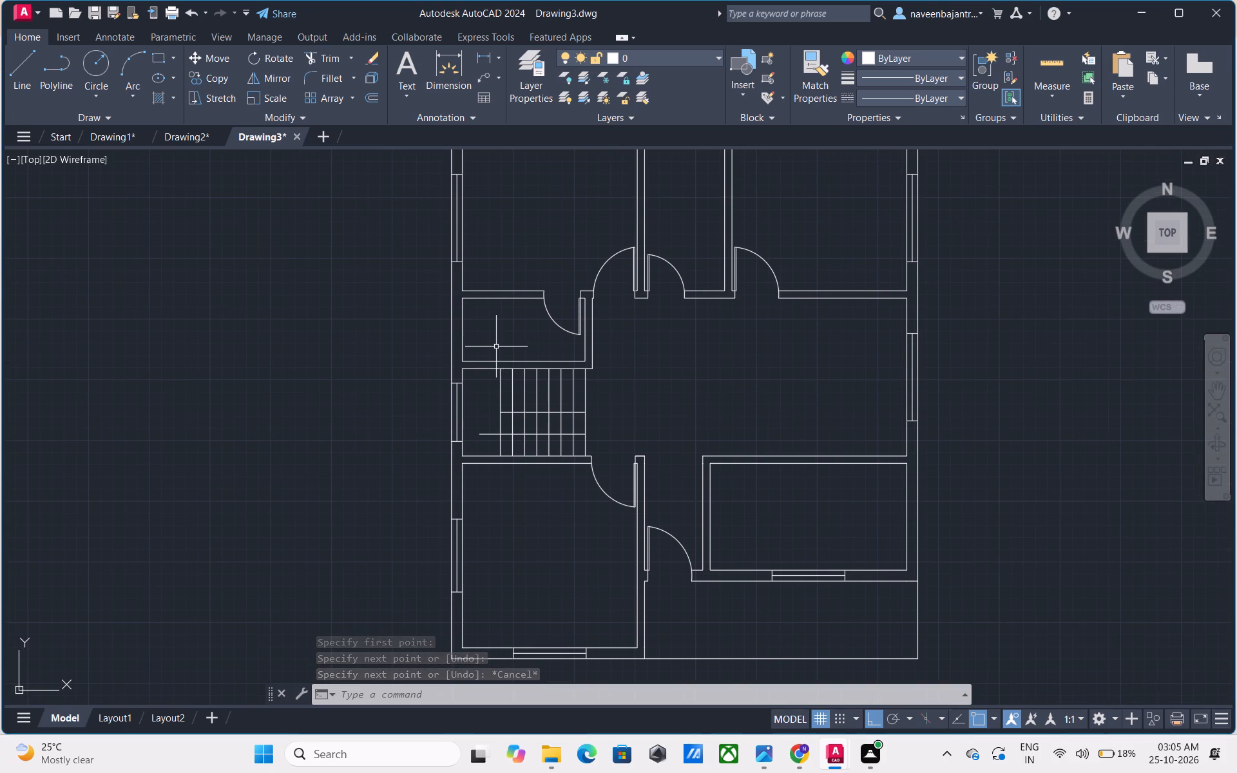
scroll(477, 330, up, 1)
key(Escape)
text(L)
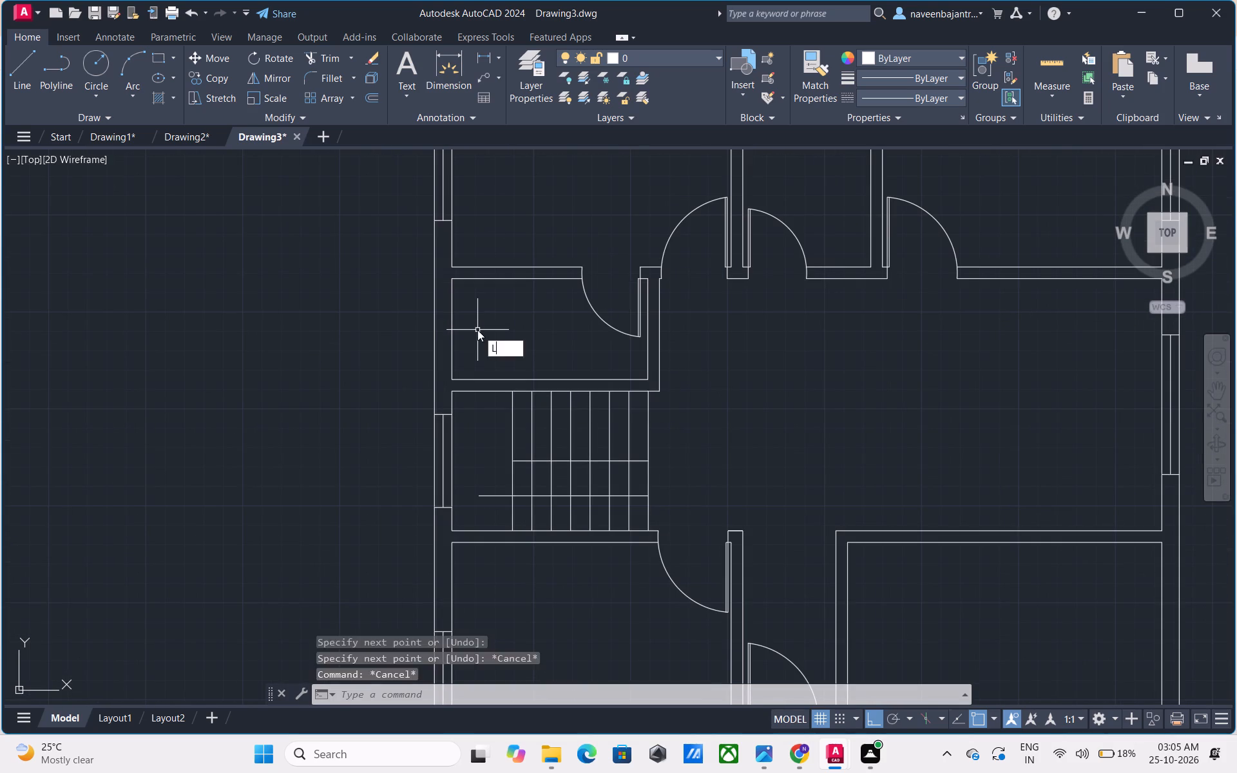
key(space)
click(447, 332)
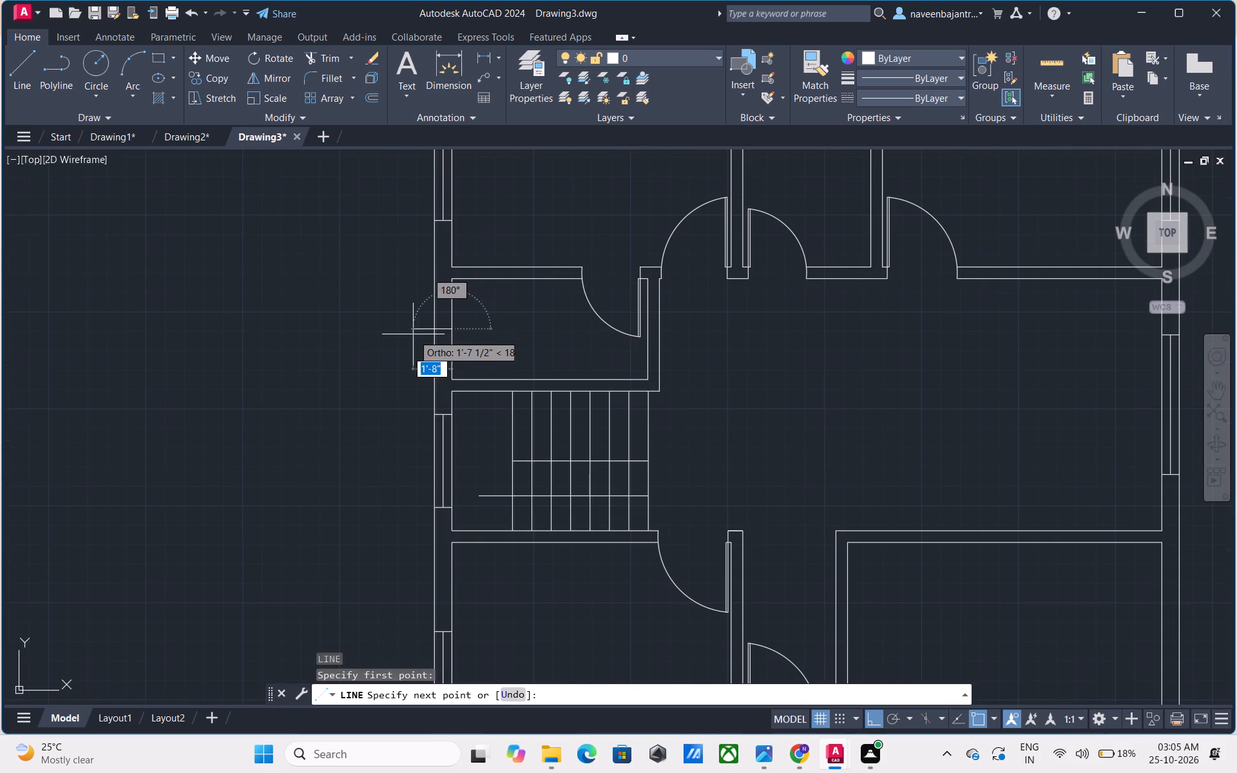
click(413, 334)
key(Escape)
text(TR)
key(space)
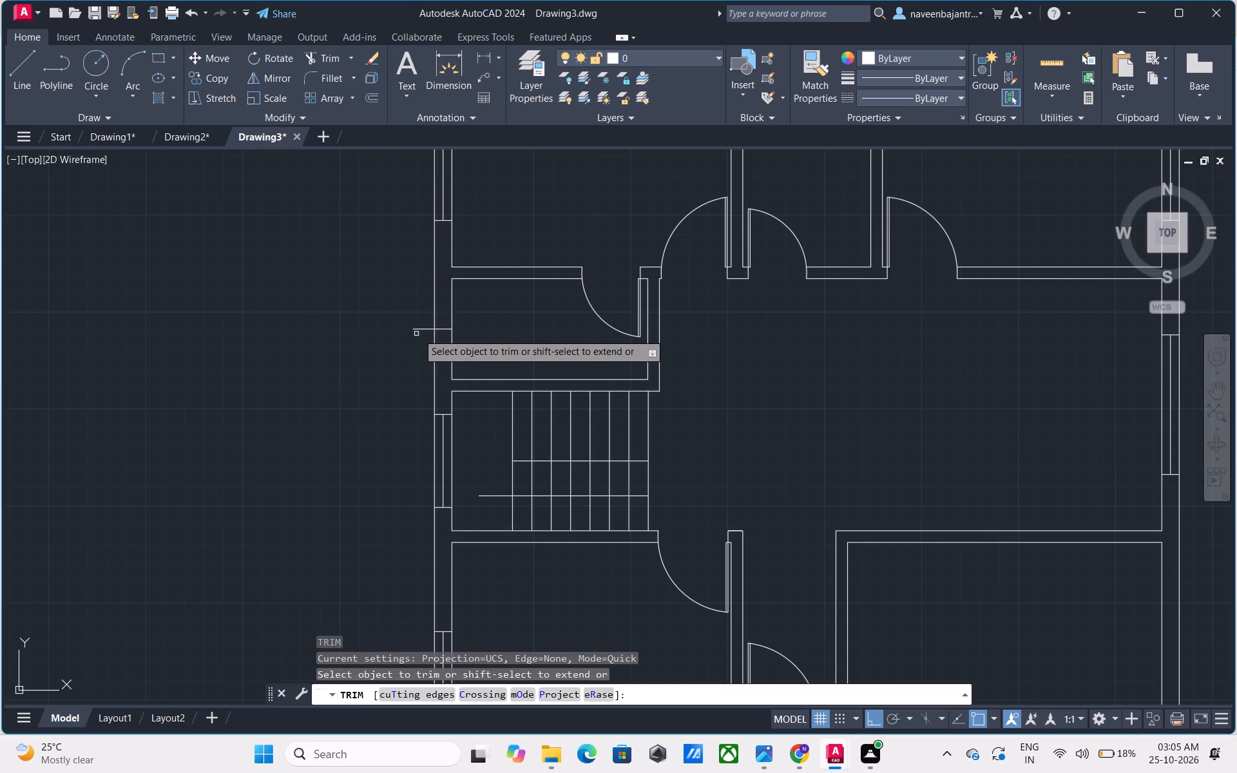
click(421, 330)
key(Escape)
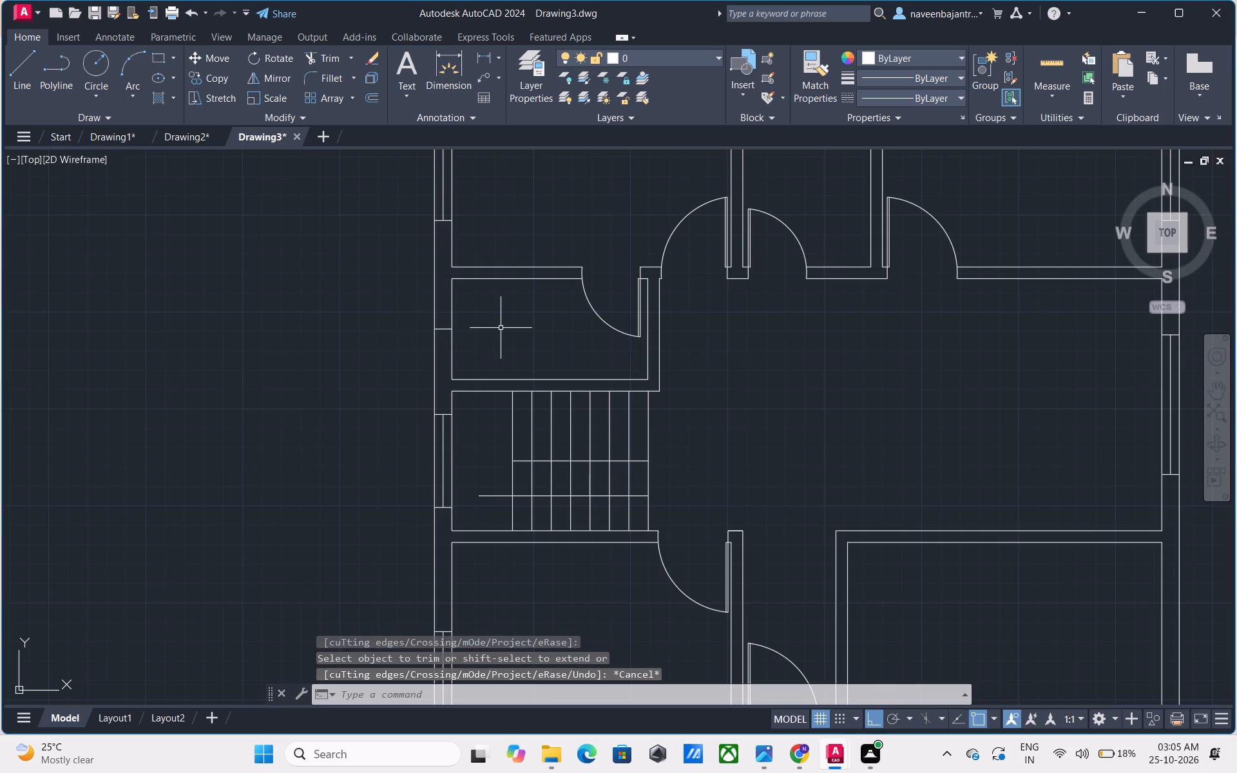
Offset the midpoint line in the small room's left outer wall by 1' upward and downward.
text(O 1')
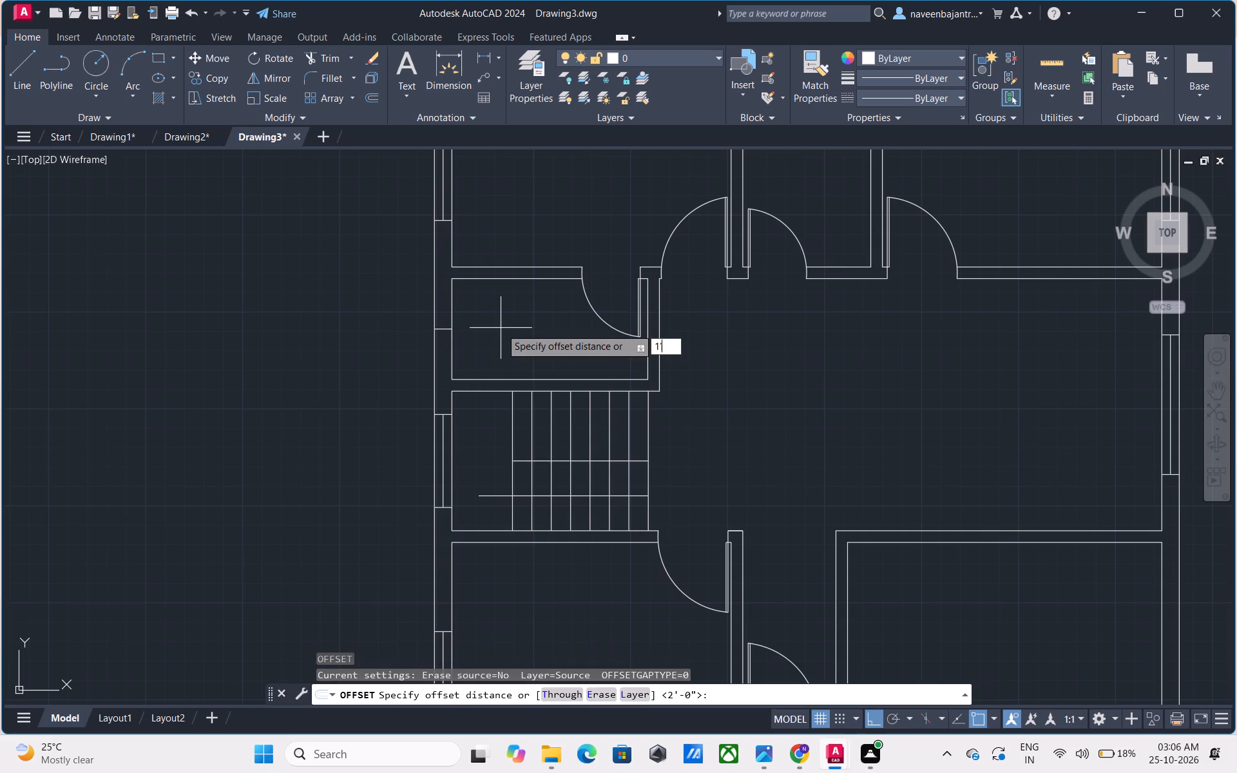
key(Return)
click(439, 329)
click(445, 321)
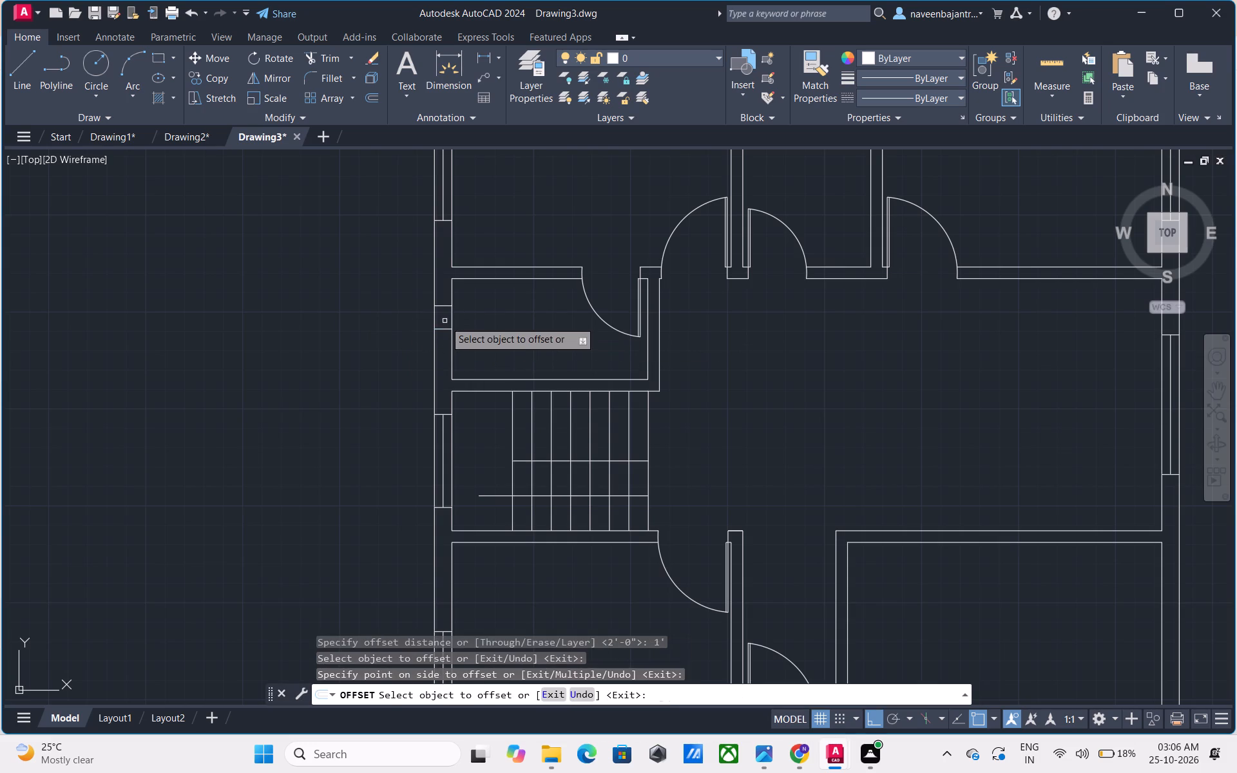
click(444, 329)
click(441, 345)
key(Escape)
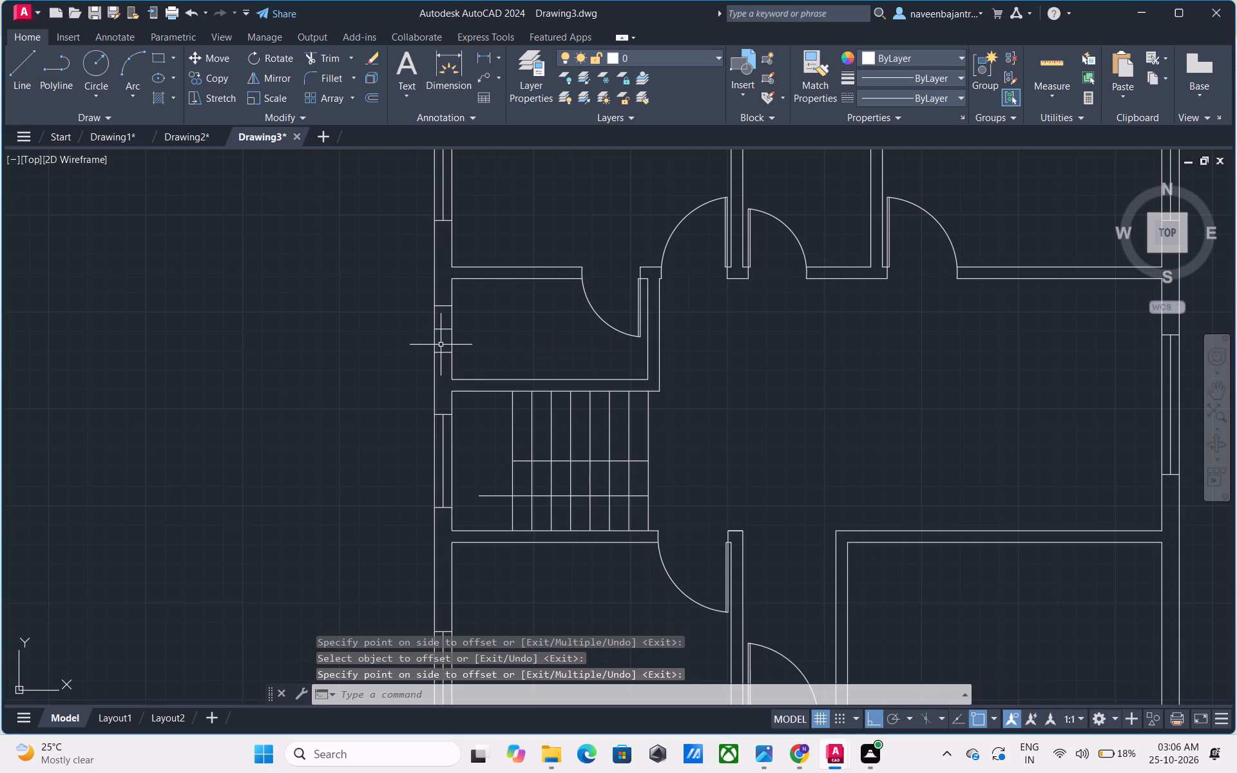
Remove the original midpoint line between the two window end lines in the small room's left outer wall with Trim.
text(TR)
key(space)
click(445, 330)
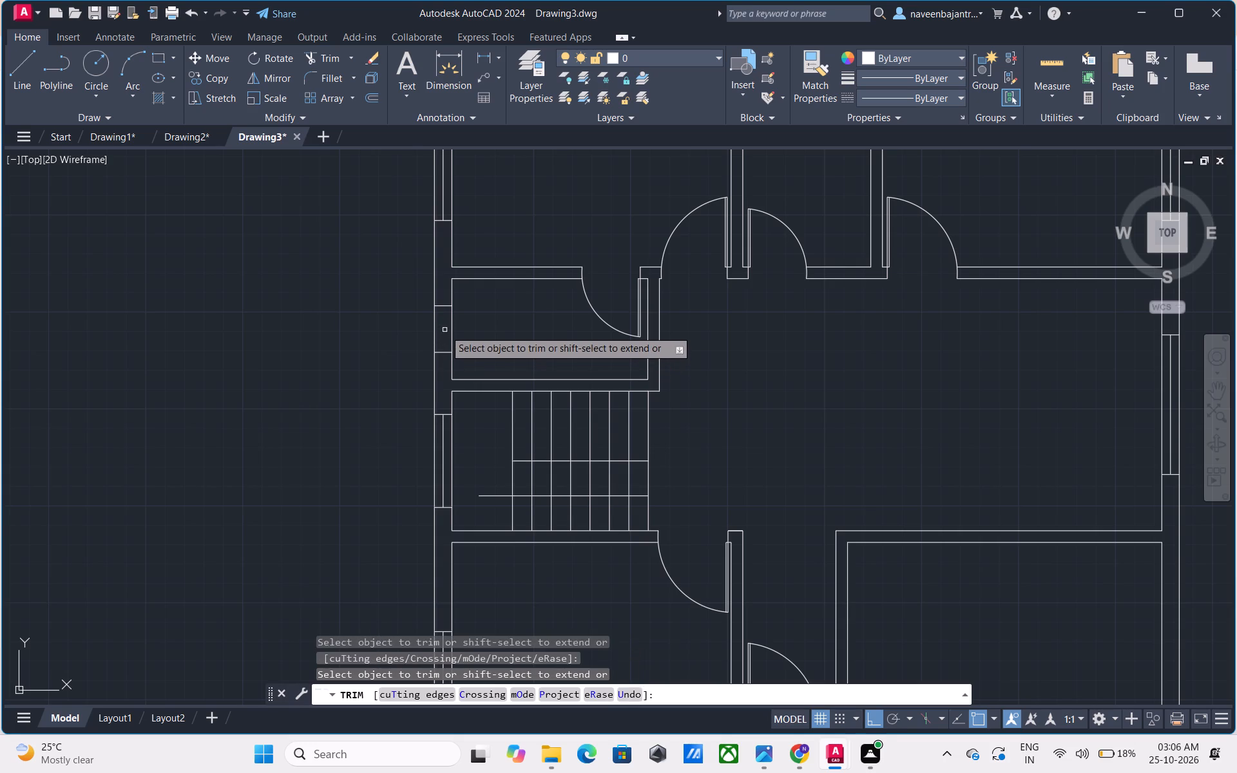
key(Escape)
Draw a vertical window line in the small room's left outer wall joining the midpoints of the upper and lower end lines.
text(L)
key(space)
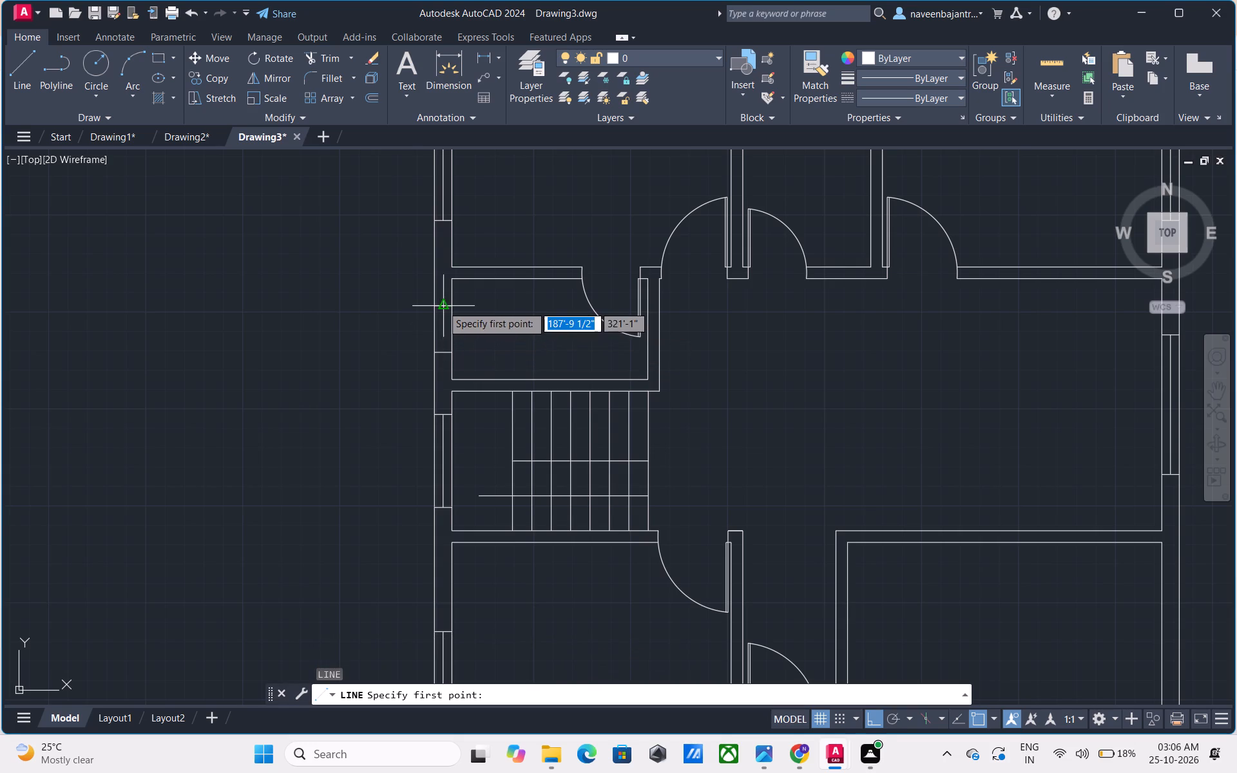
click(442, 305)
click(442, 350)
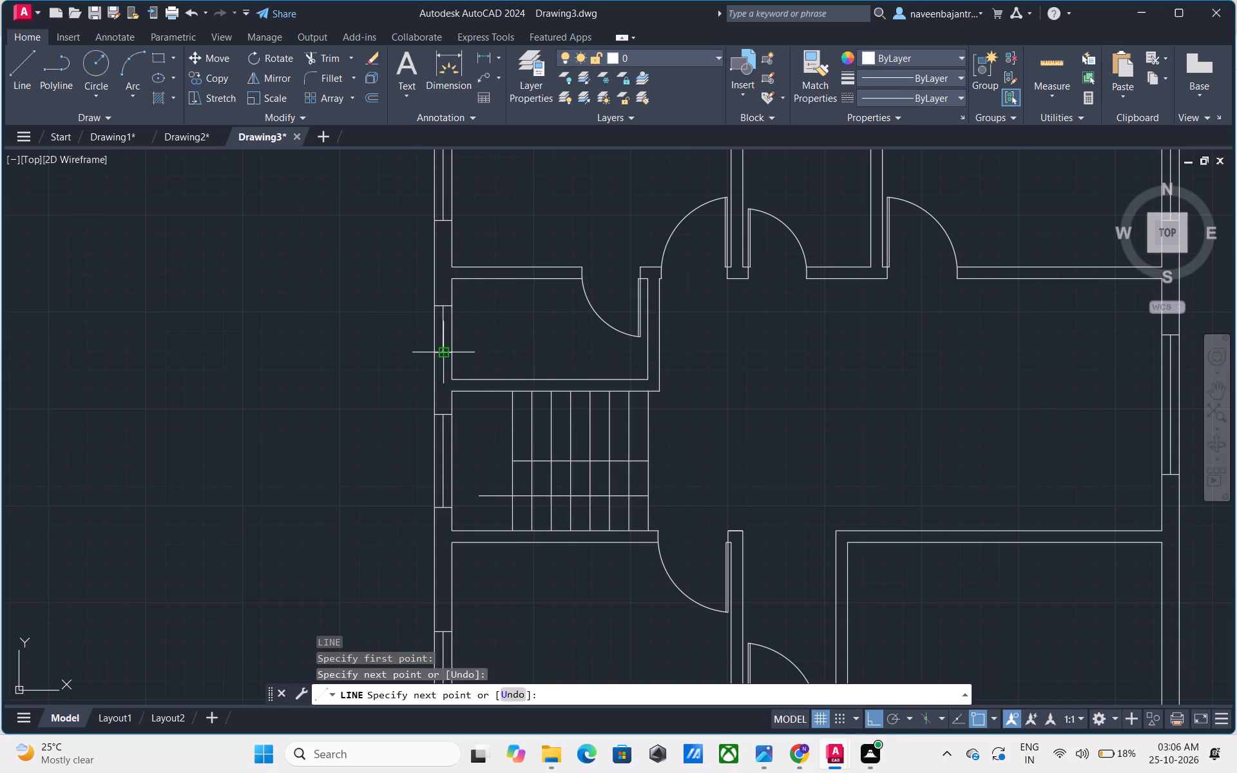
key(Escape)
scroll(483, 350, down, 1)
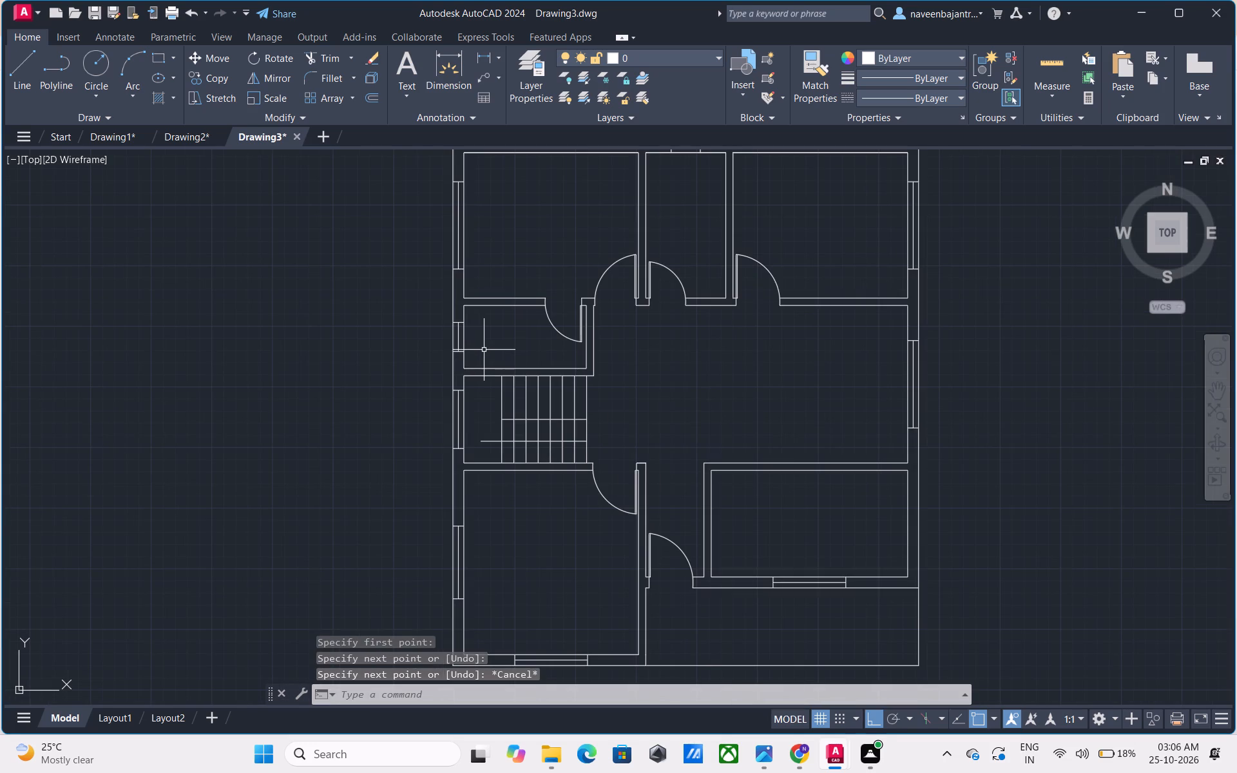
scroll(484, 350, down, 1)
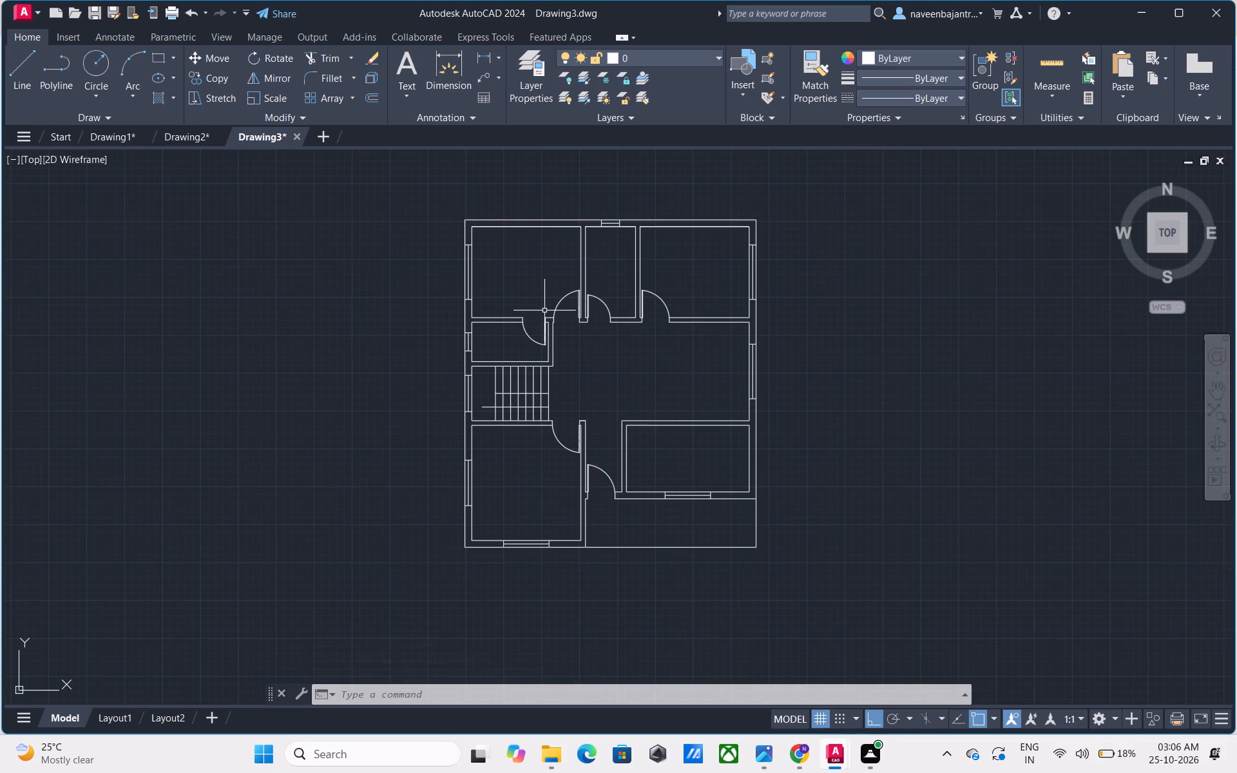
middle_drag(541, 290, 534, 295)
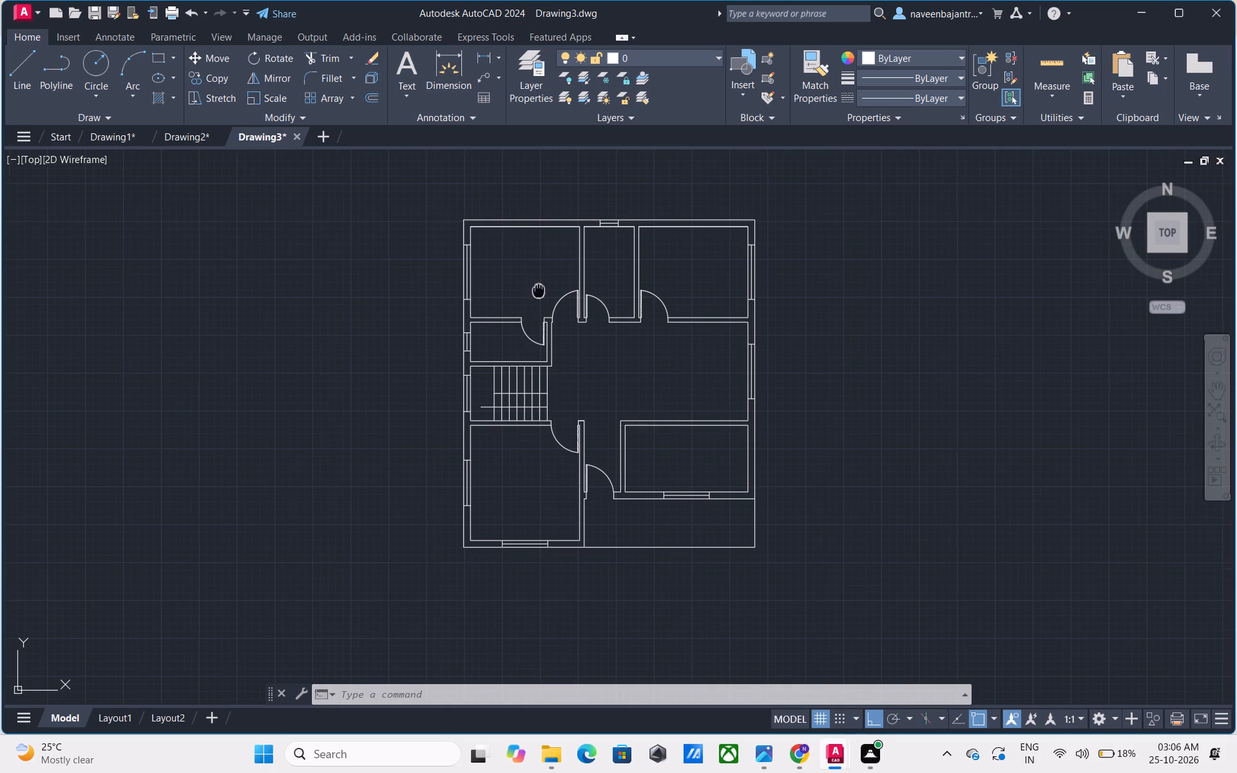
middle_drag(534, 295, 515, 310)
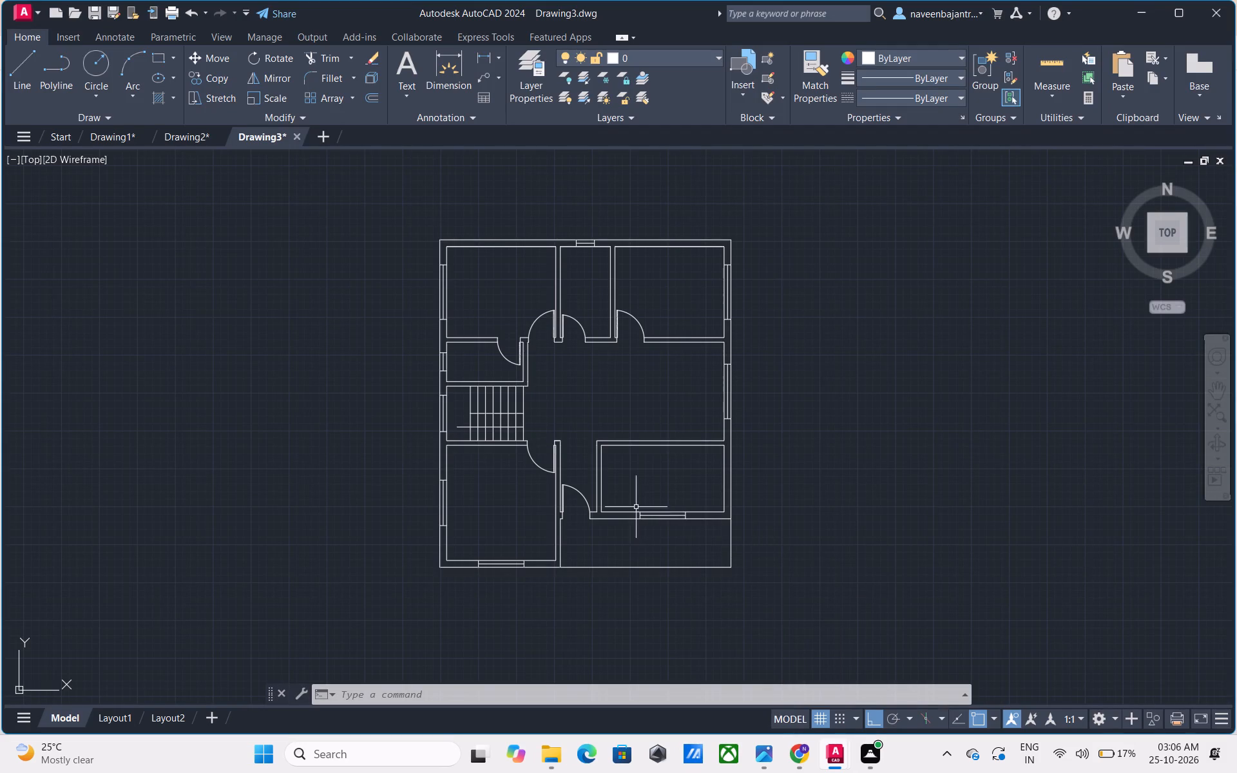
Hatch the walls around the three upper rooms, including their left and right outer wall segments, with a solid black (0,0,0) fill.
scroll(638, 497, down, 1)
scroll(599, 426, up, 1)
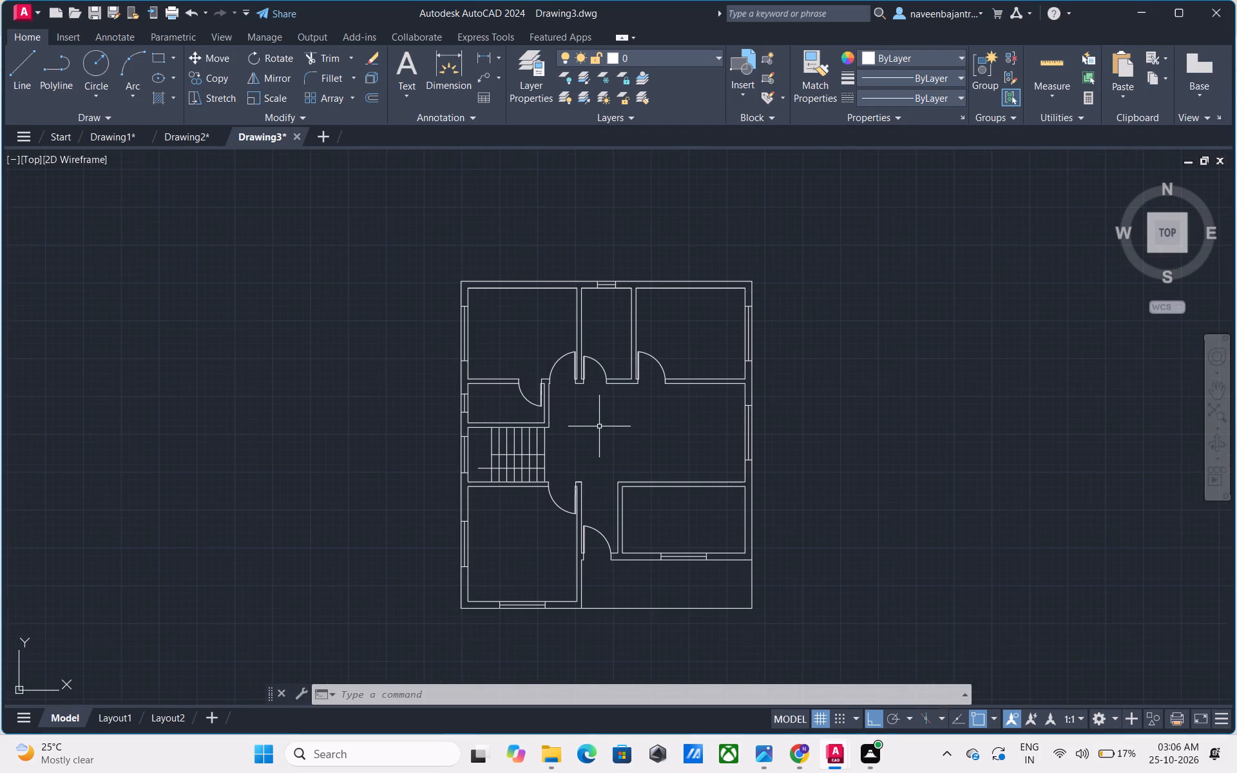
middle_drag(599, 426, 603, 440)
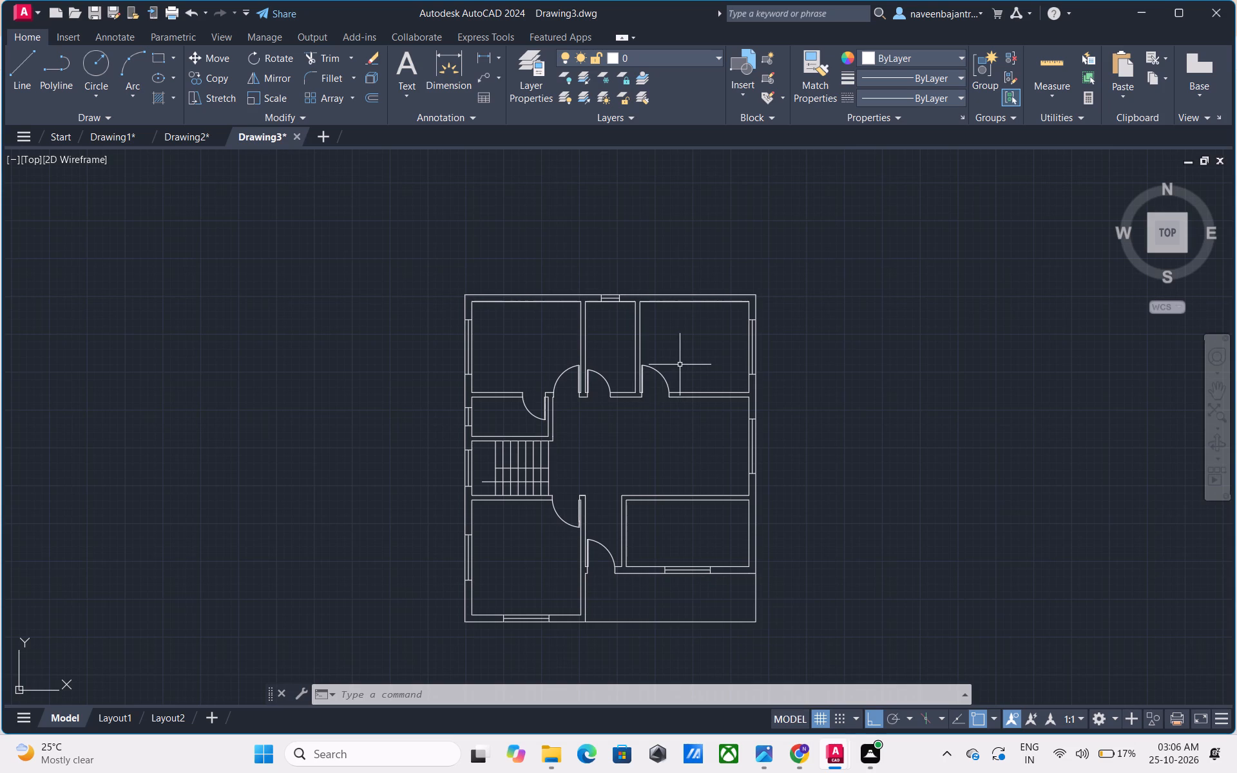
key(Escape)
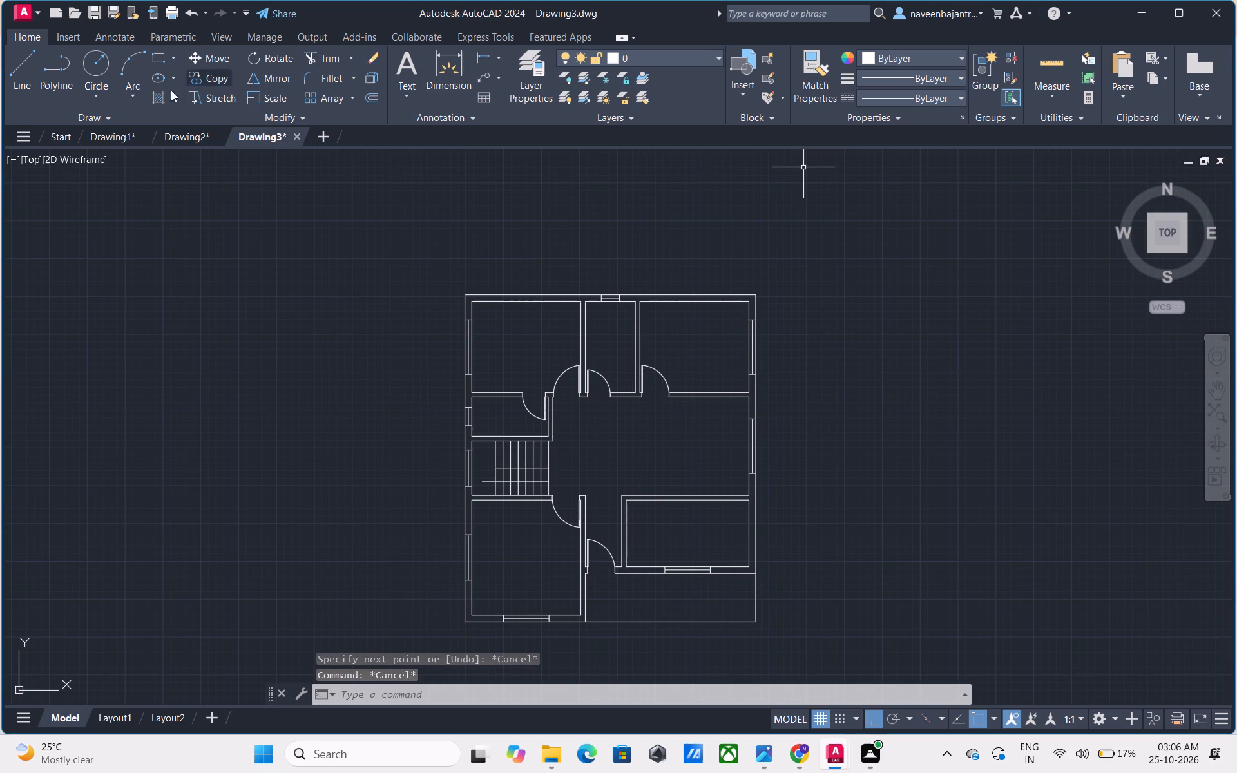
click(154, 100)
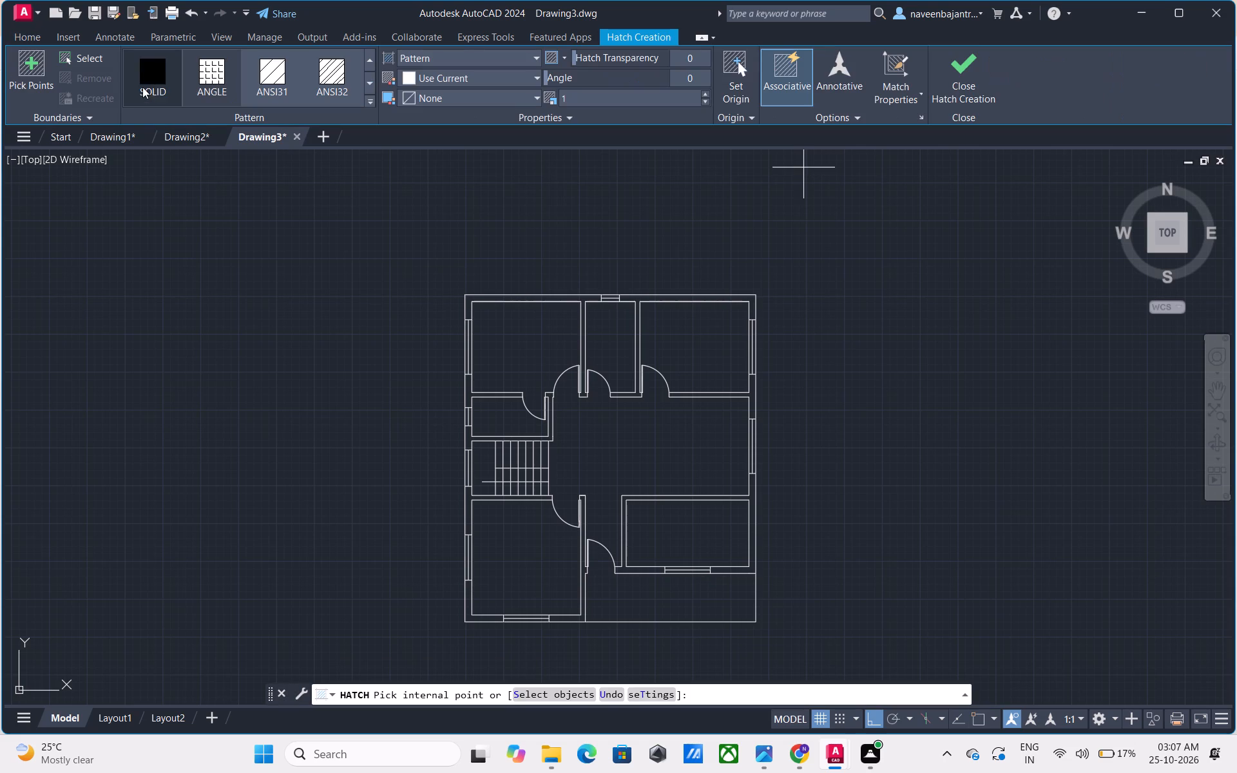
click(149, 75)
click(410, 74)
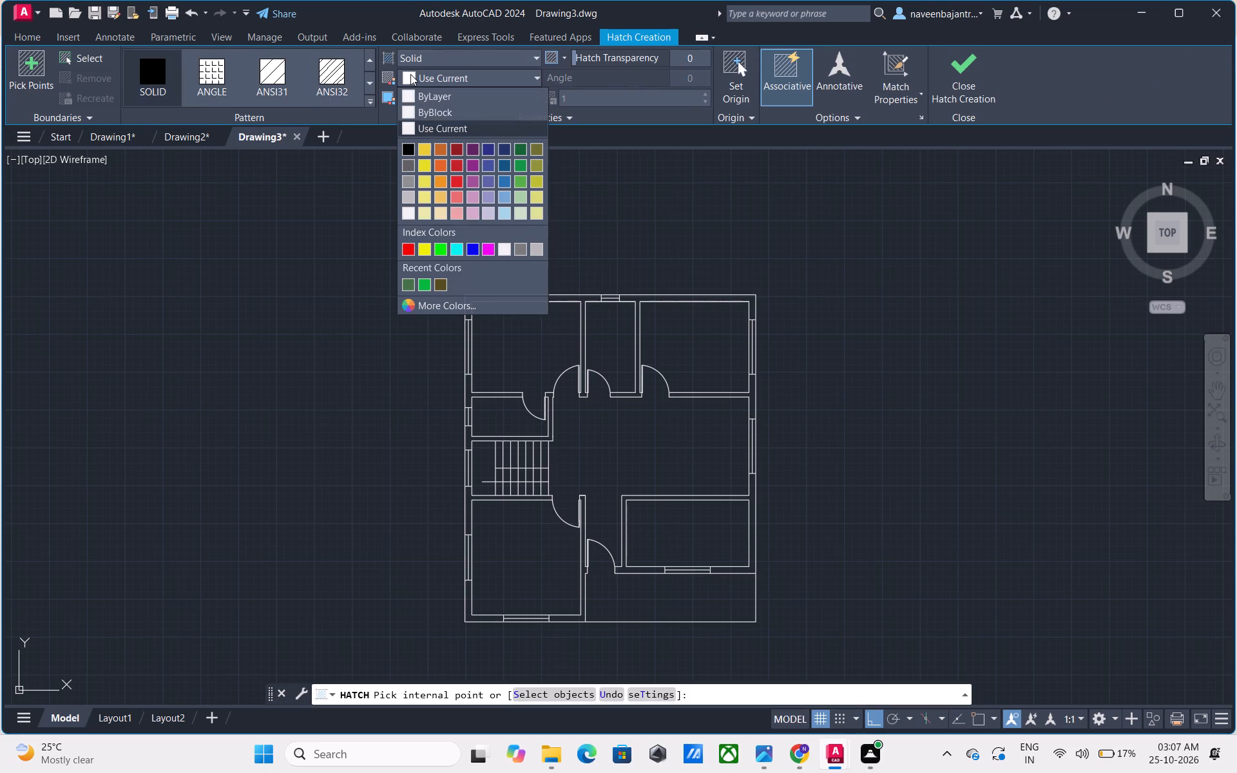
click(405, 148)
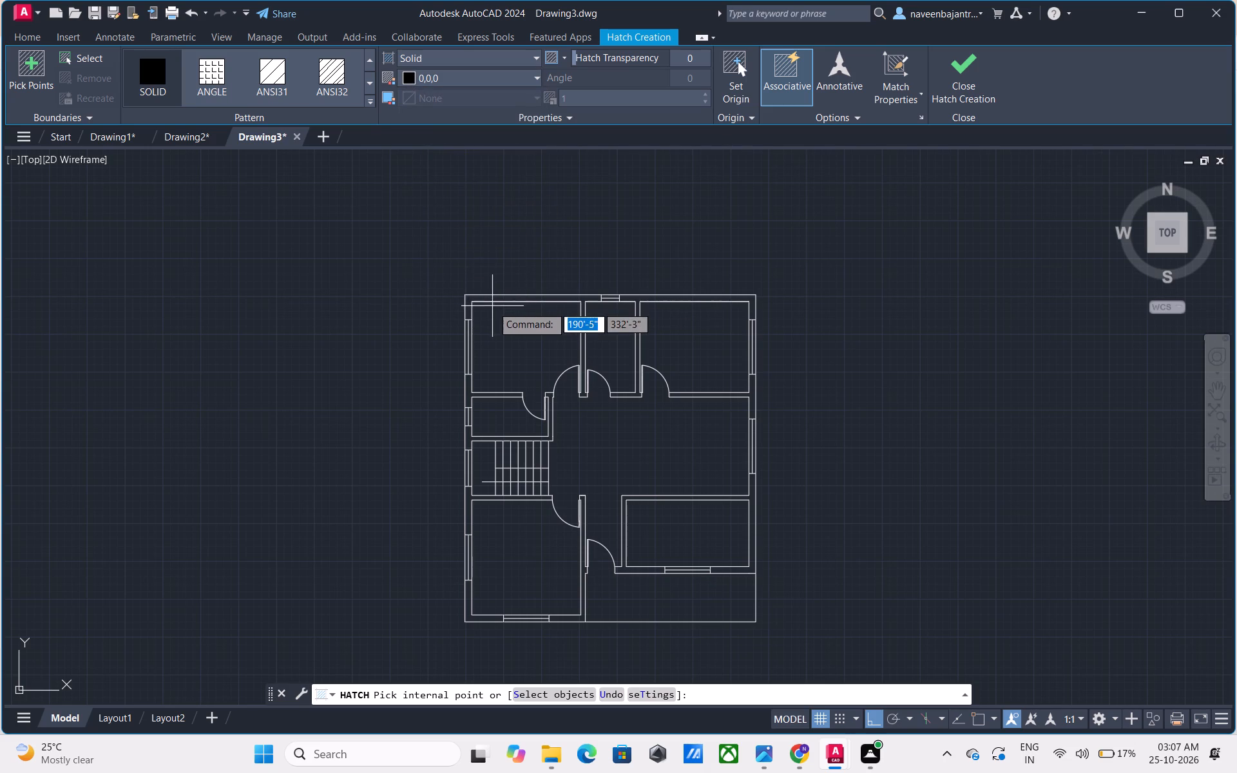
click(479, 298)
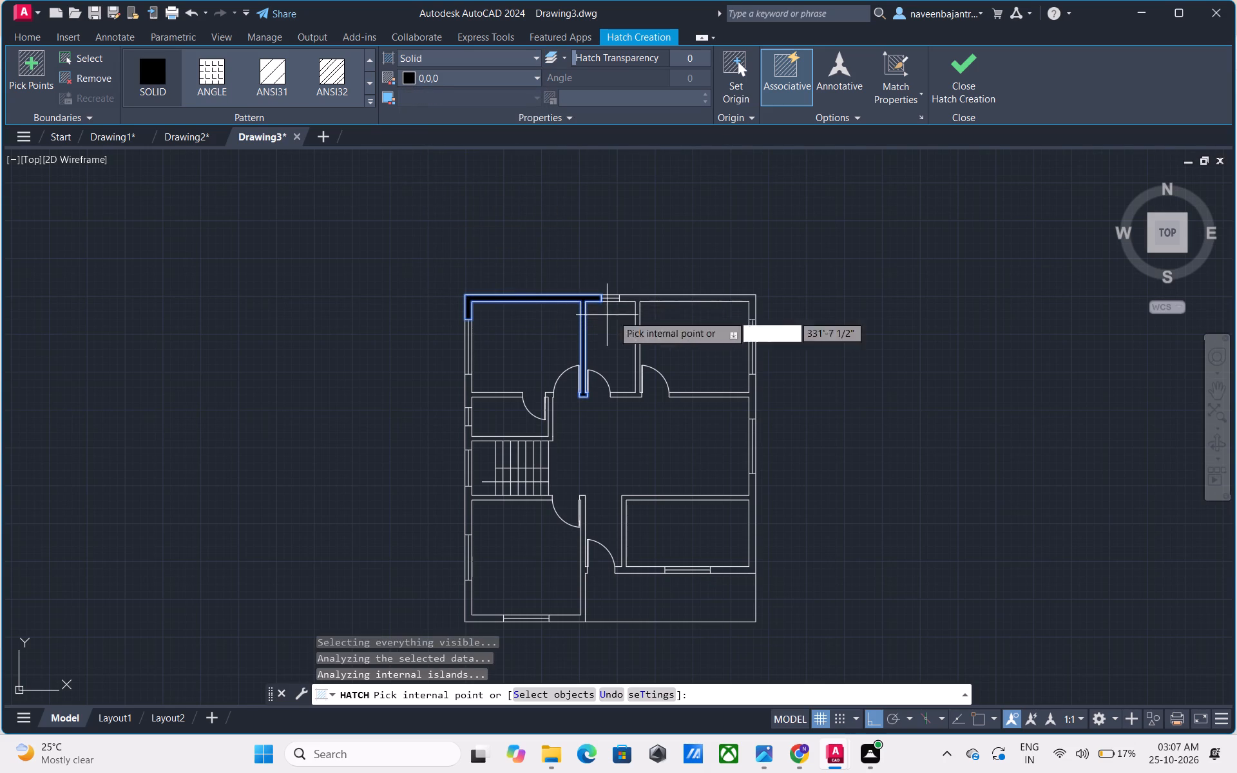
click(711, 300)
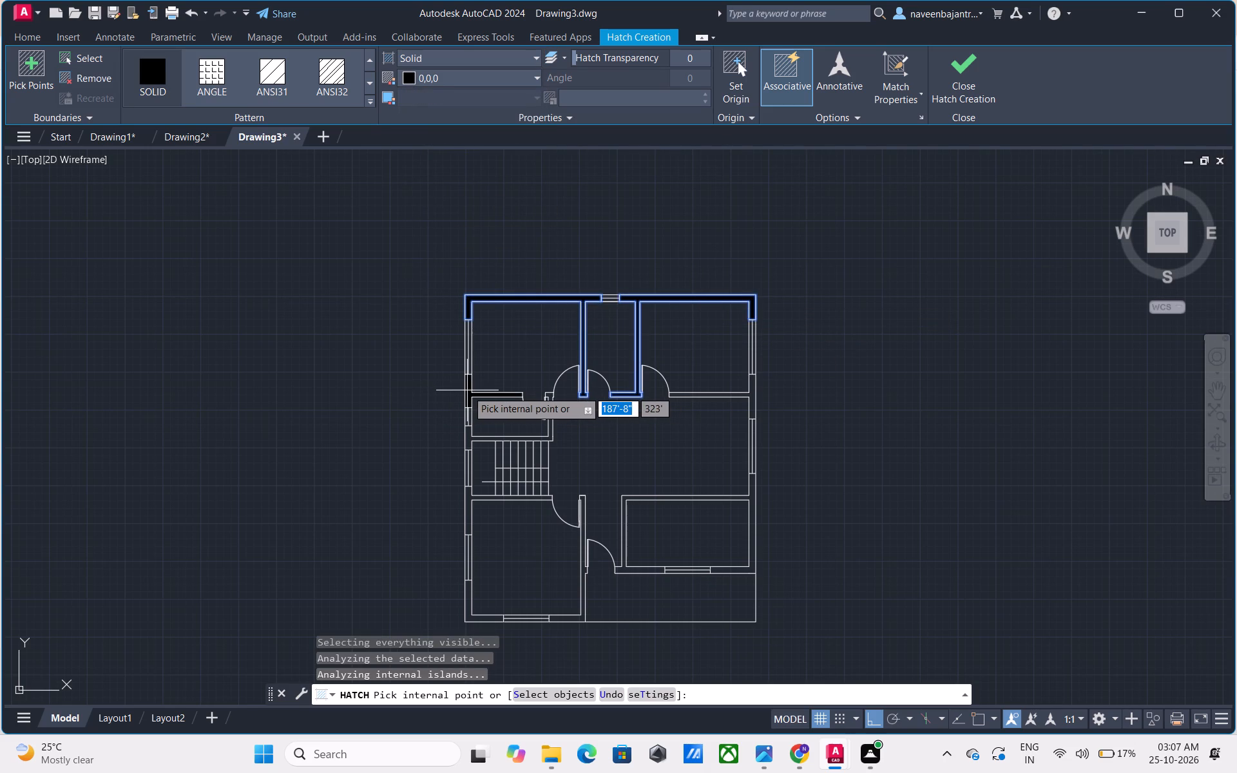
click(467, 390)
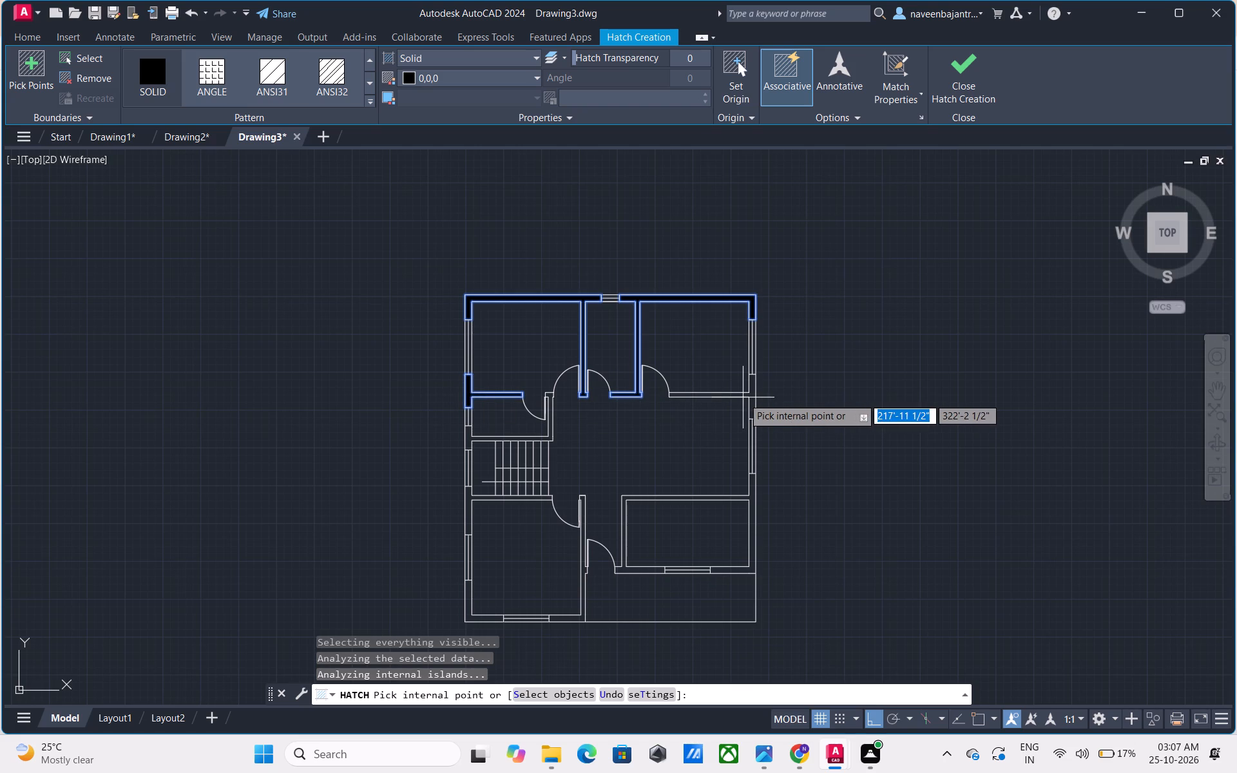
click(750, 394)
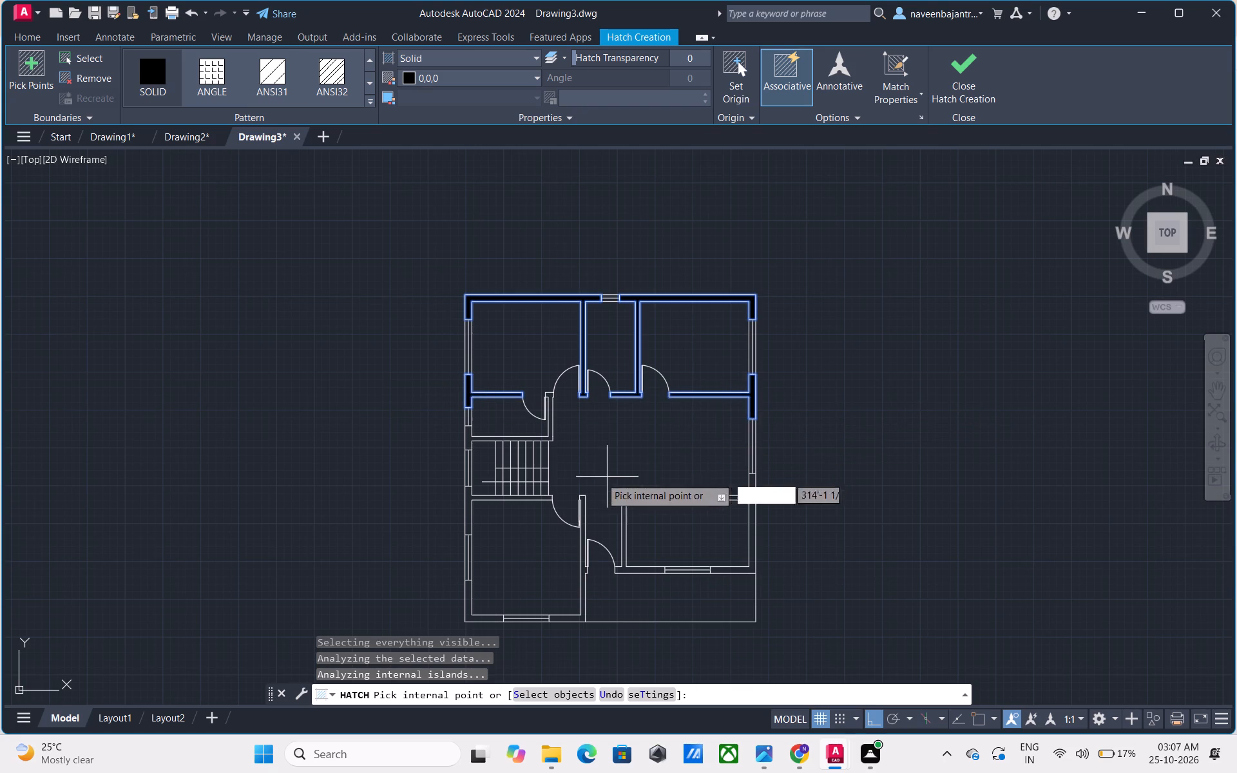
Fill the remaining walls around the small room, staircase and two lower rooms with the same solid black hatch.
click(469, 440)
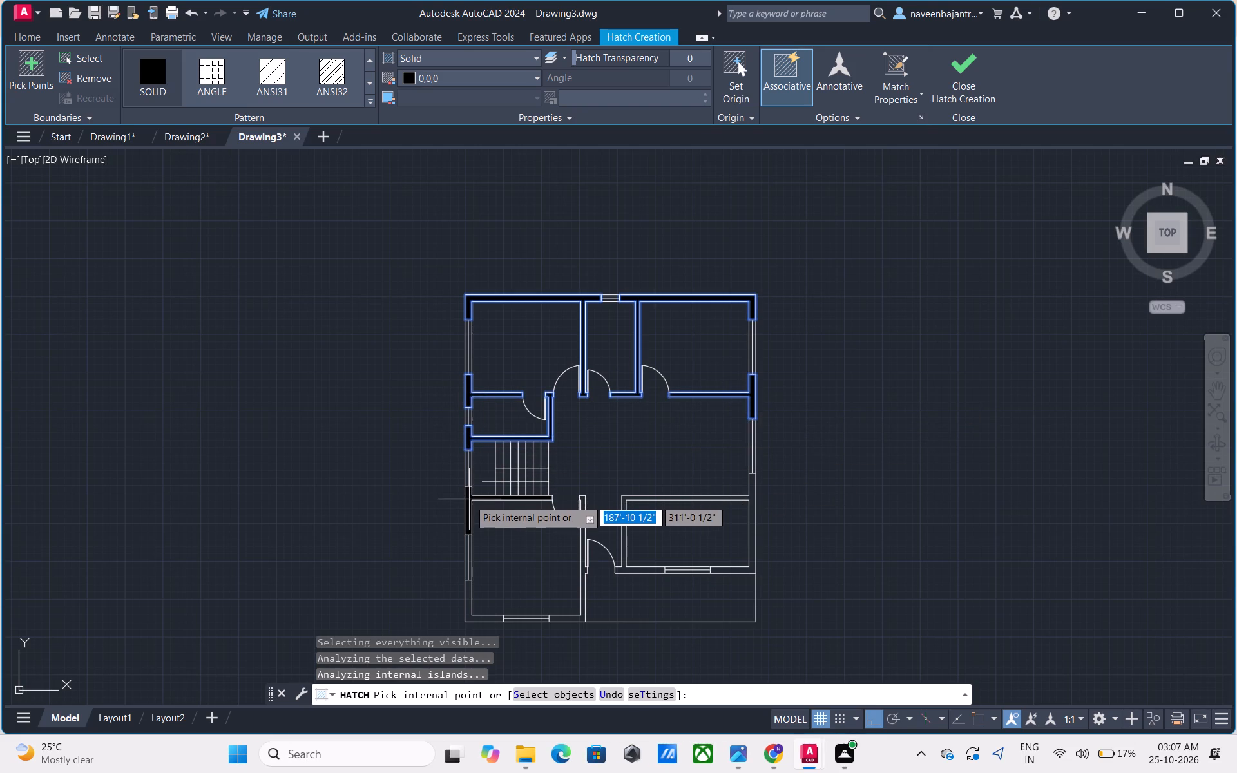
click(469, 499)
click(467, 596)
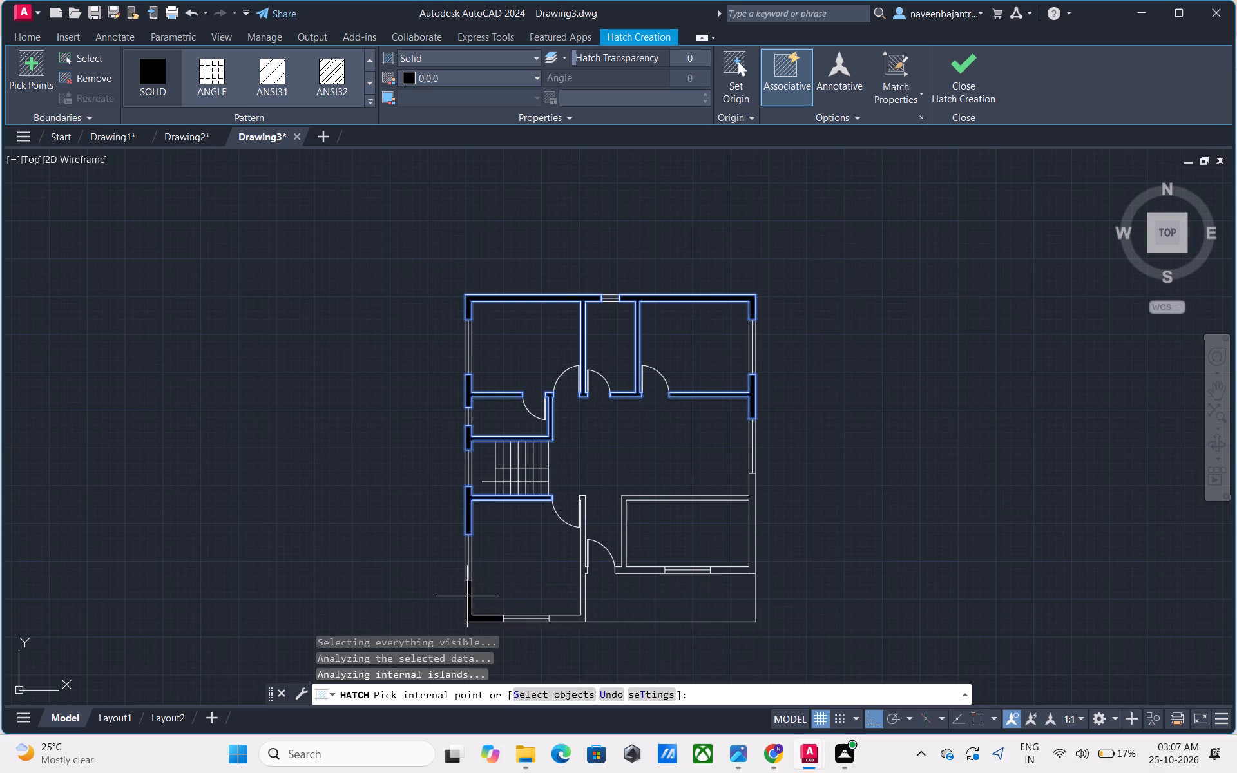
click(561, 620)
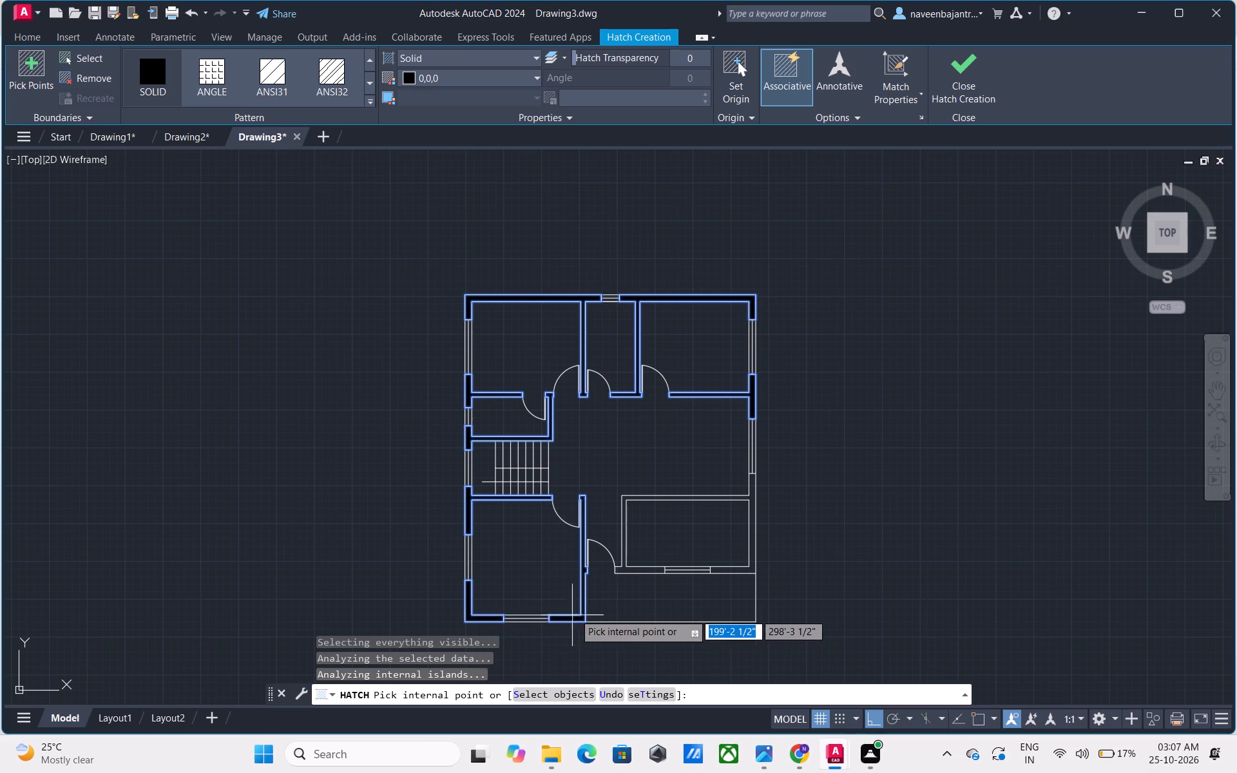
click(625, 571)
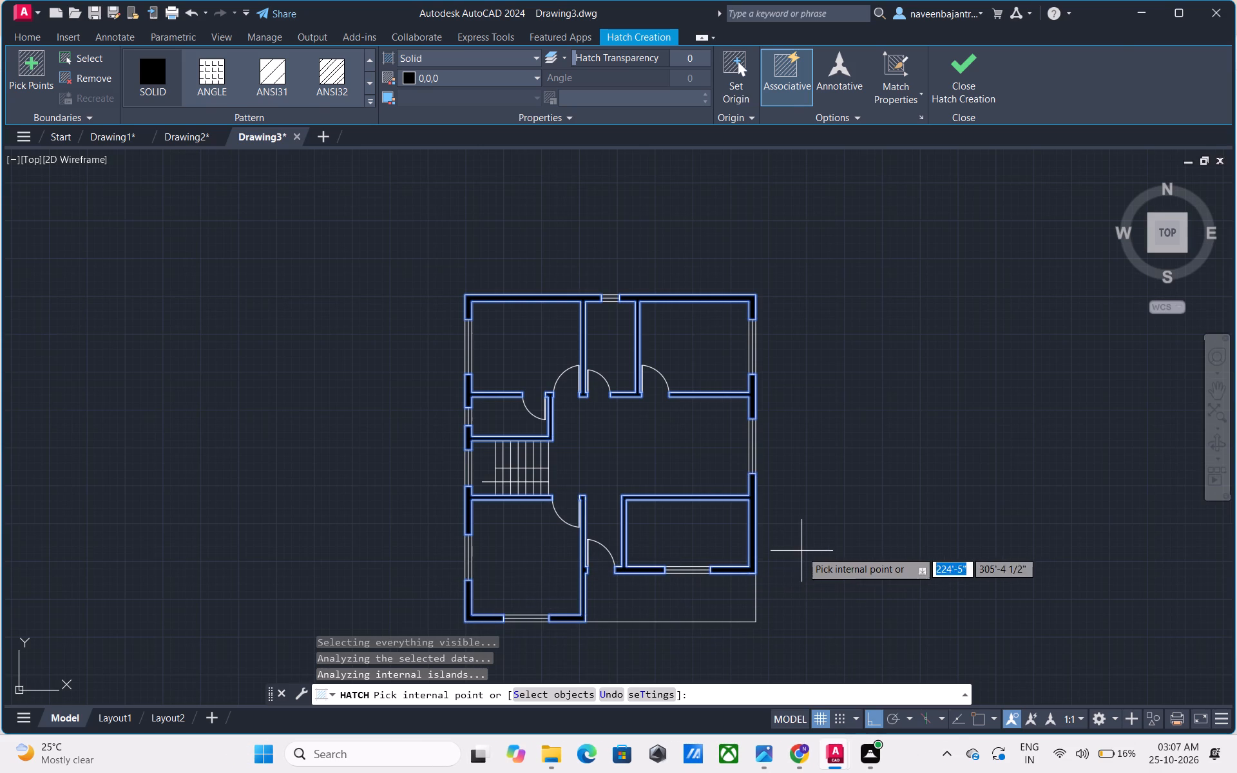
key(Escape)
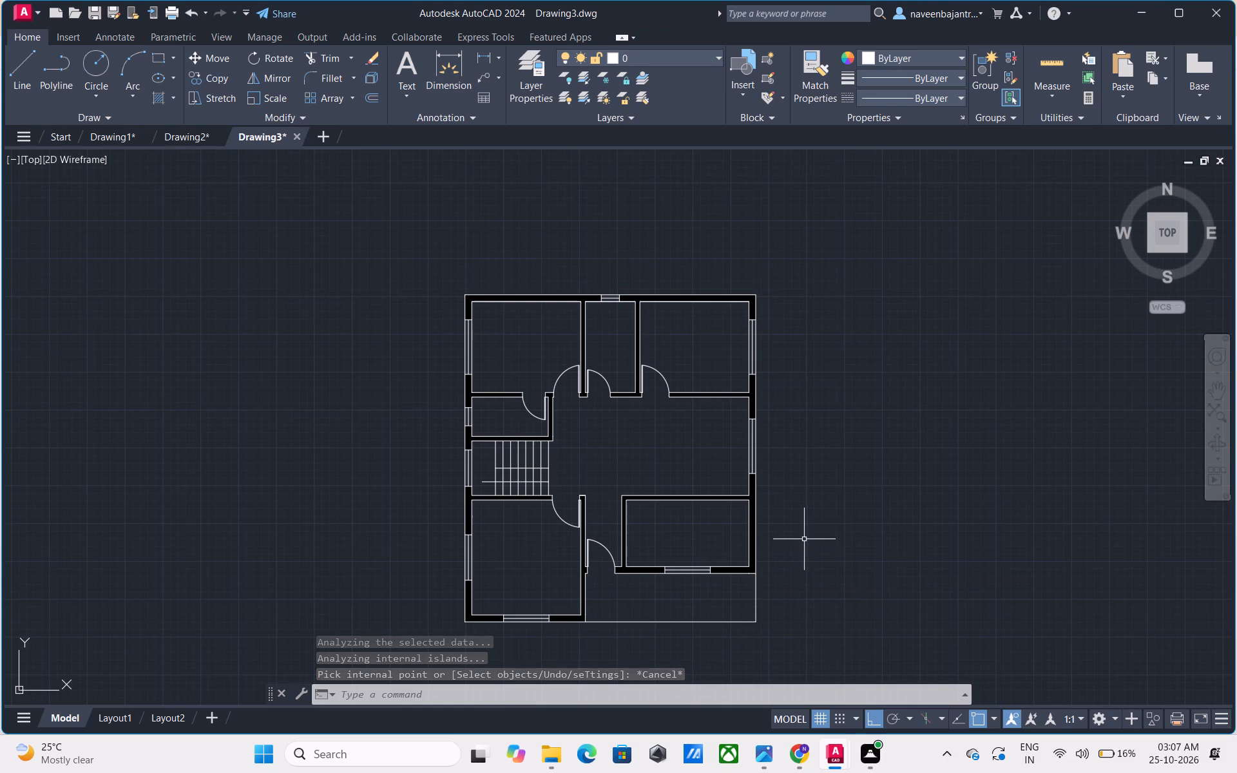
key(Escape)
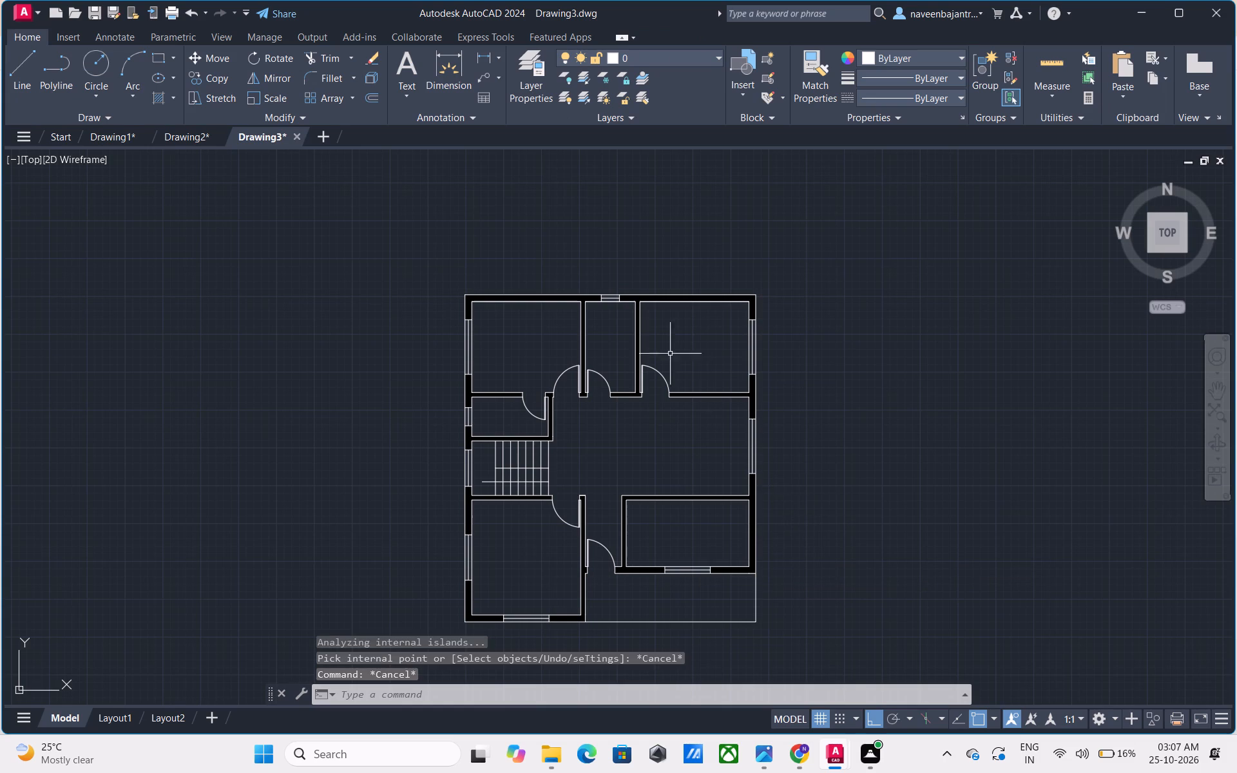
Set the current object colour to Cyan and draw a short horizontal sample line in the empty space above and right of the plan.
scroll(641, 312, up, 1)
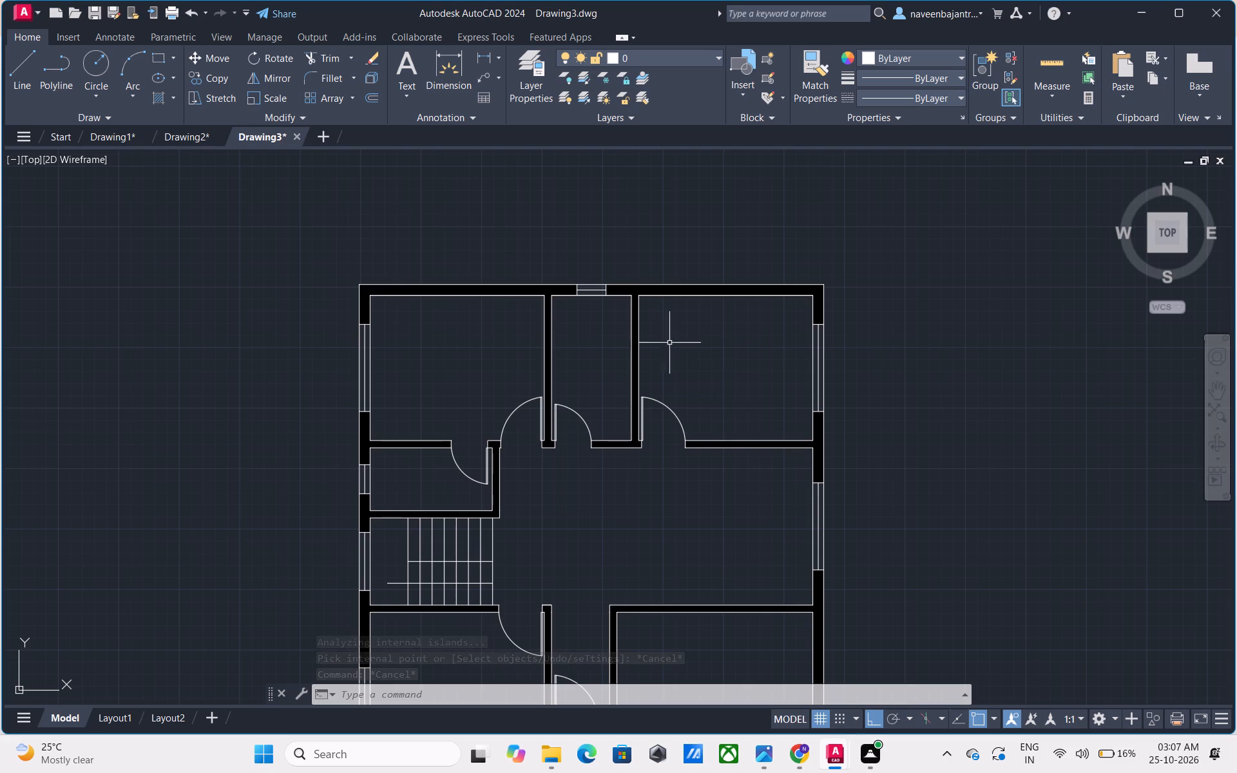
scroll(738, 463, down, 1)
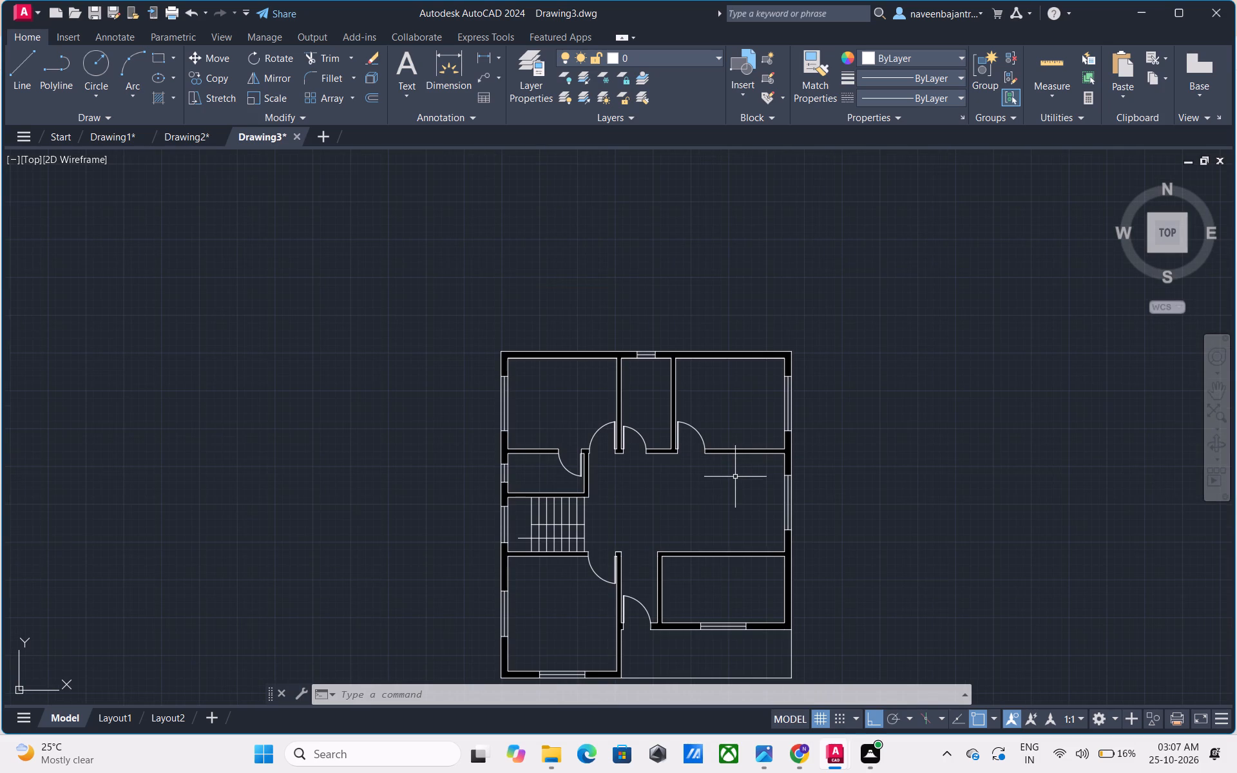
middle_drag(735, 479, 698, 441)
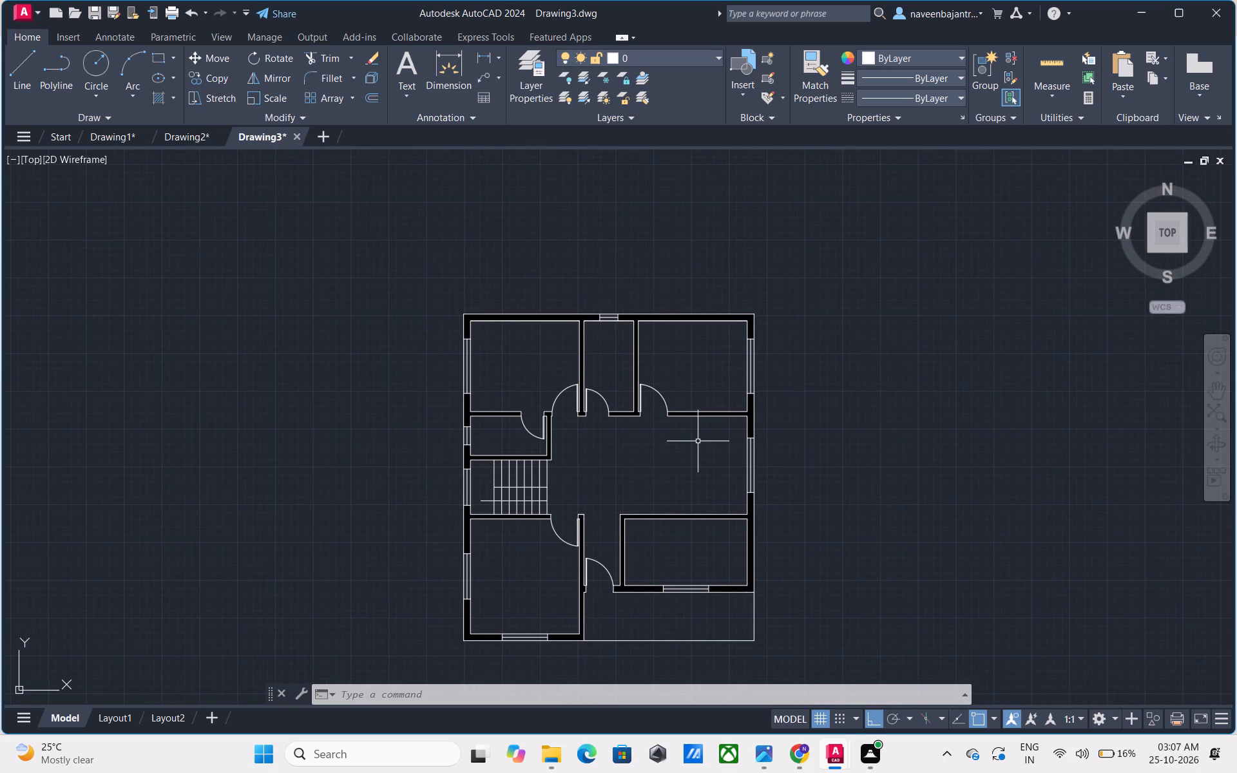
click(867, 58)
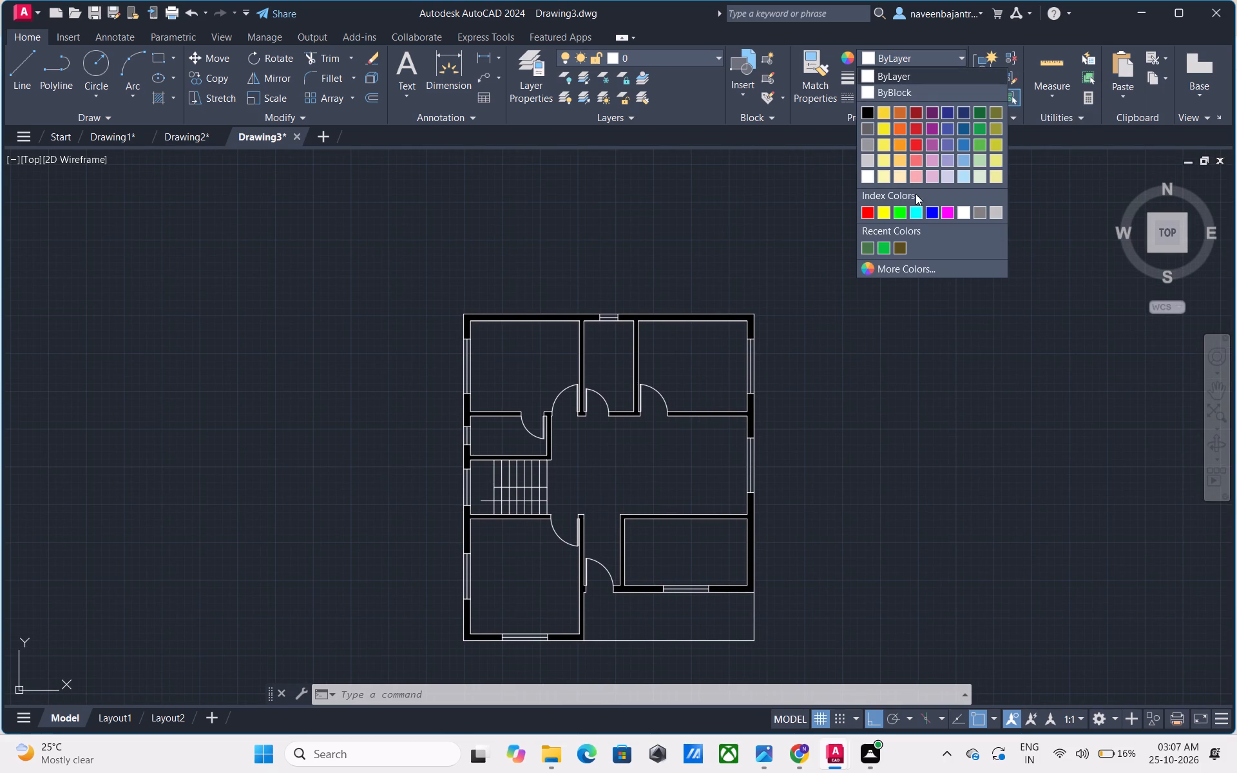
click(917, 211)
text(L)
key(space)
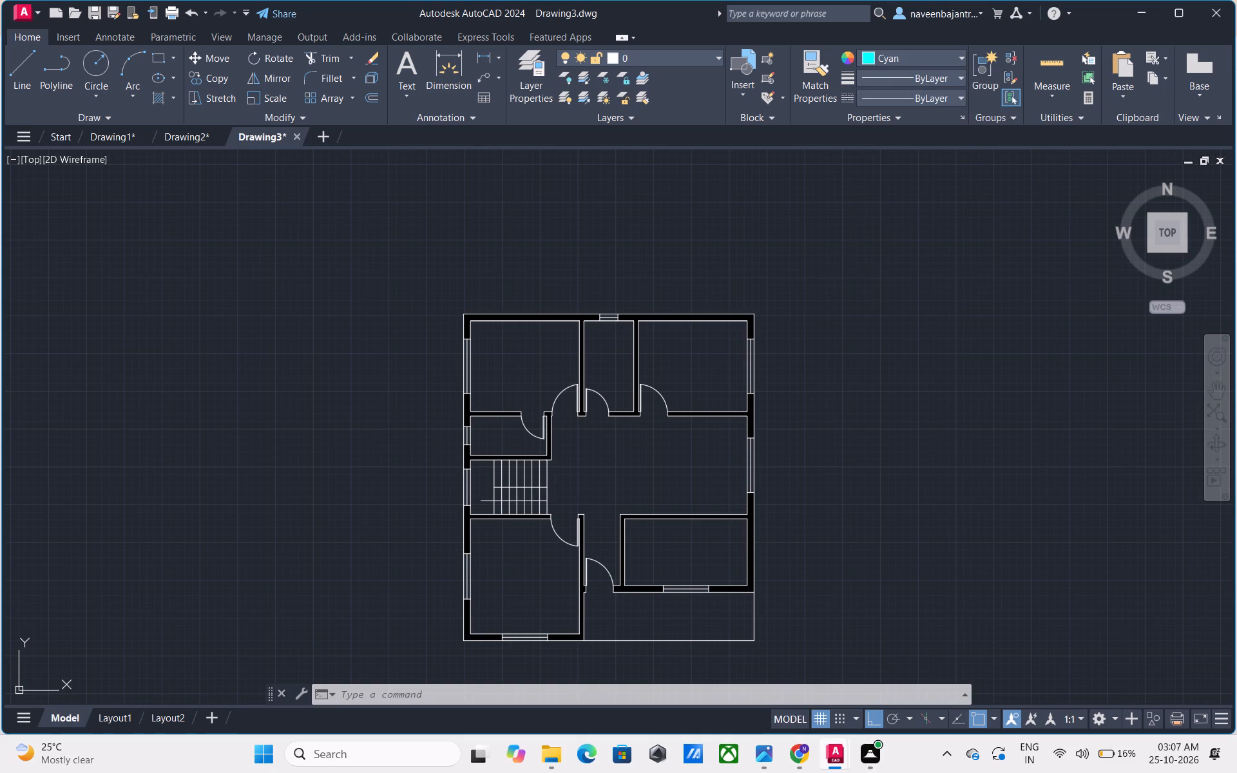
click(852, 274)
click(911, 275)
key(Escape)
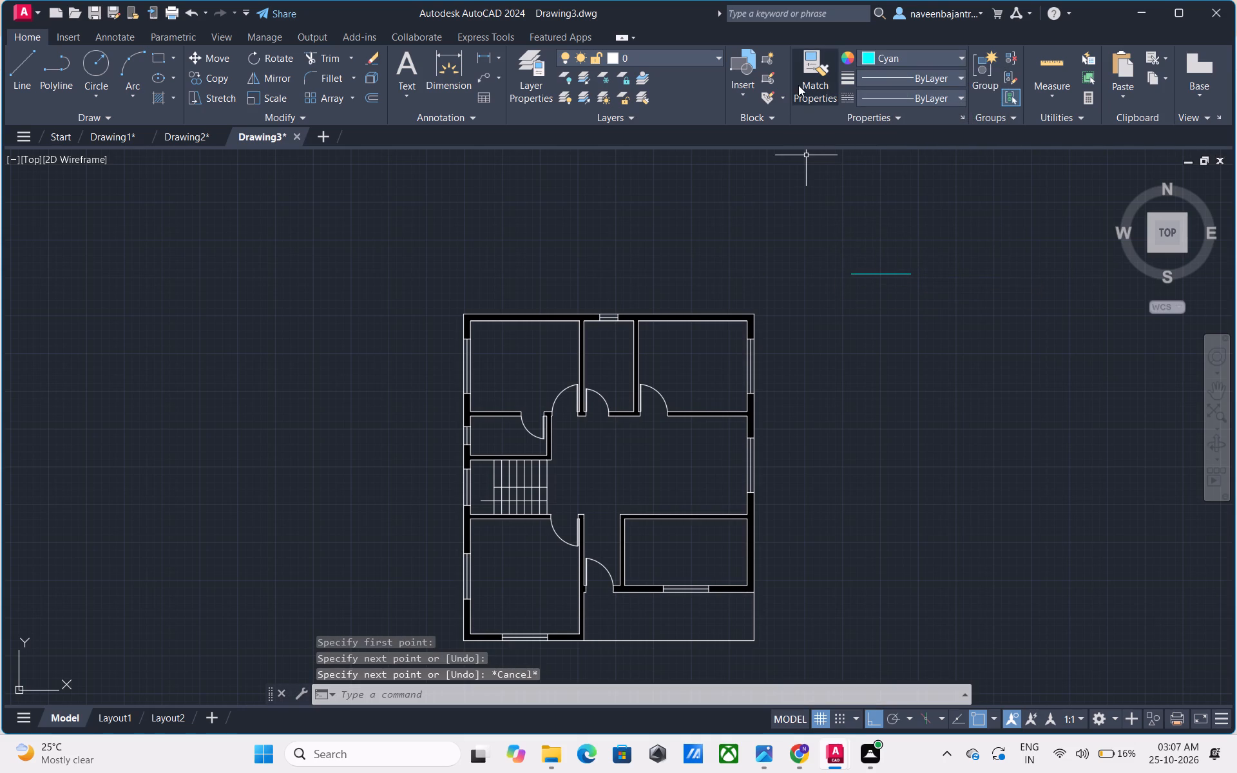
Match the cyan sample line's properties to the middle and end lines of the window in the top outer wall.
click(798, 85)
click(866, 272)
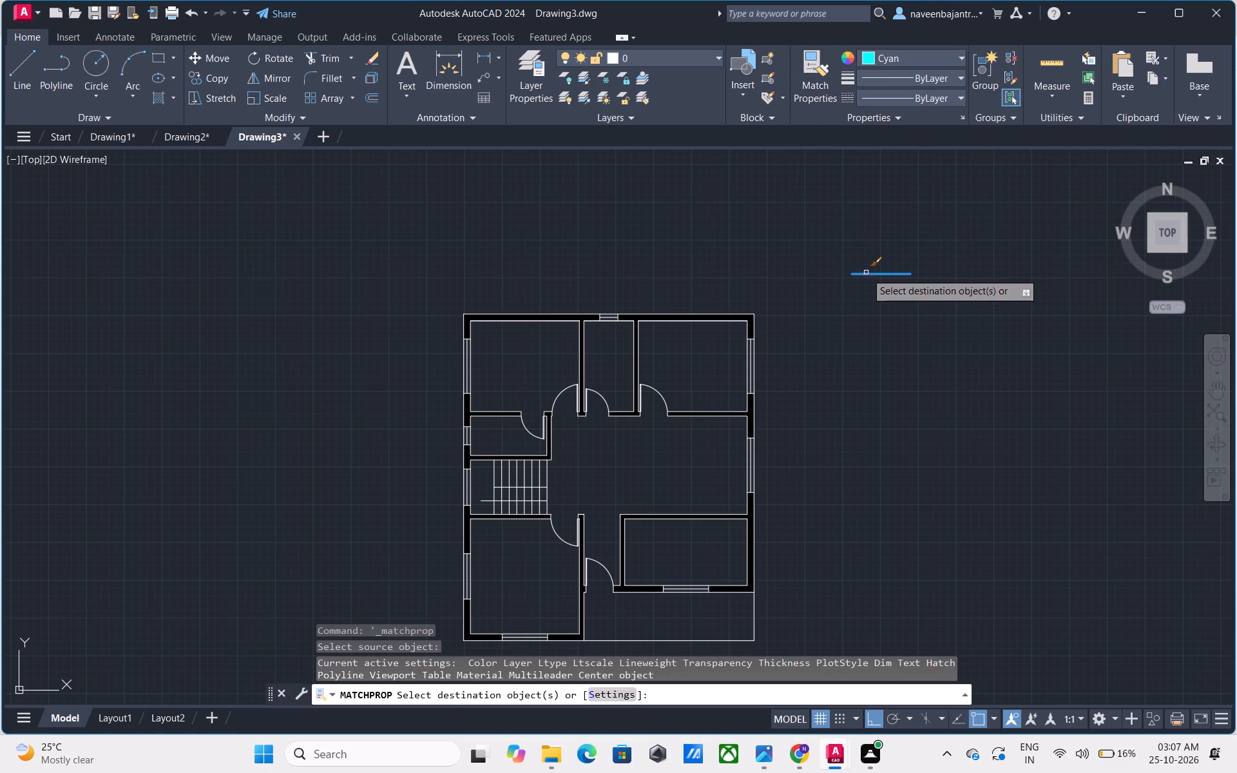
scroll(595, 323, up, 3)
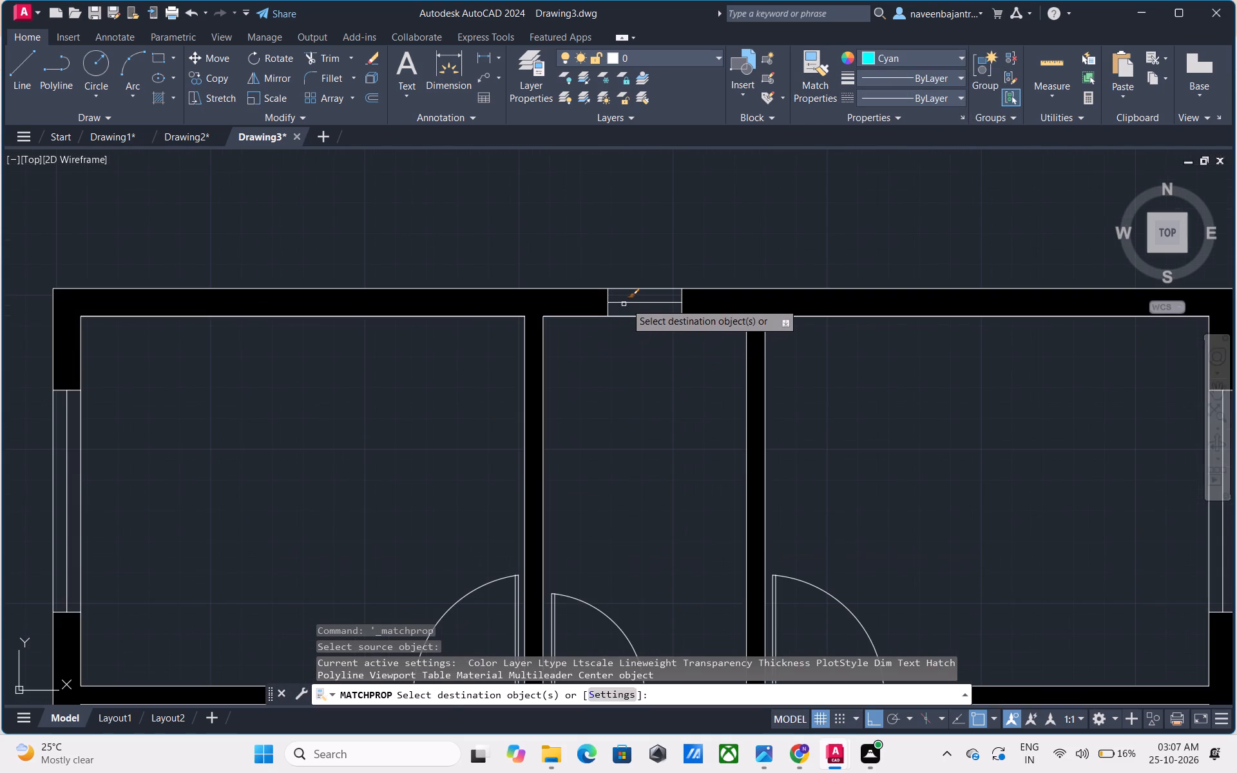
click(627, 302)
click(607, 296)
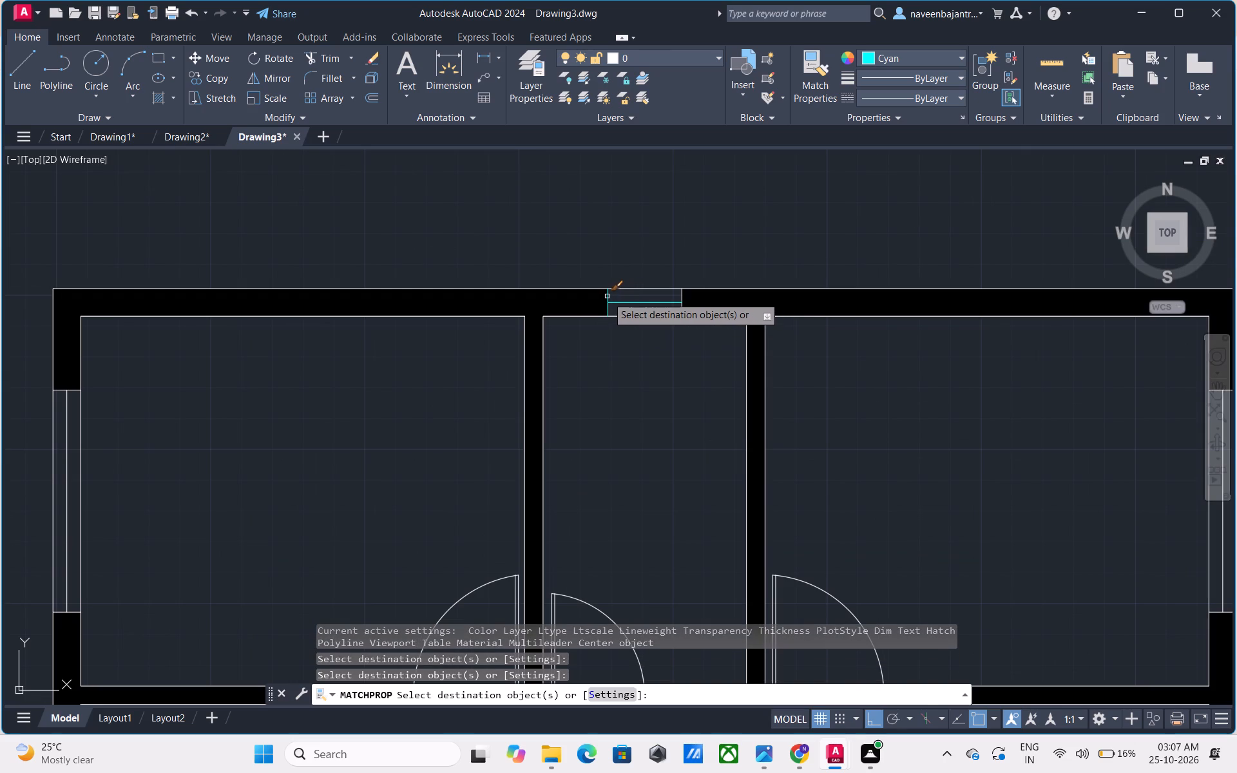
click(683, 308)
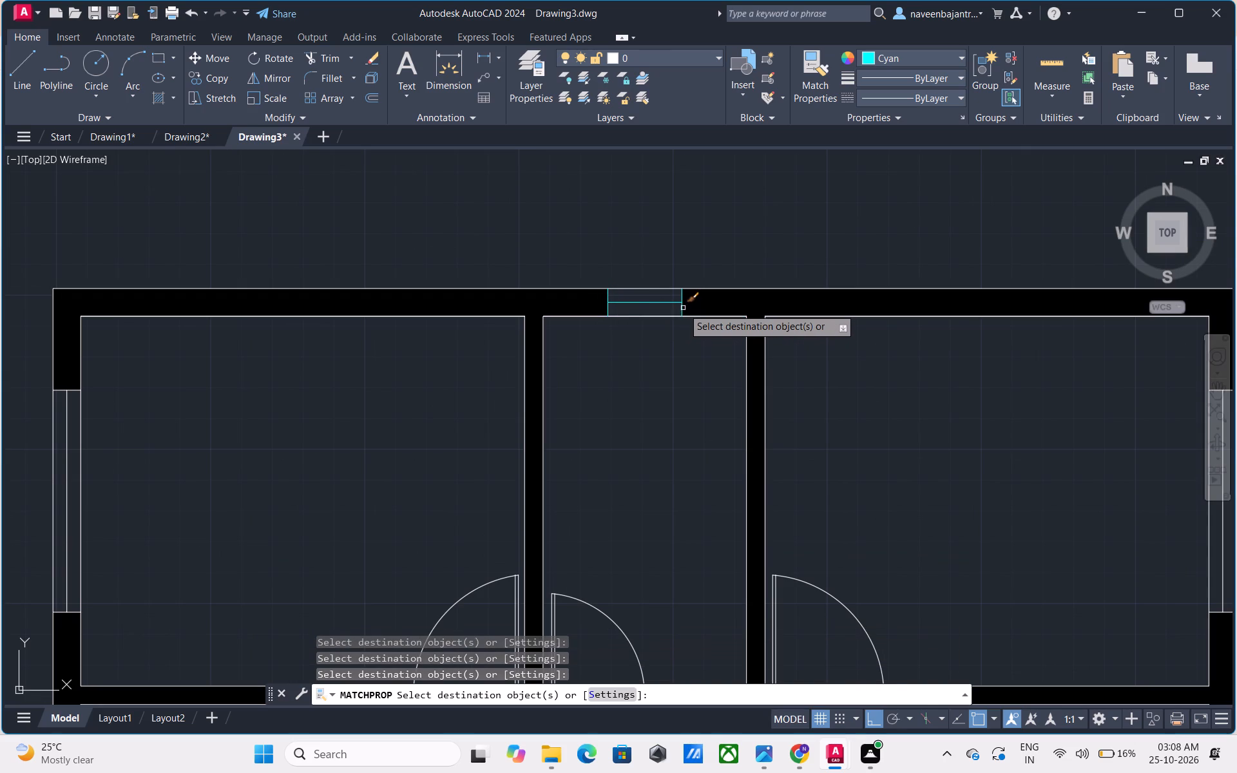
Apply the cyan line's properties to the middle and end lines of the upper-right room's window in the right outer wall.
scroll(683, 308, down, 2)
scroll(916, 372, up, 3)
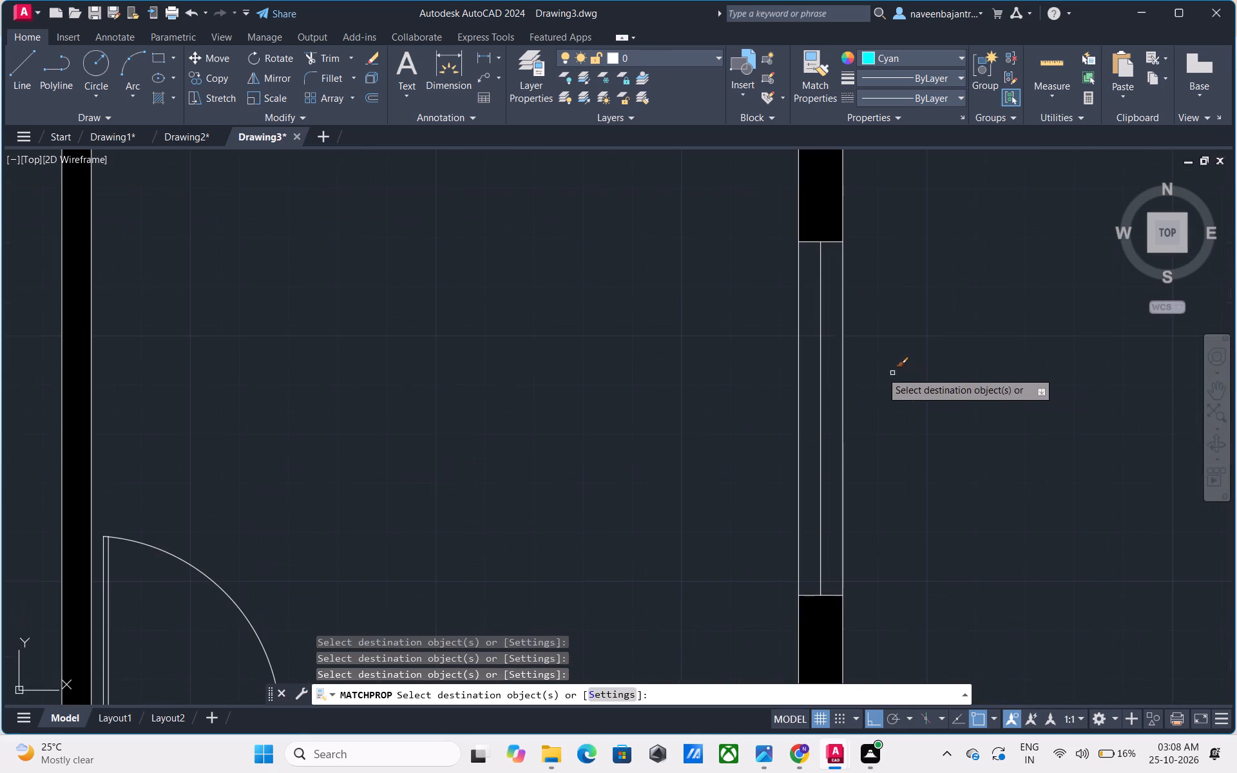
click(819, 350)
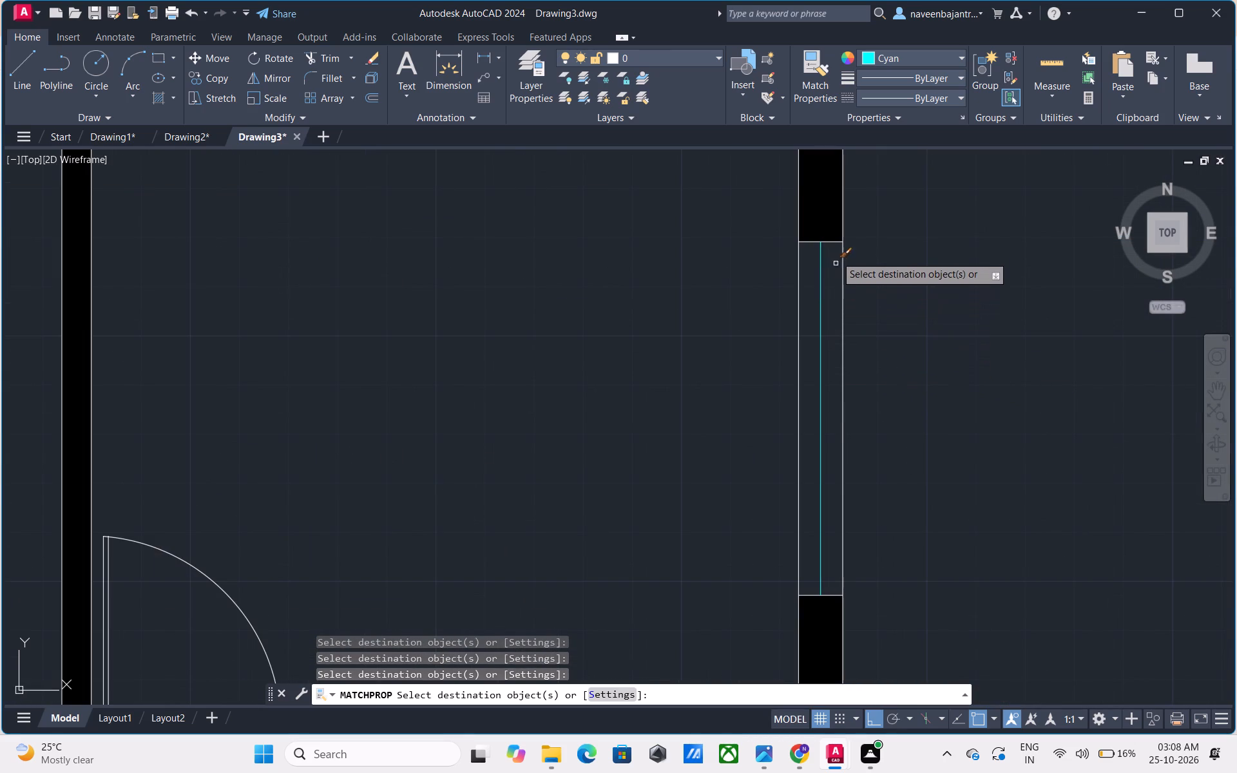
click(834, 242)
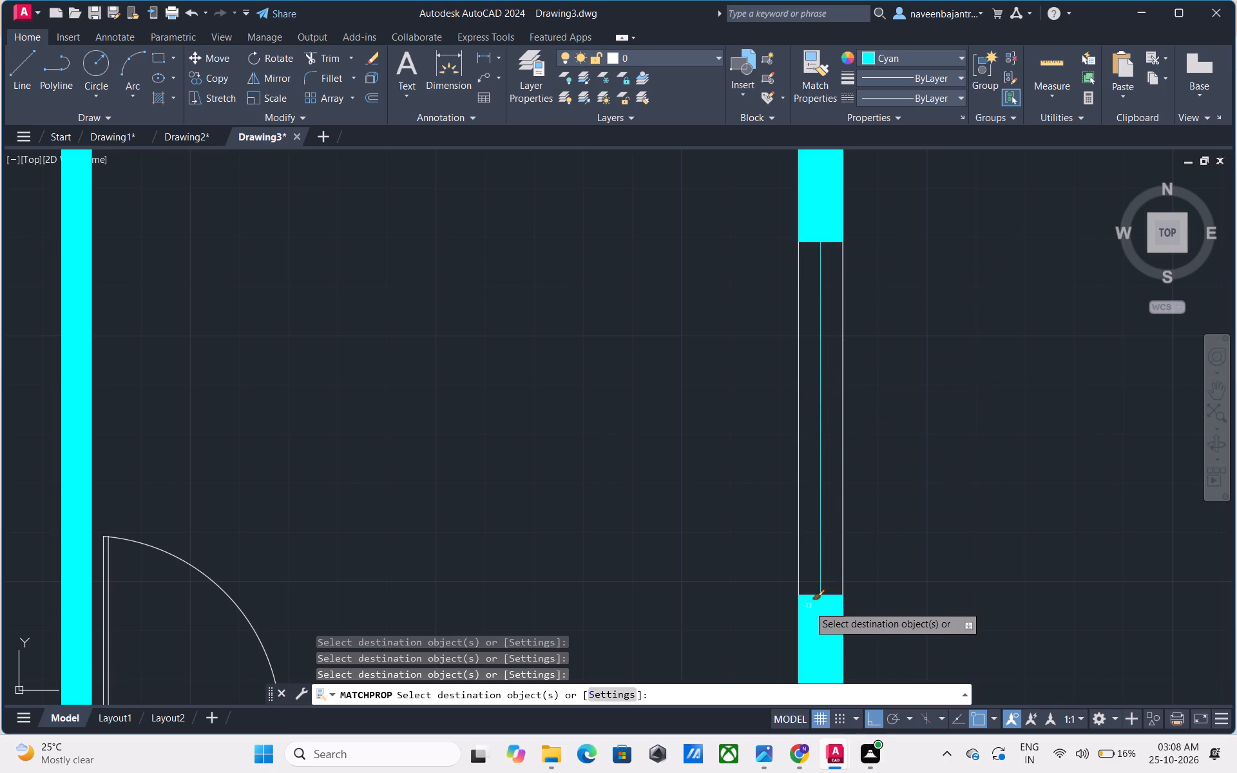
click(811, 596)
scroll(811, 595, down, 3)
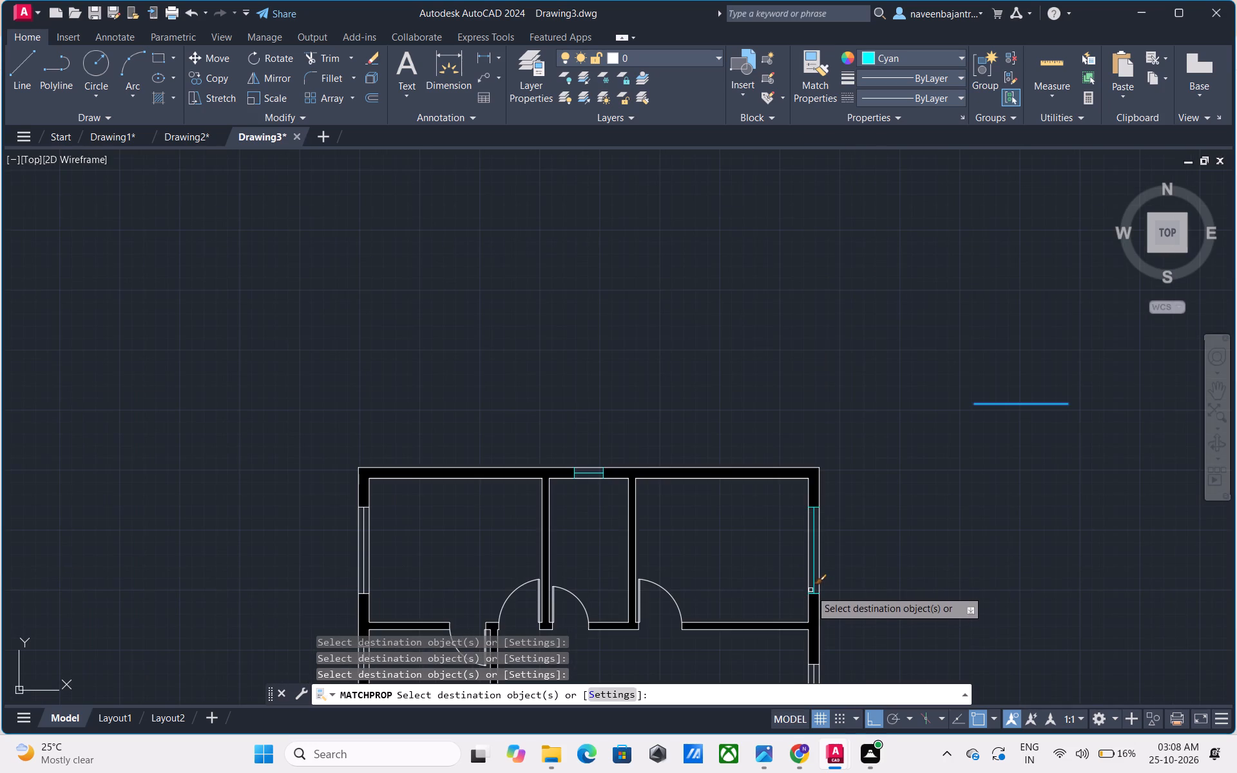
Apply the cyan line's properties to the middle and end lines of the upper-left room's window in the left outer wall.
middle_drag(761, 568, 720, 424)
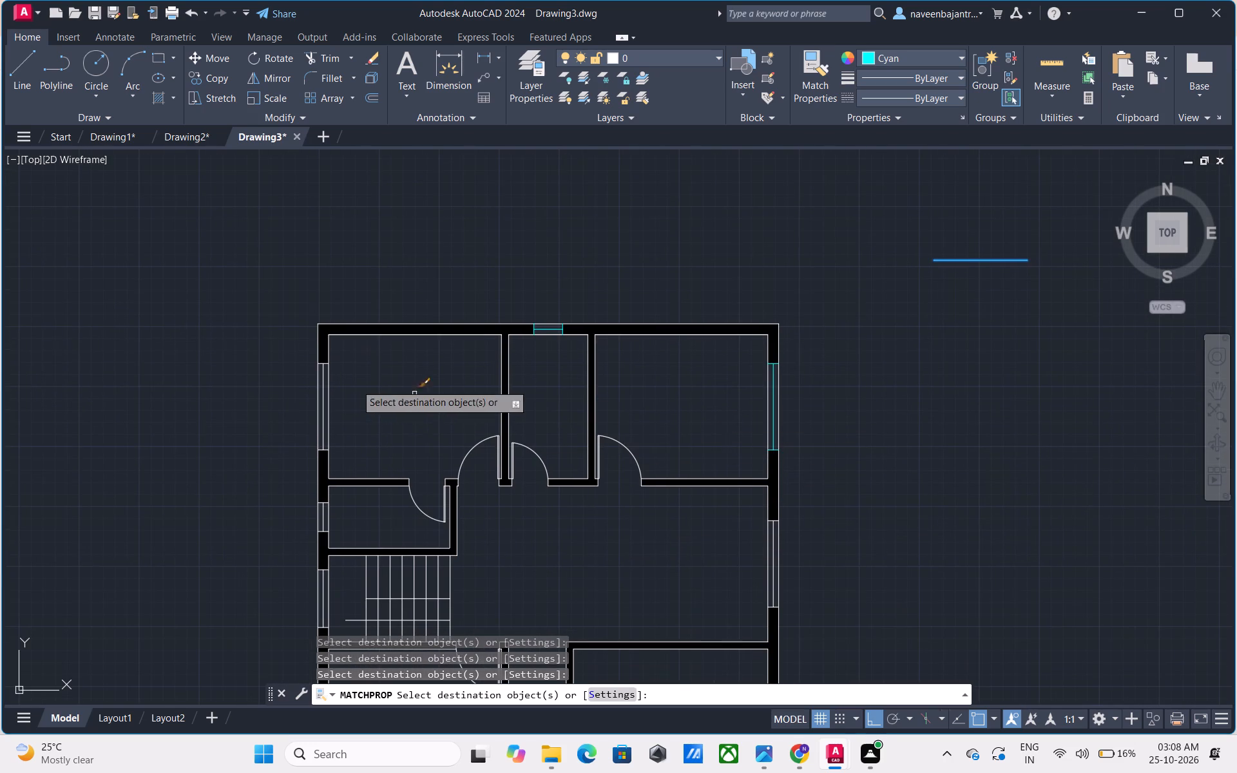
scroll(274, 400, up, 3)
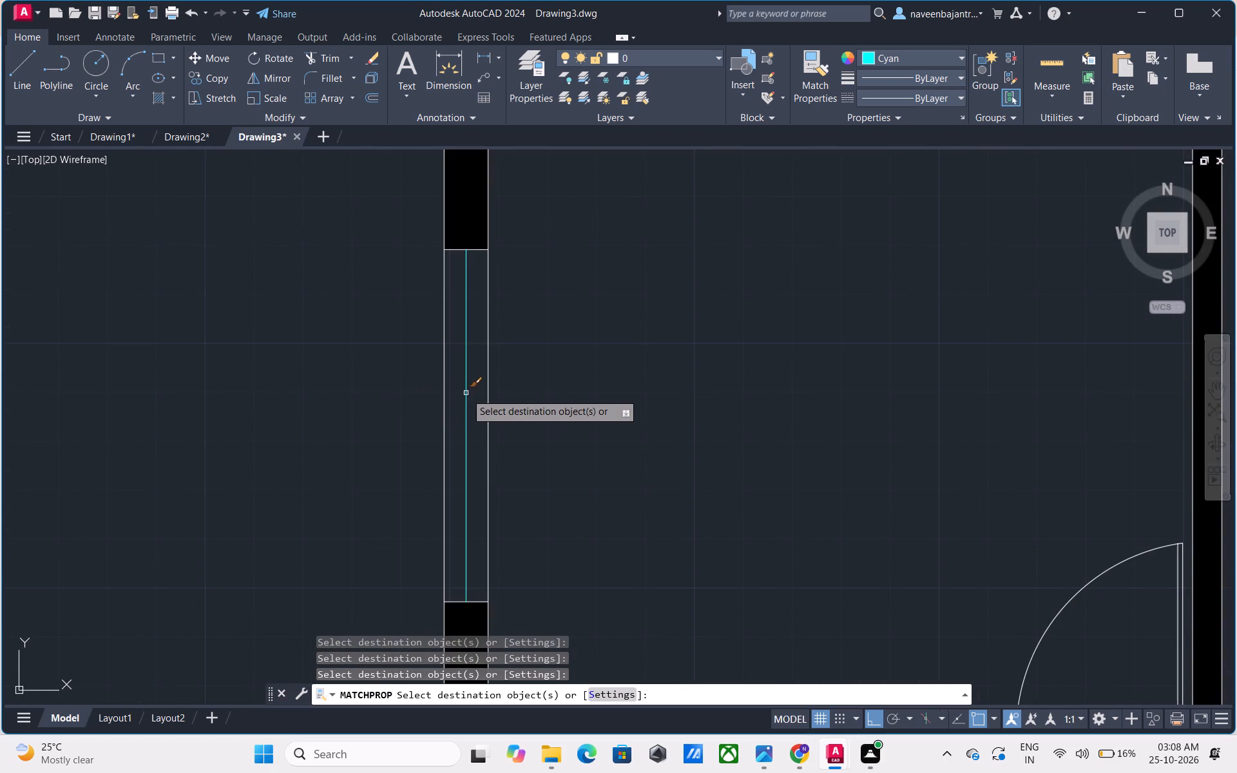
click(466, 393)
click(481, 248)
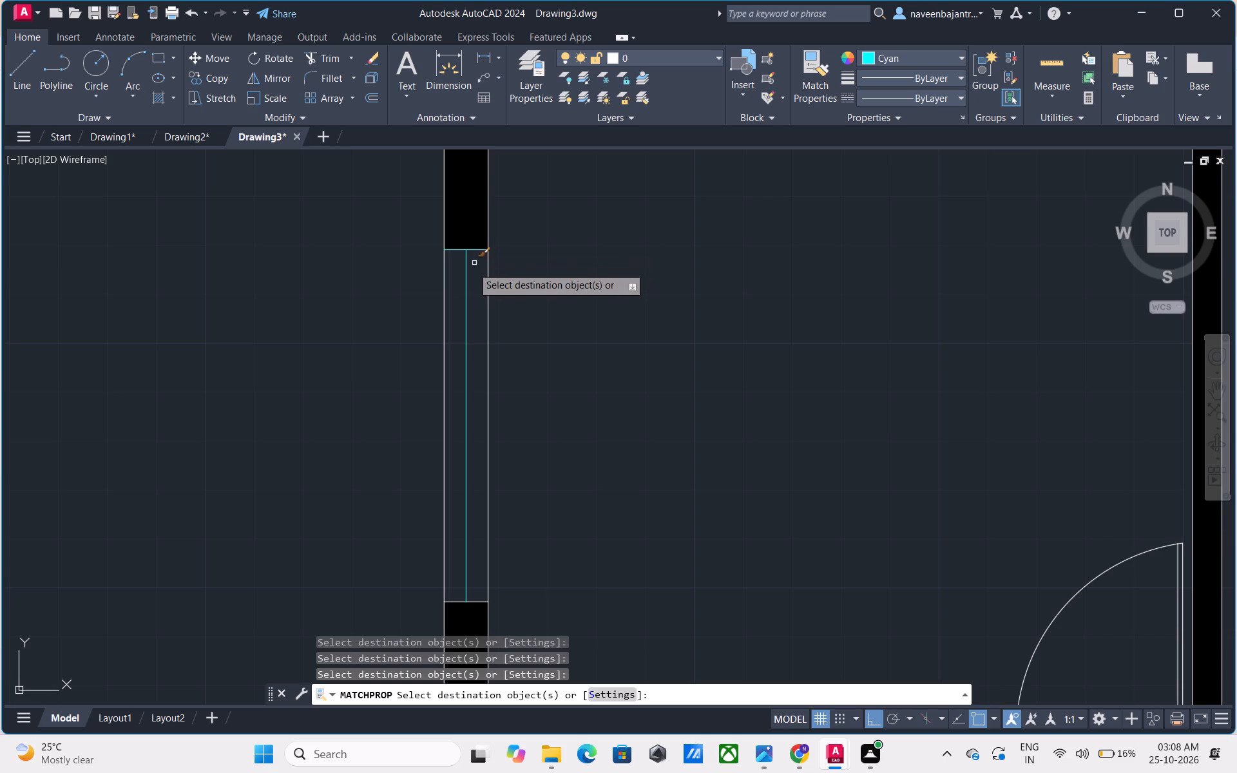
scroll(472, 271, down, 1)
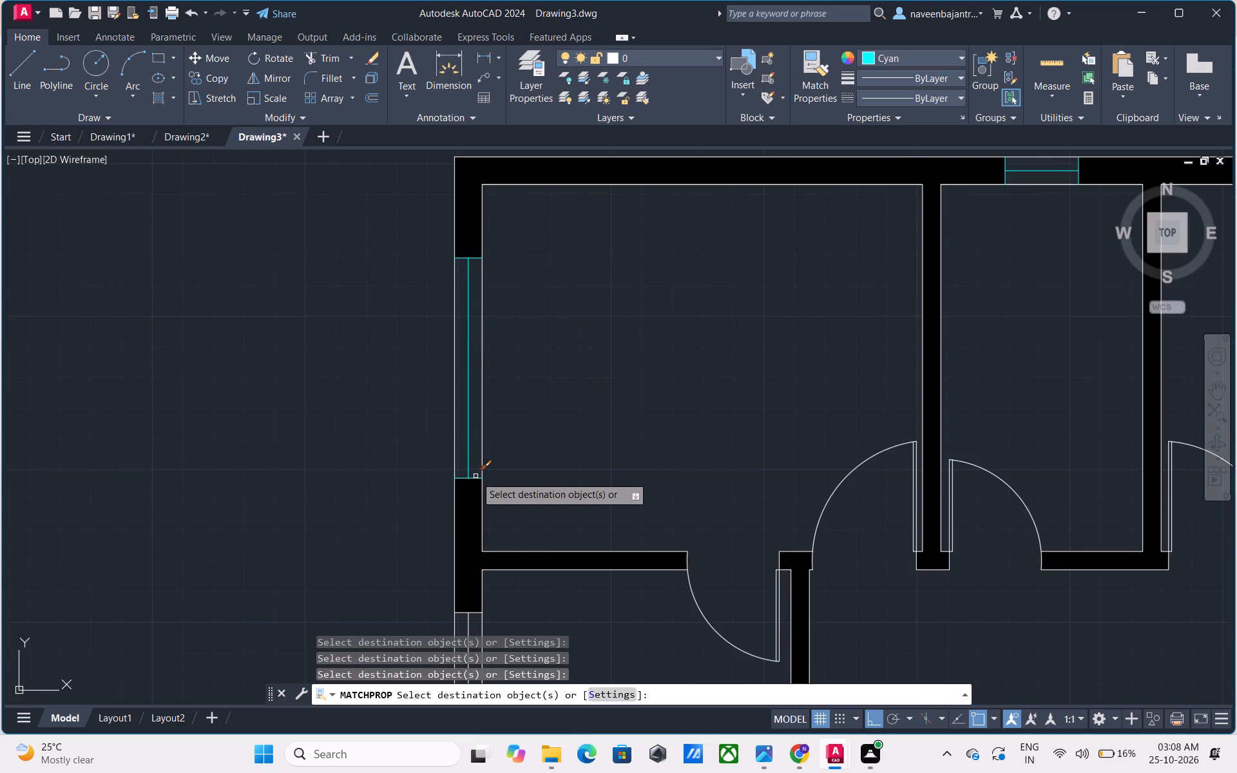
click(475, 476)
Apply the cyan line's properties to the middle and end lines of the small room's window, below the upper-left room, in the left outer wall.
scroll(475, 476, down, 2)
scroll(469, 540, up, 2)
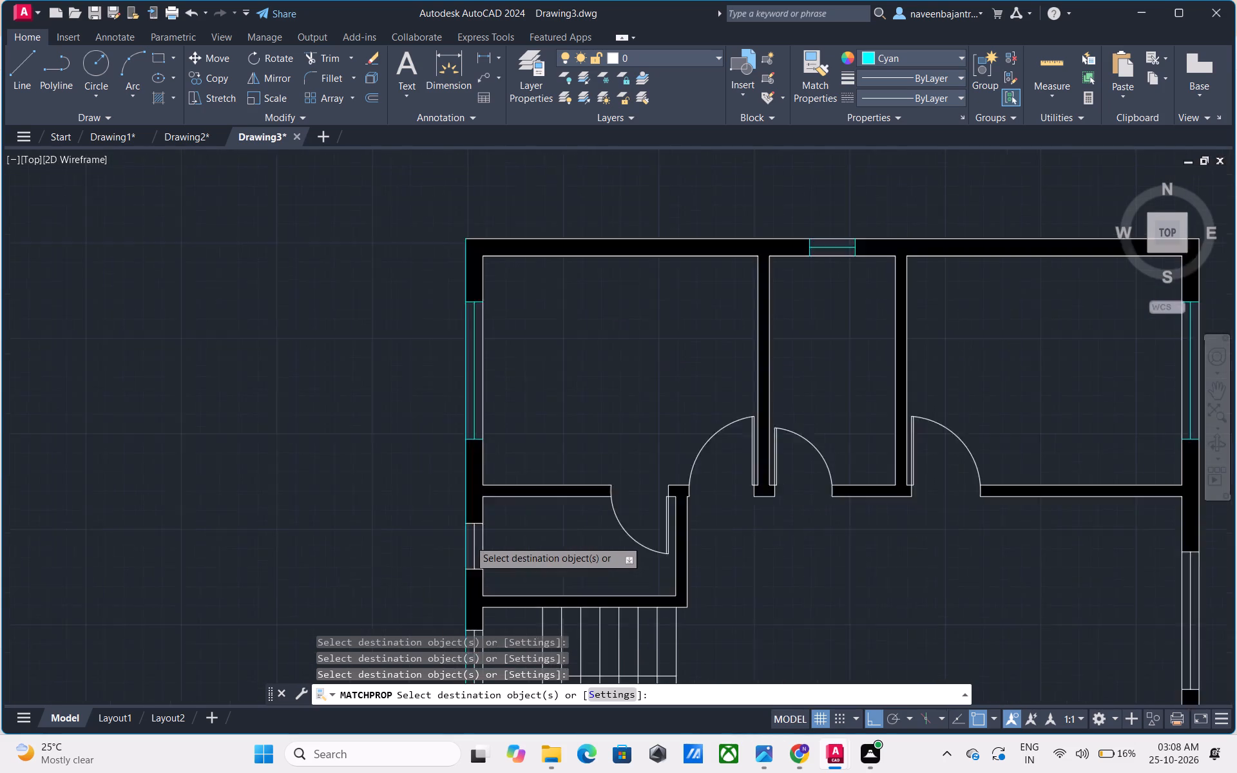
middle_drag(502, 540, 566, 367)
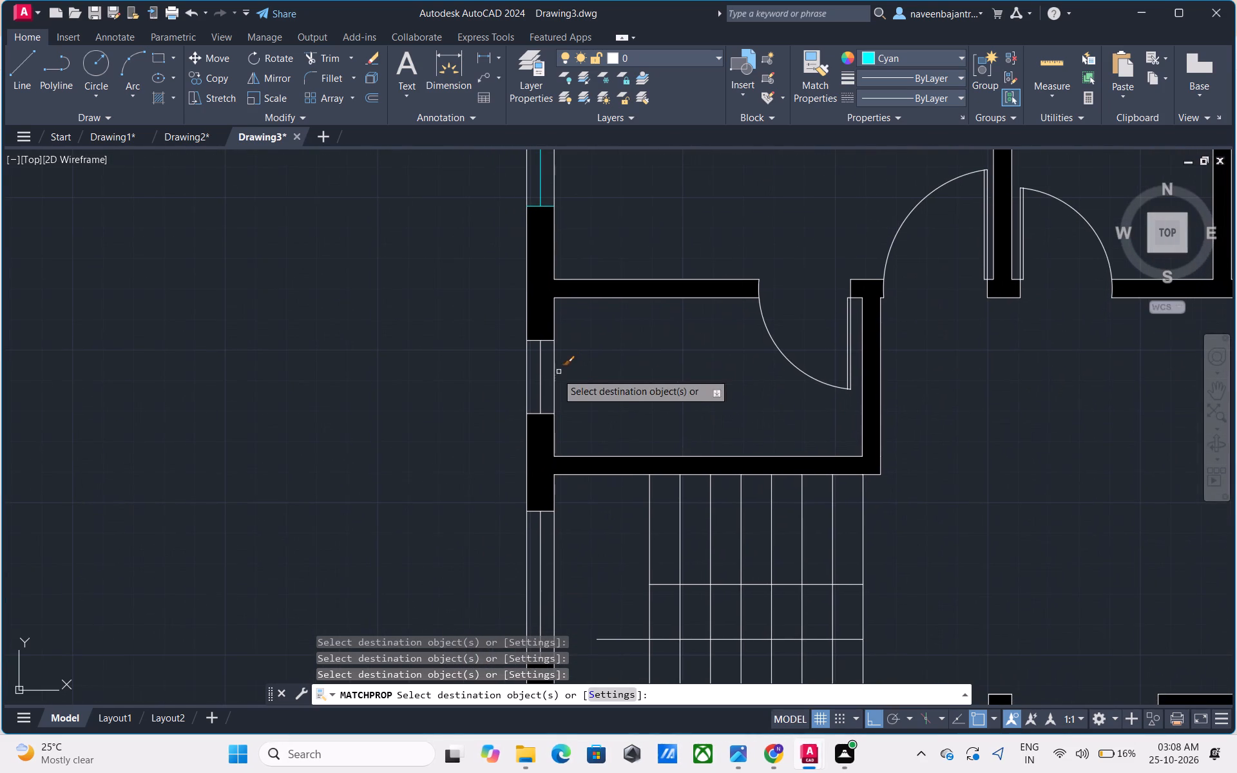
click(539, 378)
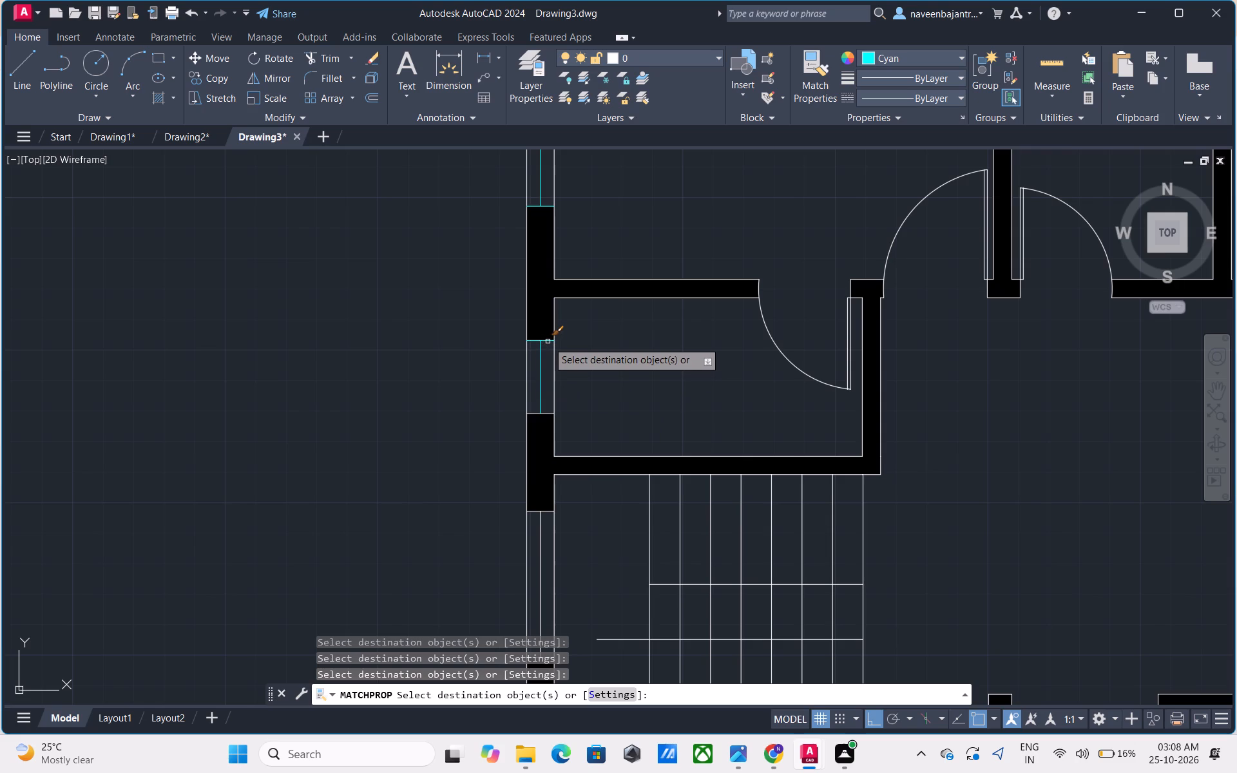
click(548, 341)
click(548, 412)
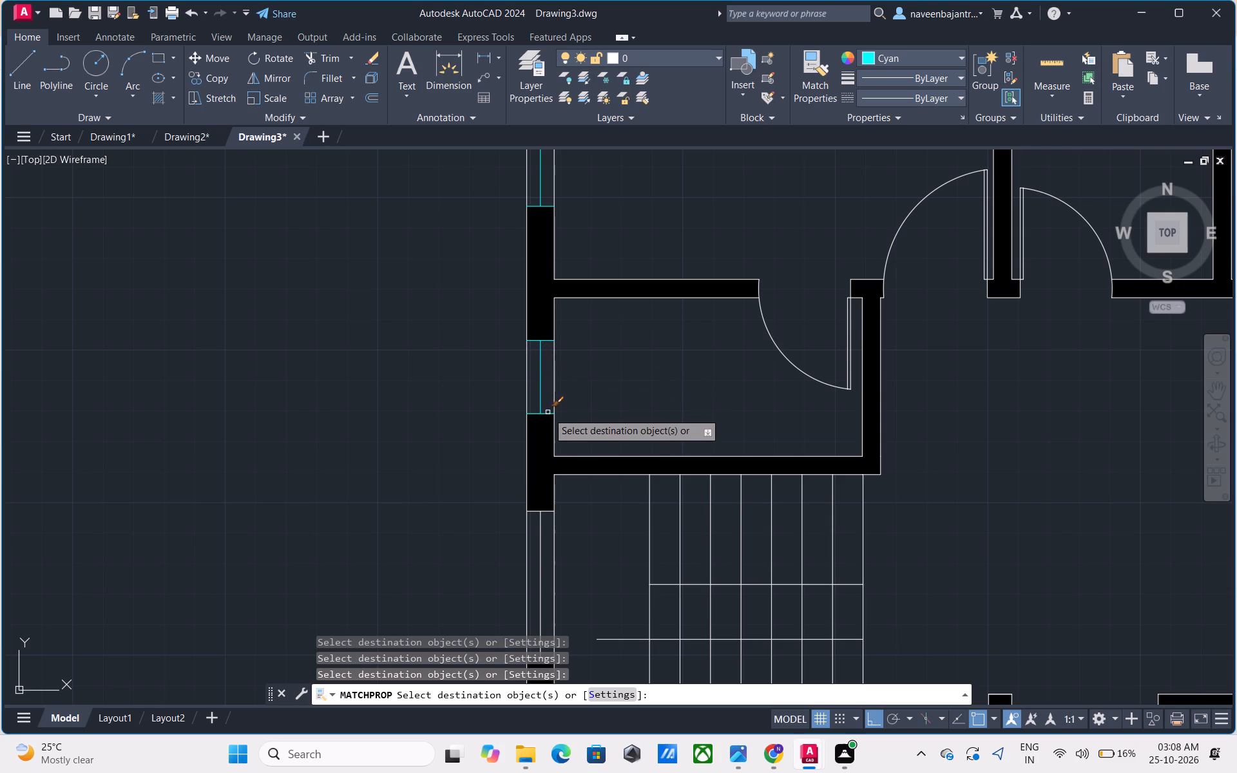
Apply the cyan line's properties to the middle and end lines of the window beside the stairs in the left outer wall.
scroll(548, 412, down, 2)
scroll(555, 486, up, 3)
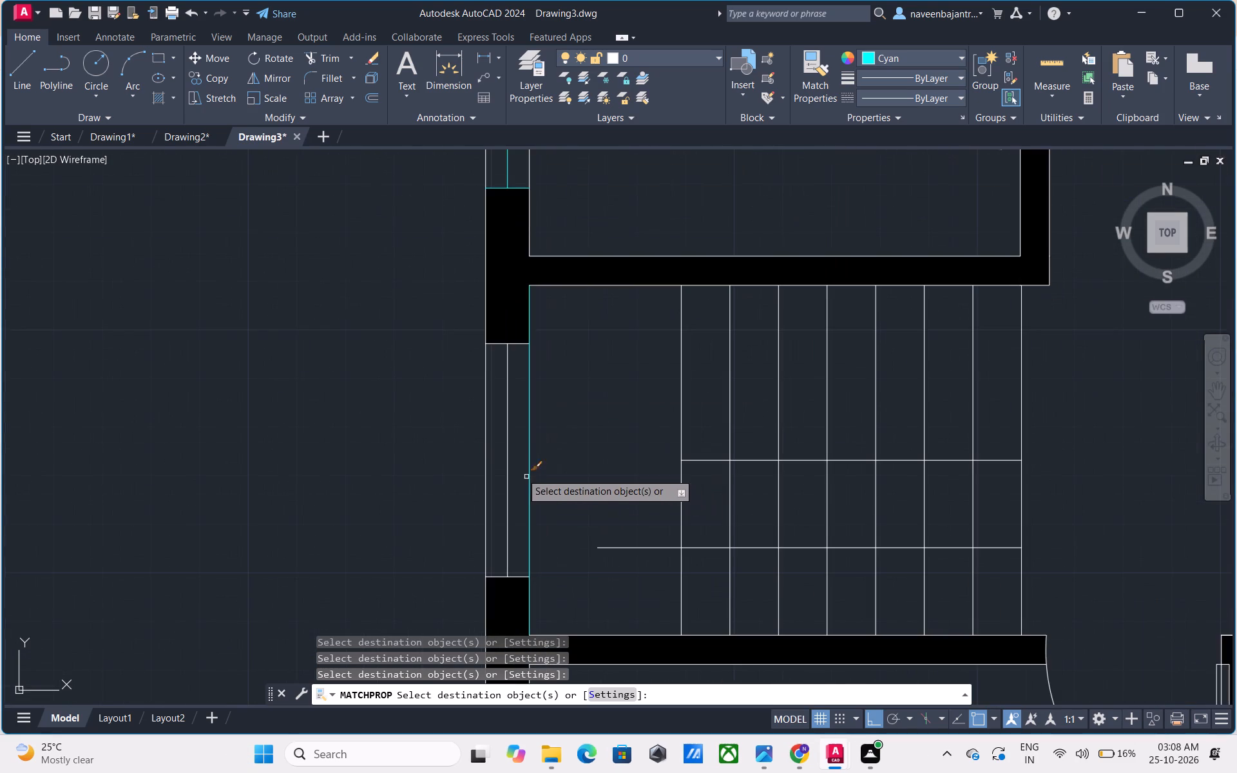
click(510, 463)
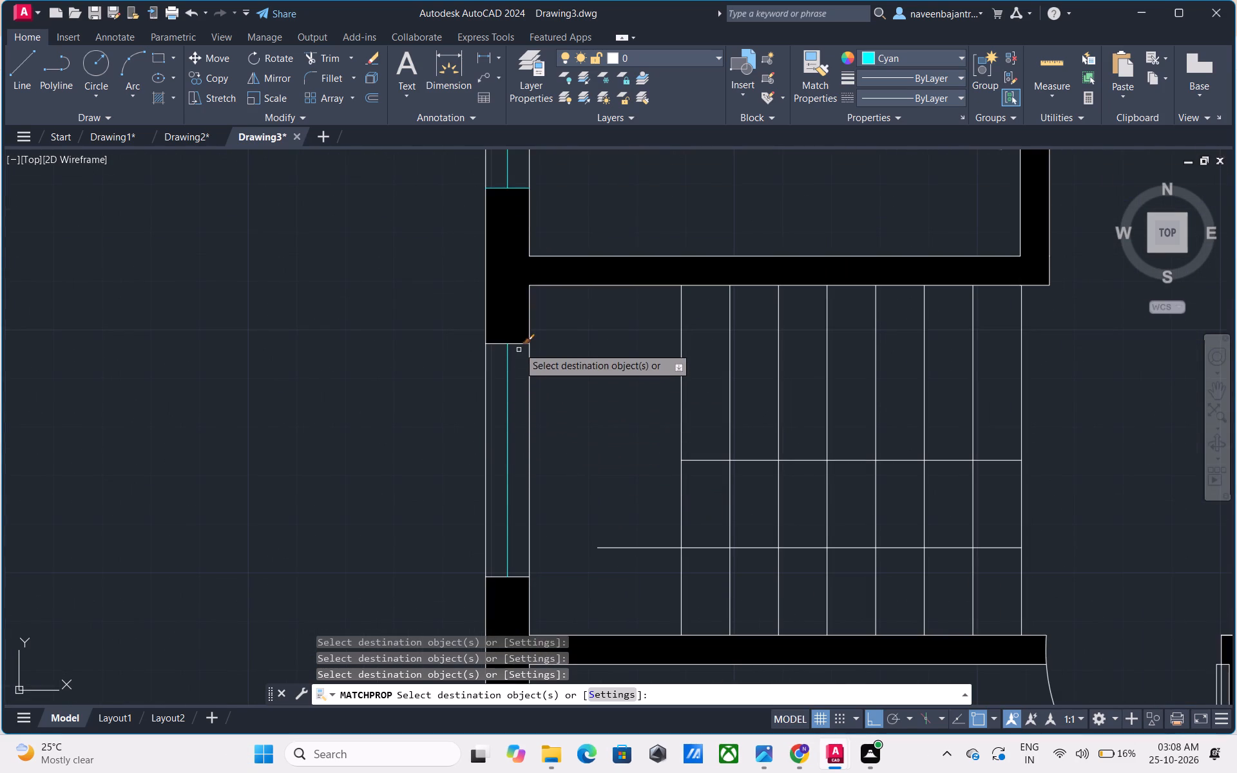
click(519, 345)
scroll(519, 345, down, 2)
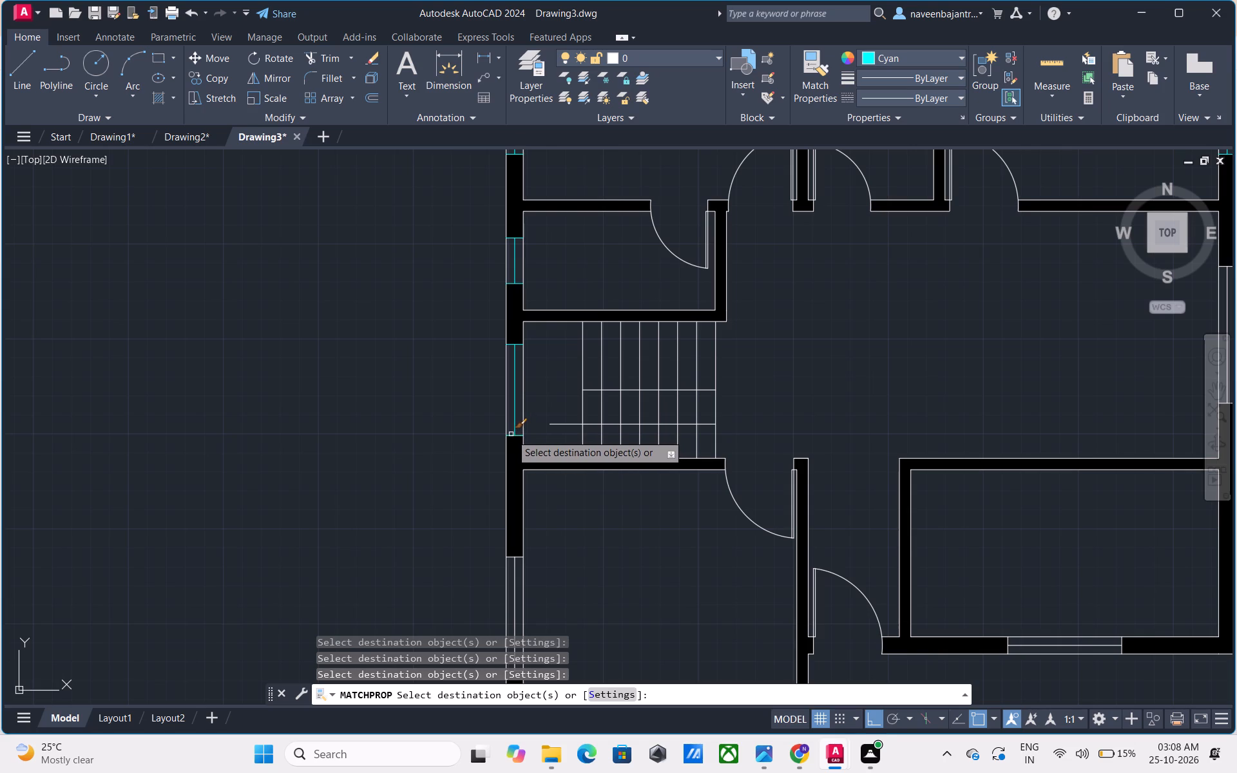
click(511, 434)
Apply the cyan line's properties to the middle and end lines of the lower-left room's window in the left outer wall.
scroll(511, 434, down, 2)
middle_drag(528, 464, 579, 343)
scroll(579, 343, up, 2)
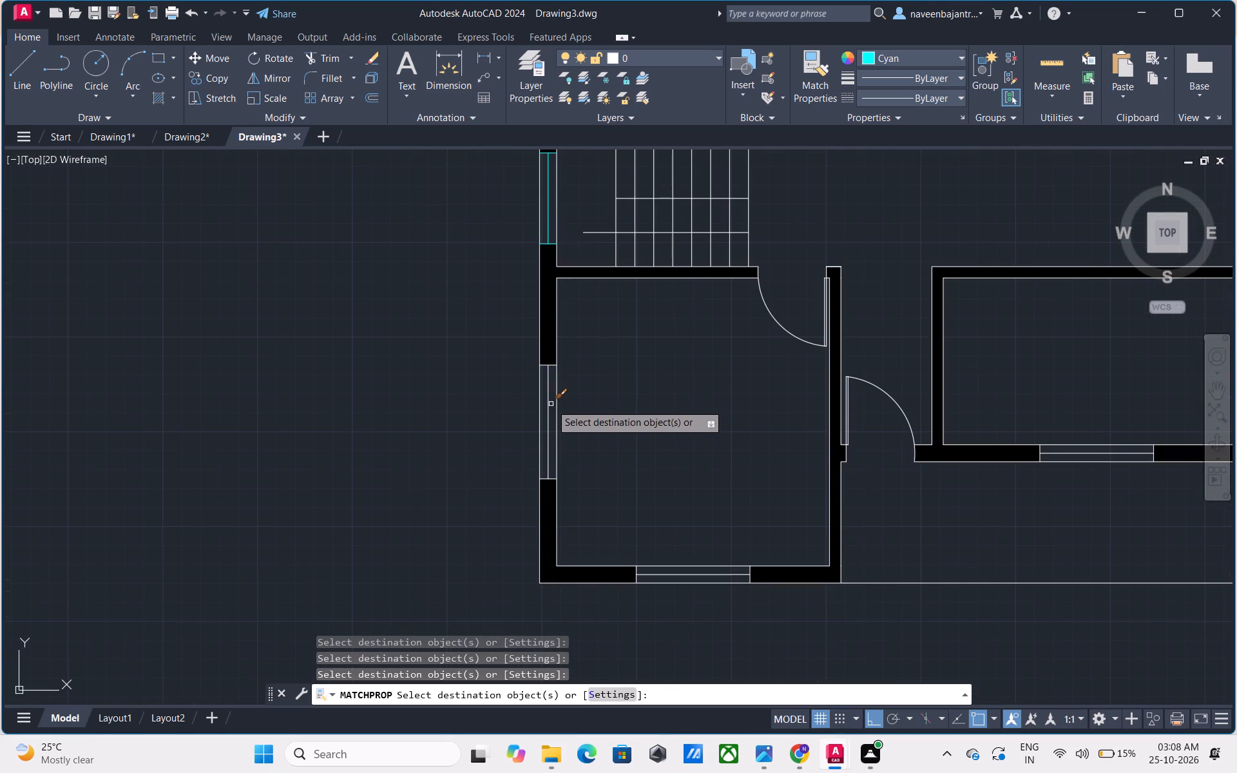
click(549, 404)
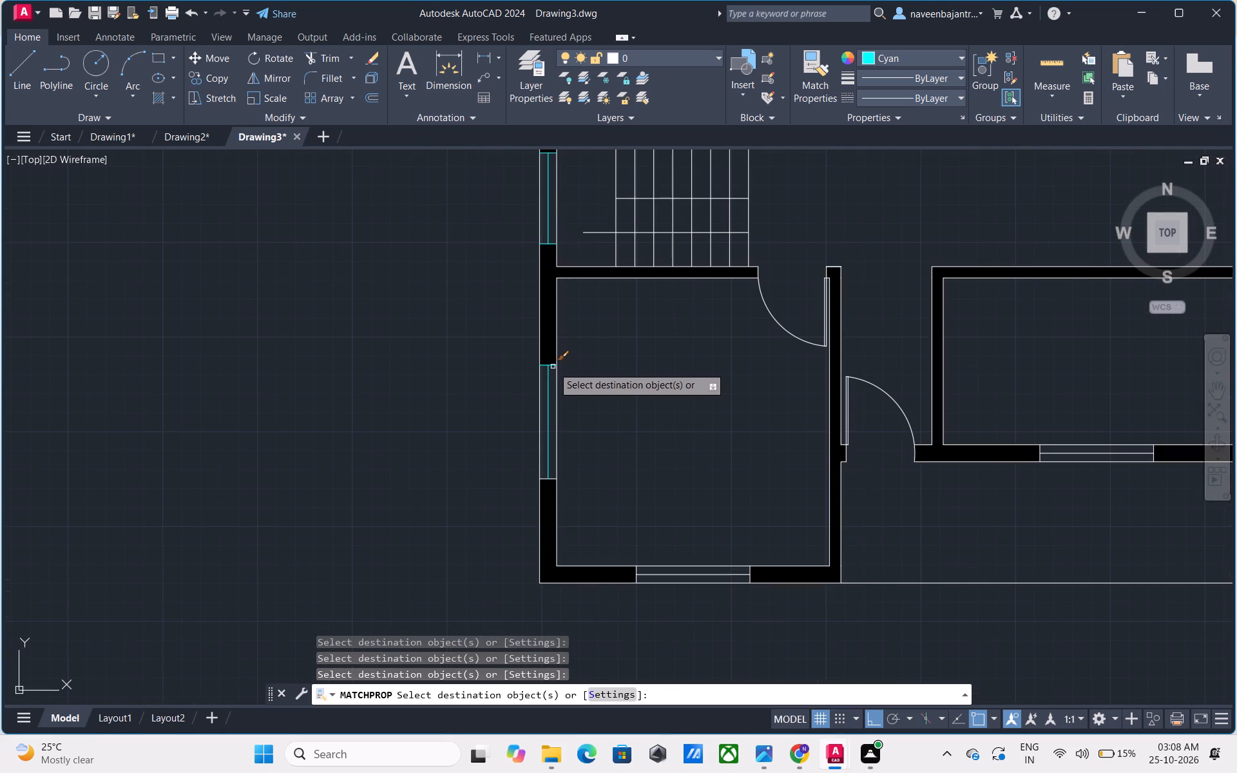
click(553, 366)
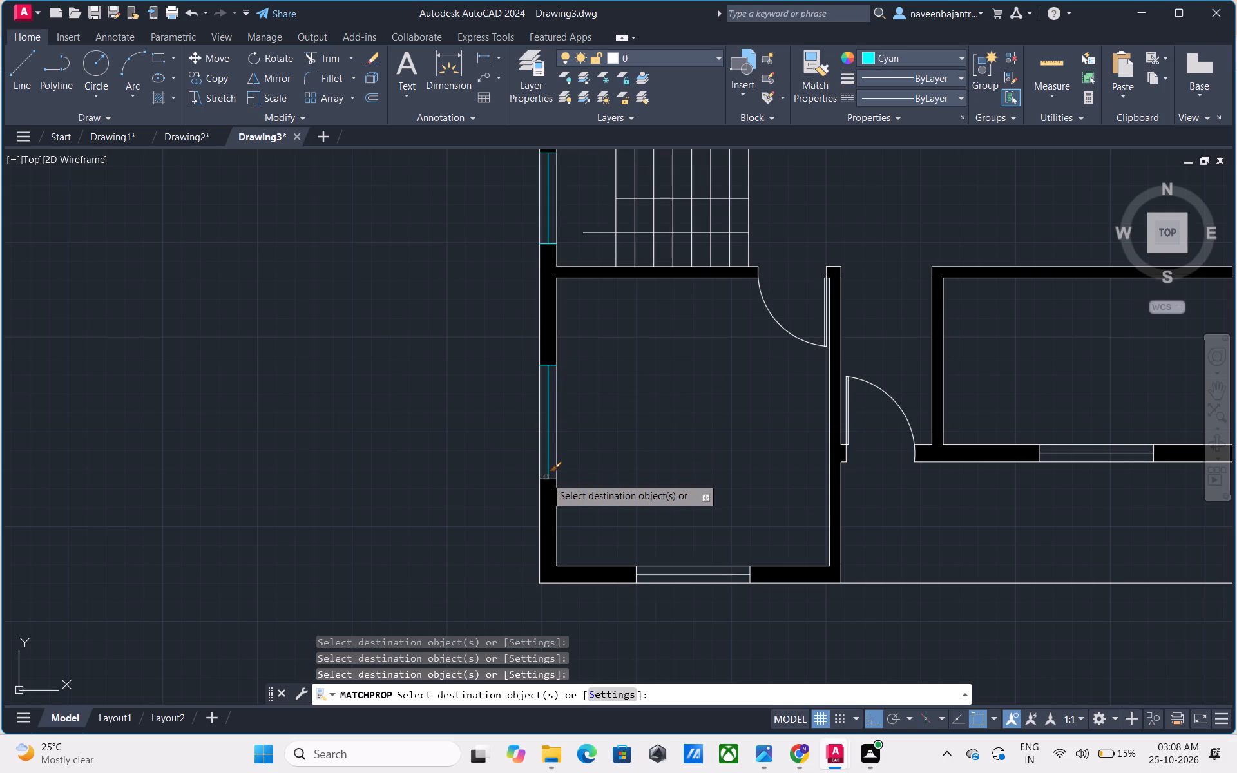
scroll(546, 480, up, 3)
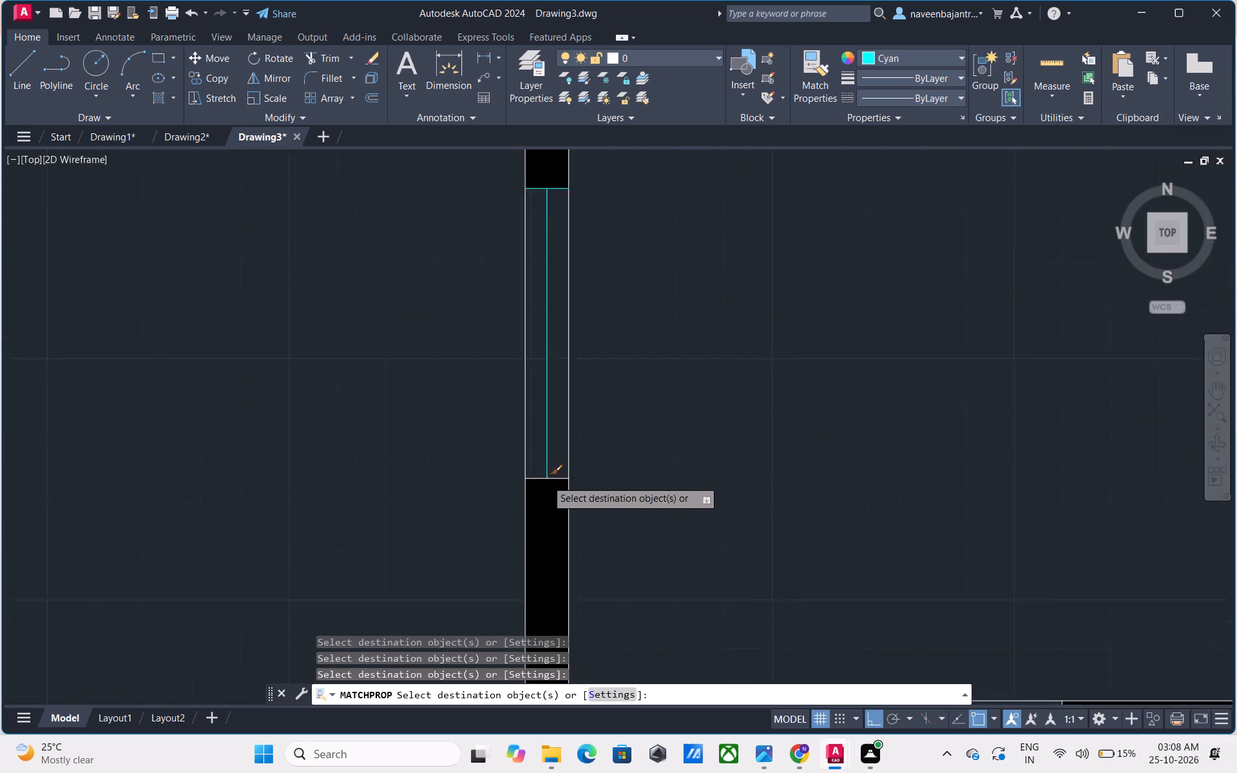
click(534, 479)
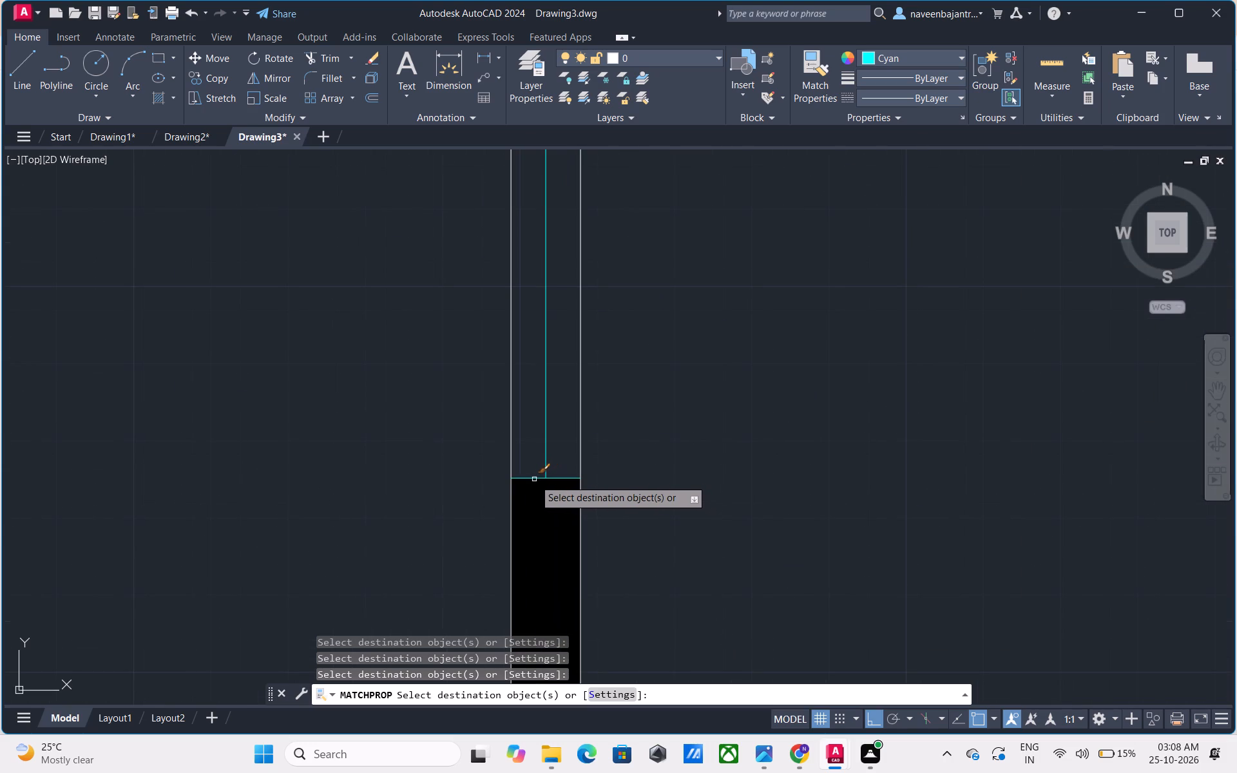
Apply the cyan line's properties to the middle and end lines of the lower-left room's window in the bottom outer wall.
scroll(534, 479, down, 3)
scroll(669, 590, up, 2)
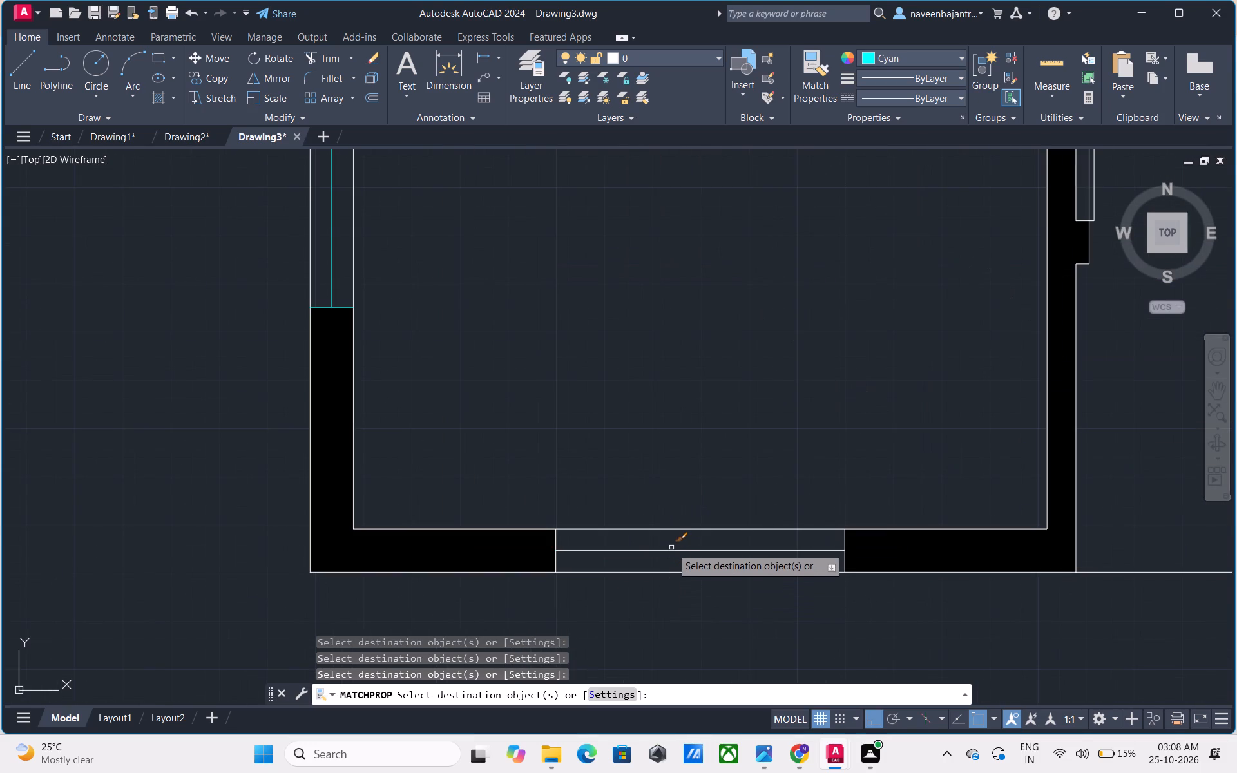
click(667, 550)
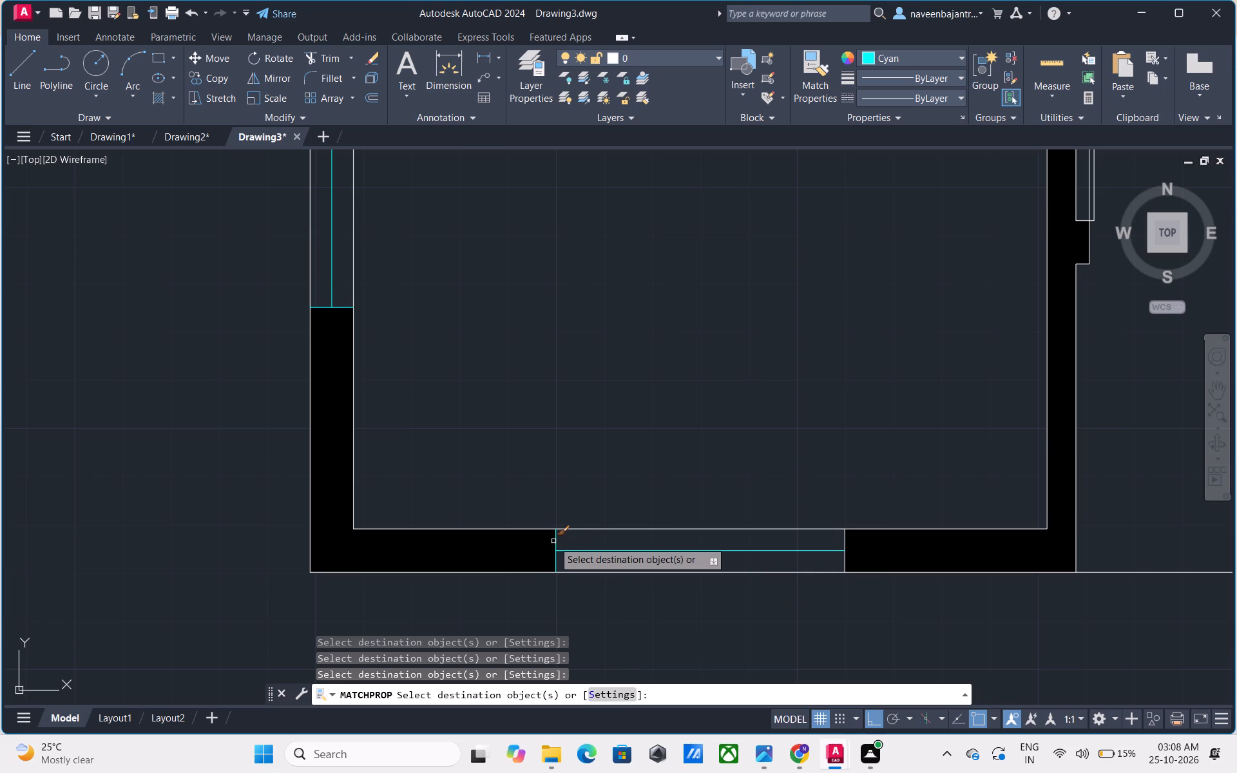
click(553, 540)
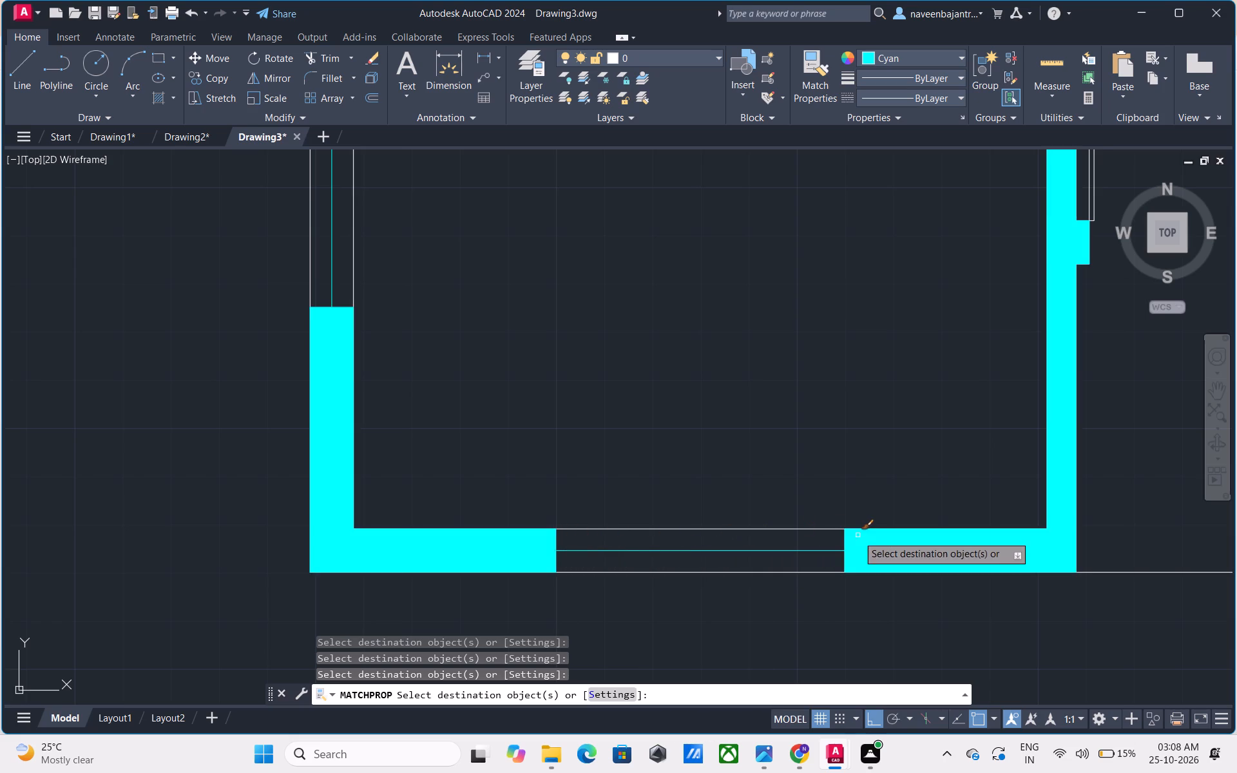
click(843, 539)
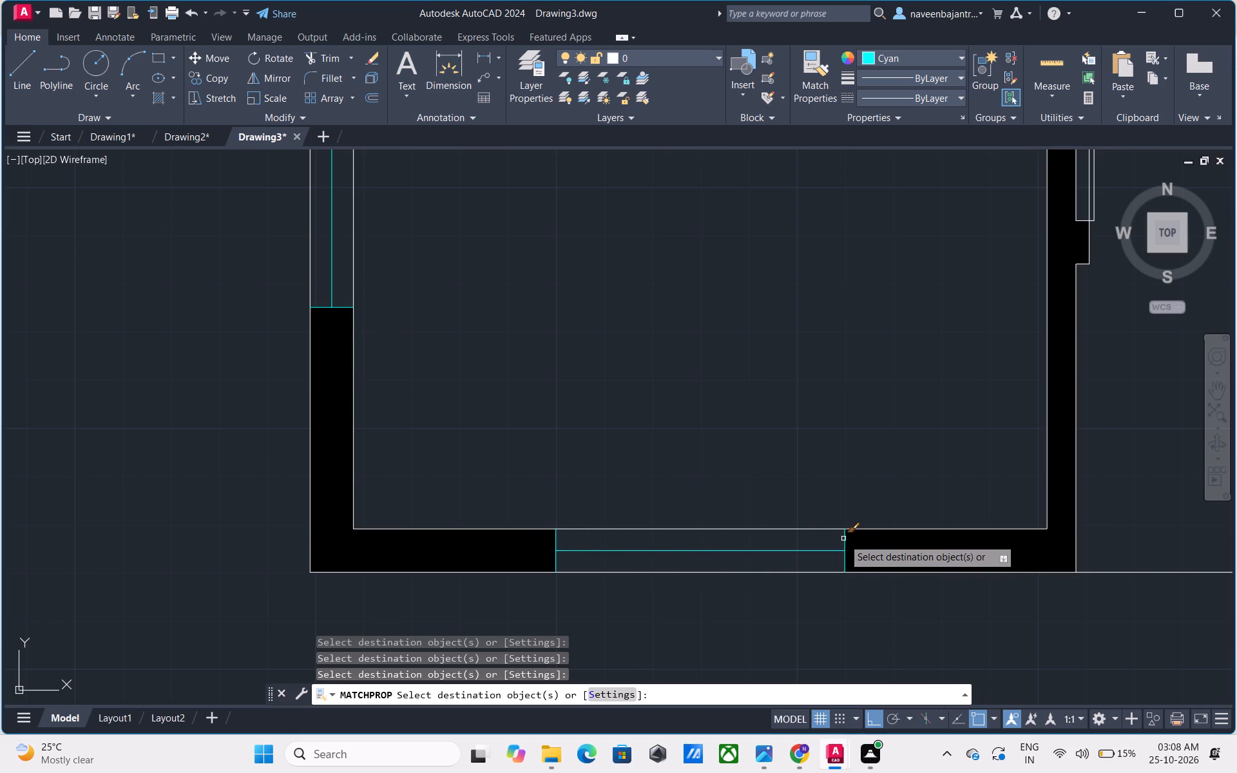
Apply the cyan line's properties to the middle and end lines of the window in the lower-right room's bottom wall.
scroll(843, 539, down, 3)
middle_drag(983, 516, 564, 567)
scroll(646, 533, up, 2)
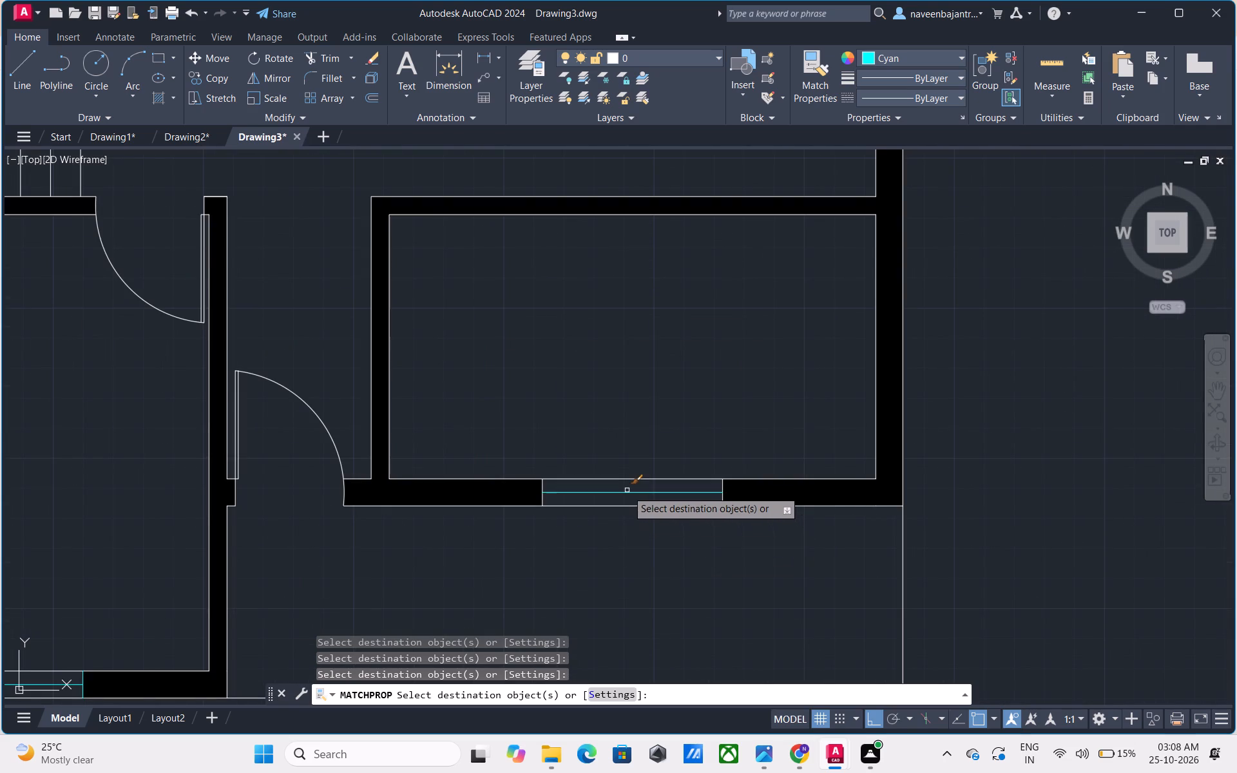
click(627, 490)
click(544, 487)
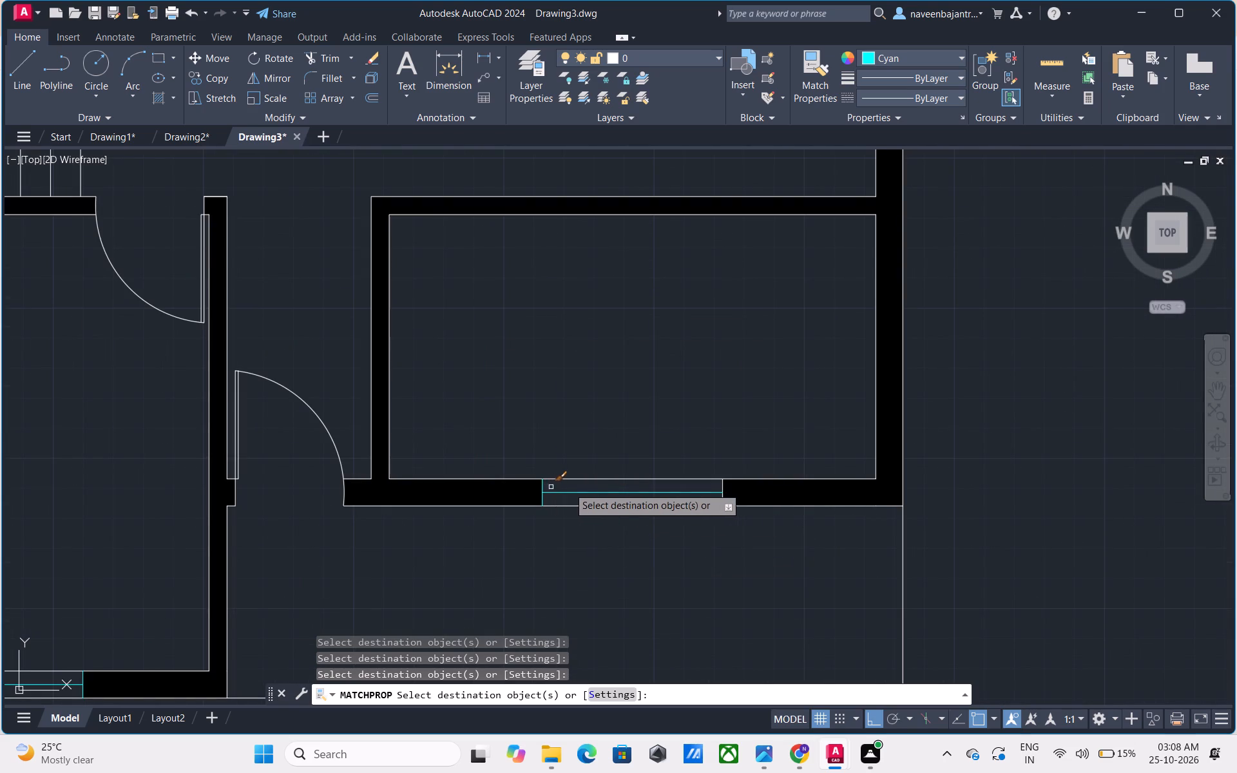
click(721, 500)
Apply the cyan line's properties to the middle and end lines of the central hall's window in the right outer wall, finishing the property matching.
scroll(721, 500, down, 3)
scroll(772, 368, up, 2)
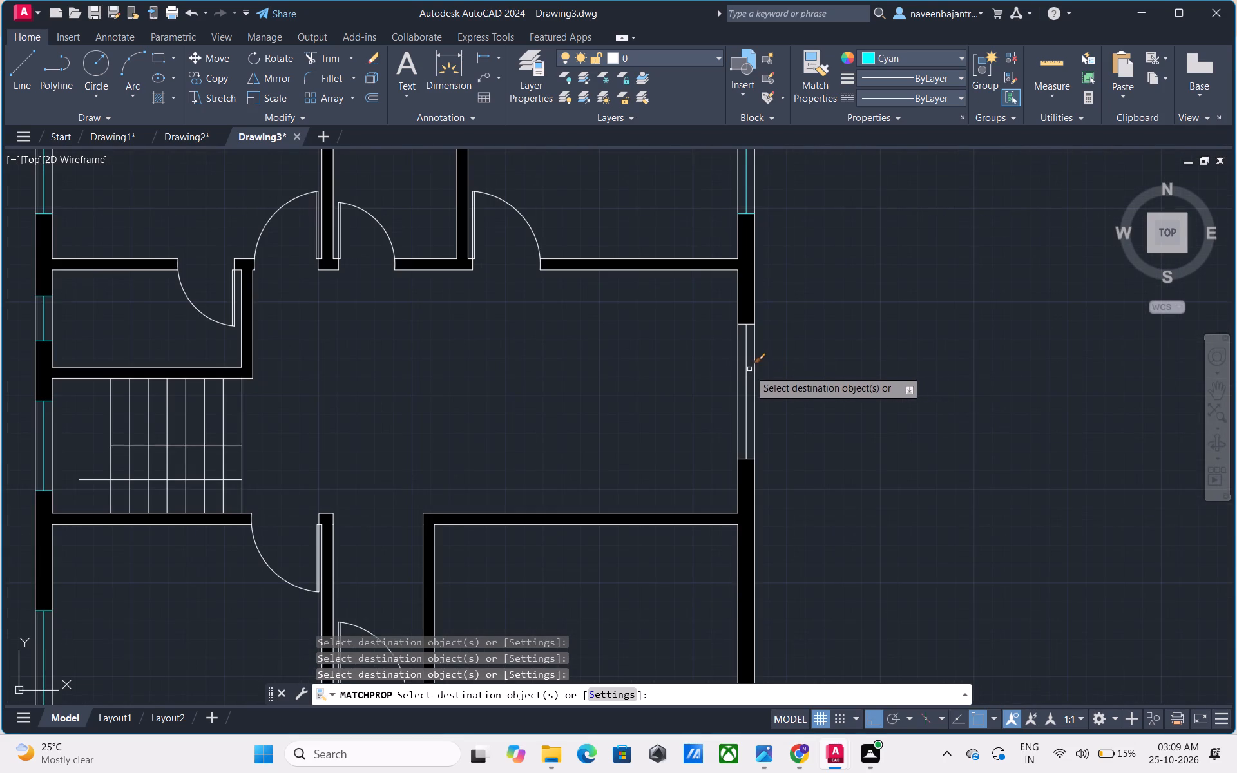
click(747, 373)
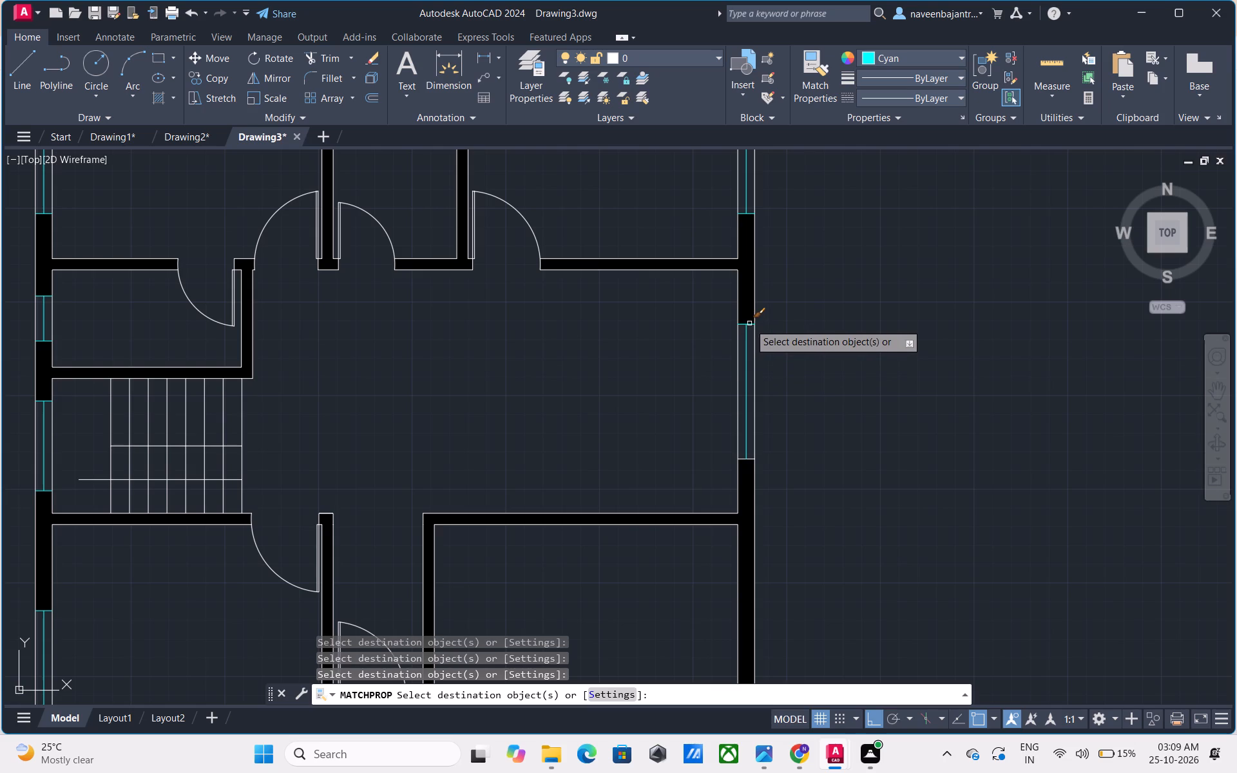
click(749, 323)
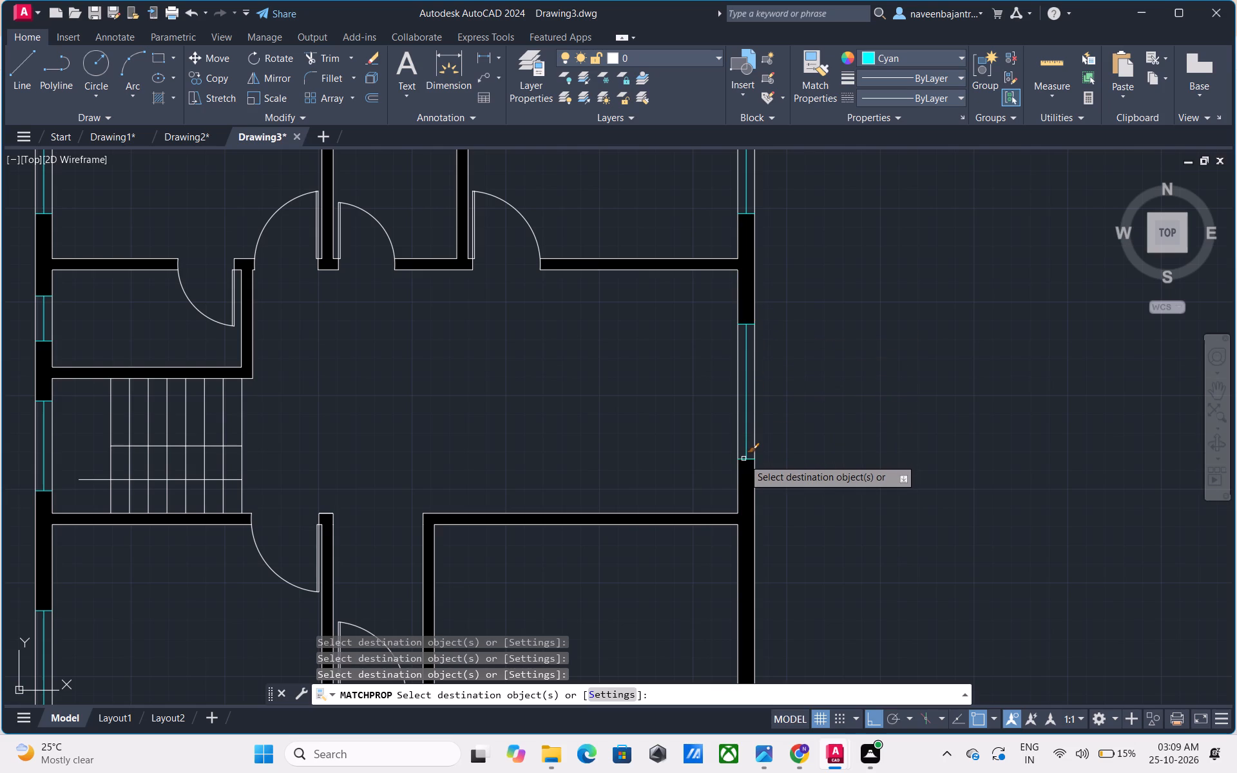
click(743, 459)
key(Escape)
scroll(667, 461, down, 1)
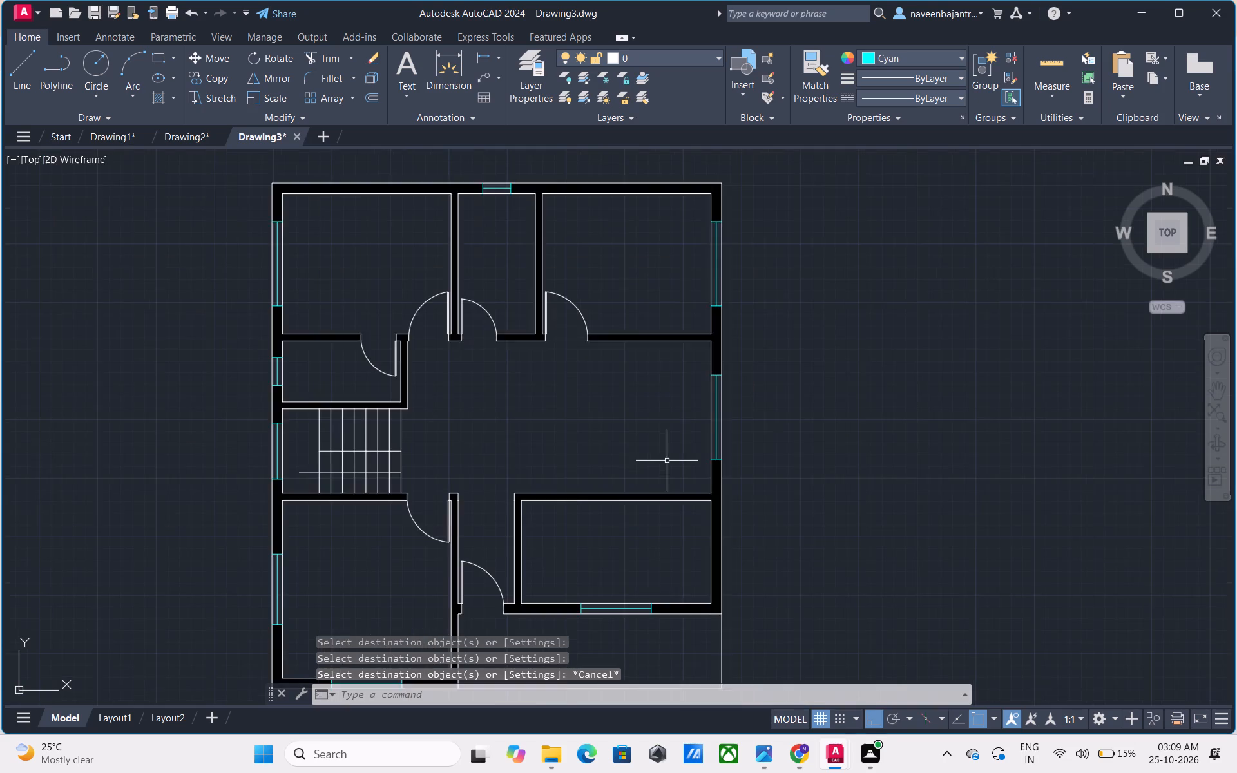
scroll(667, 461, down, 1)
middle_drag(575, 442, 644, 441)
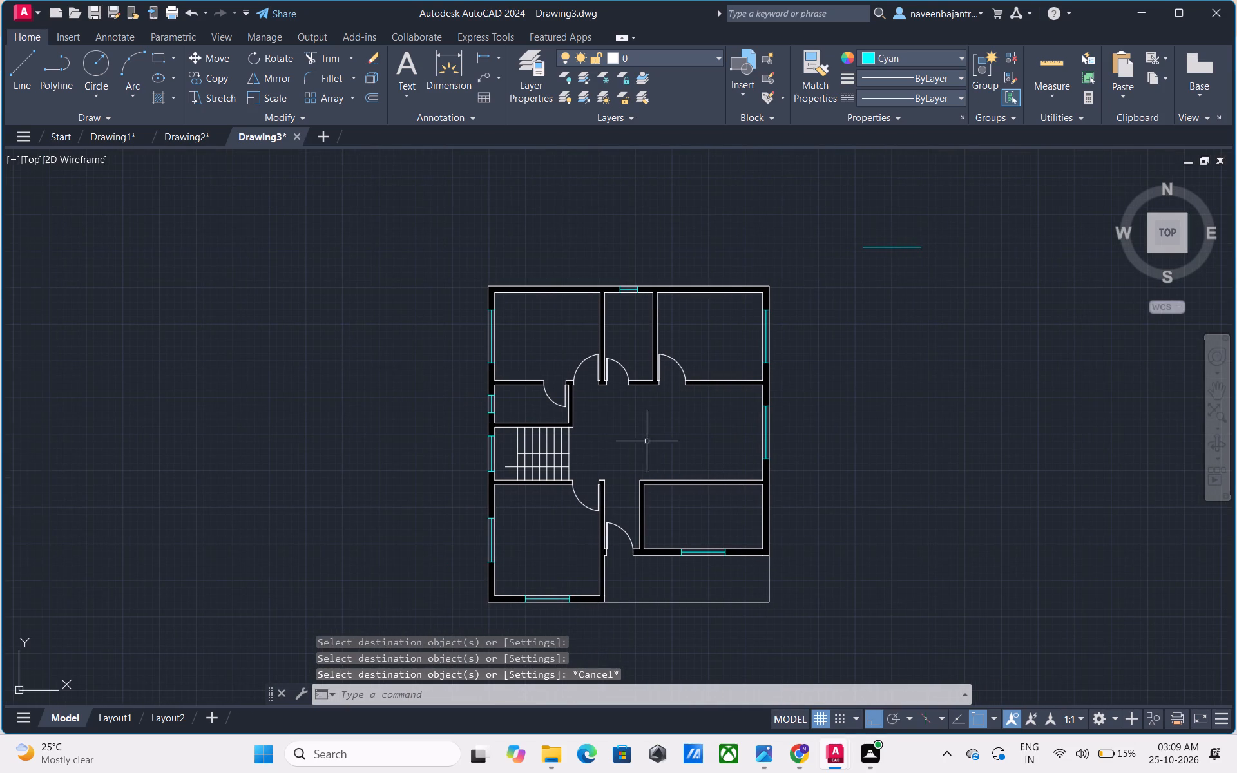
Trim the white wall lines on both sides of the upper-left room's and the small room's windows in the left outer wall.
key(Escape)
text(TR)
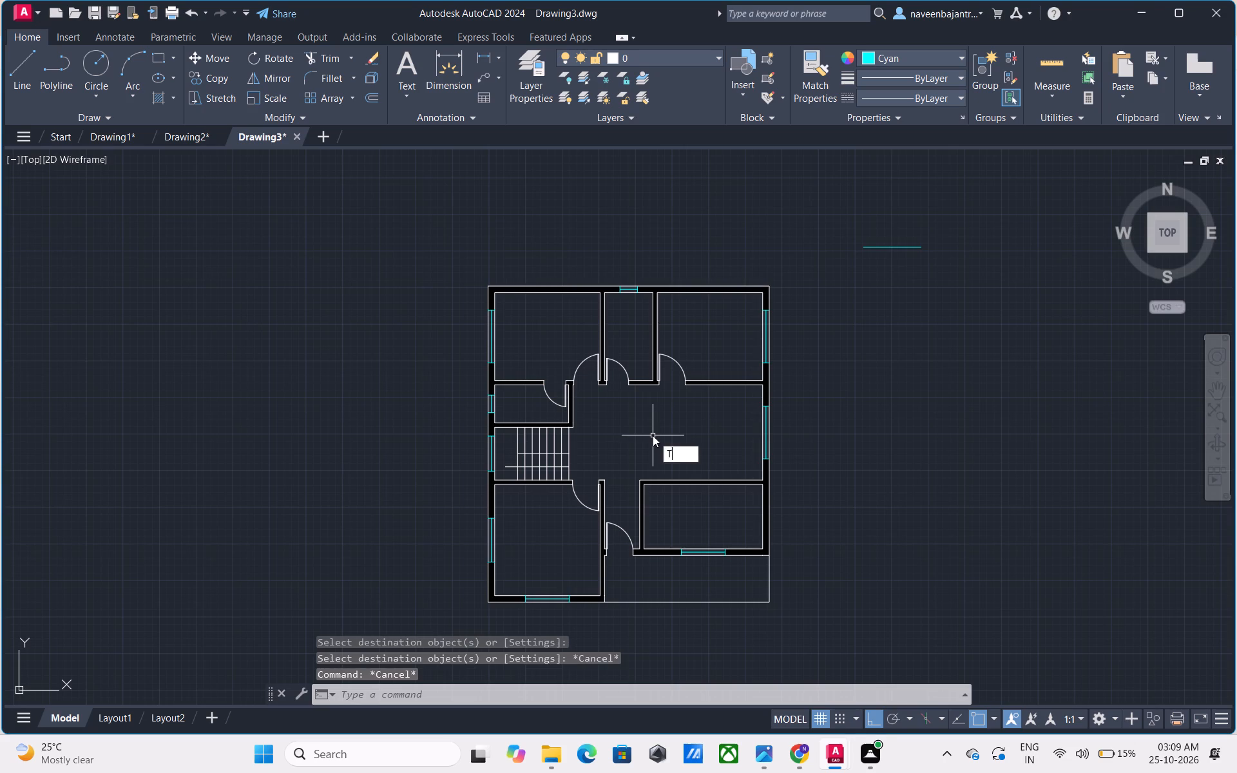
key(space)
scroll(486, 364, up, 2)
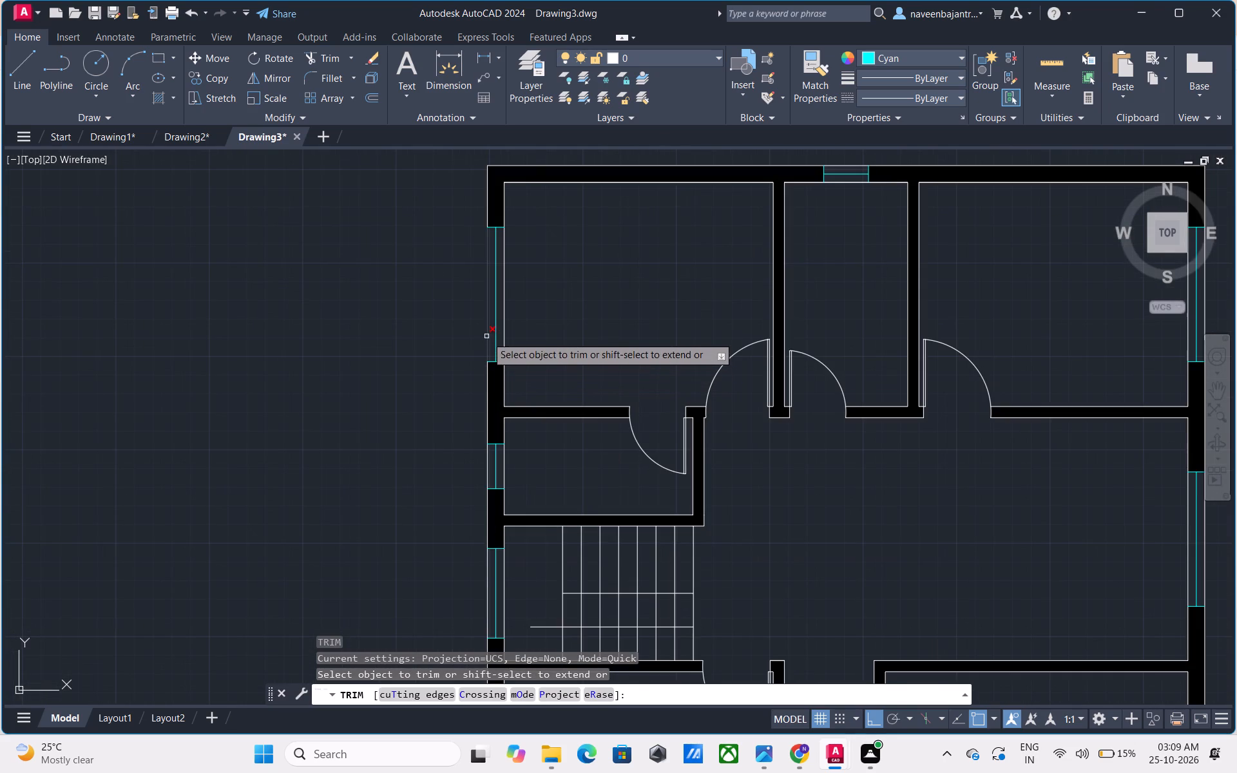
click(486, 336)
click(502, 320)
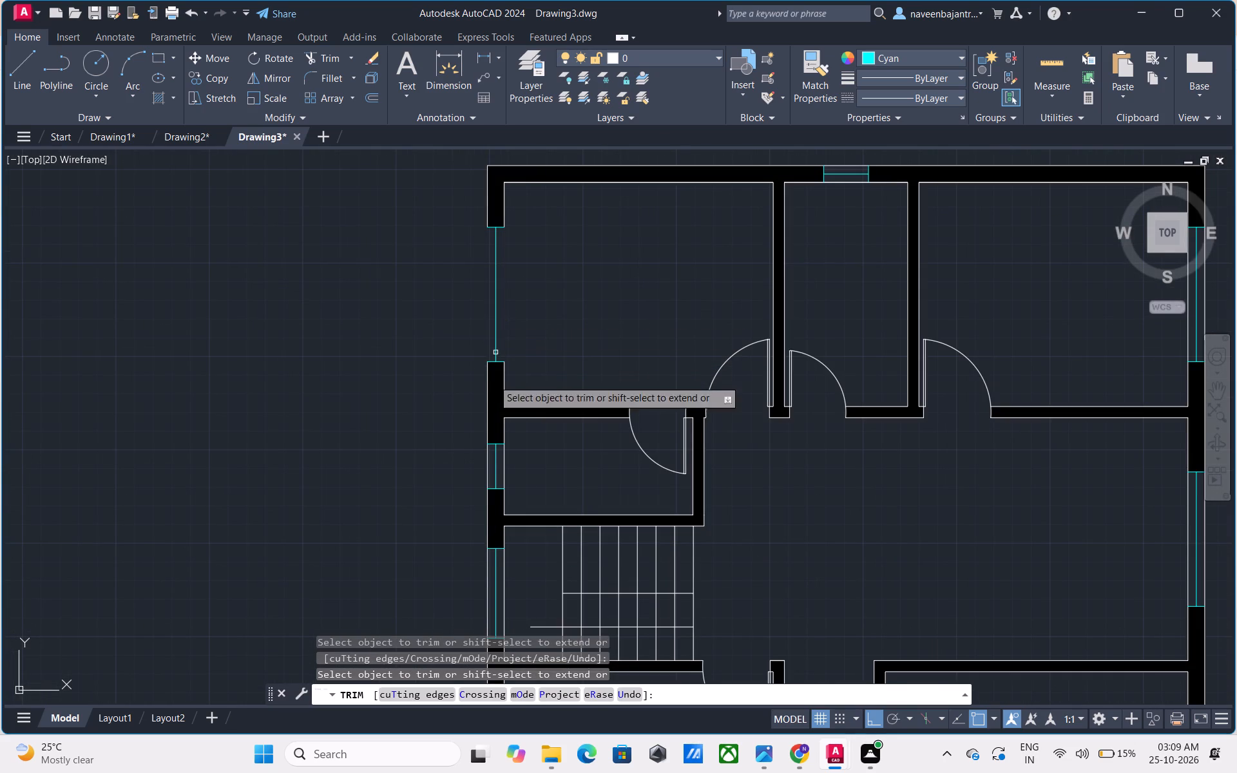
click(503, 460)
click(483, 470)
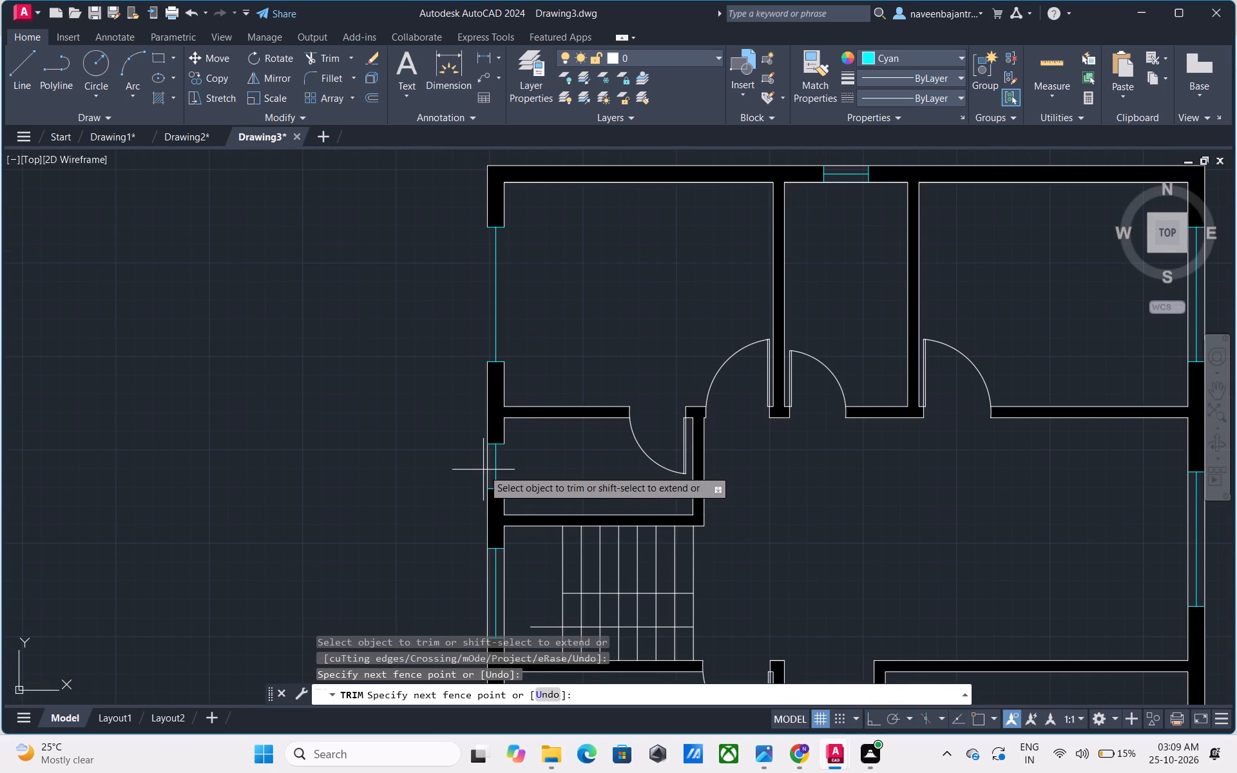
click(488, 467)
Trim the white wall lines on both sides of the stair window and the lower-left room's window in the left outer wall.
scroll(488, 467, down, 2)
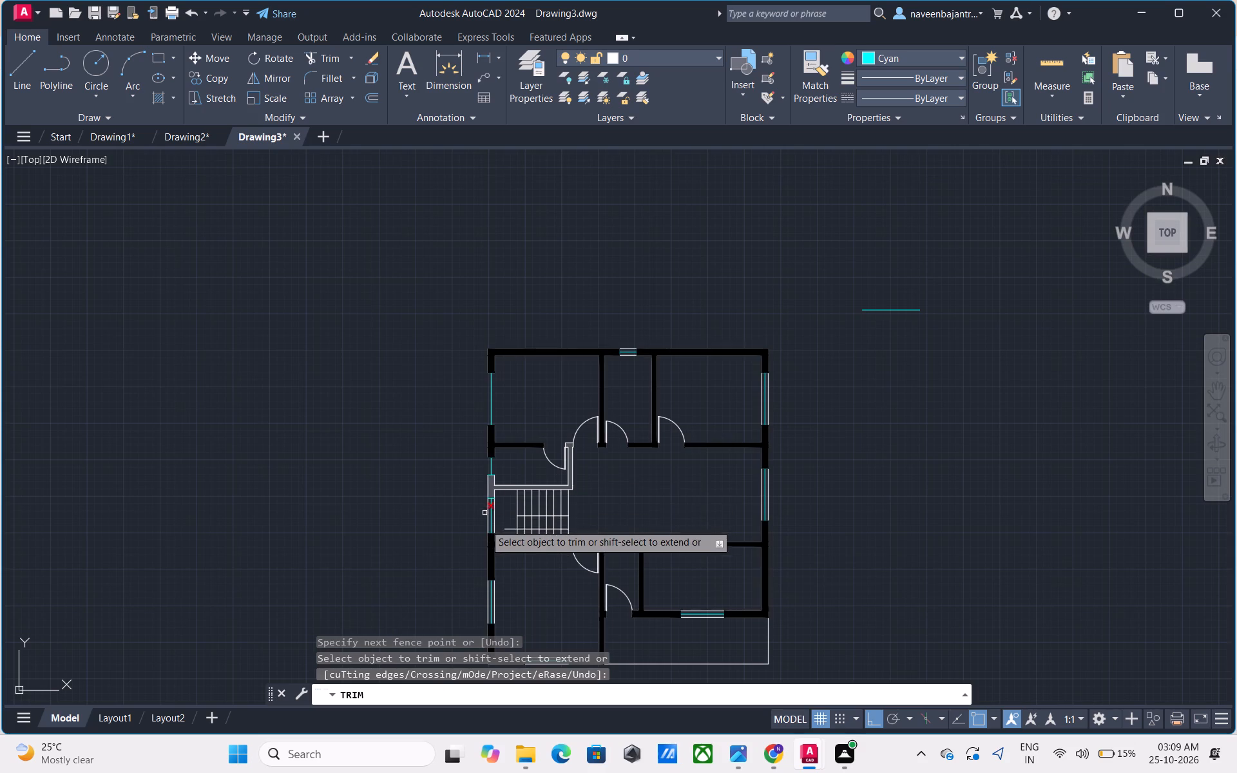
middle_drag(484, 534, 518, 431)
scroll(521, 449, up, 1)
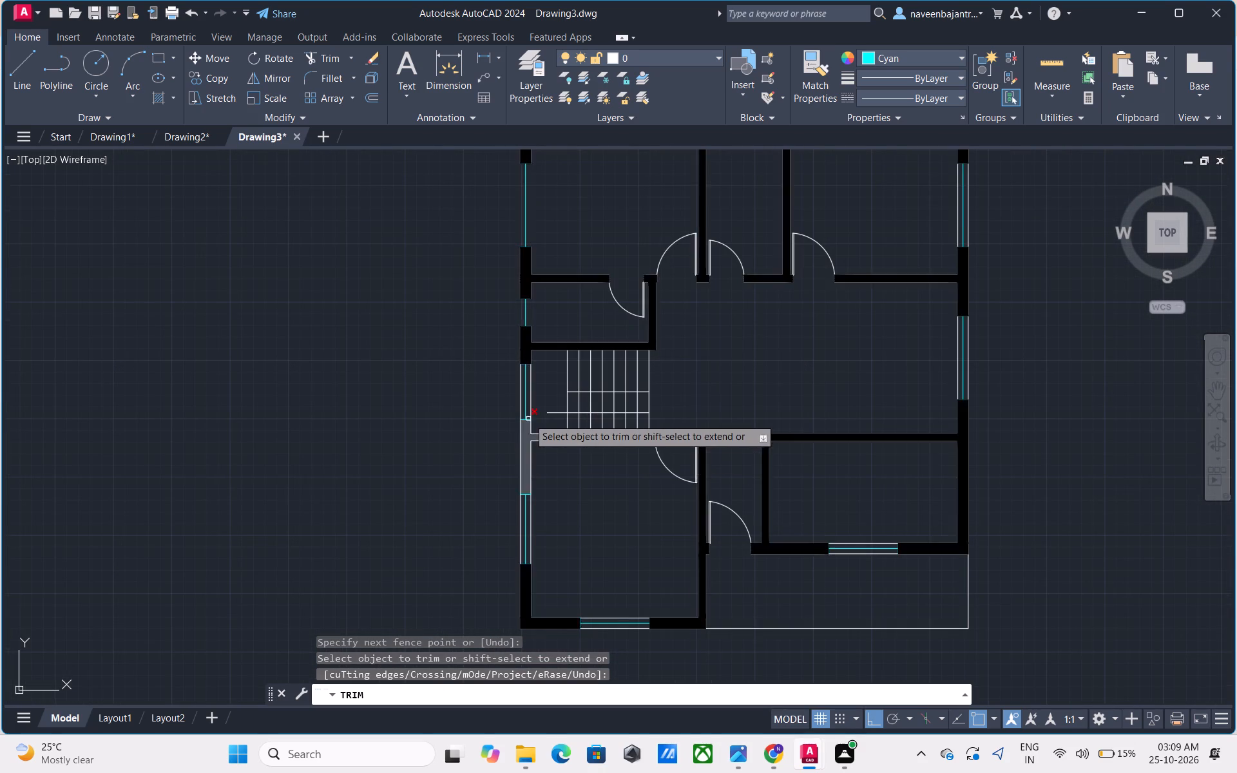
click(532, 399)
click(520, 388)
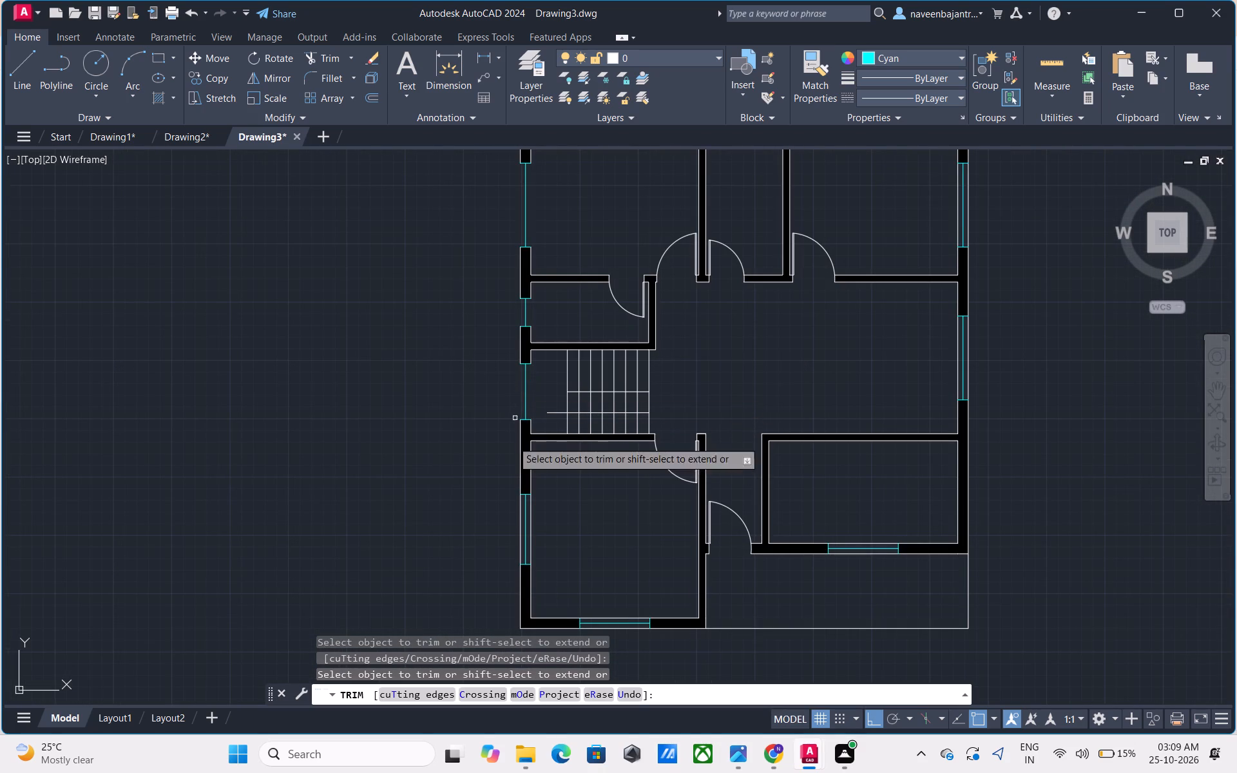
click(532, 517)
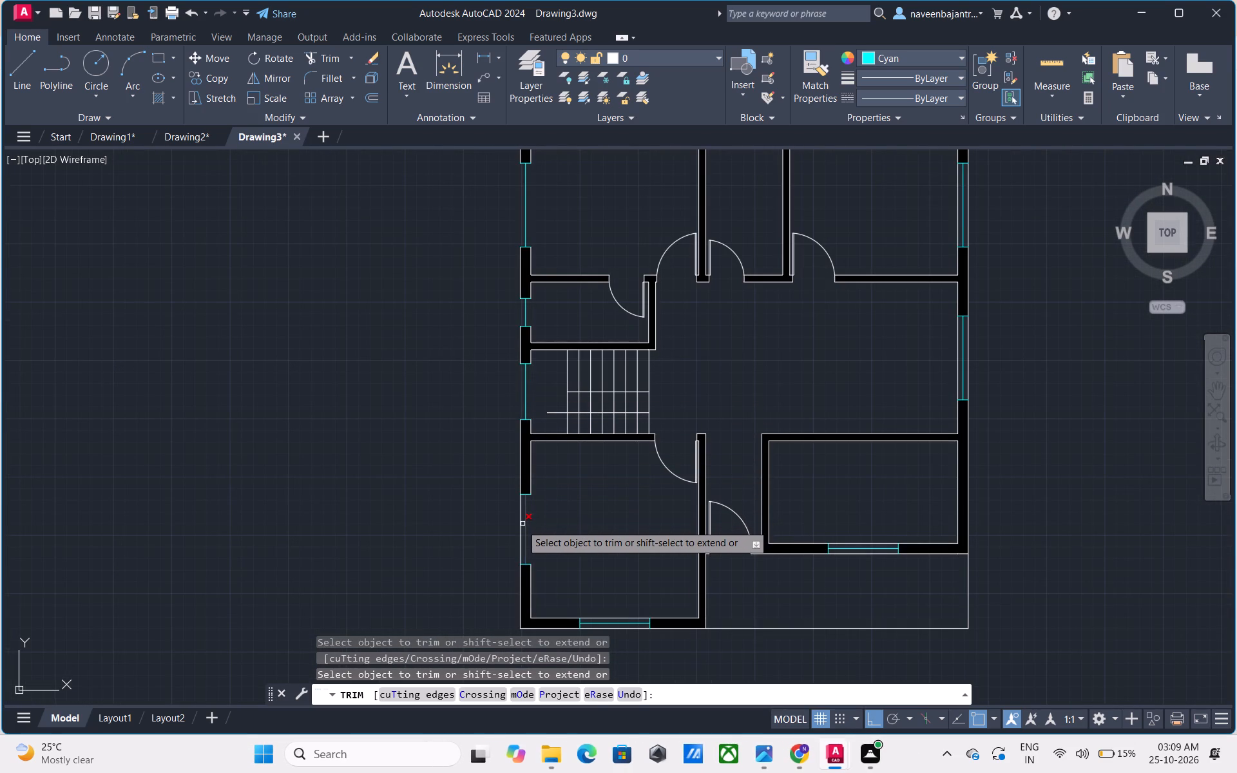
click(521, 525)
Trim the white wall lines on both sides of the windows in the bottom walls of the lower-left and lower-right rooms.
click(616, 631)
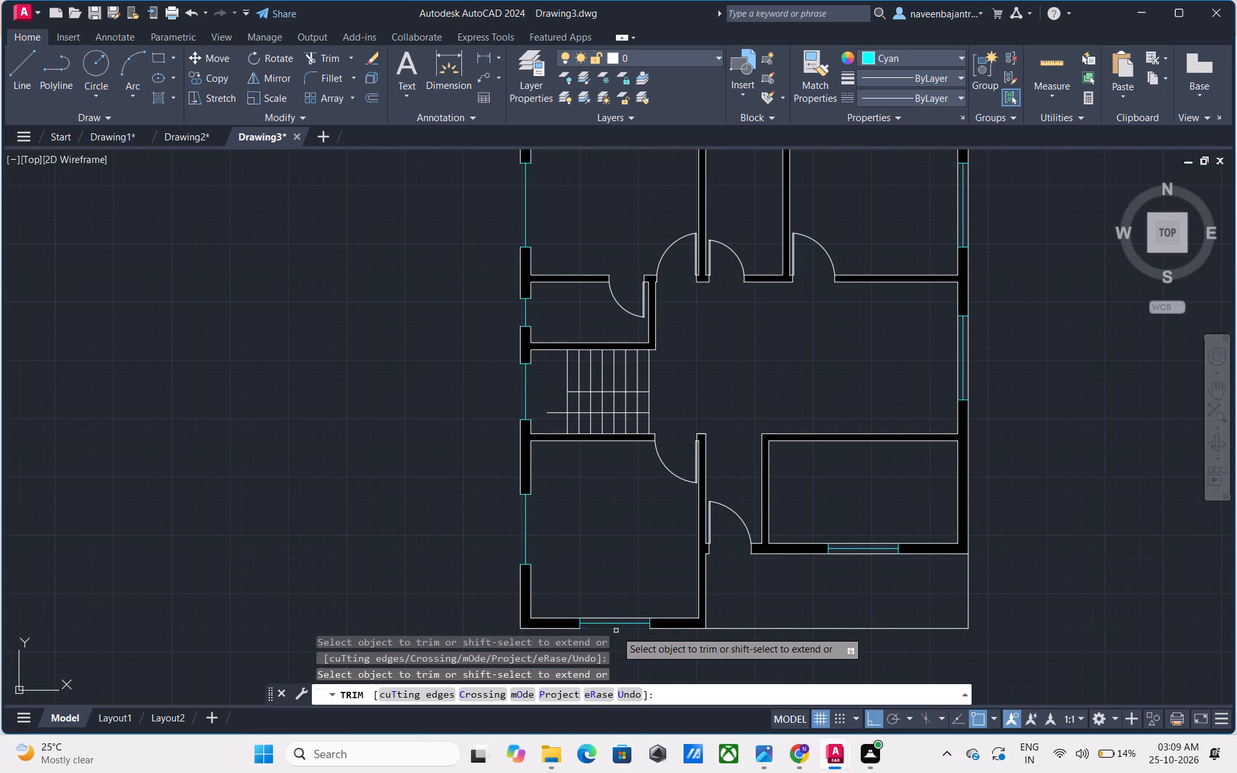
click(620, 619)
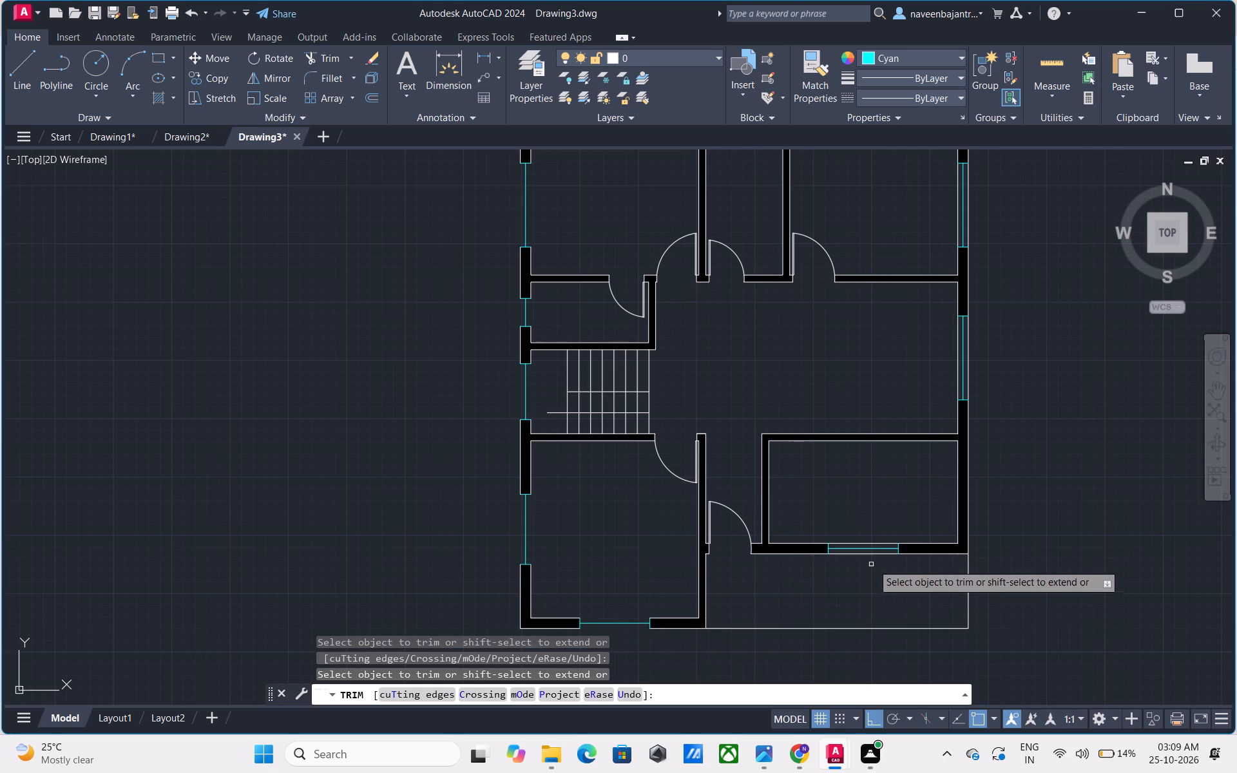
click(873, 555)
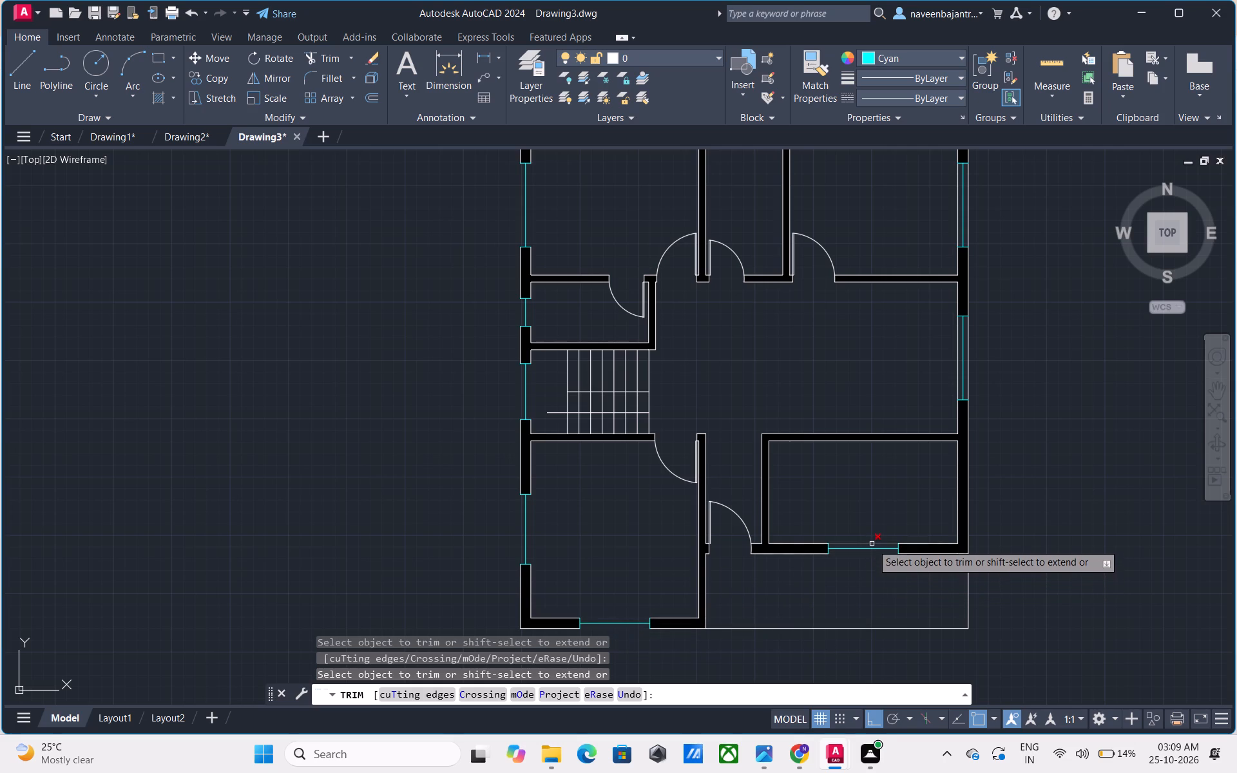
click(872, 544)
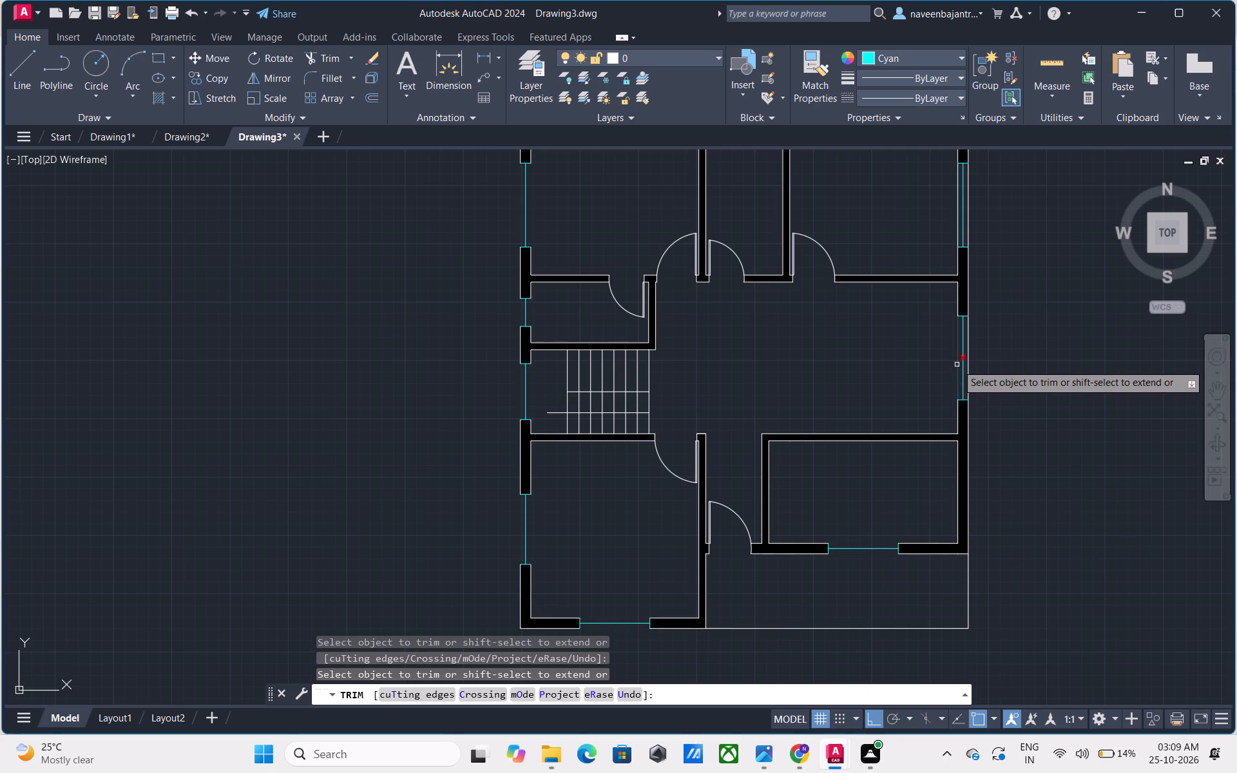
Trim the white wall lines on both sides of the central hall's and the upper-right room's windows in the right outer wall.
click(957, 364)
click(968, 354)
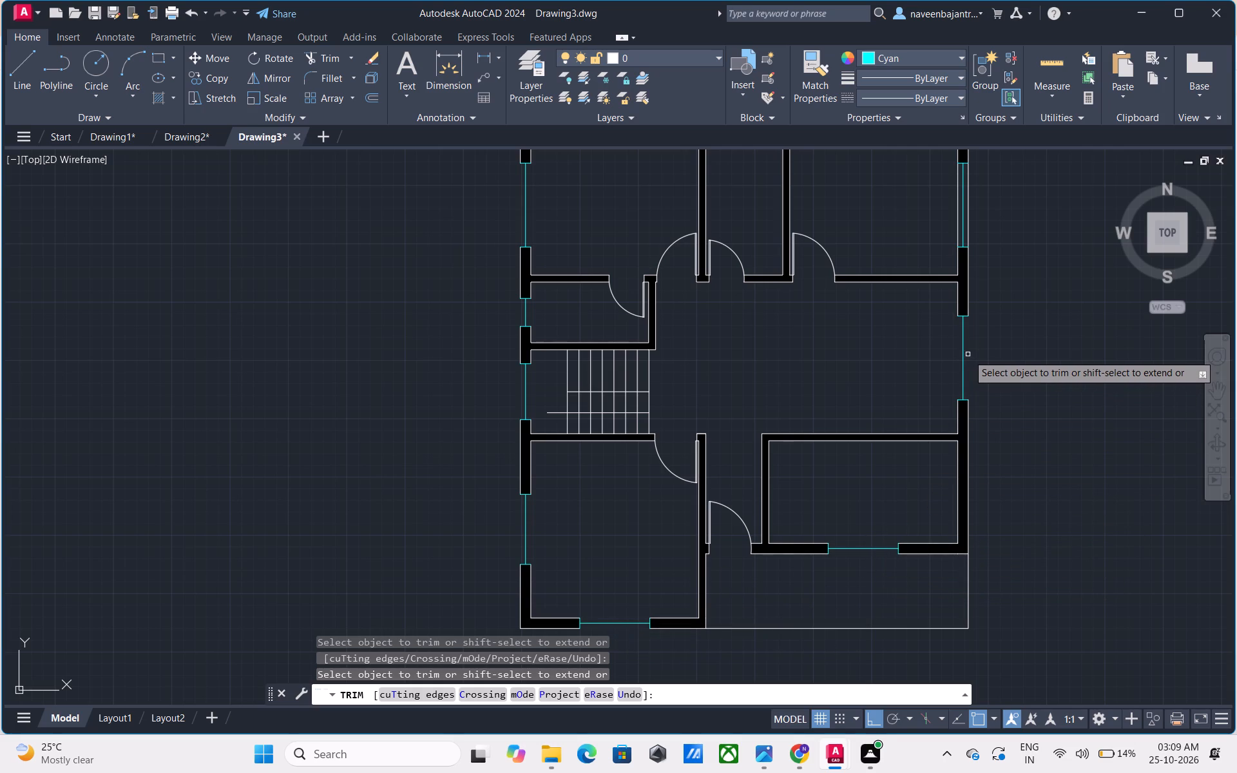
middle_drag(968, 354, 905, 519)
scroll(905, 519, up, 1)
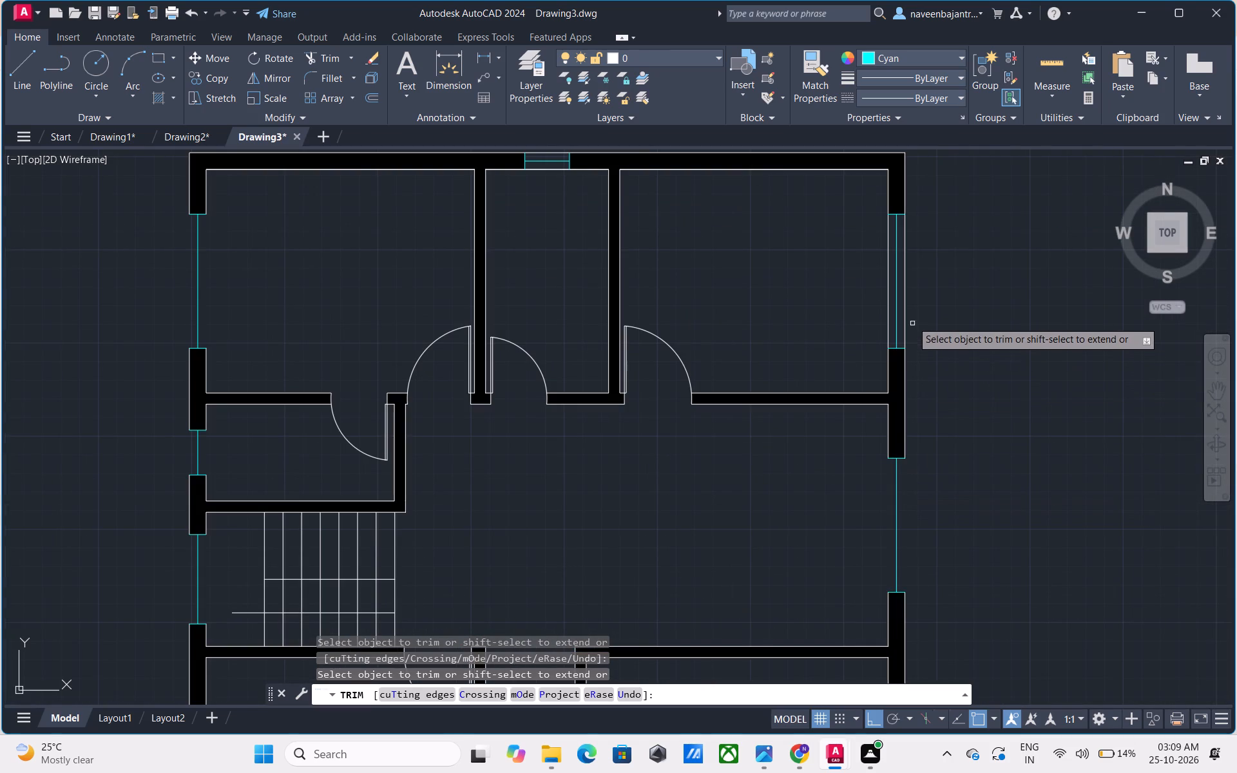
click(906, 309)
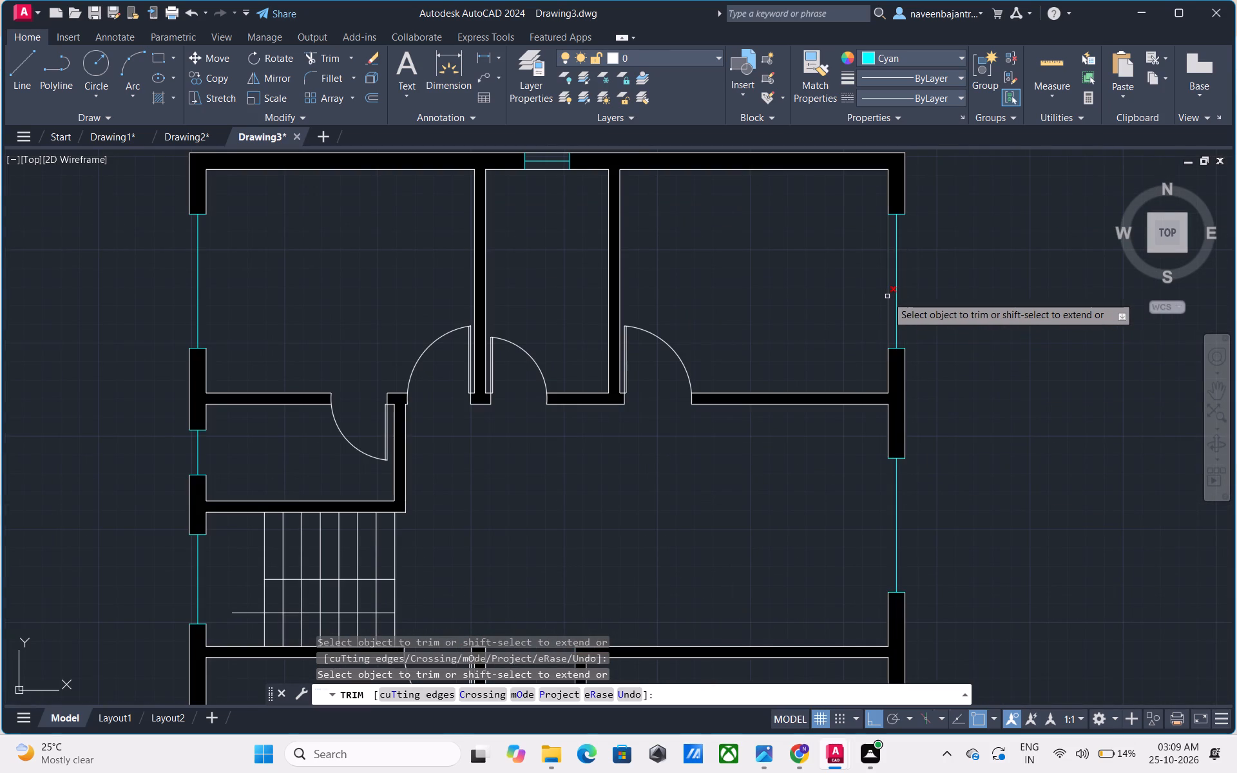
click(887, 296)
key(Escape)
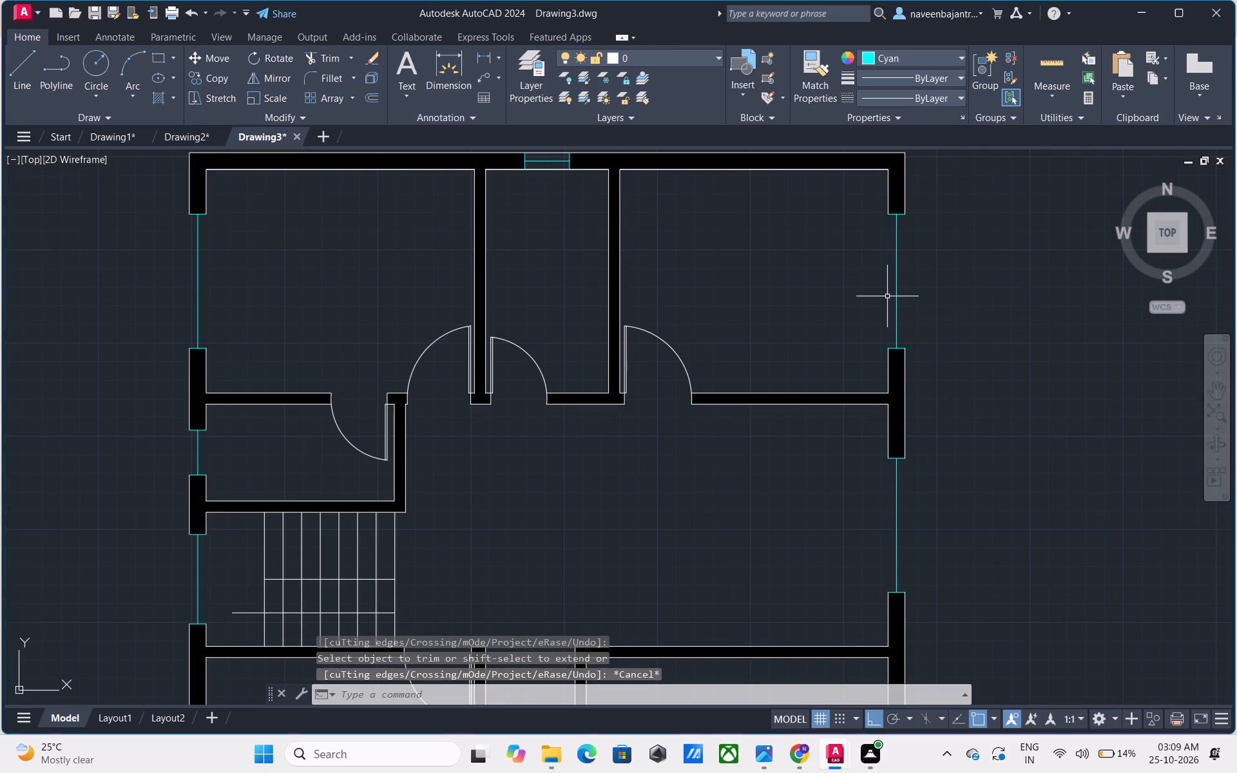
Trim the white wall lines on both sides of the small middle room's window in the top outer wall.
middle_drag(541, 215, 561, 334)
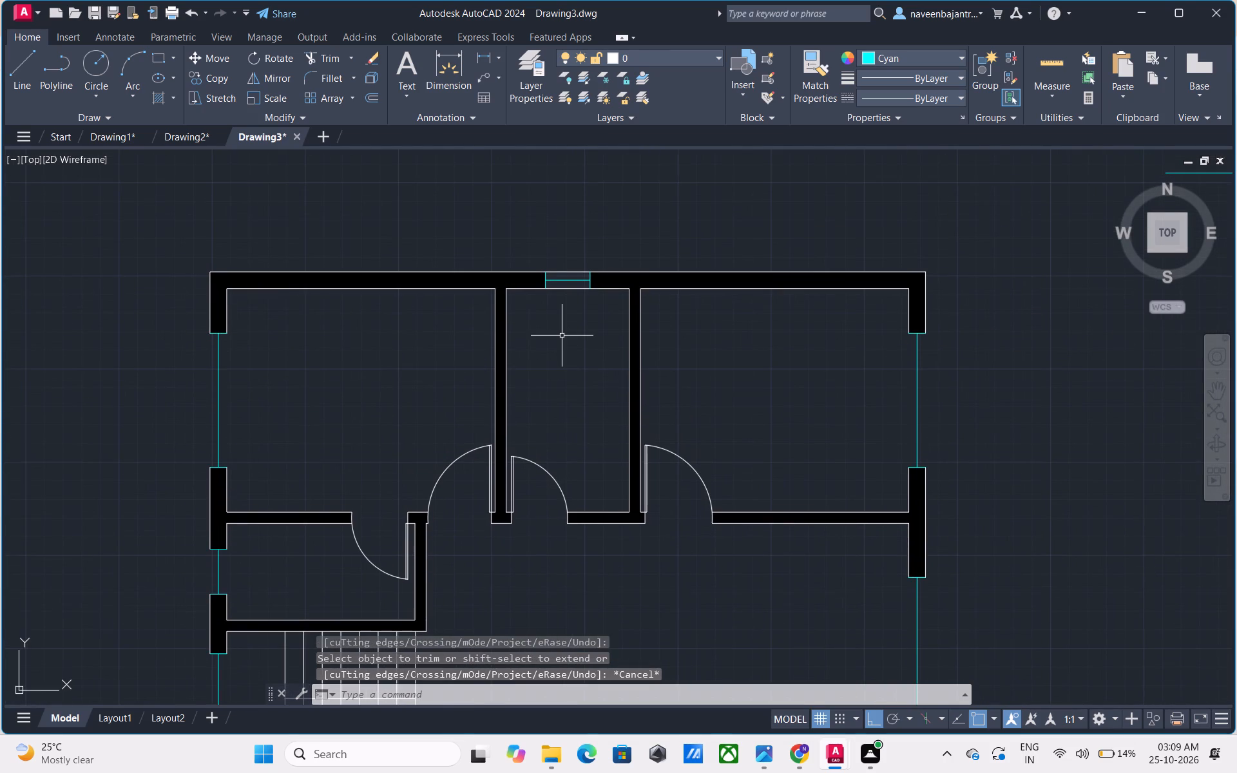
text(TR)
key(space)
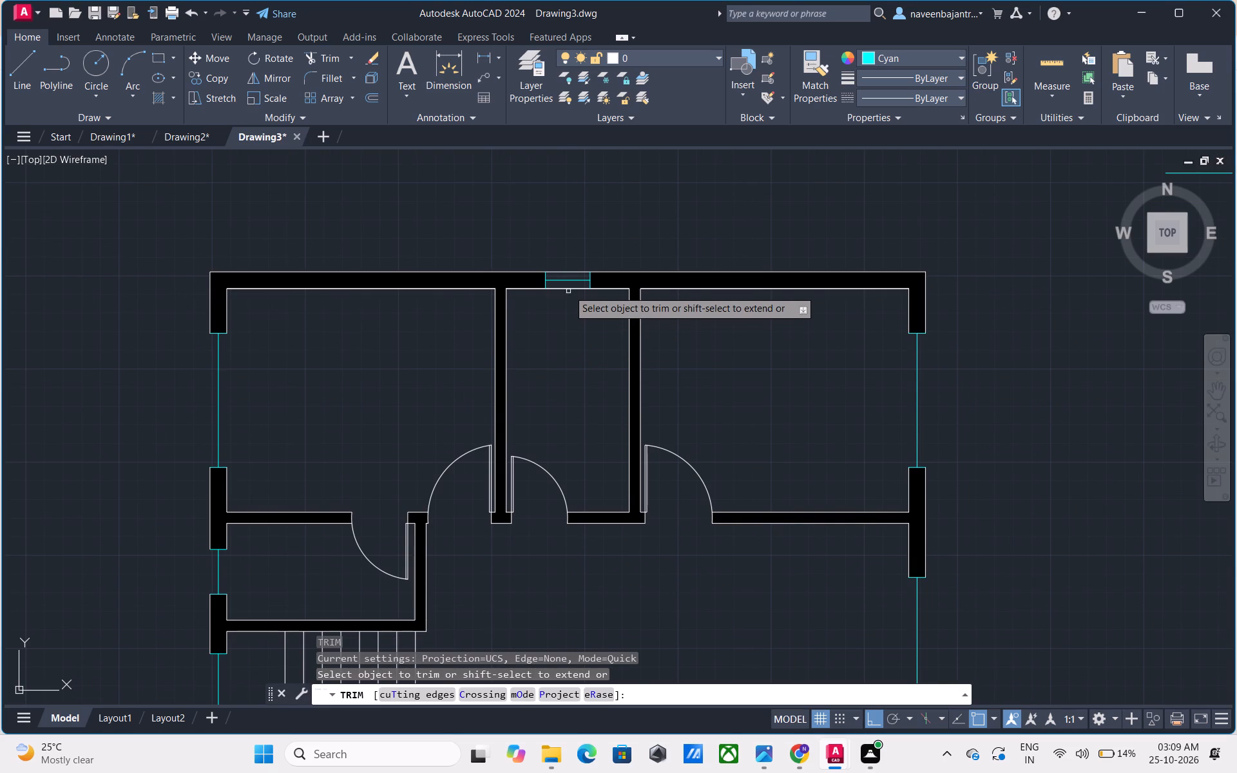
click(568, 290)
click(568, 290)
click(571, 269)
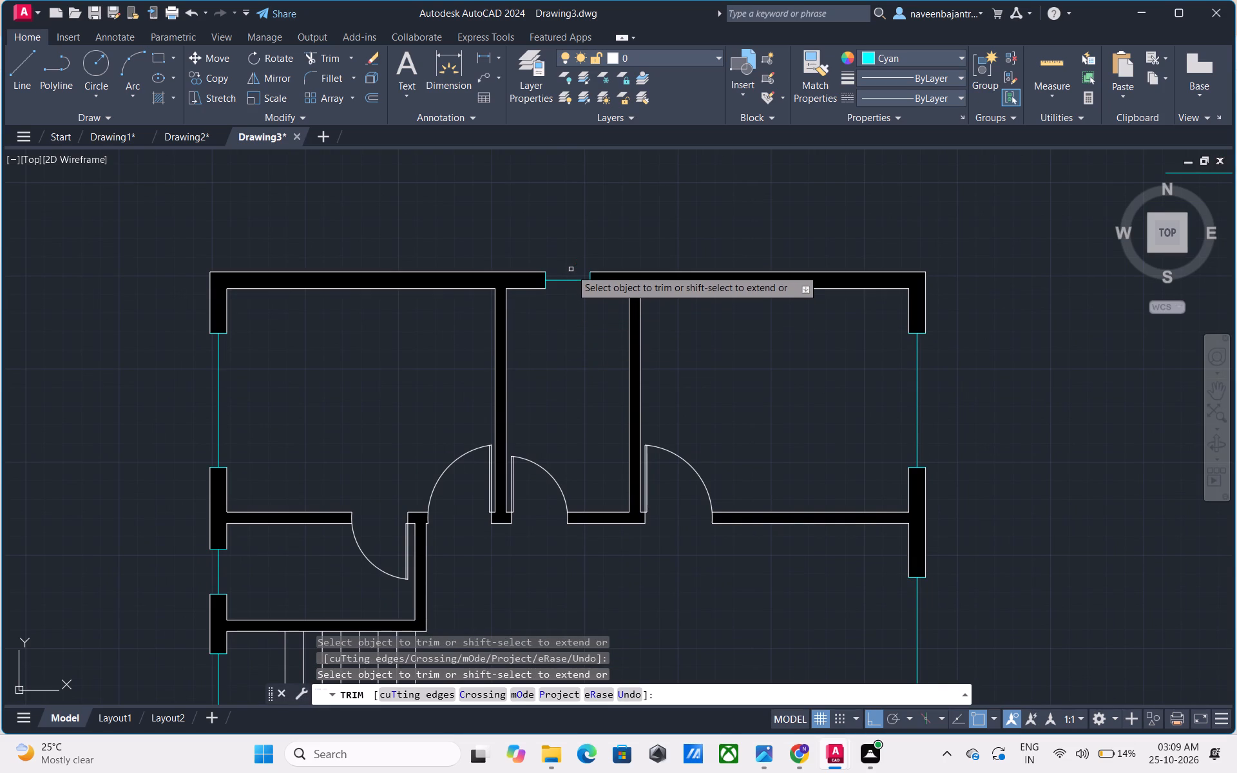
key(Escape)
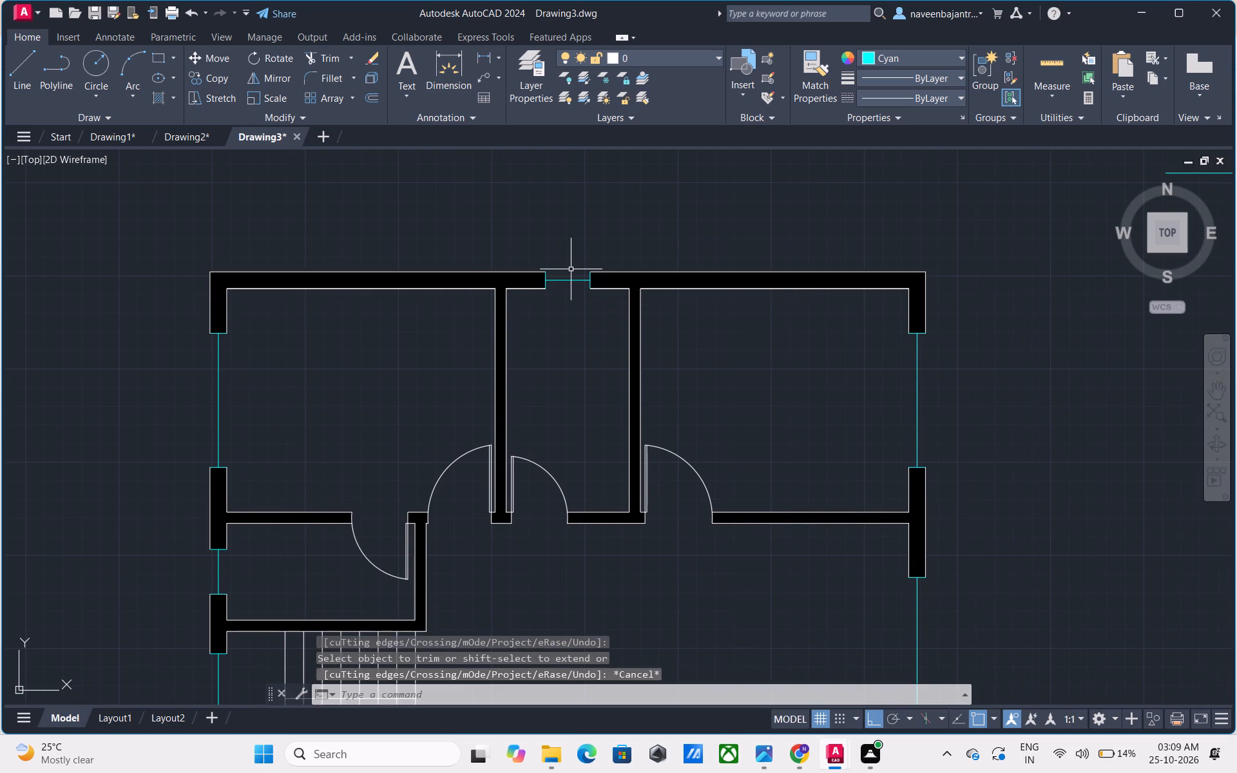
Draw cyan lines along the outer and inner wall faces across the window opening in the top outer wall.
text(L)
key(space)
scroll(571, 269, up, 1)
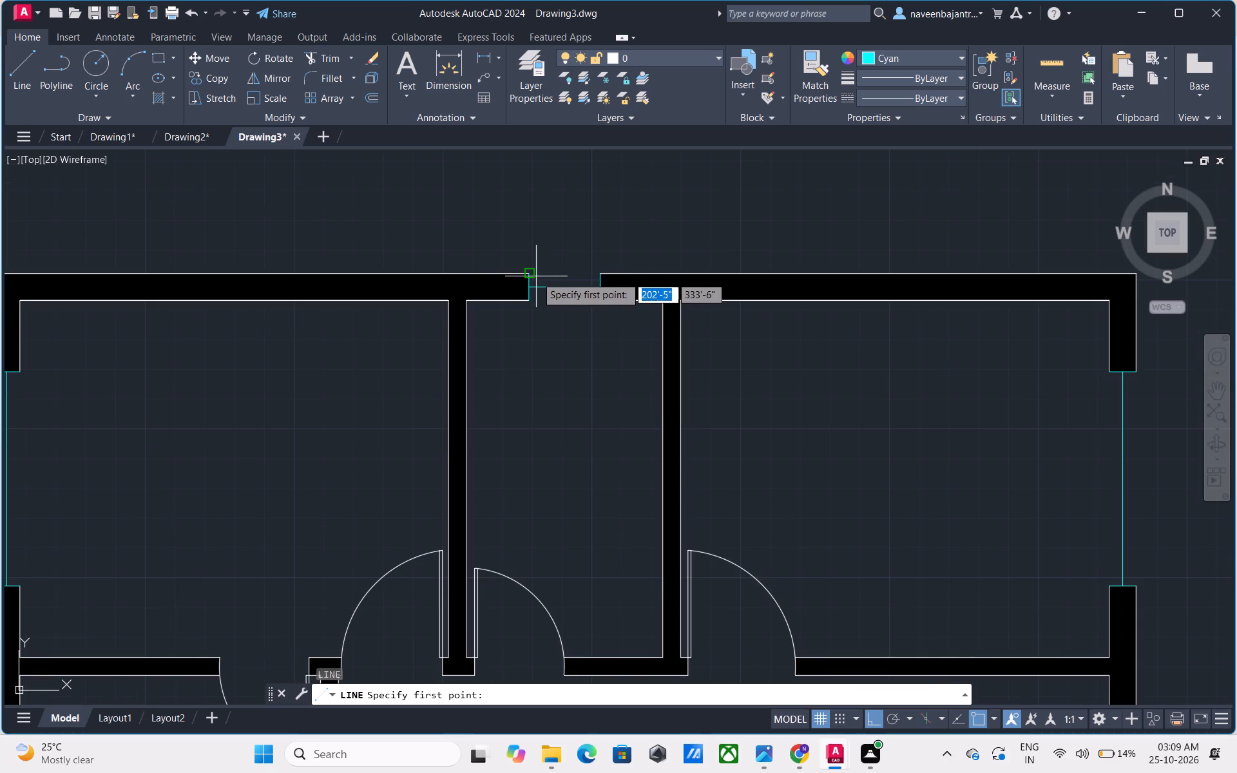
click(526, 275)
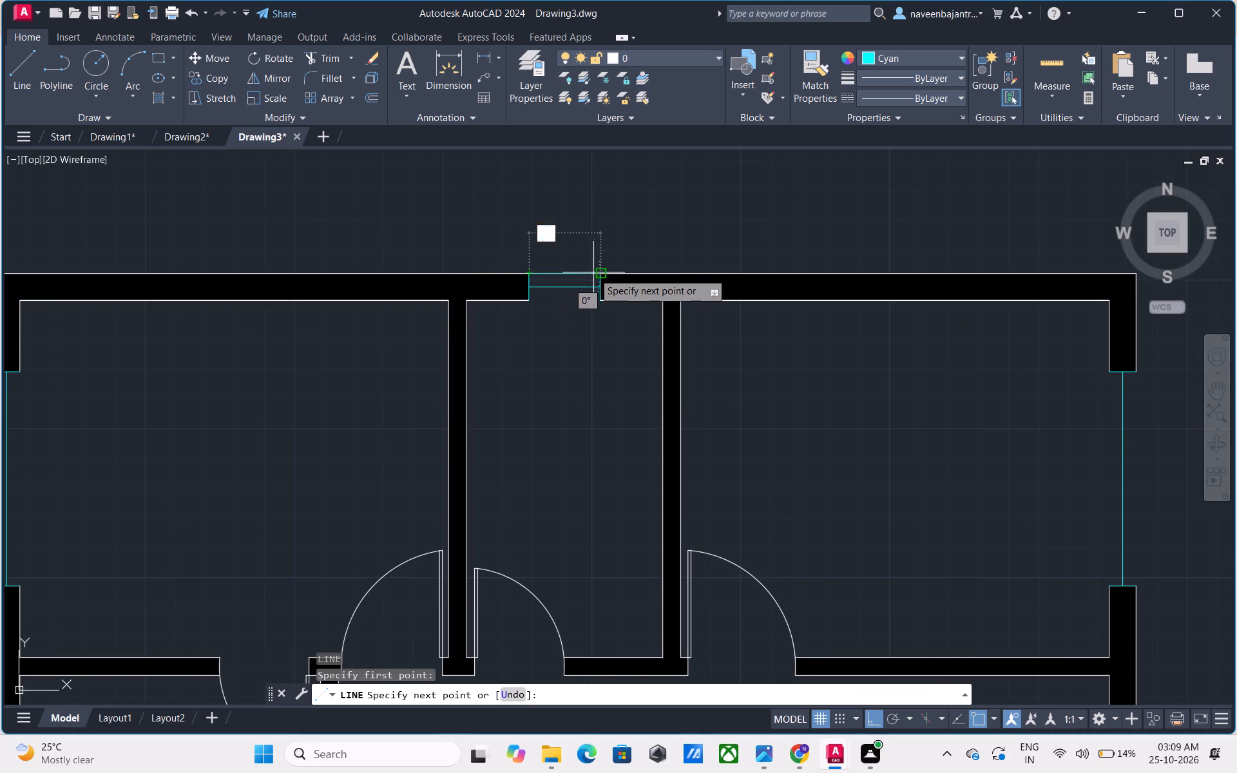
click(597, 272)
key(Escape)
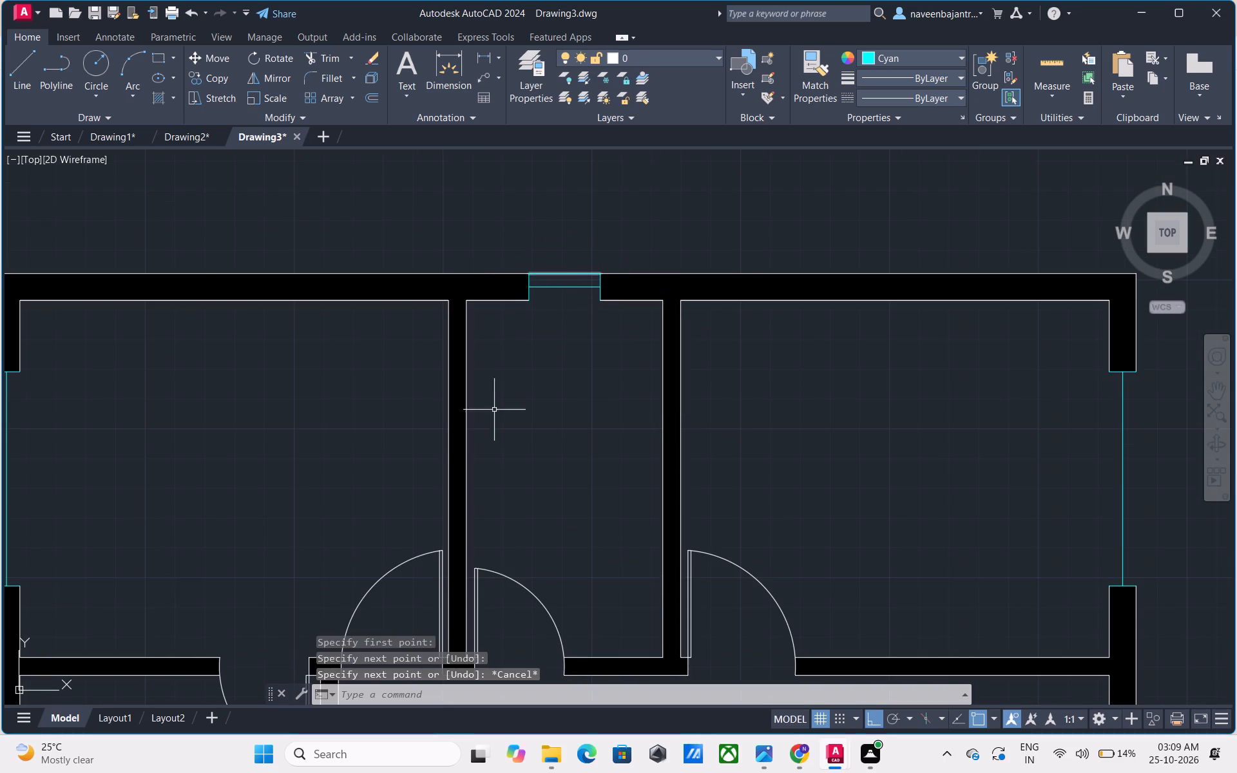
text(L)
key(space)
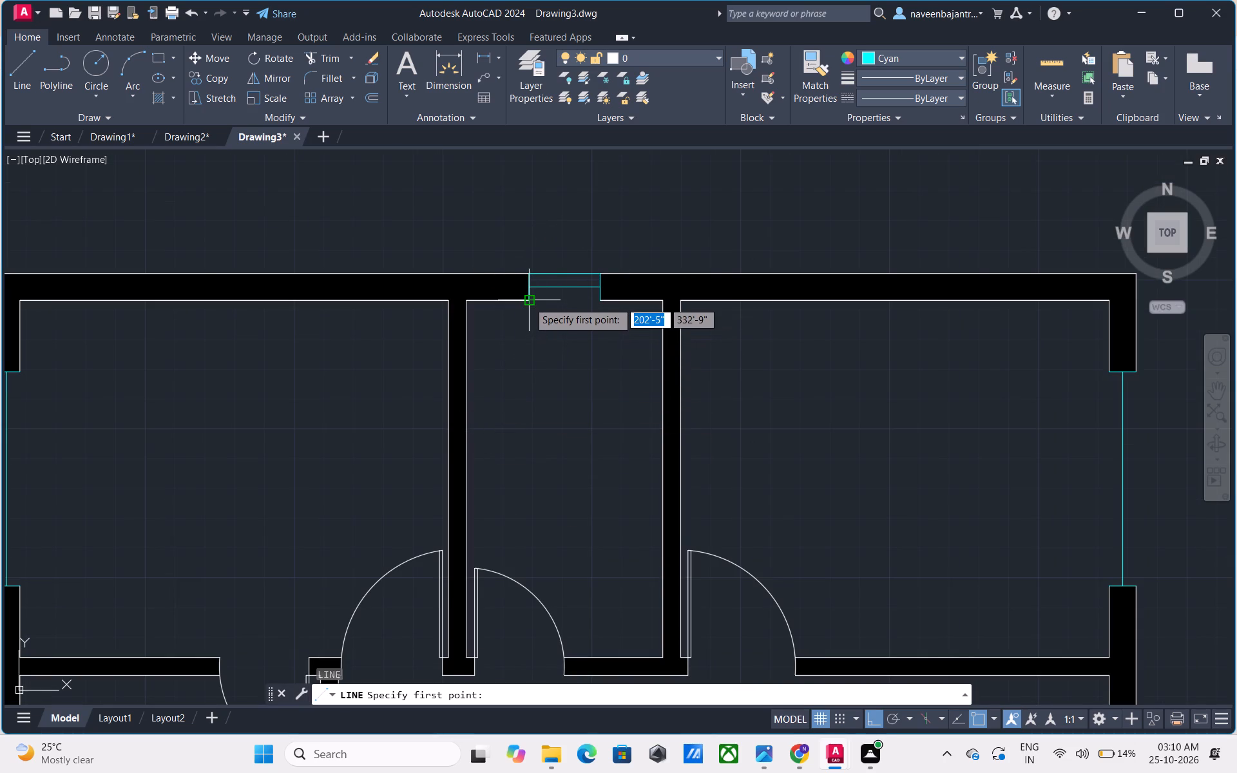
click(528, 301)
click(599, 301)
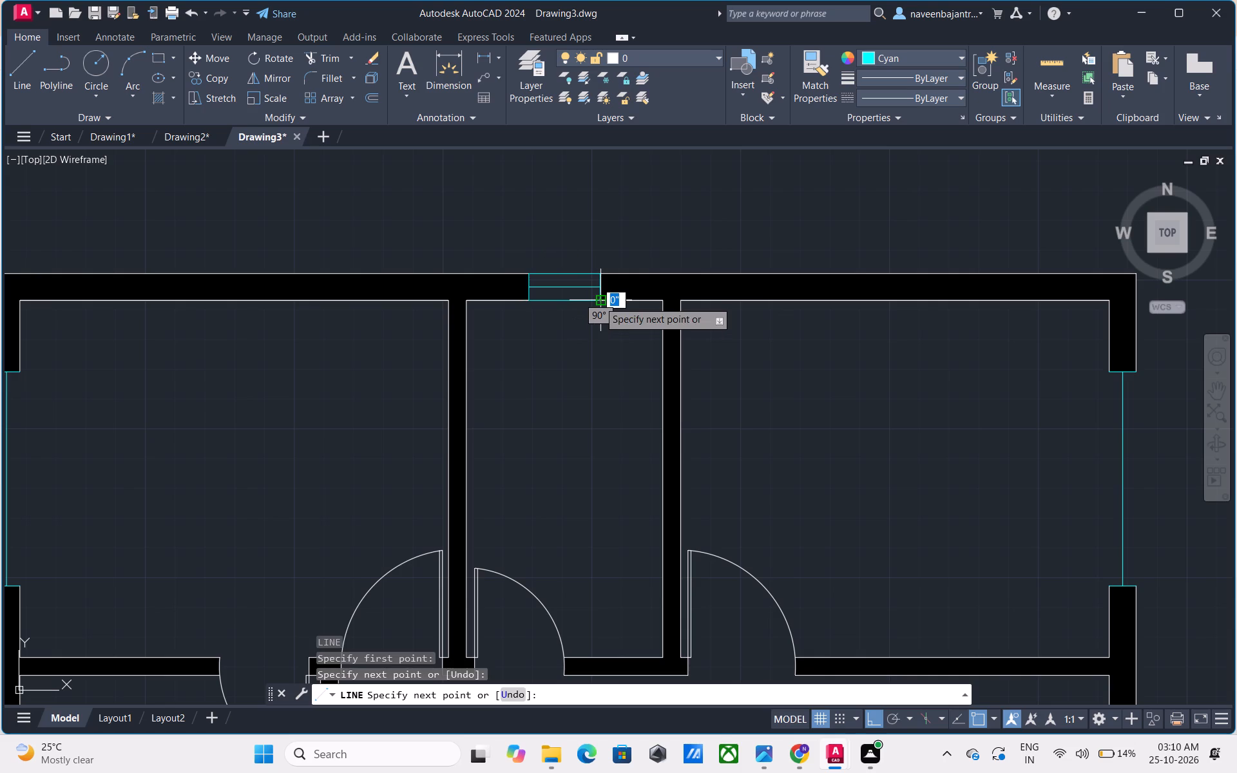
key(Escape)
key(Escape)
Draw 6' cyan lines along the inner and outer wall faces across the upper-left room's window in the left outer wall.
scroll(599, 318, down, 2)
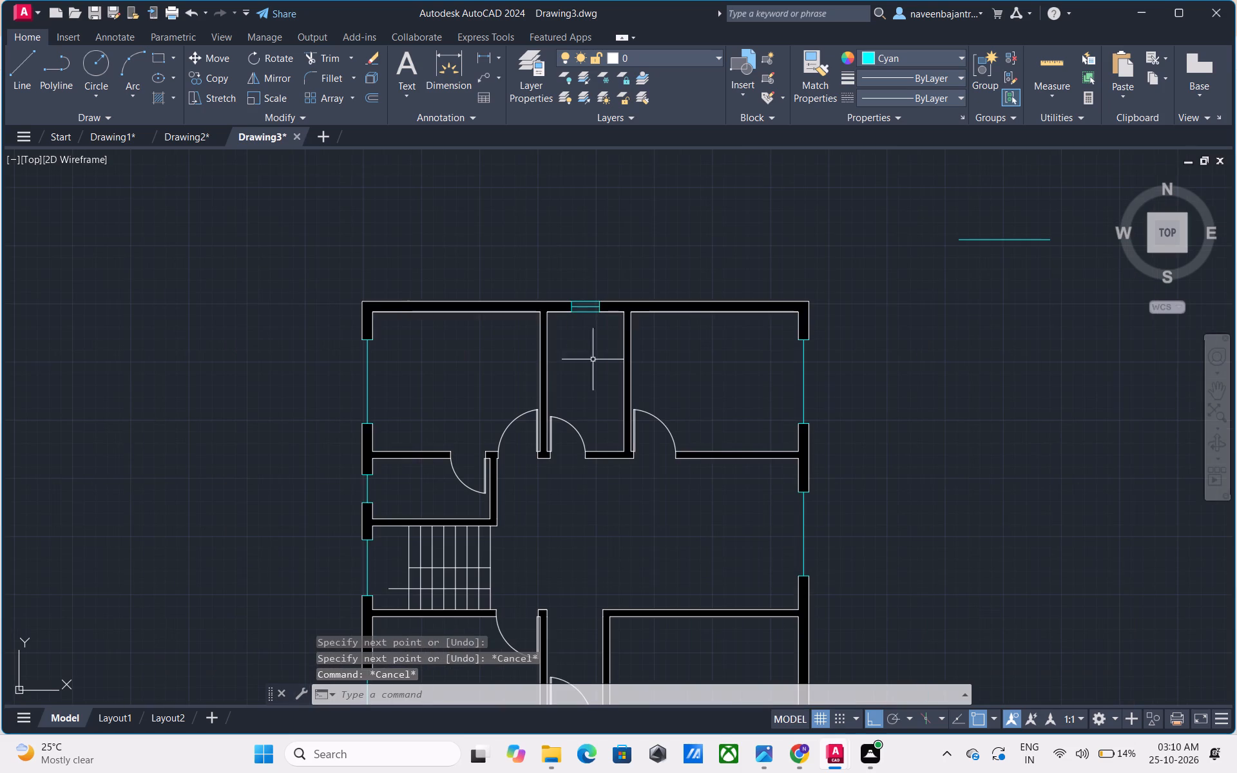
middle_drag(386, 404, 469, 368)
scroll(470, 368, up, 2)
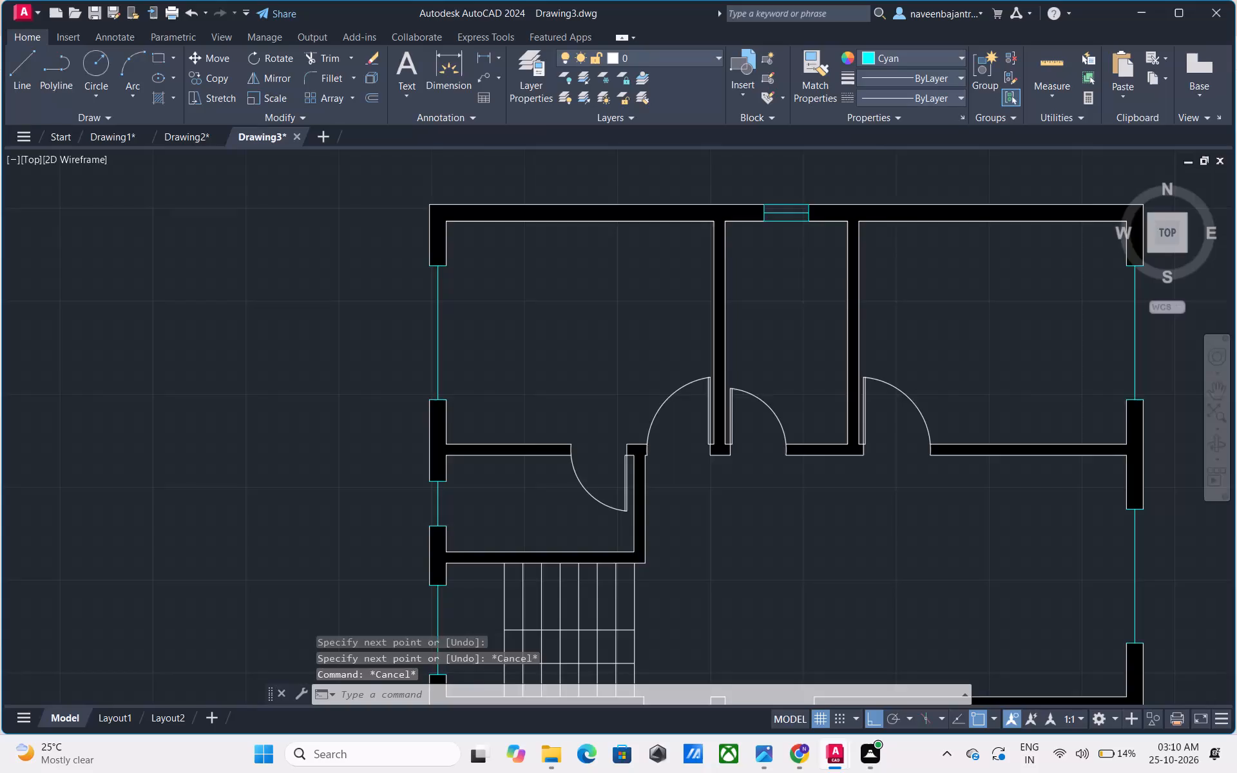
key(Escape)
text(L)
key(space)
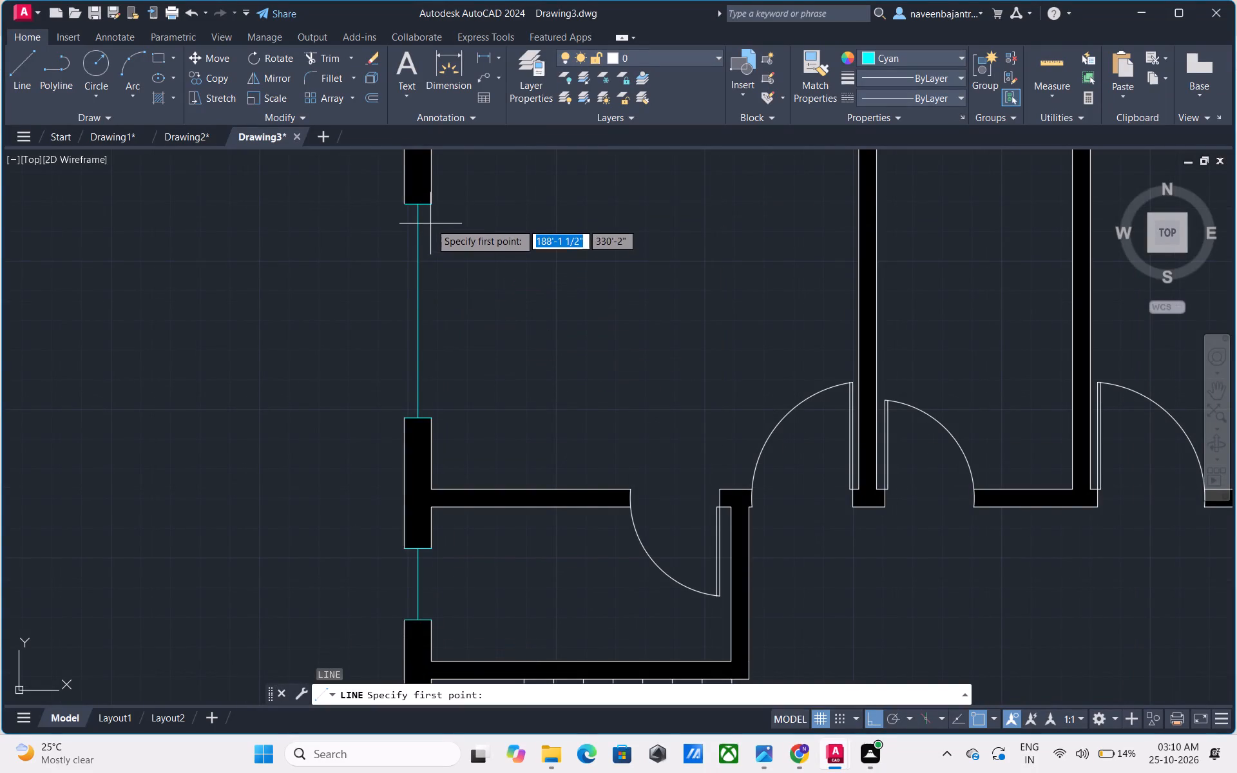
click(432, 205)
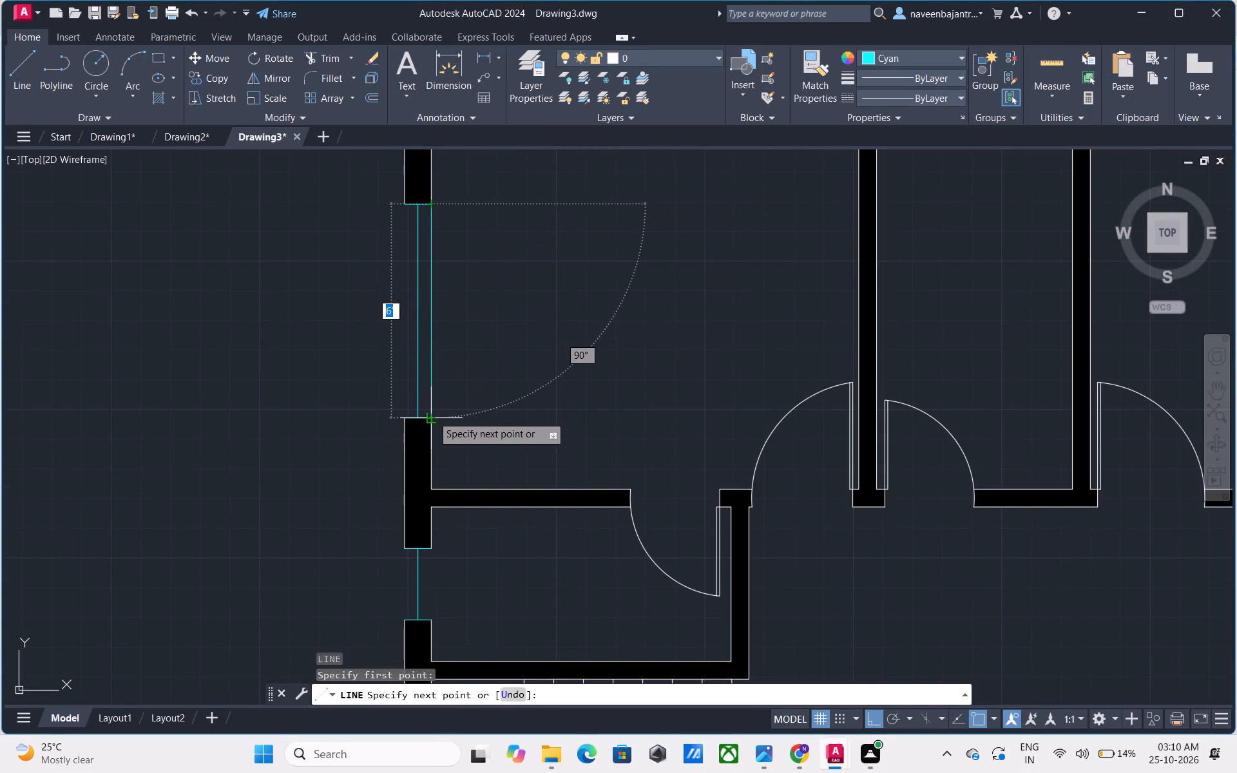
click(430, 415)
key(Escape)
key(l)
key(space)
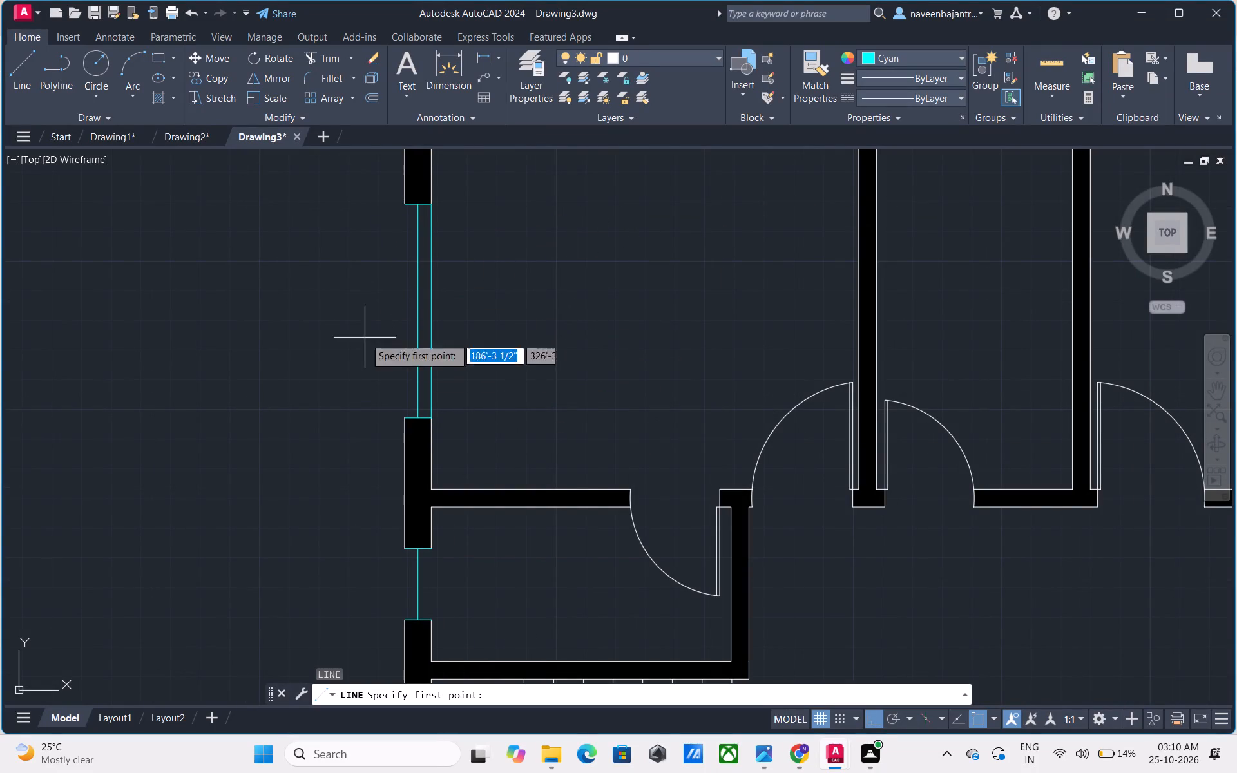
click(402, 202)
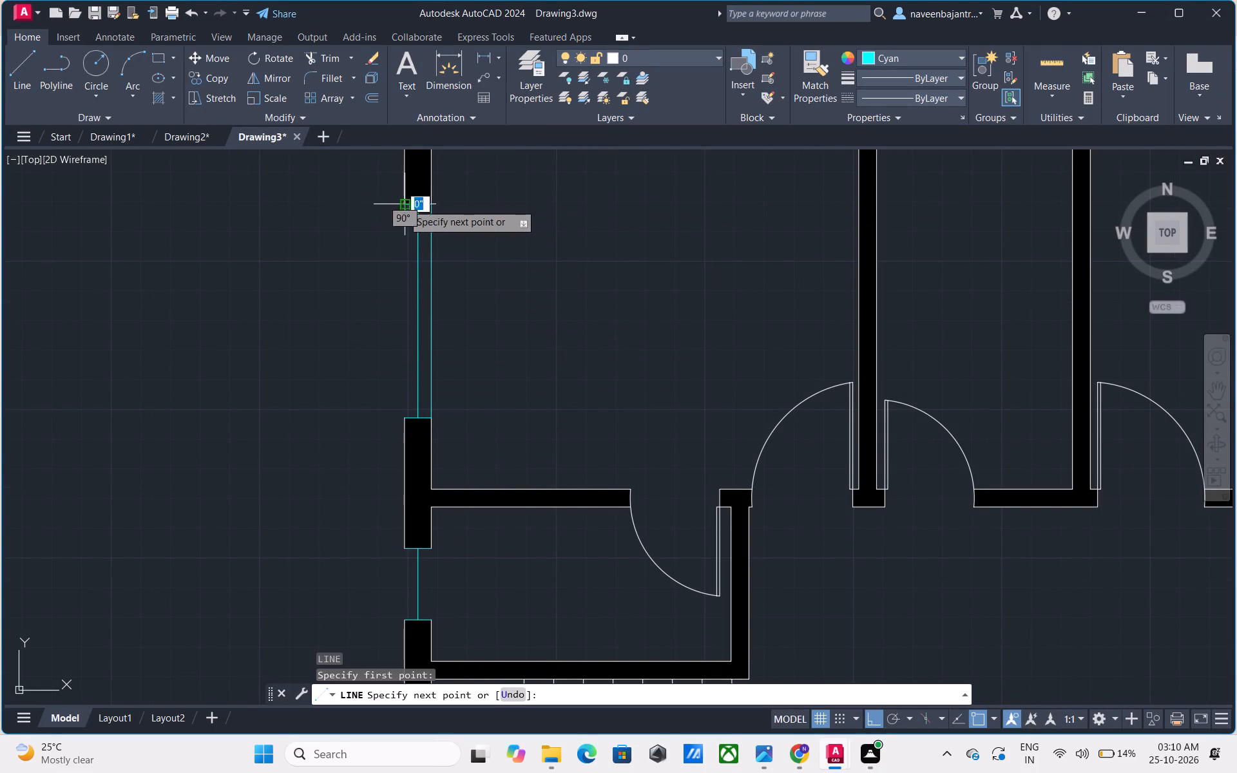
click(401, 416)
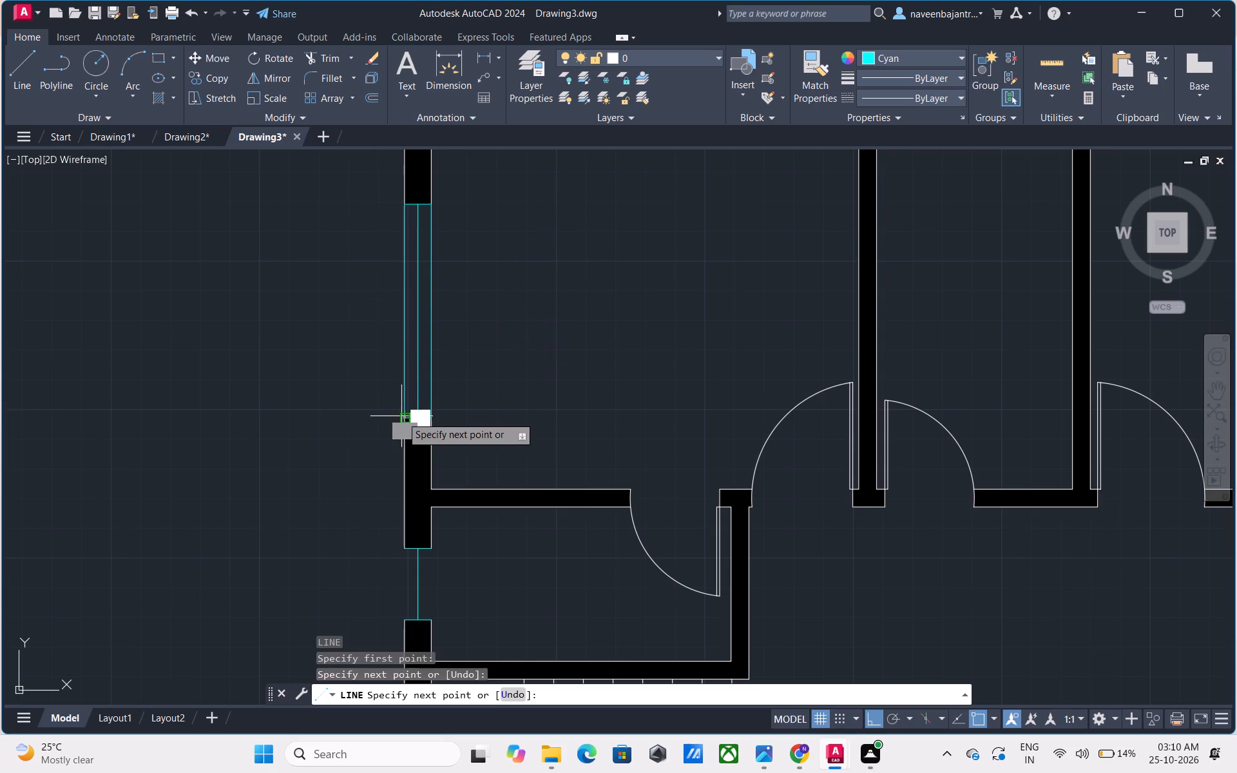
key(Escape)
Draw 2' cyan lines along the inner and outer wall faces across the small room's window in the left outer wall.
scroll(401, 416, down, 1)
middle_drag(464, 515, 465, 515)
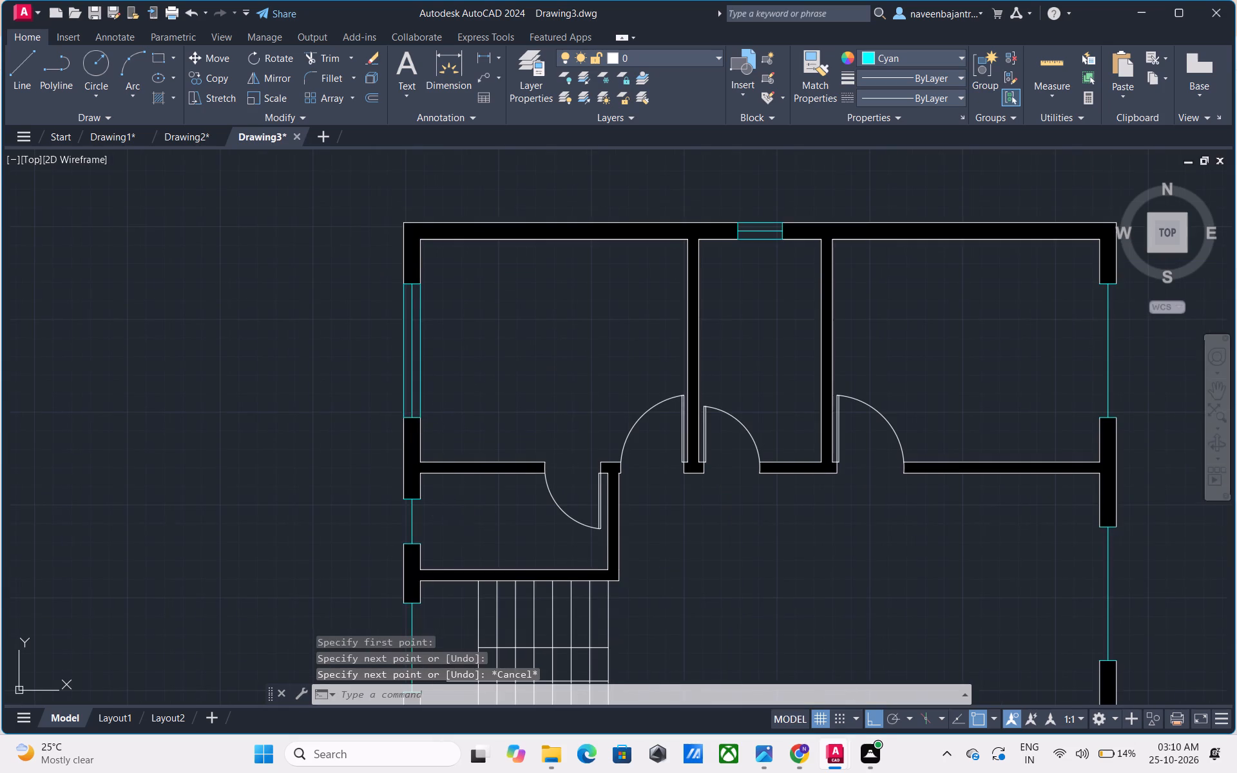
middle_drag(465, 515, 507, 425)
scroll(467, 457, up, 1)
key(Escape)
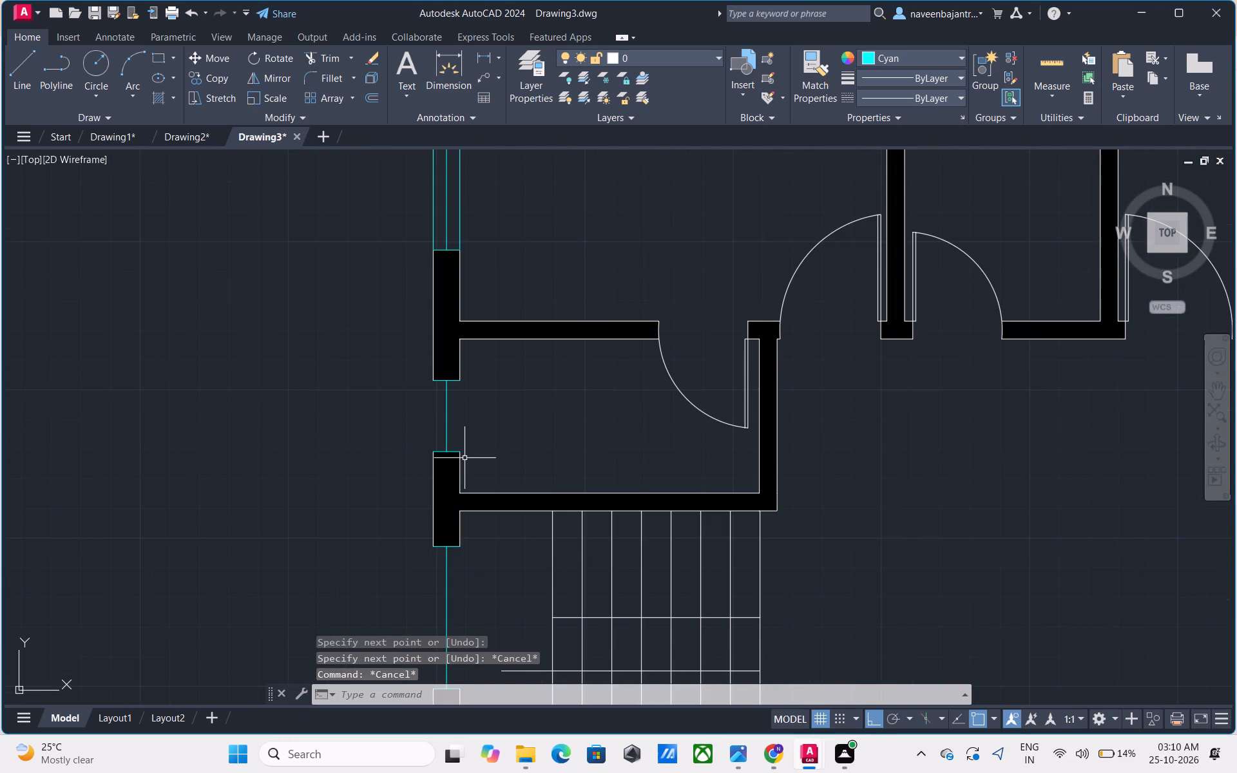
text(L)
key(space)
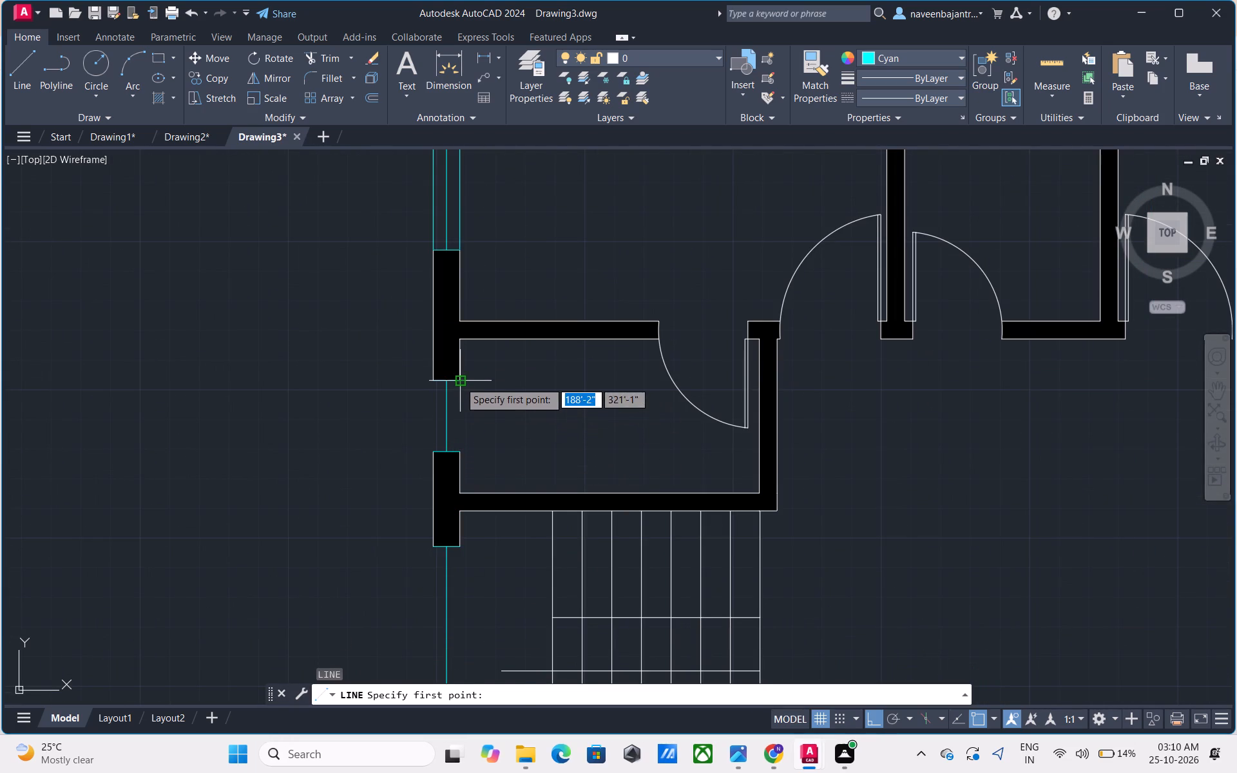
click(459, 381)
click(459, 450)
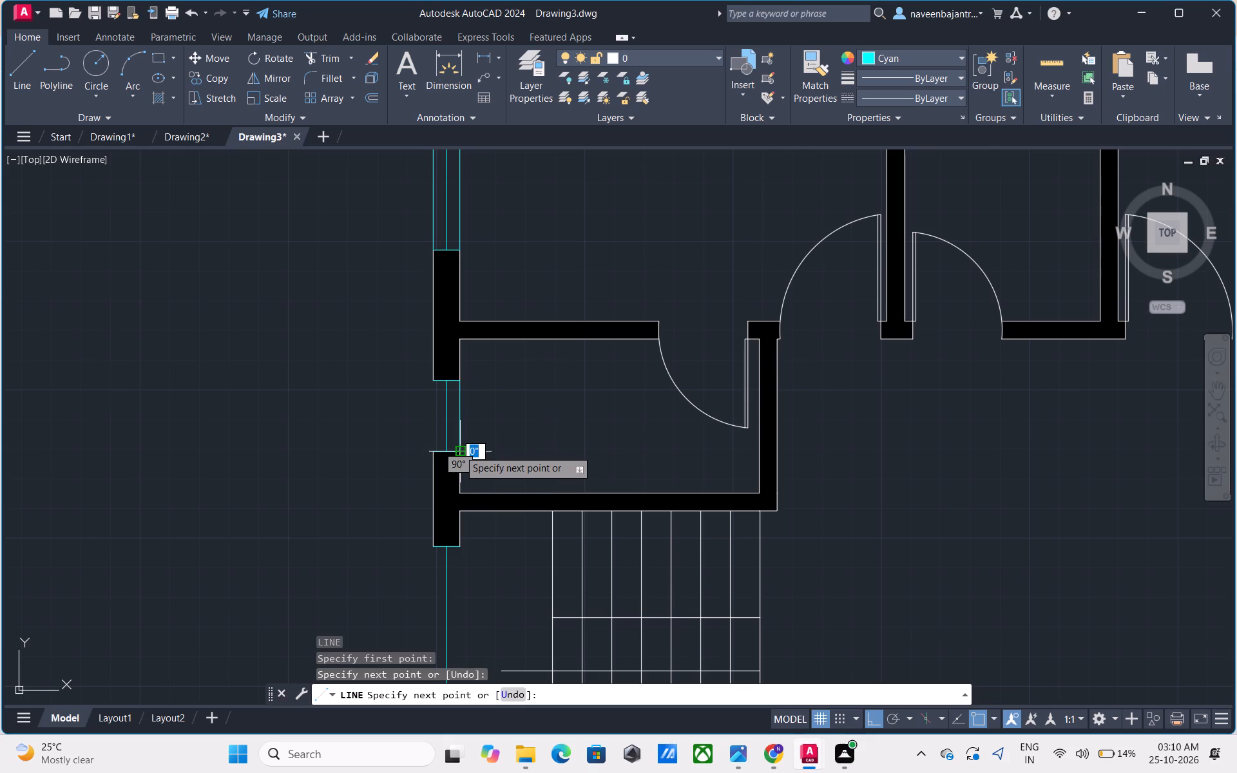
key(Escape)
key(l)
key(space)
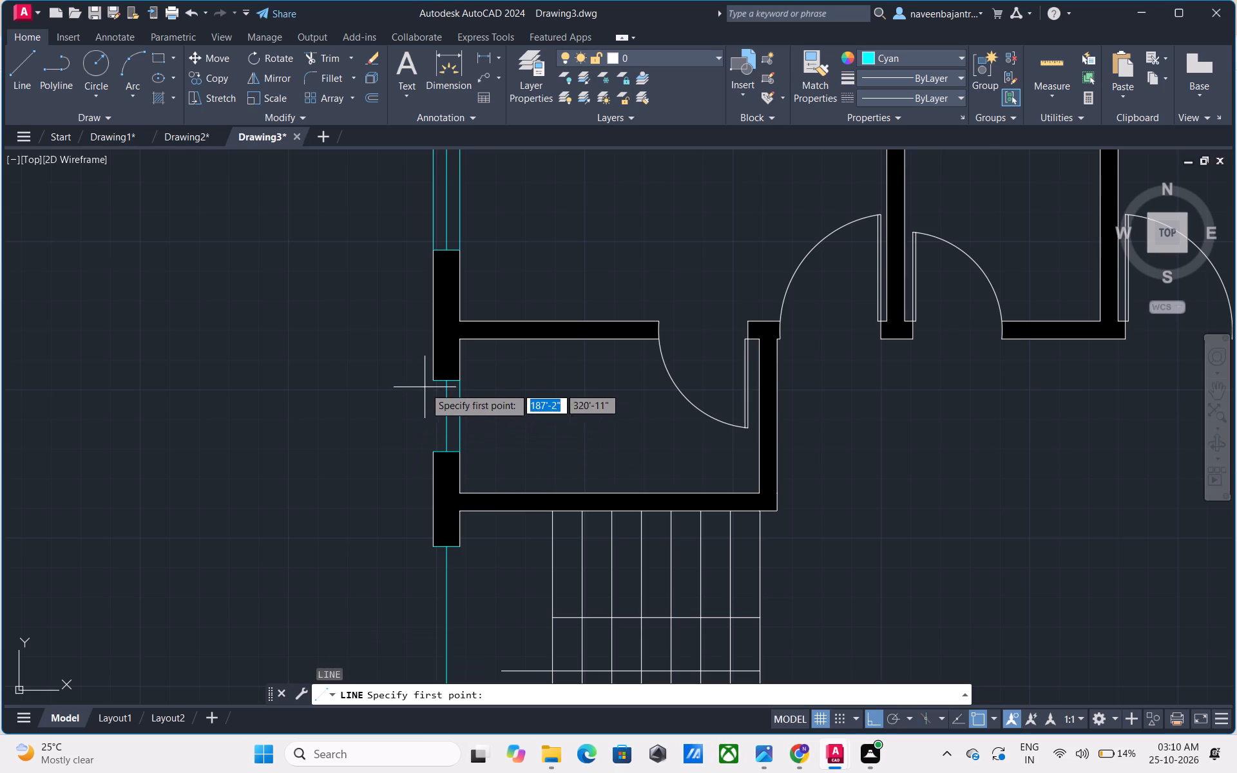
click(429, 381)
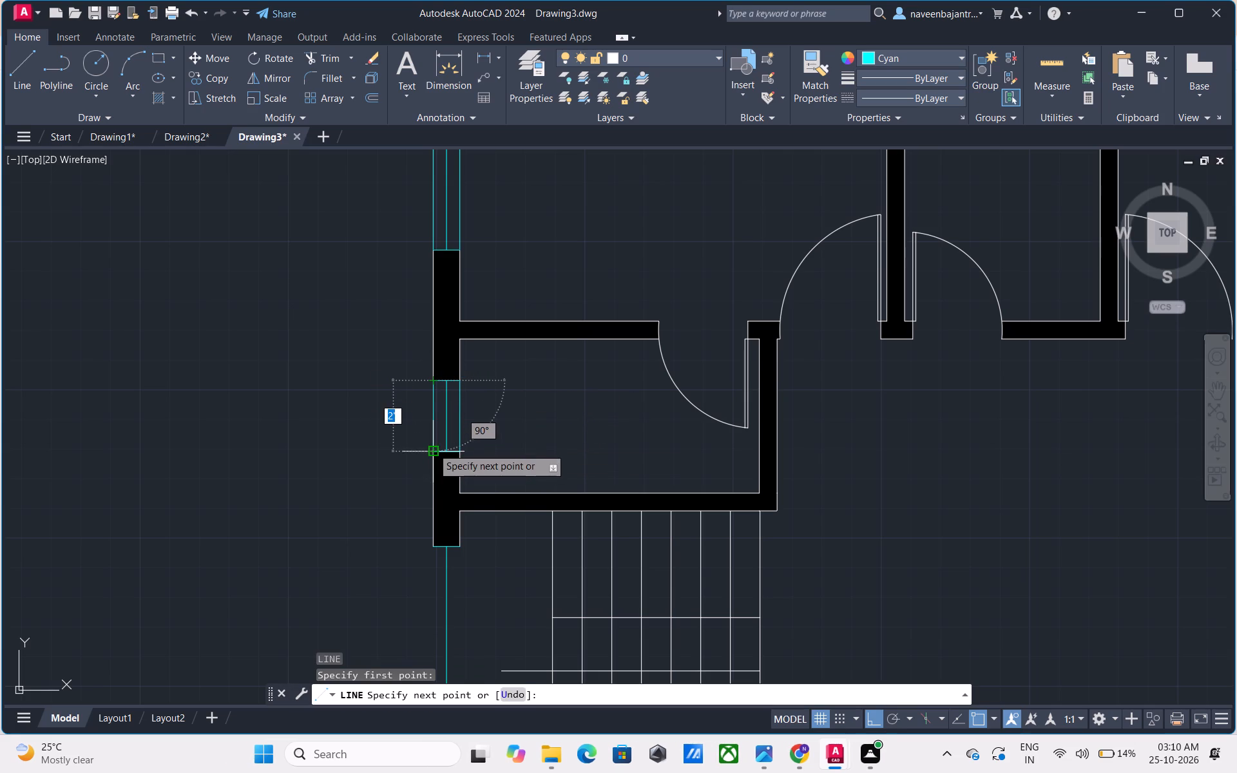
click(432, 448)
key(Escape)
Draw cyan lines along the inner and outer wall faces across the stair window in the left outer wall.
scroll(539, 435, down, 1)
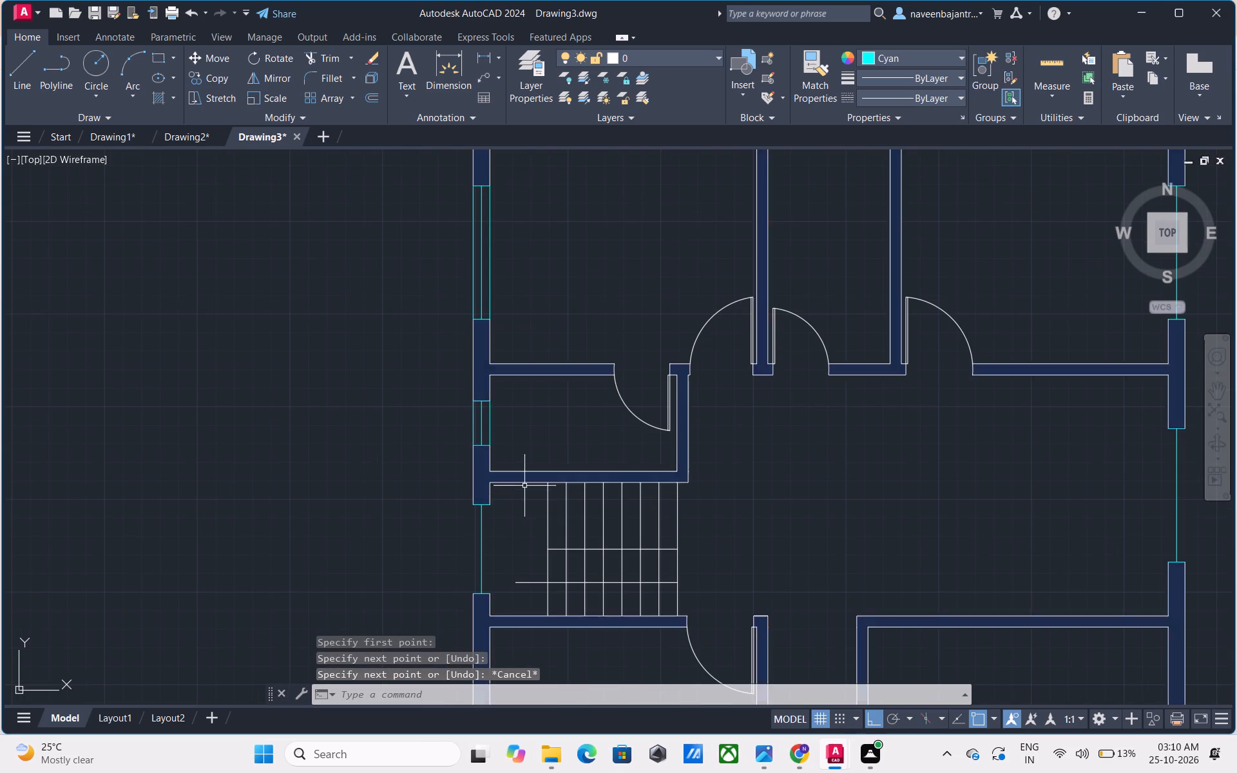
middle_drag(524, 497, 546, 415)
middle_drag(523, 468, 537, 425)
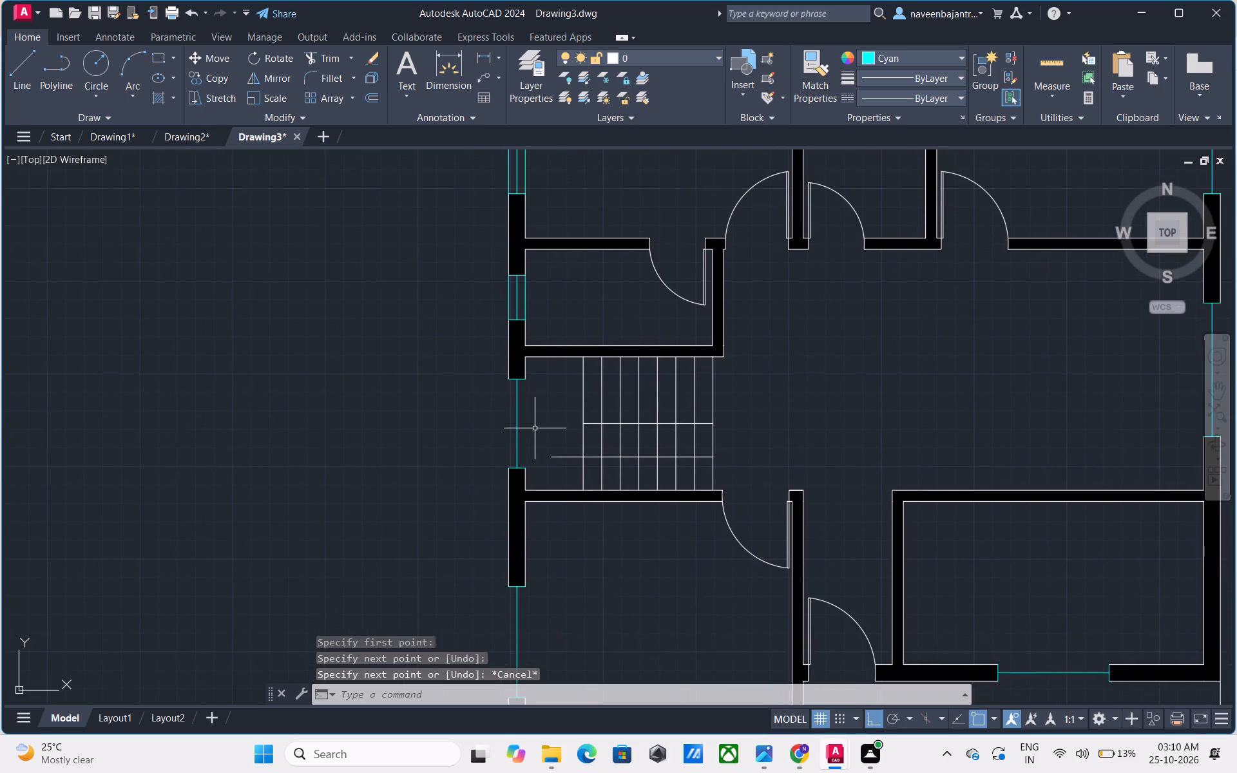
key(Escape)
scroll(530, 438, up, 1)
text(L)
key(space)
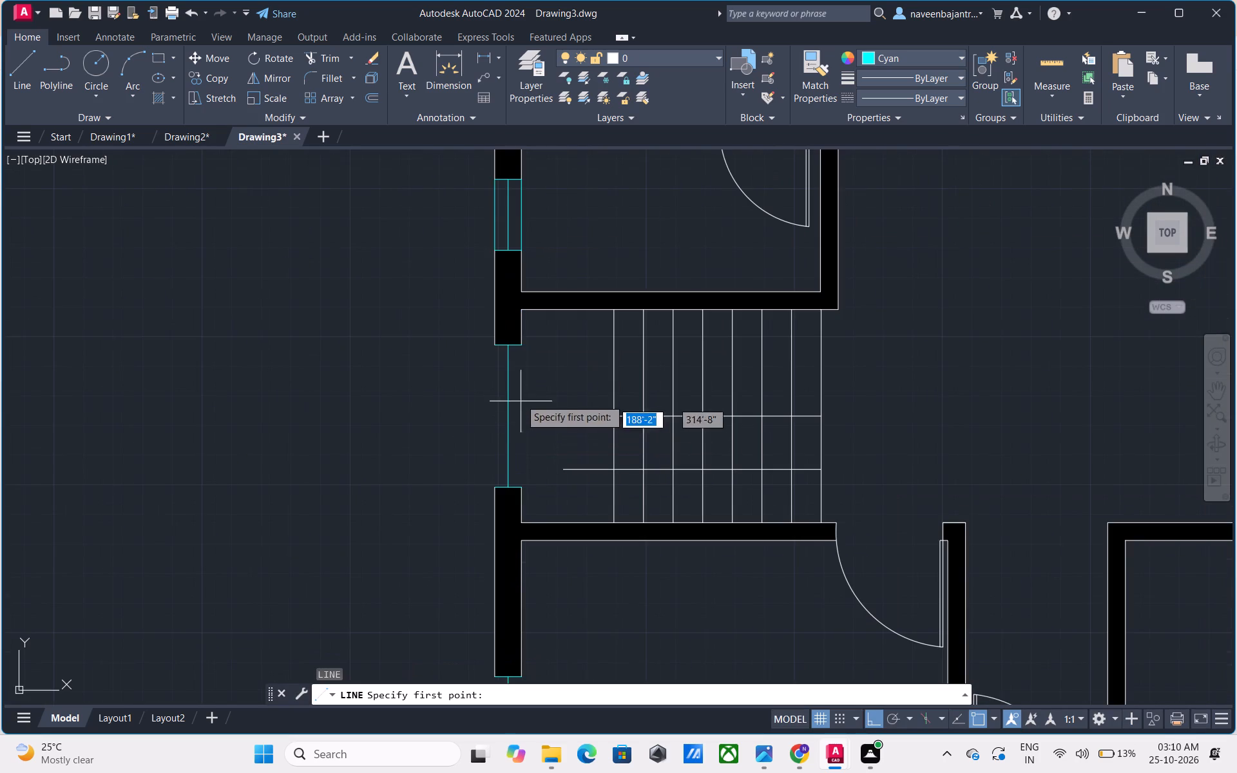
click(523, 347)
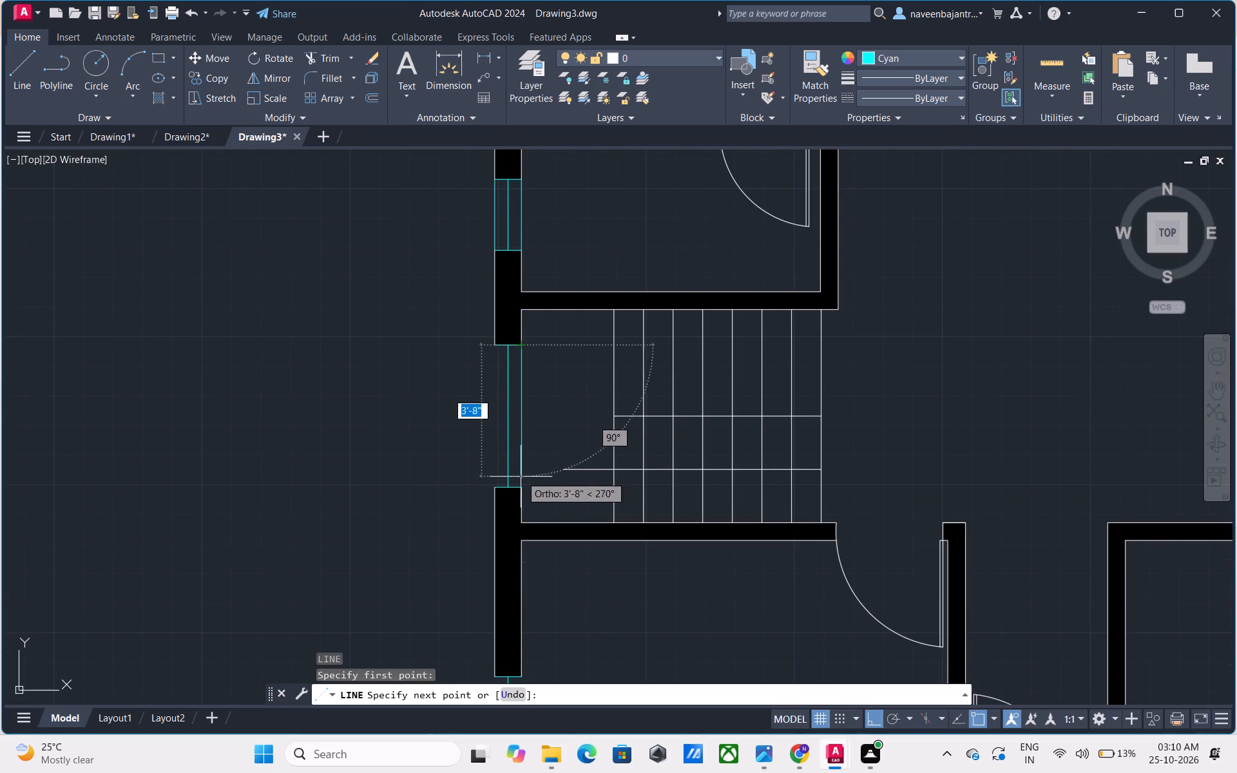
click(521, 488)
key(Escape)
key(l)
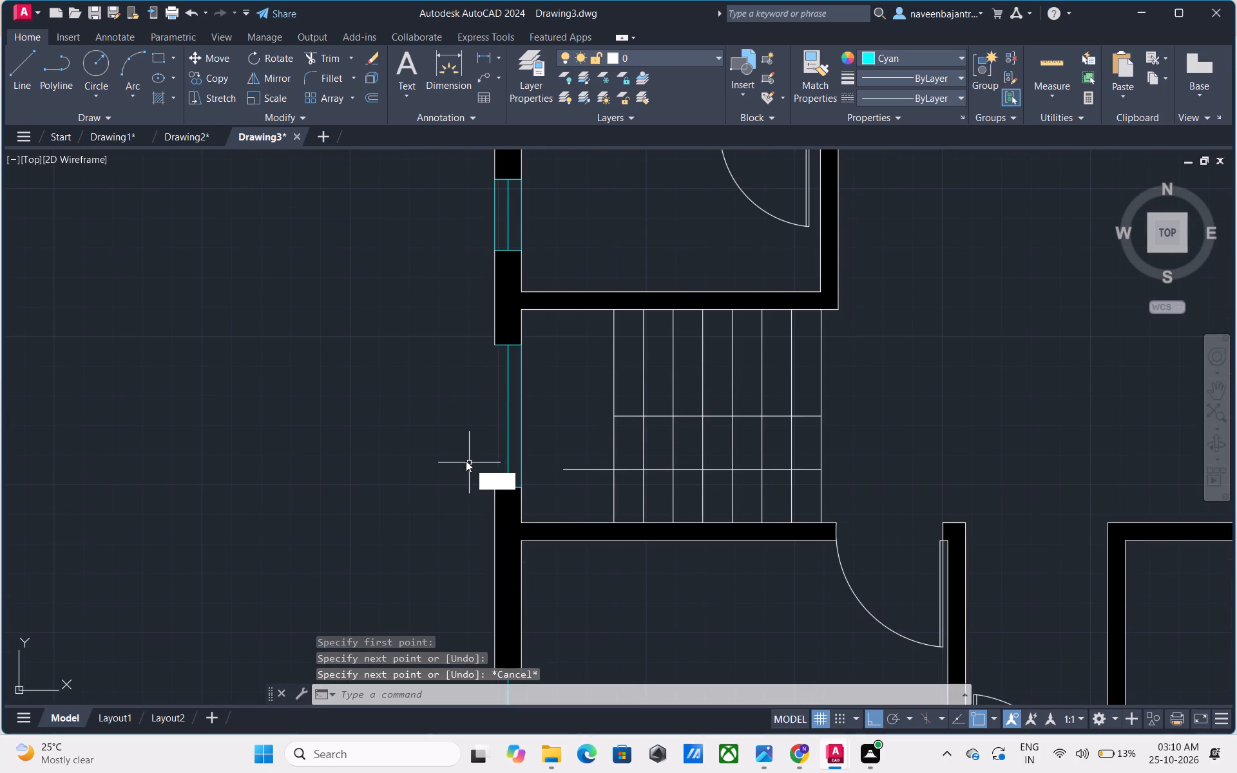
key(space)
click(493, 343)
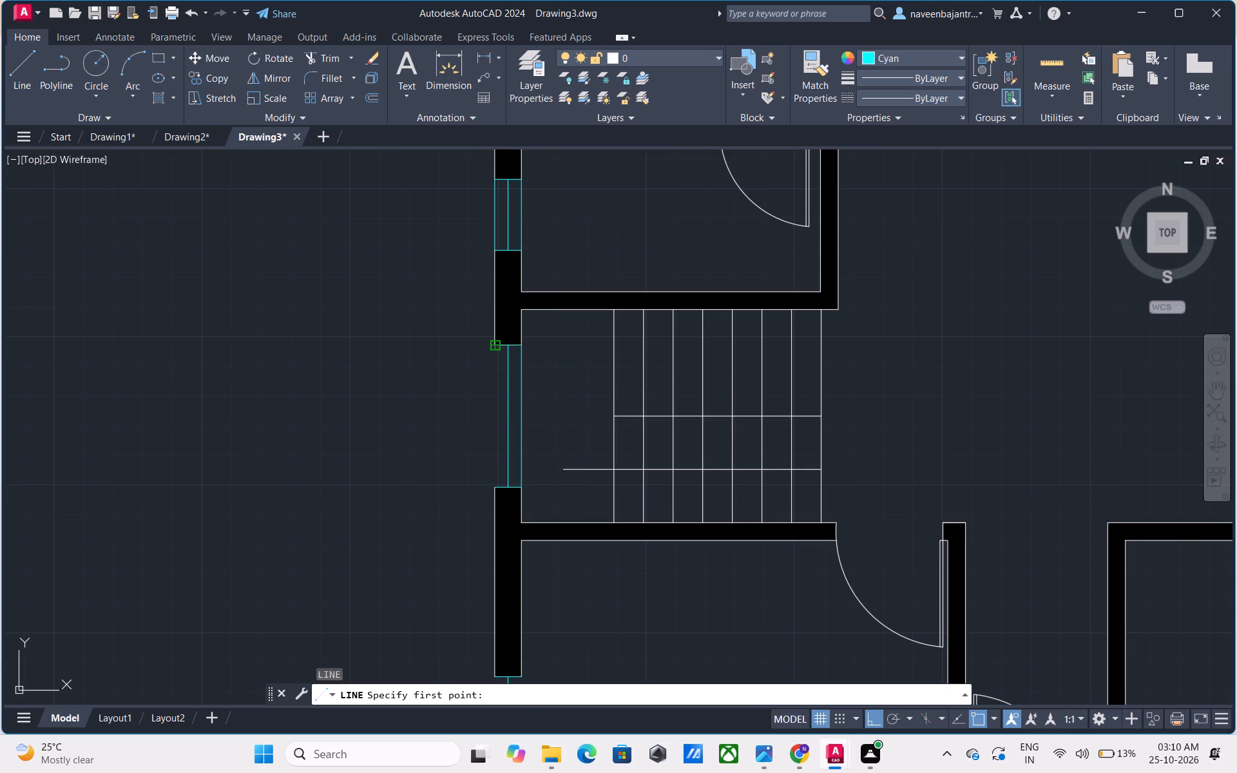
click(495, 487)
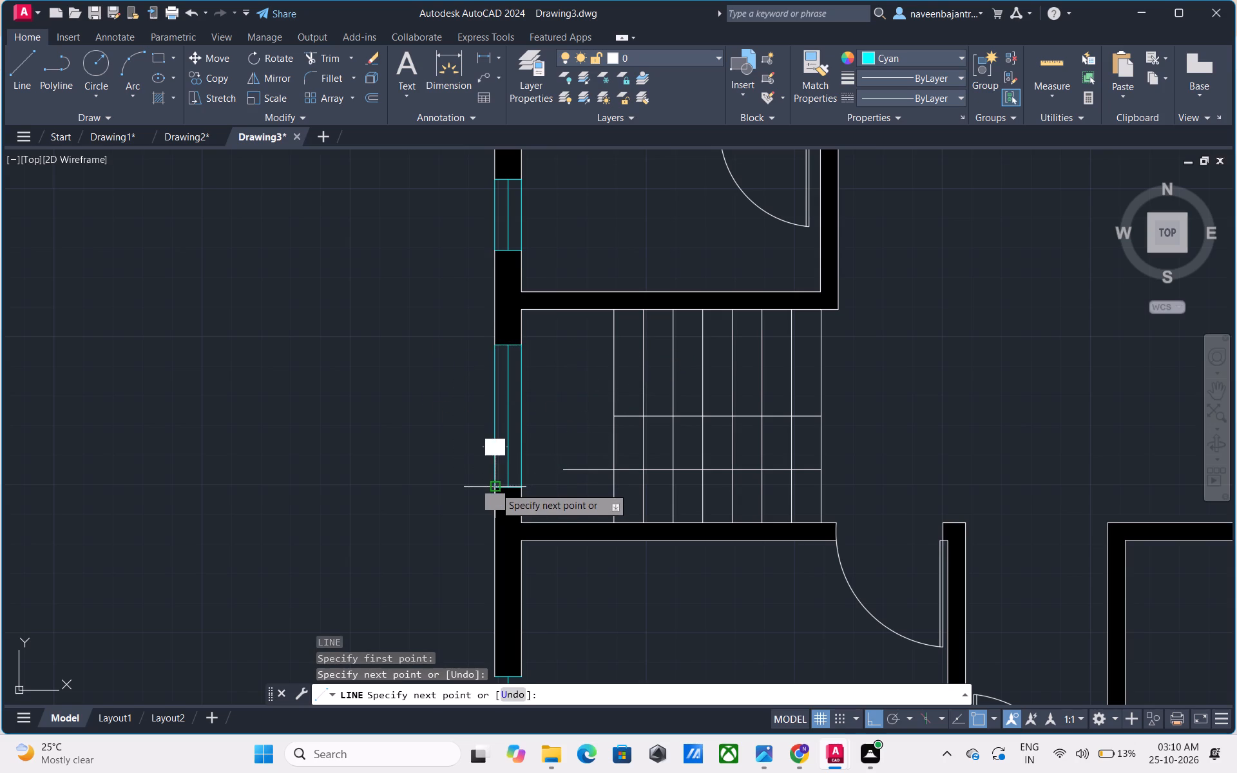
key(Escape)
Draw 5' cyan lines along the inner and outer wall faces across the lower-left room's window in the left outer wall.
scroll(599, 558, down, 2)
middle_drag(611, 568, 614, 550)
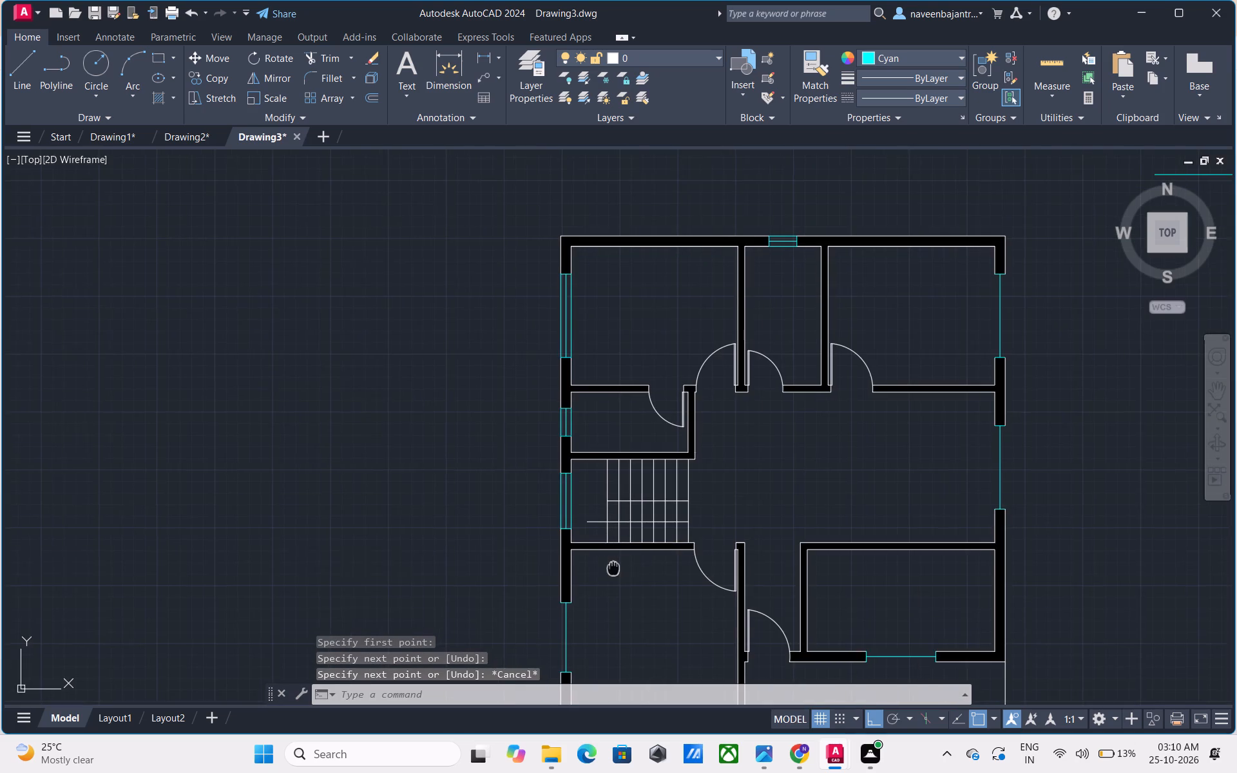
middle_drag(614, 550, 620, 423)
scroll(593, 492, up, 1)
key(Escape)
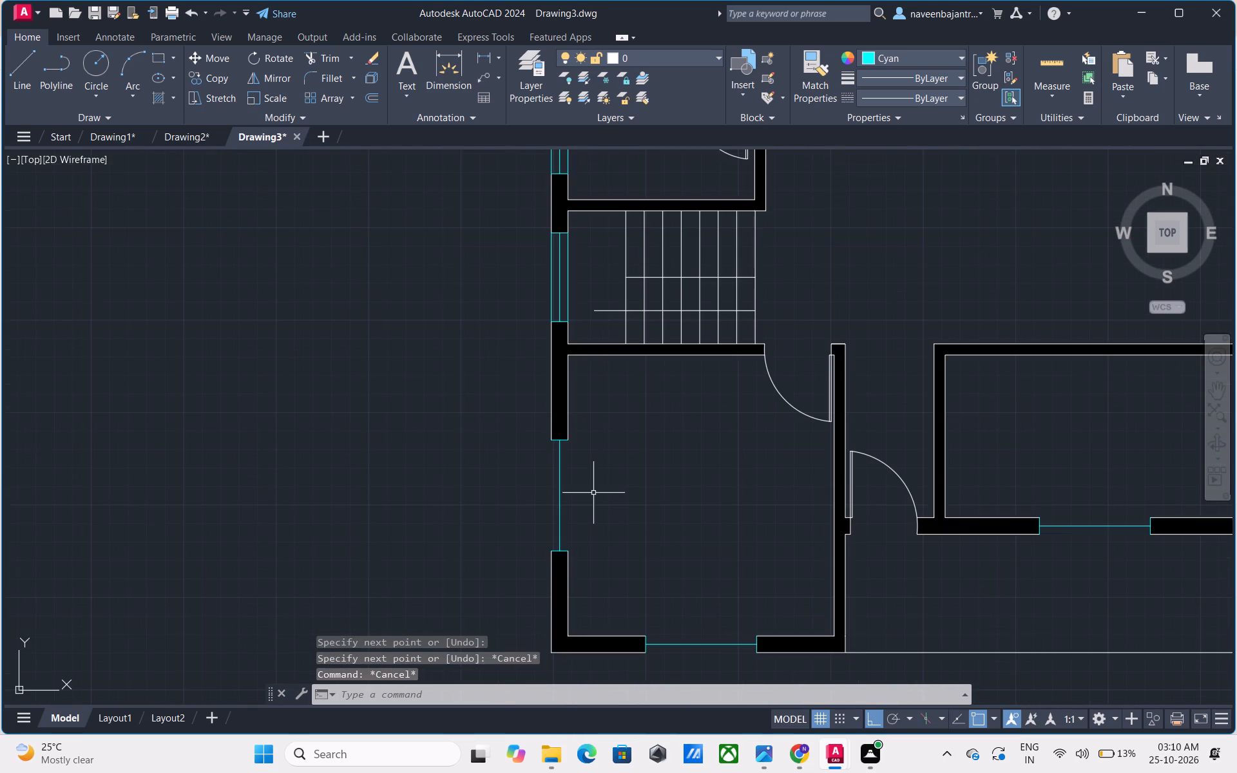
text(L)
key(space)
click(568, 443)
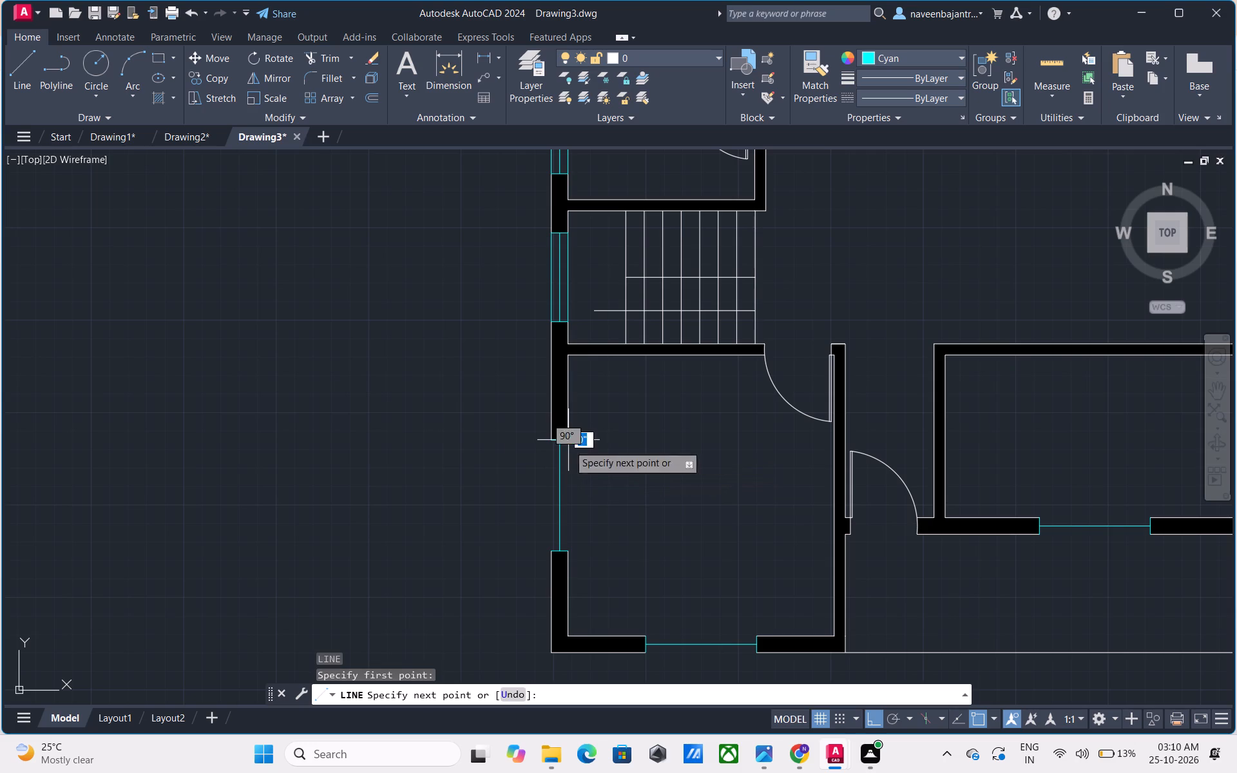
click(568, 550)
key(Escape)
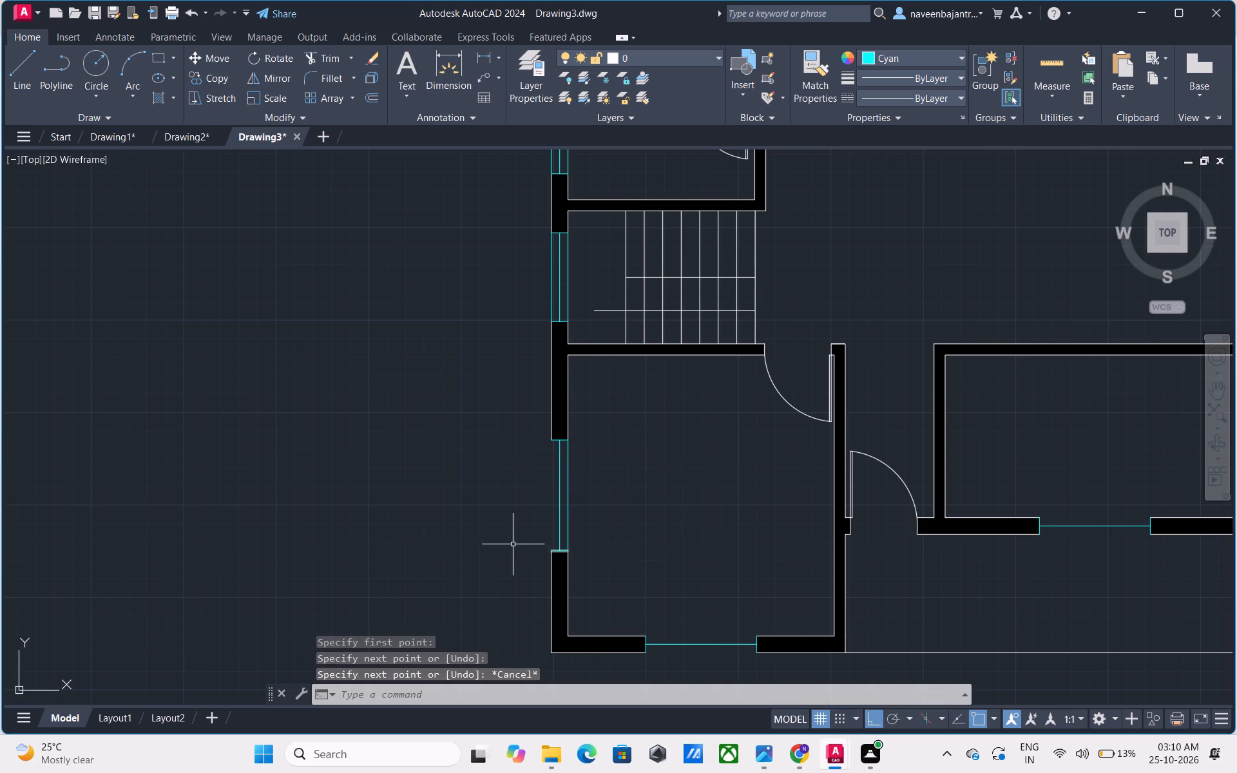
key(l)
key(space)
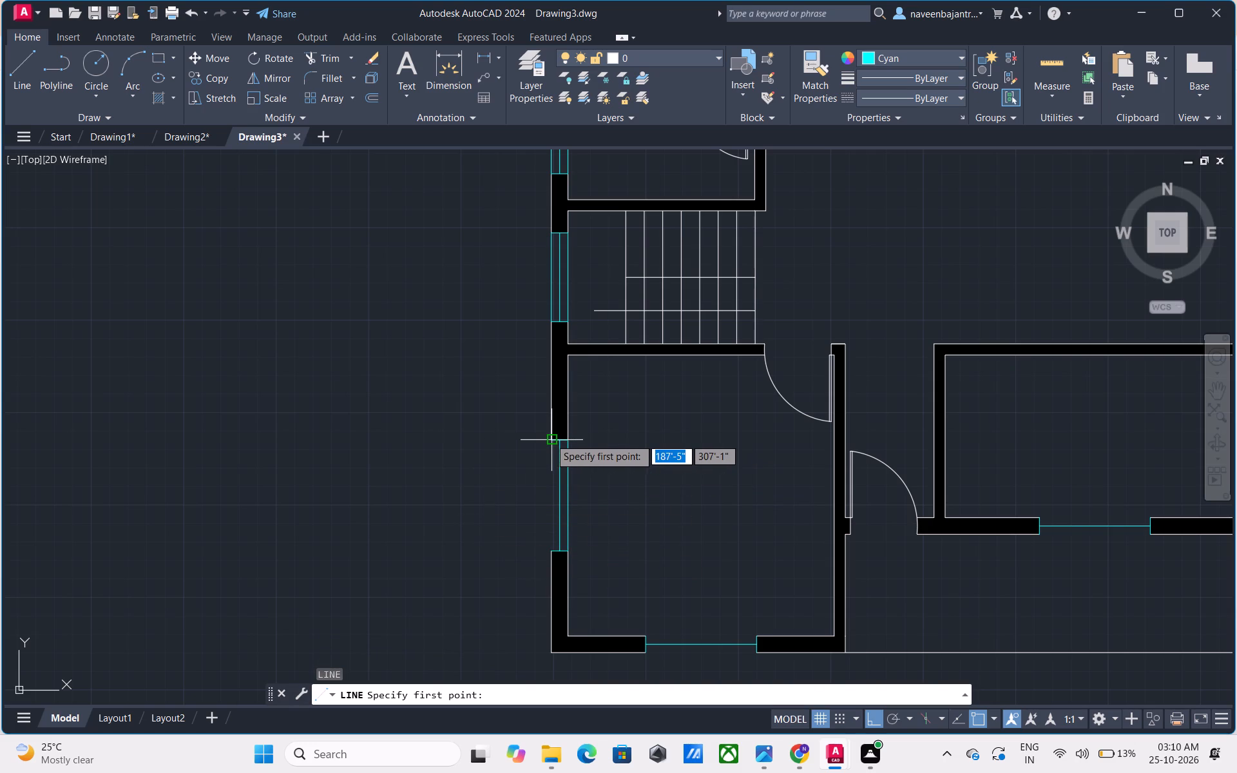
click(550, 438)
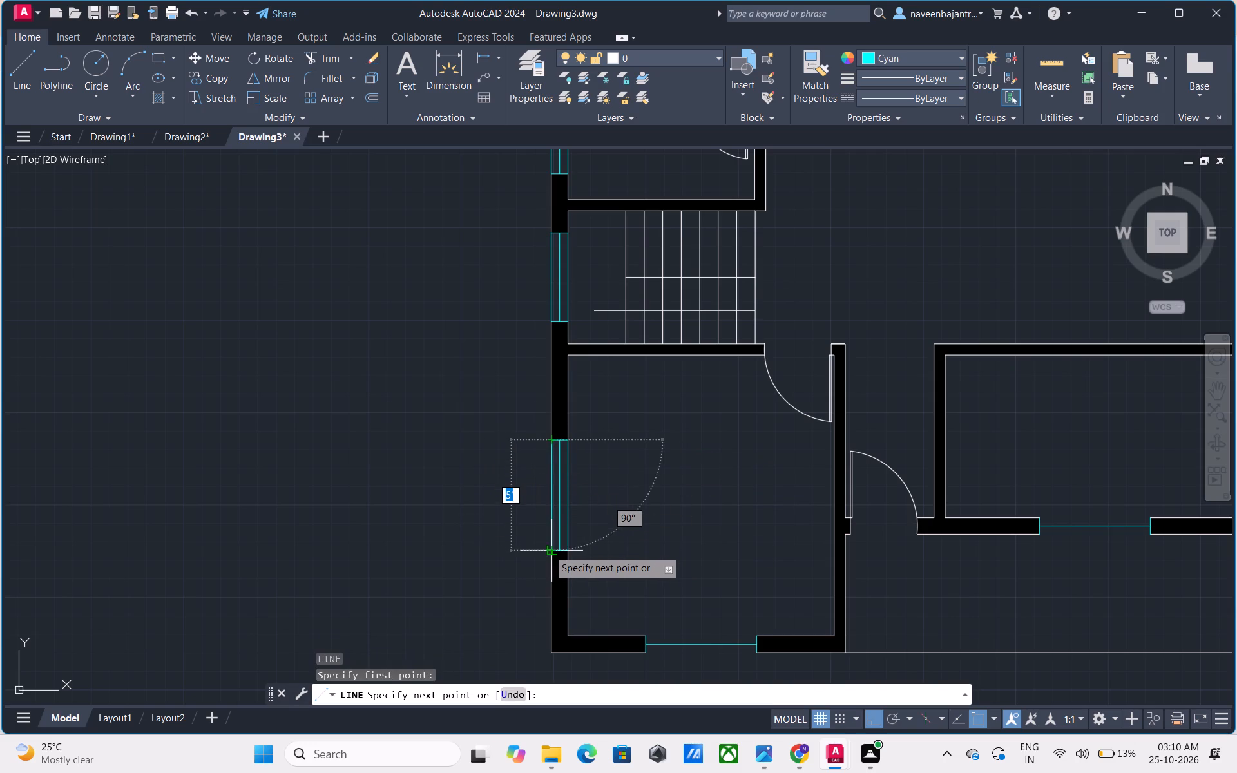
click(548, 549)
key(Escape)
Draw cyan lines along the outer and inner wall faces across the lower-left room's window in the bottom outer wall.
scroll(662, 557, up, 1)
middle_drag(662, 557, 523, 347)
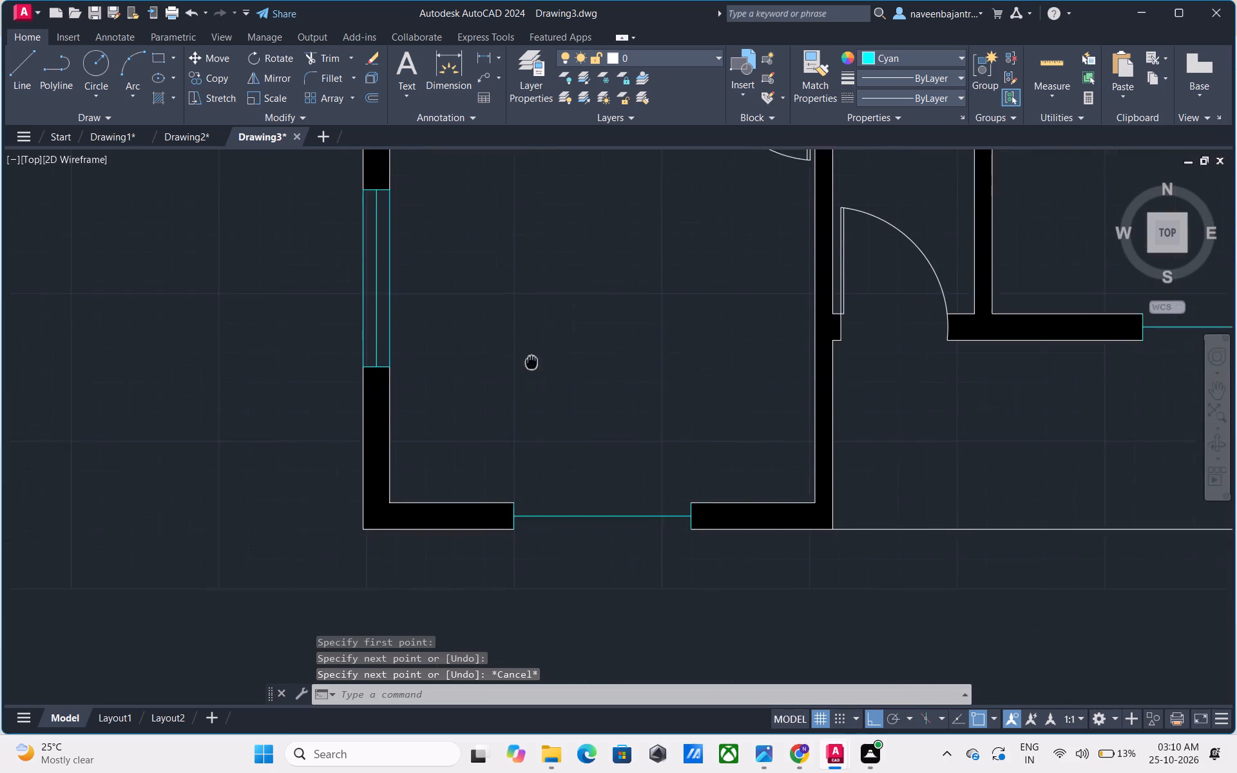
key(Escape)
text(L)
key(space)
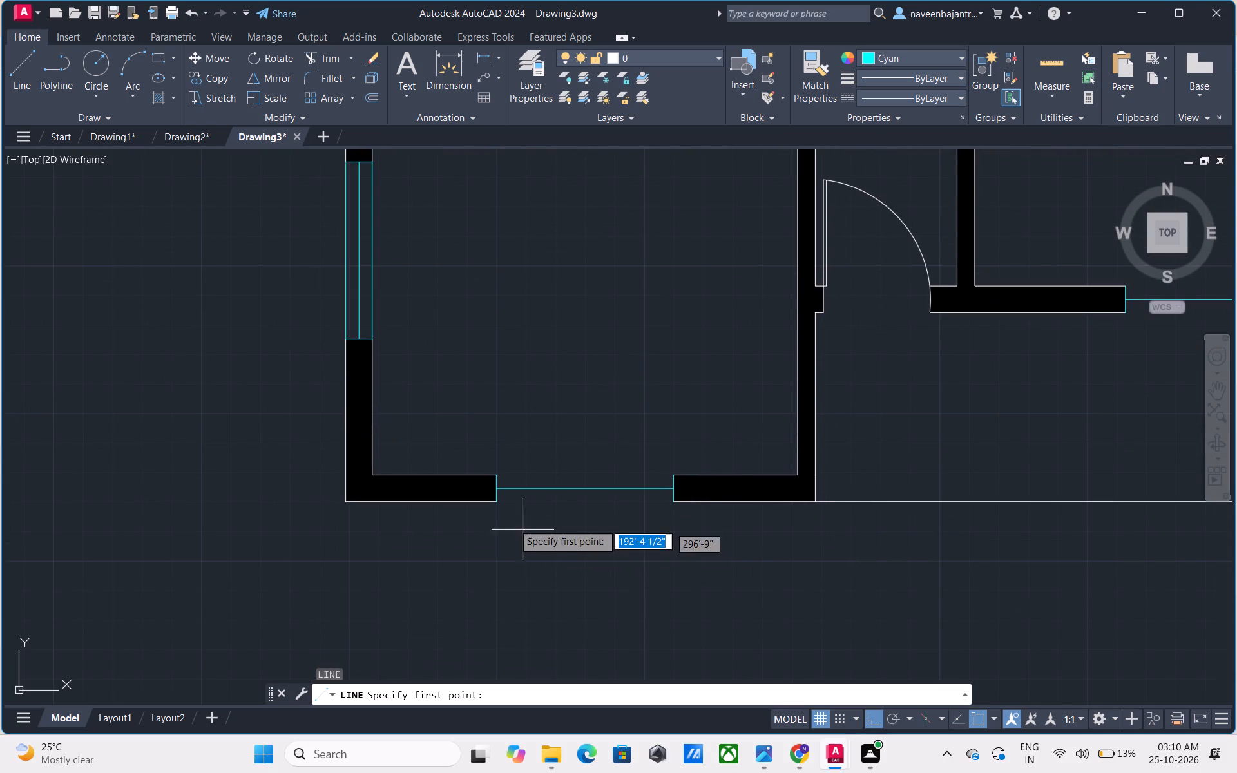
click(497, 504)
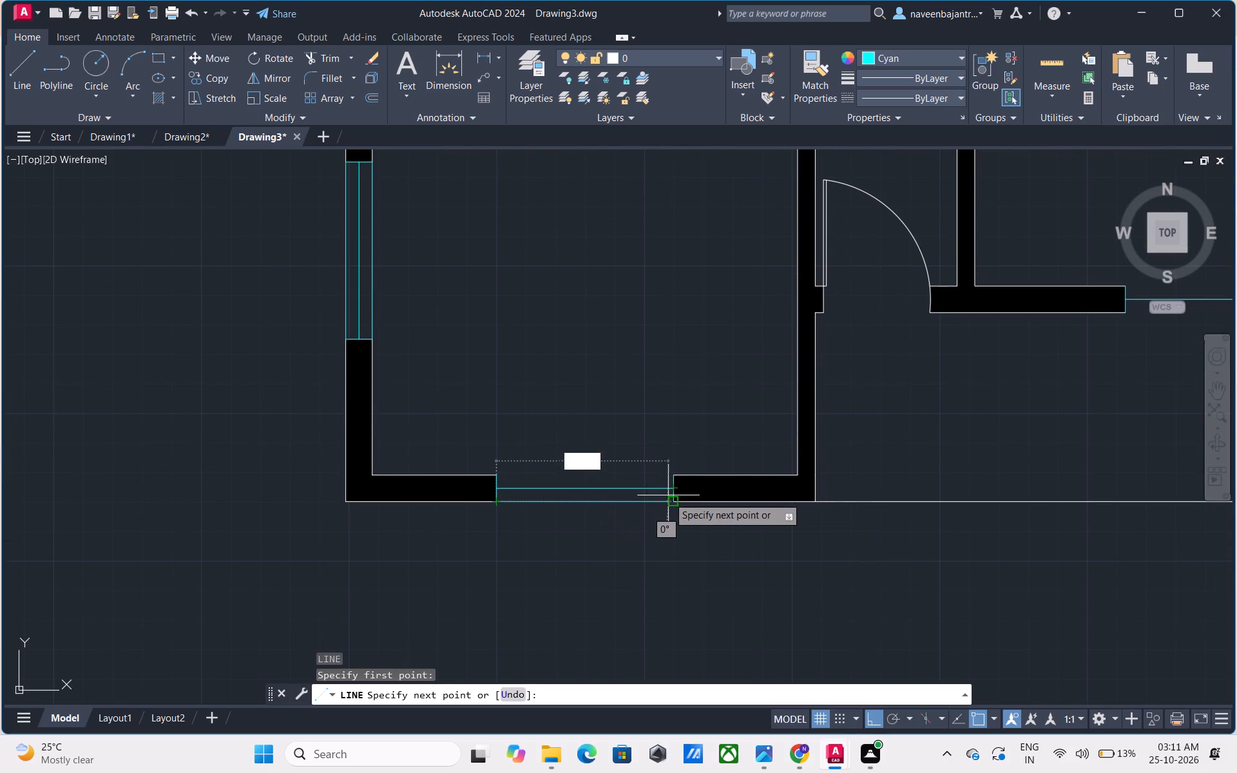
click(671, 500)
key(Escape)
key(l)
key(space)
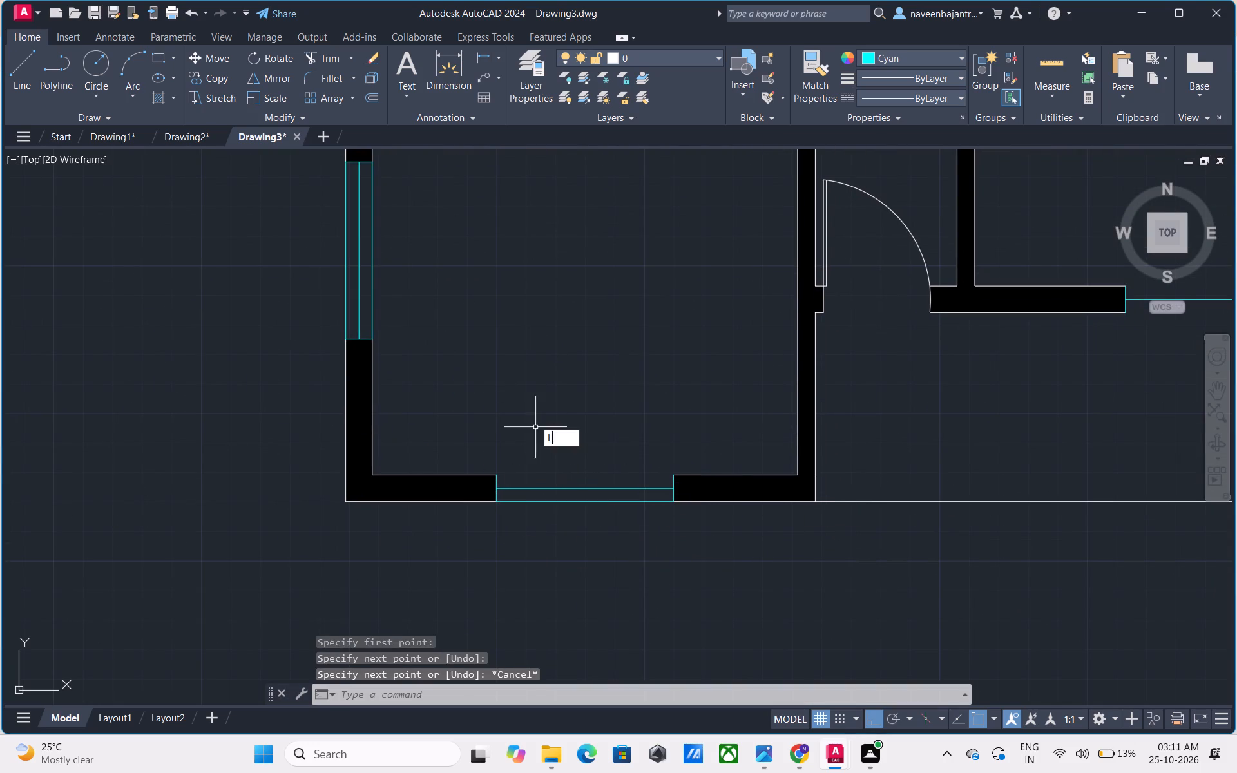
click(498, 475)
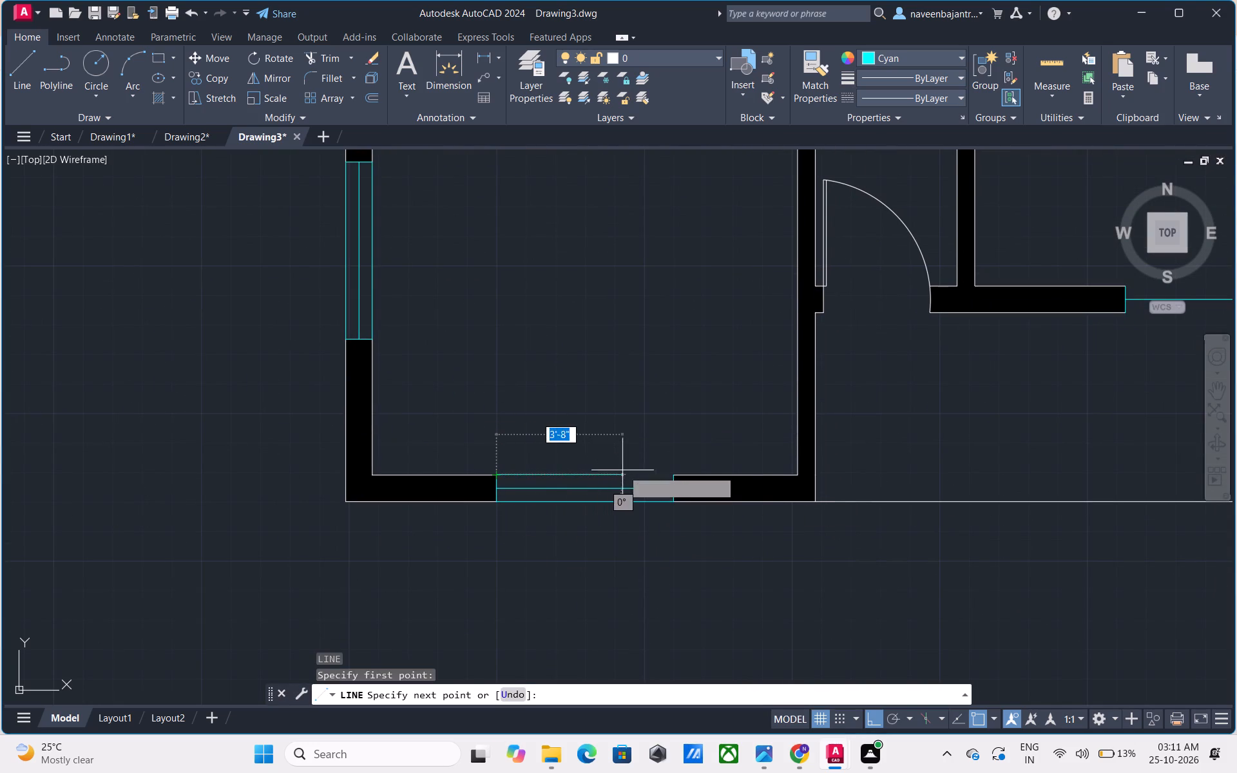
click(672, 472)
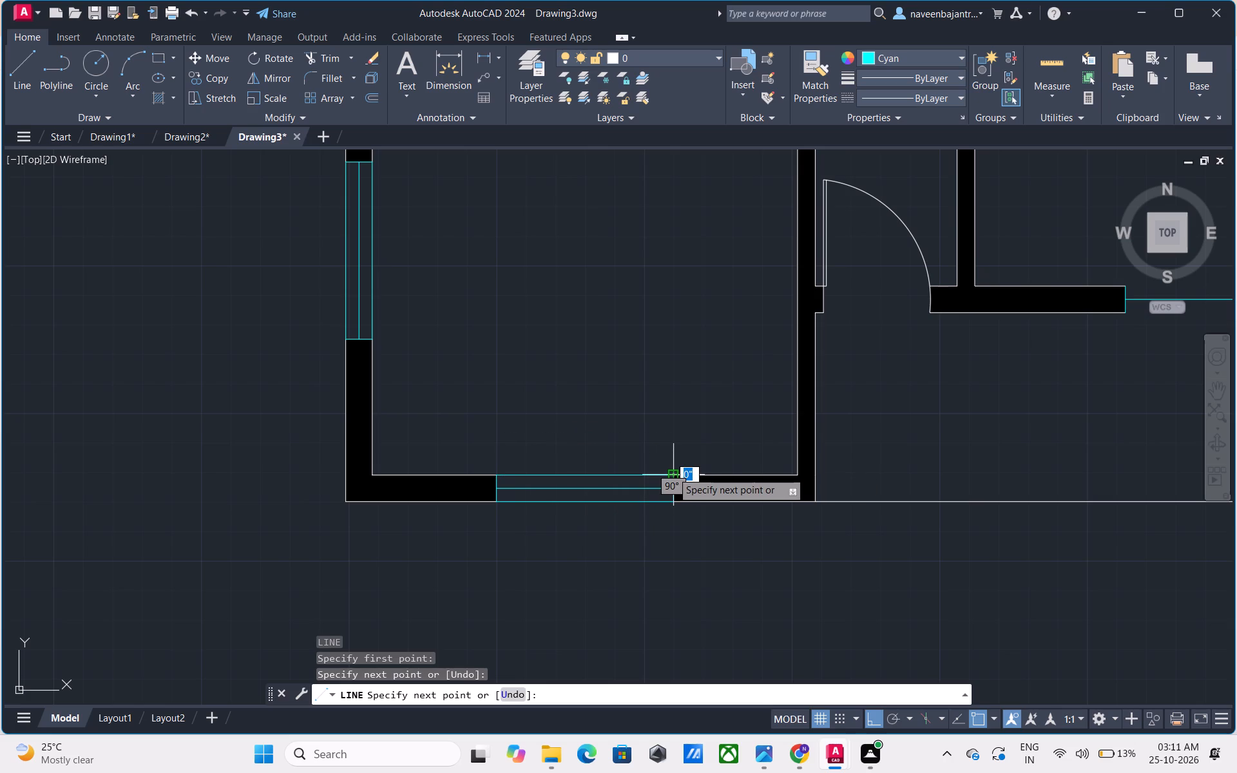
key(Escape)
Draw cyan lines along the outer and inner wall faces across the window in the lower-right room's bottom wall.
middle_drag(908, 423, 765, 470)
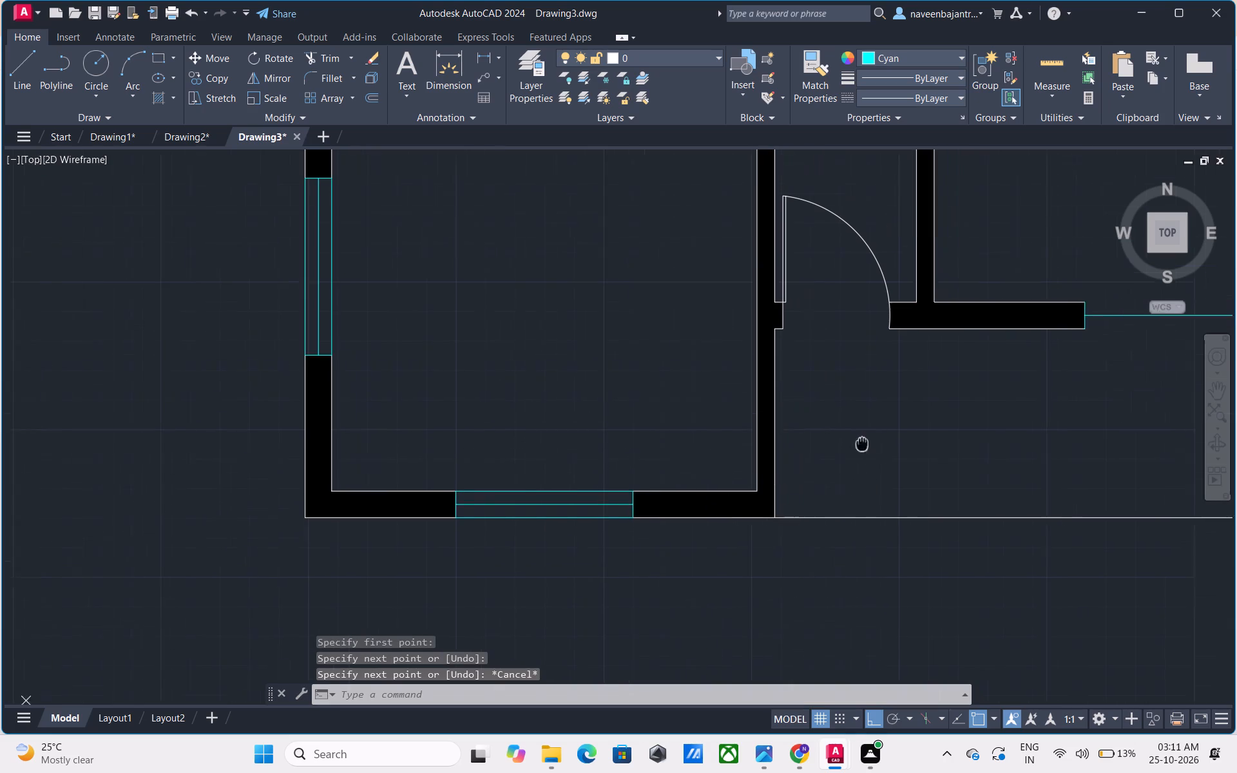
middle_drag(765, 470, 432, 541)
key(Escape)
text(L)
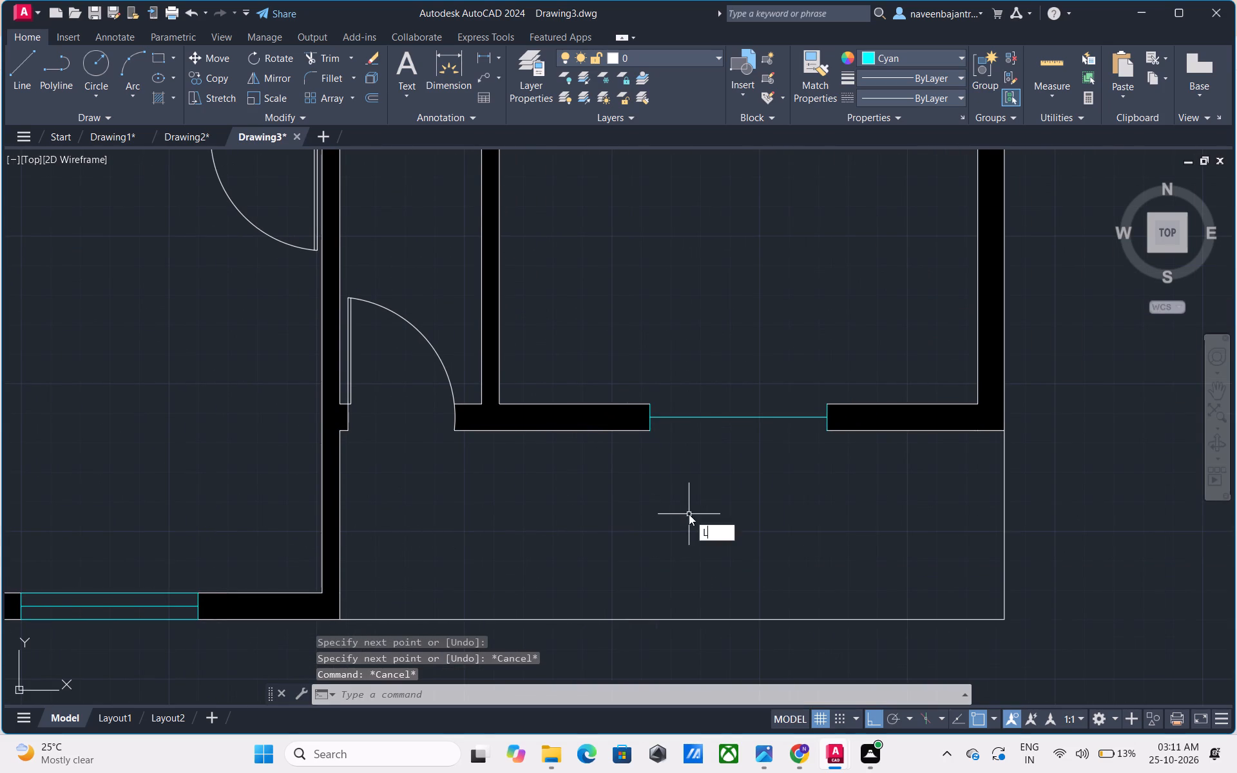
key(space)
click(652, 432)
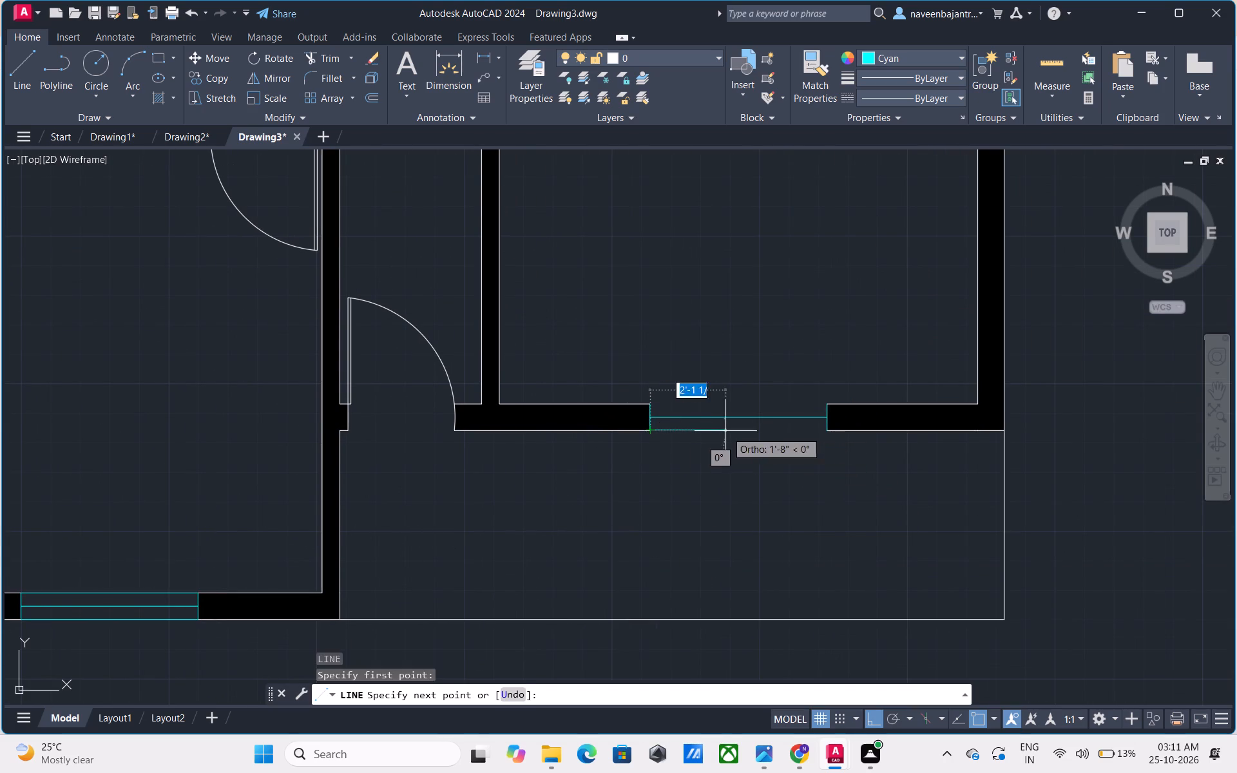
click(827, 430)
key(Escape)
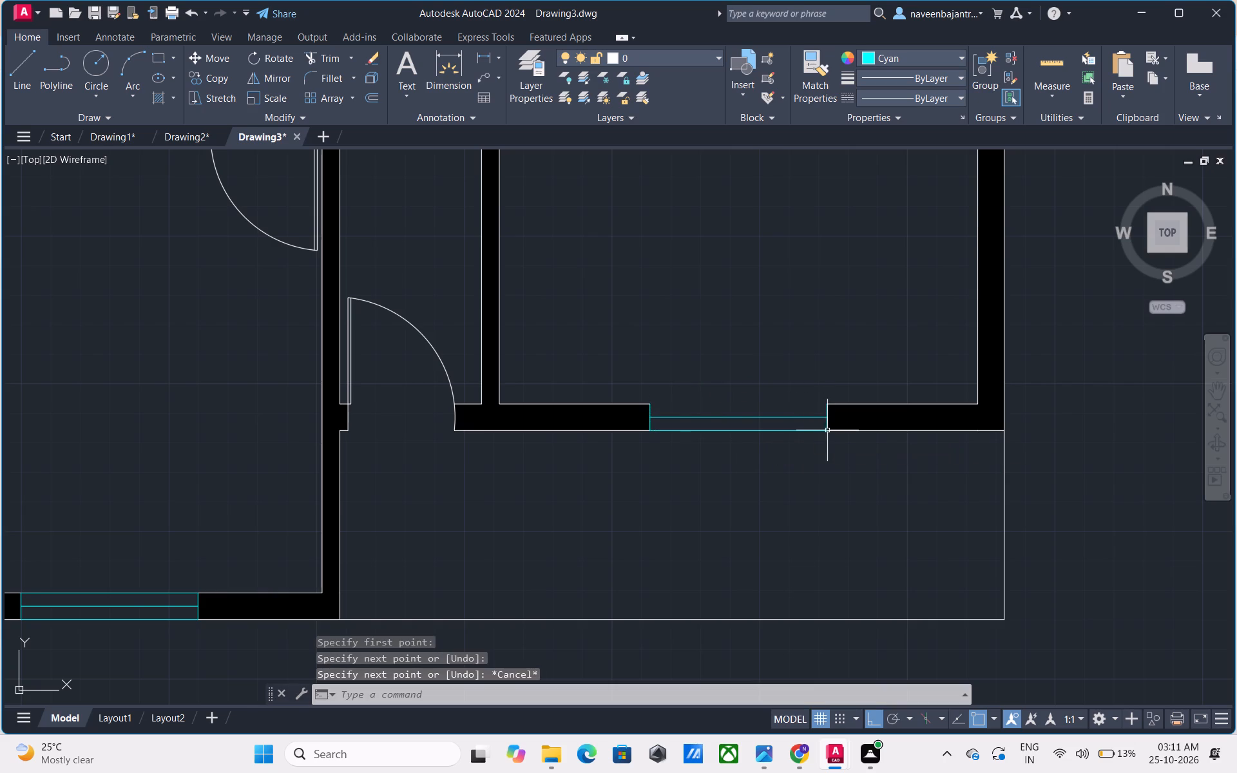
key(l)
key(space)
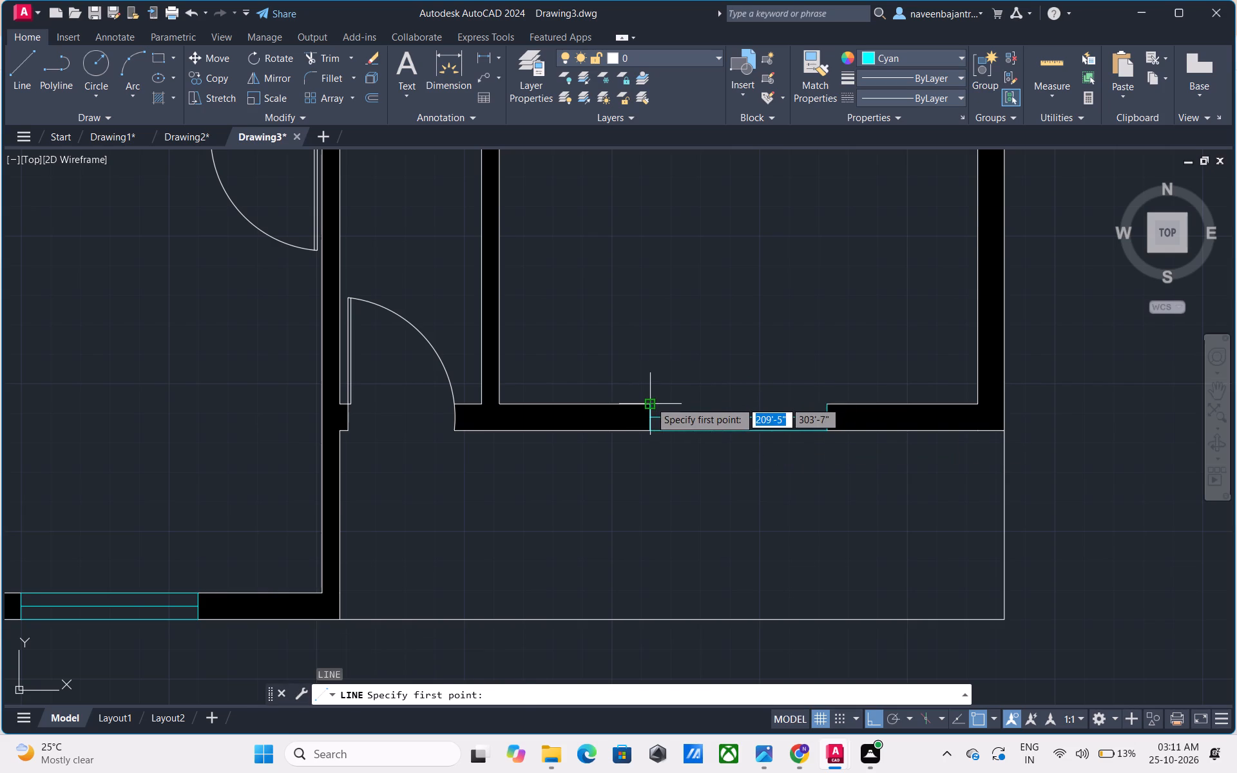
click(650, 401)
click(826, 401)
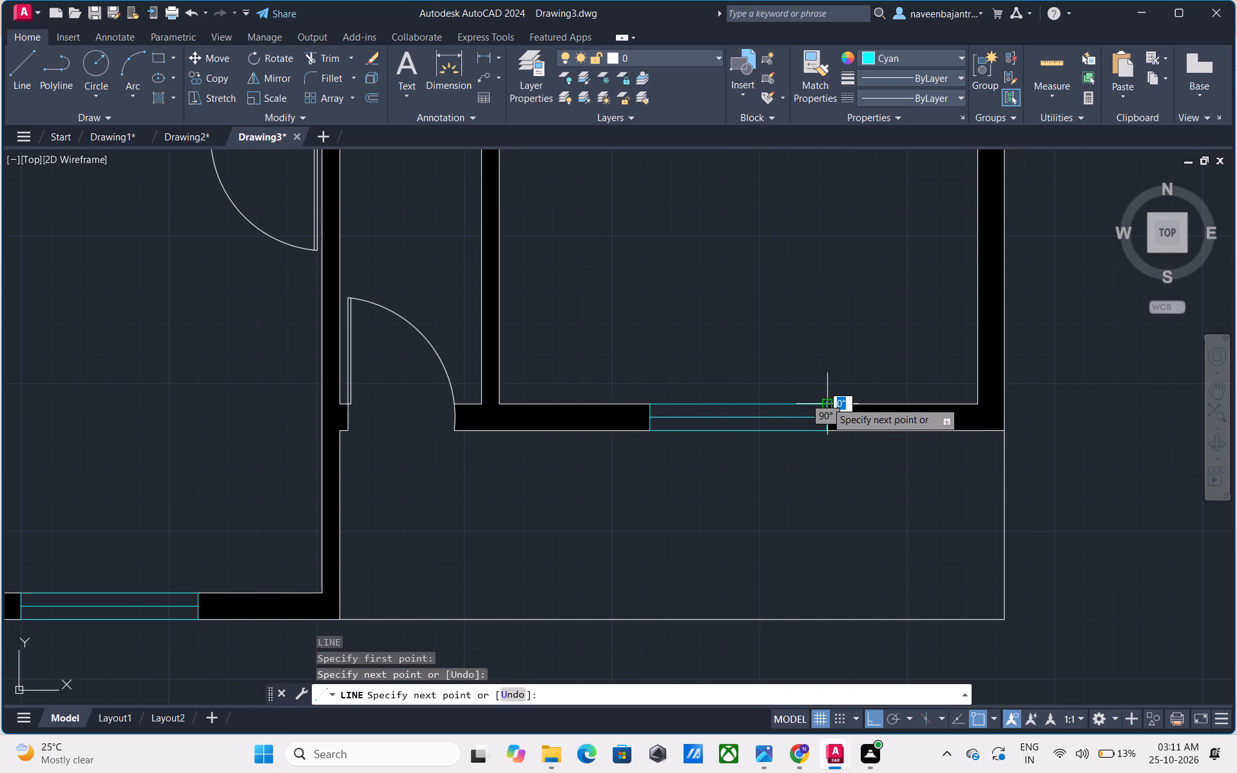
key(Escape)
Draw 6' cyan lines along the outer and inner wall faces across the central hall's window in the right outer wall.
scroll(826, 401, down, 2)
middle_drag(942, 274, 878, 386)
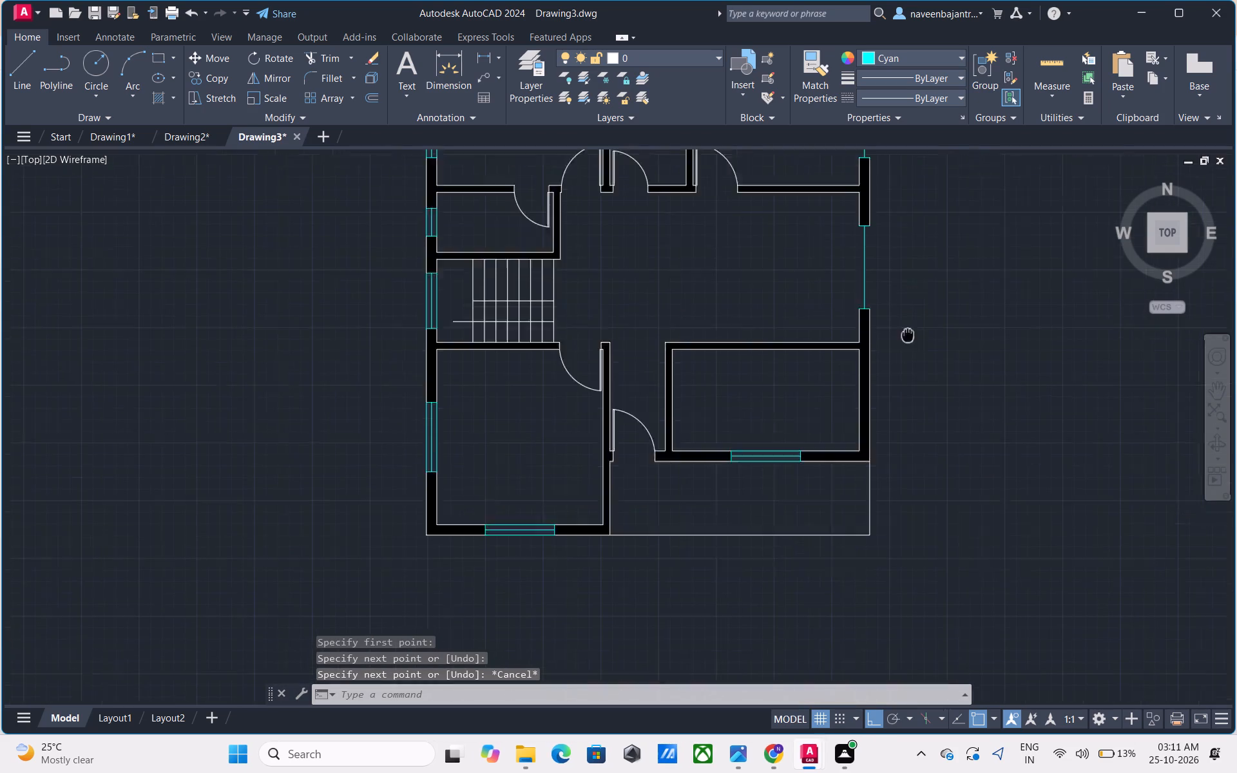
middle_drag(878, 386, 791, 499)
scroll(788, 500, up, 1)
key(Escape)
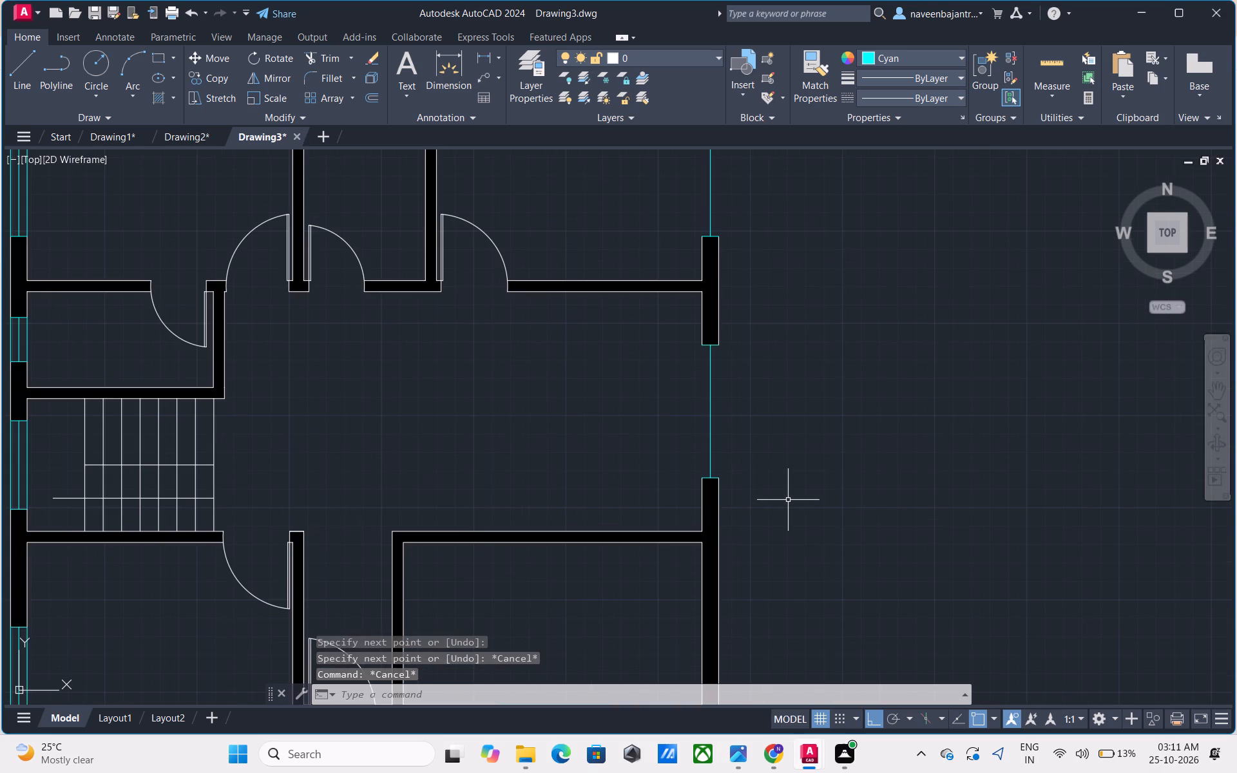
text(L)
key(space)
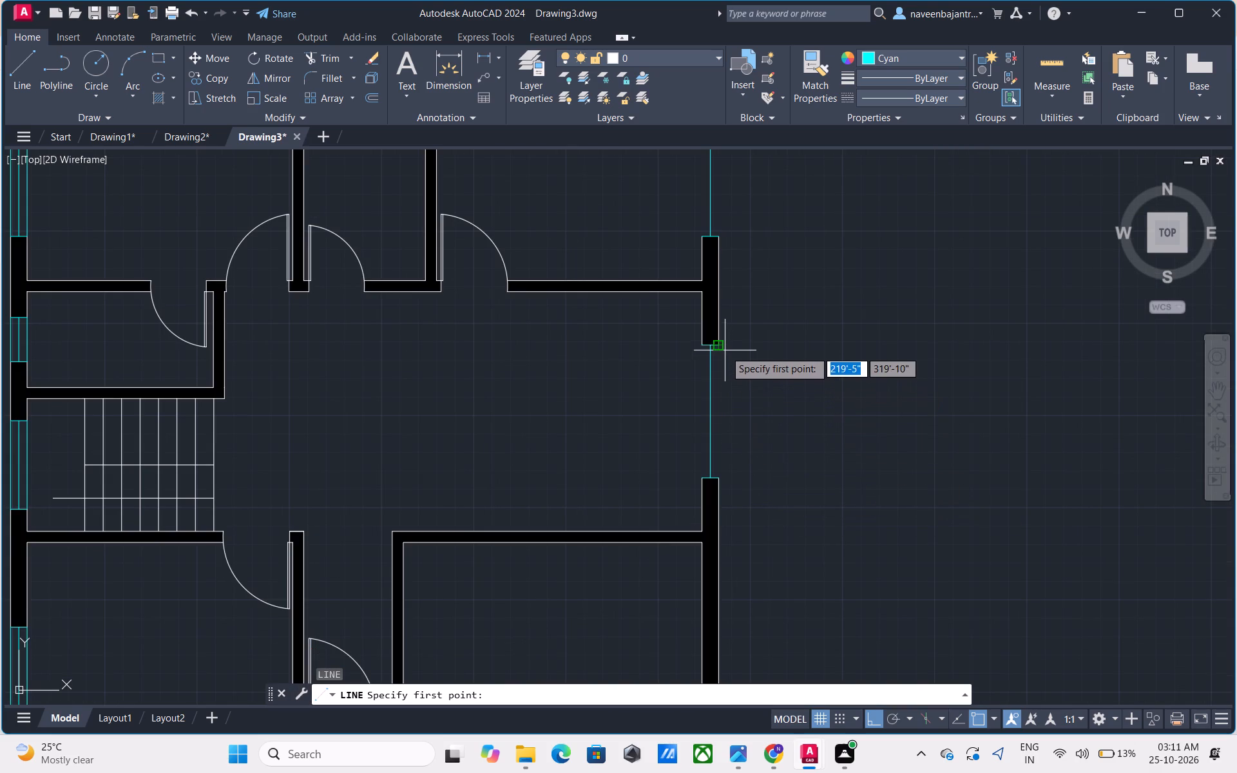
click(720, 346)
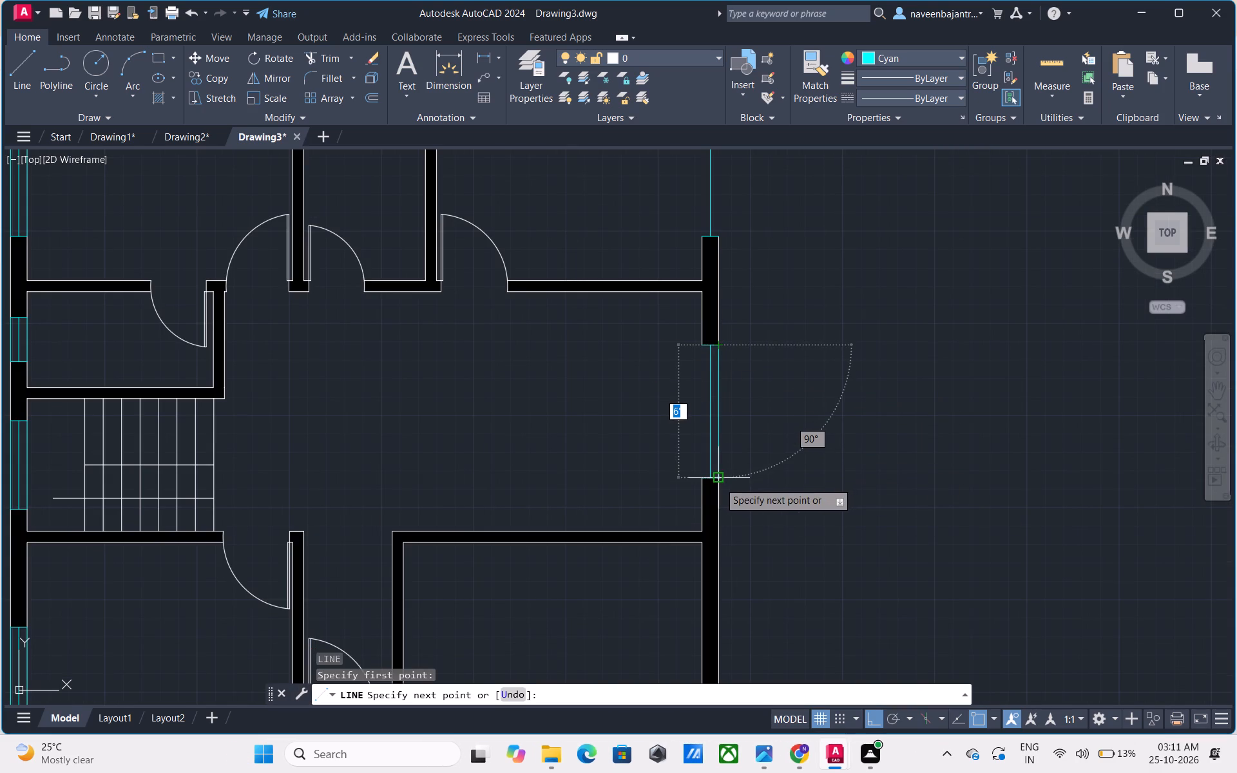
click(719, 482)
key(Escape)
key(l)
key(space)
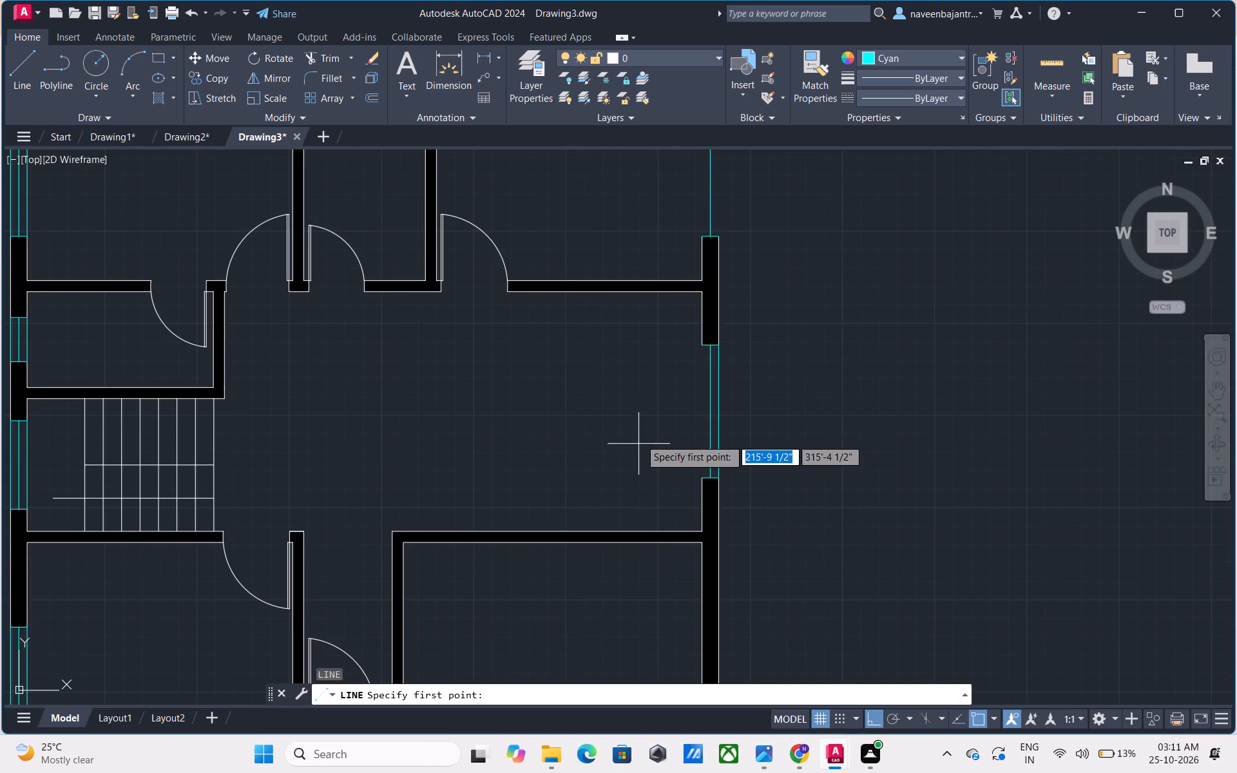
click(699, 345)
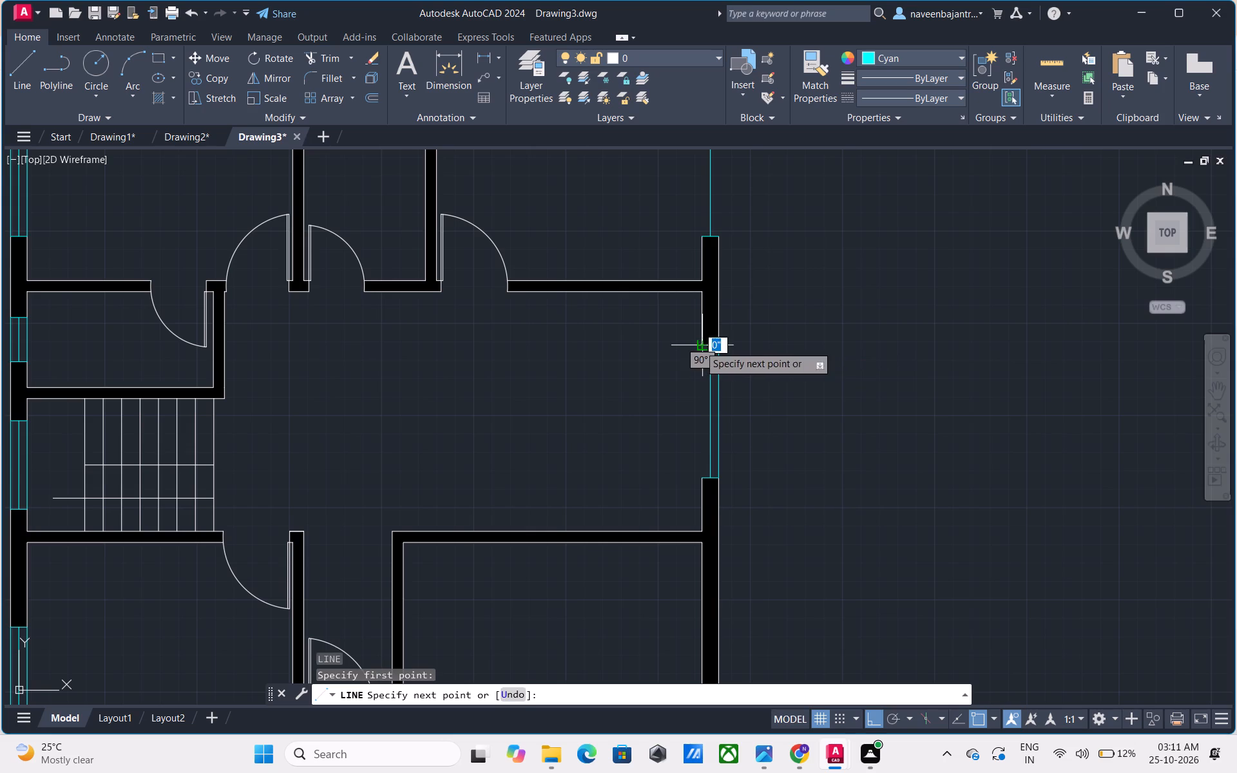
click(702, 476)
key(Escape)
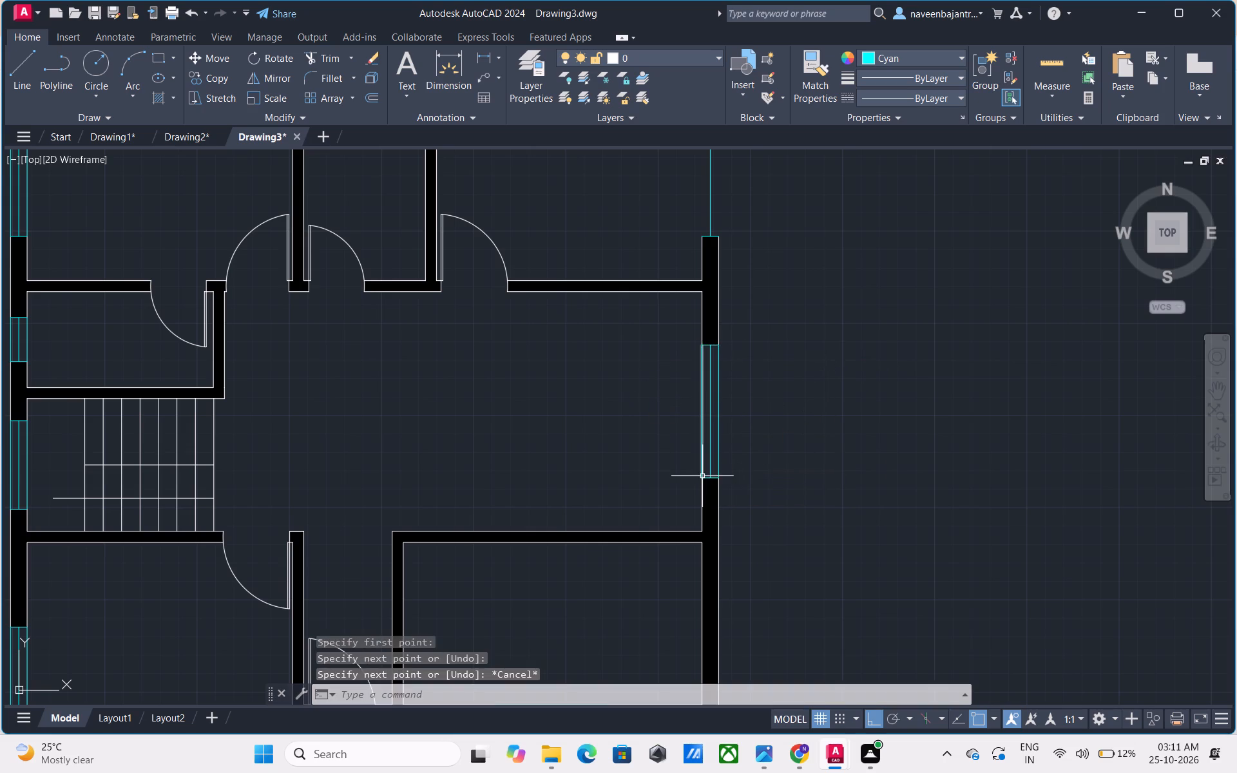
Draw cyan lines along the outer and inner wall faces across the upper-right room's window in the right outer wall.
scroll(769, 418, down, 3)
scroll(758, 334, up, 3)
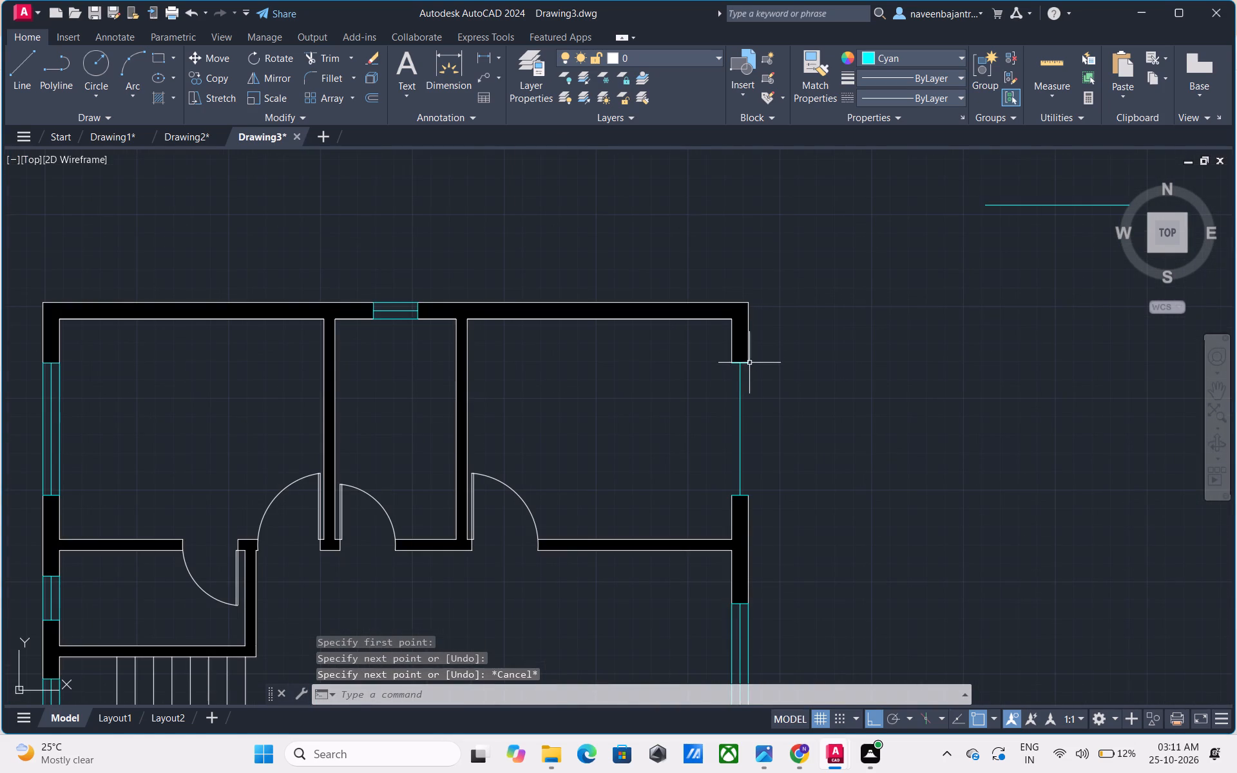
key(Escape)
text(L)
key(space)
click(748, 367)
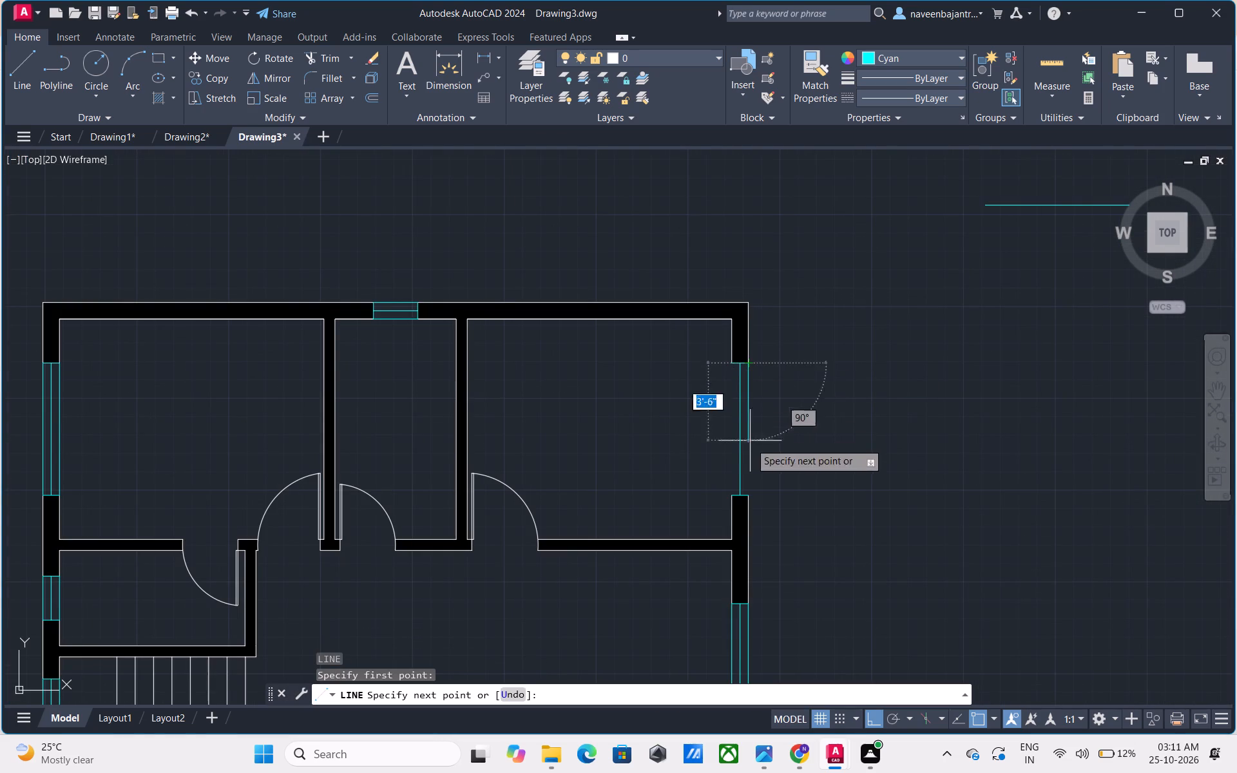
click(749, 493)
key(Escape)
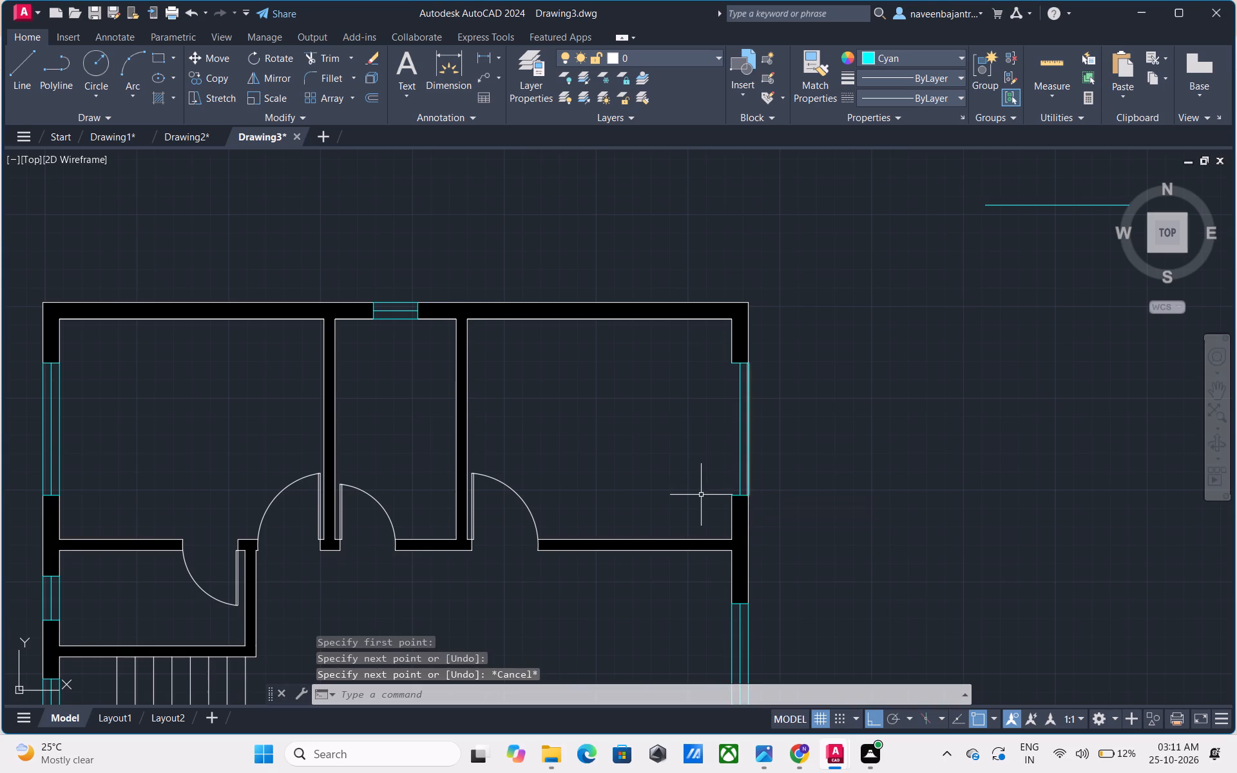
key(l)
key(space)
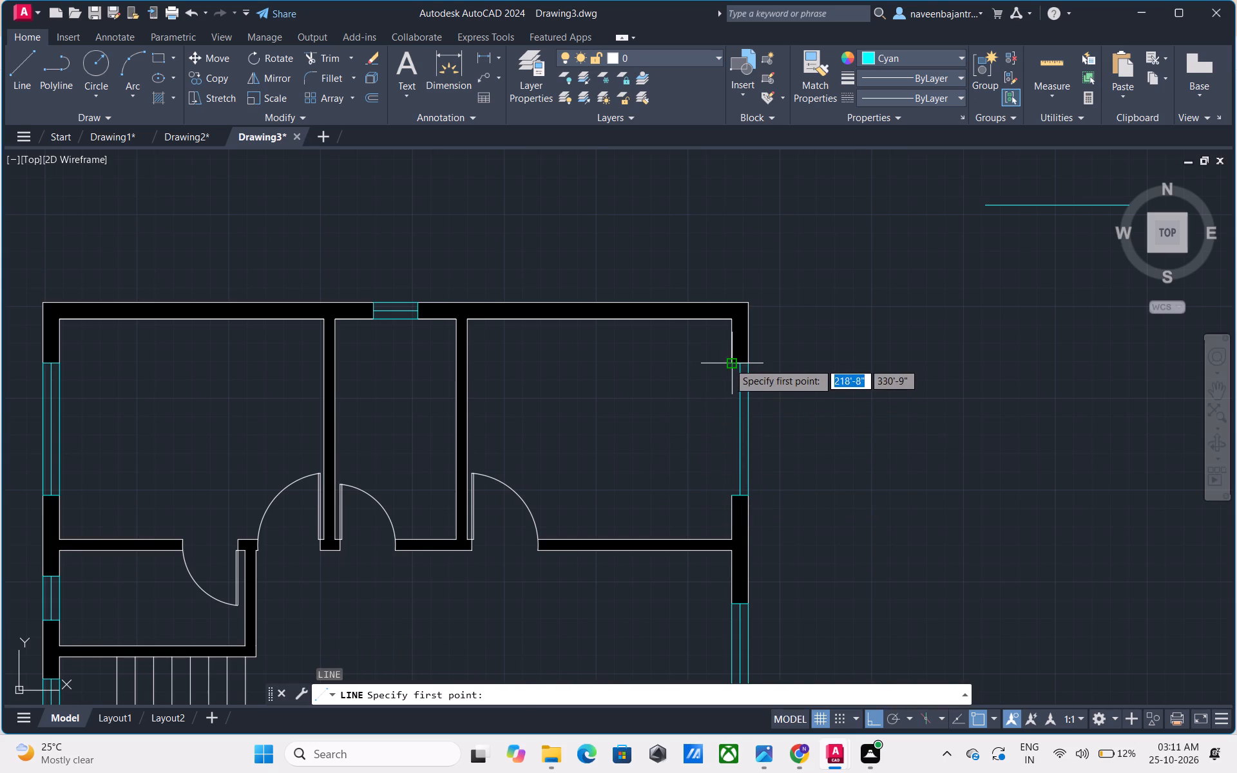
click(729, 363)
click(731, 492)
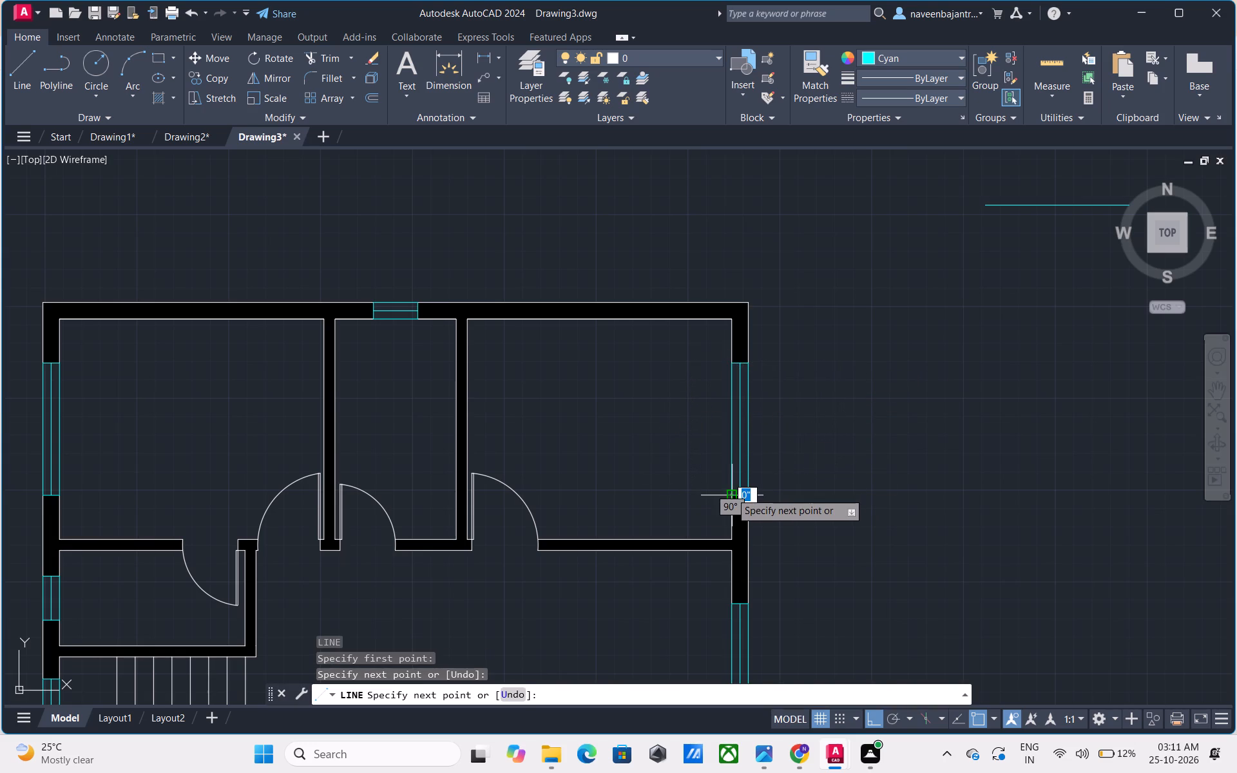
key(Escape)
Delete the stray horizontal cyan line lying outside the plan, beyond its upper-right corner.
scroll(830, 477, down, 1)
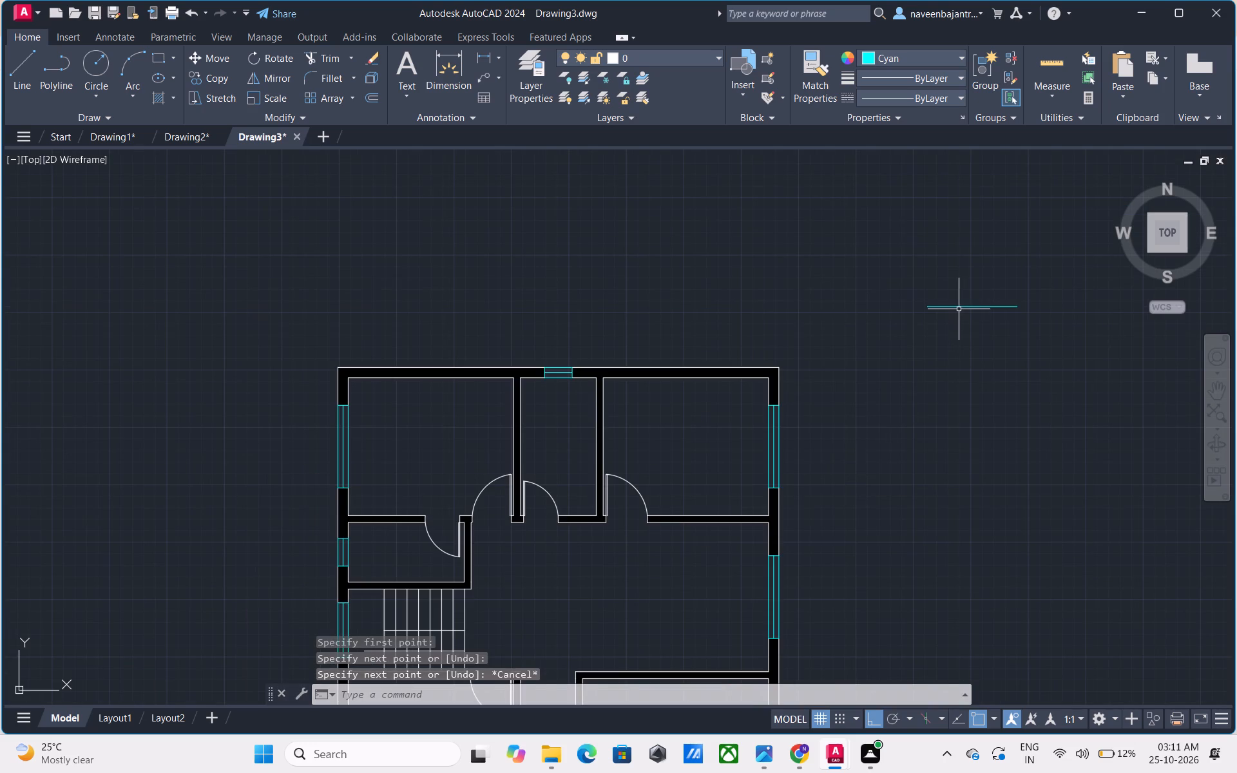
click(963, 307)
key(Delete)
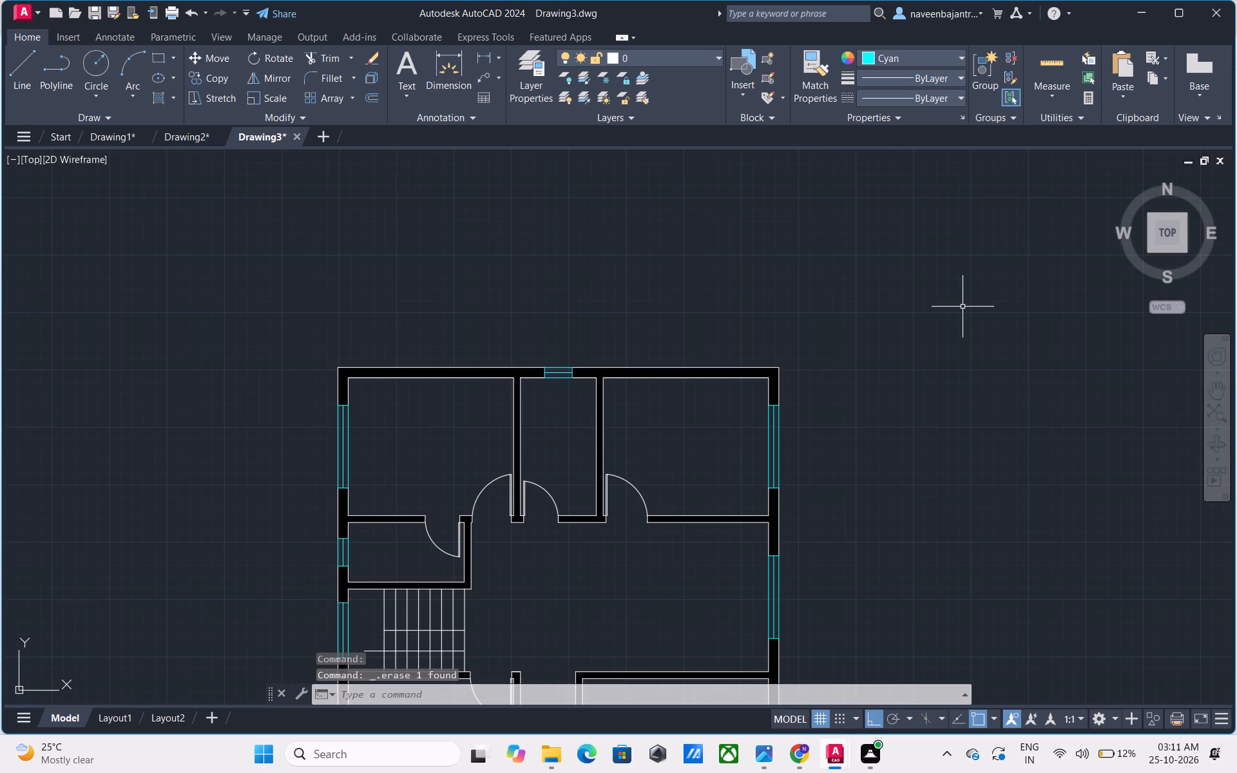
Remove the solid black fill from the walls around the lower-right room using Trim.
scroll(963, 307, down, 2)
middle_drag(954, 395, 881, 399)
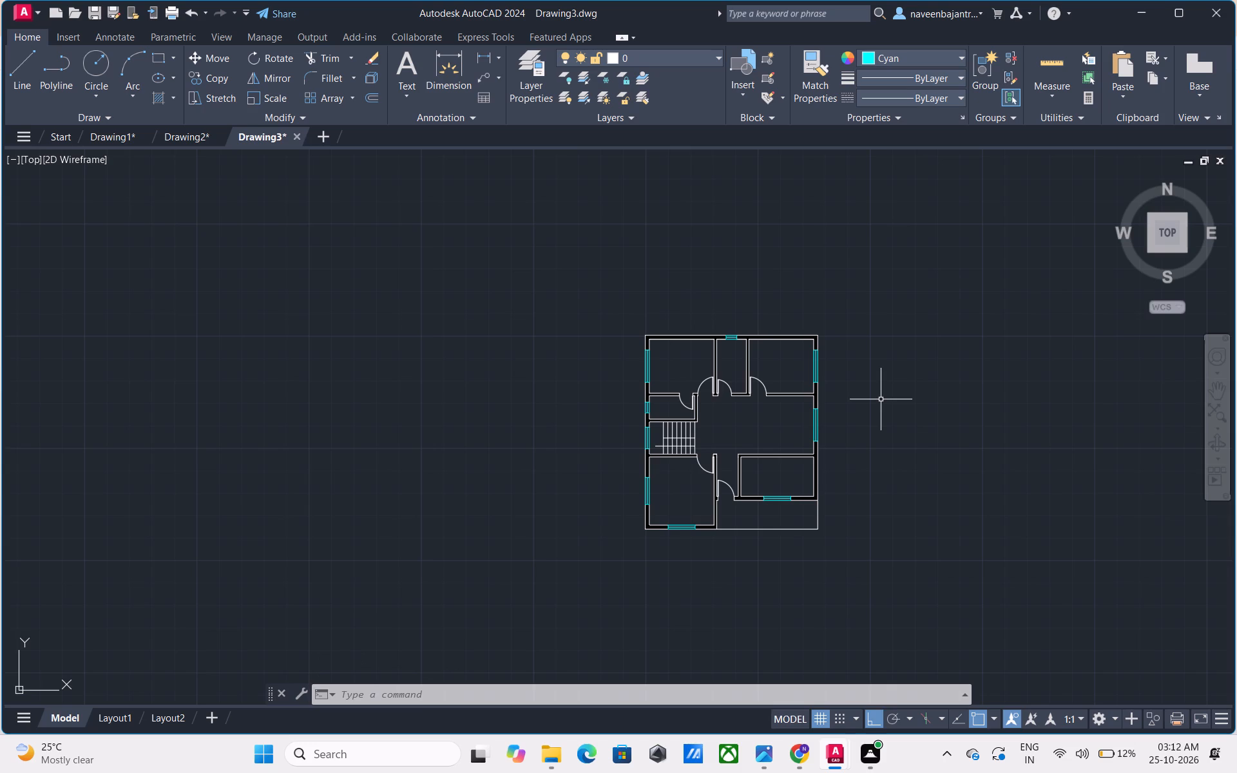
scroll(777, 472, up, 3)
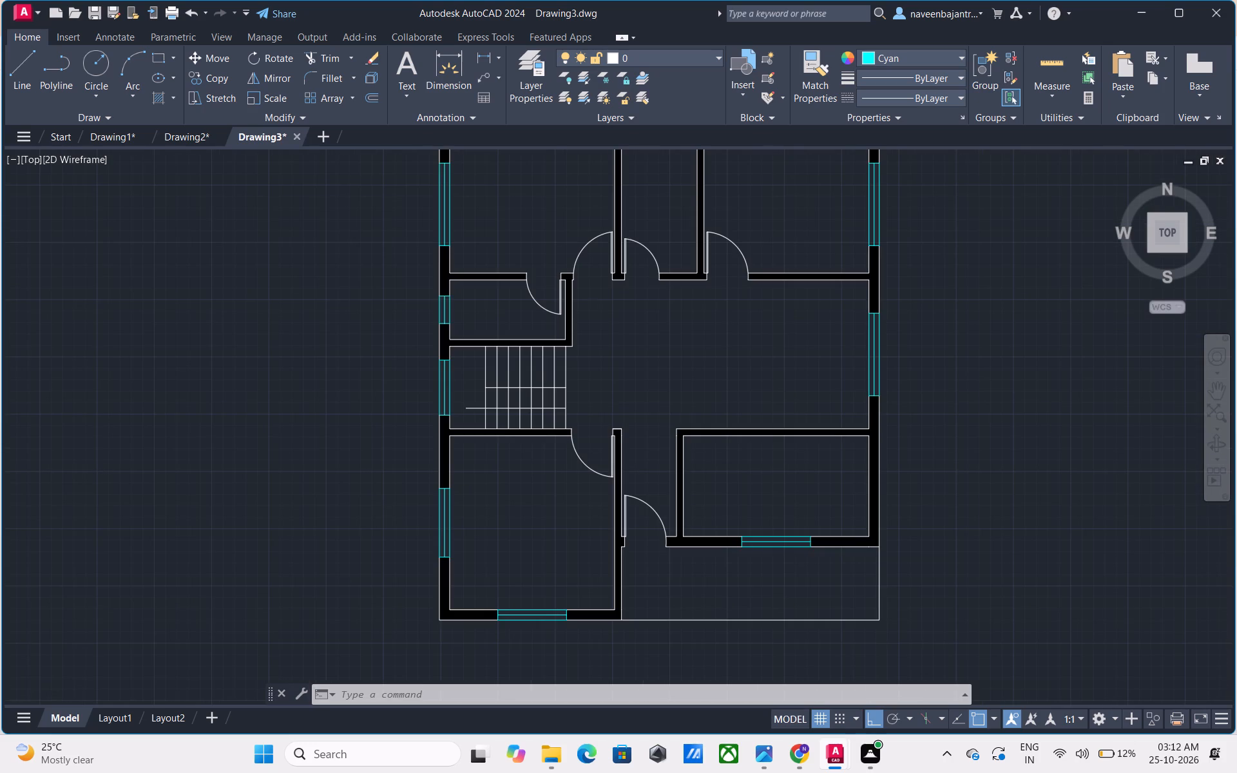
key(Escape)
text(TR)
key(space)
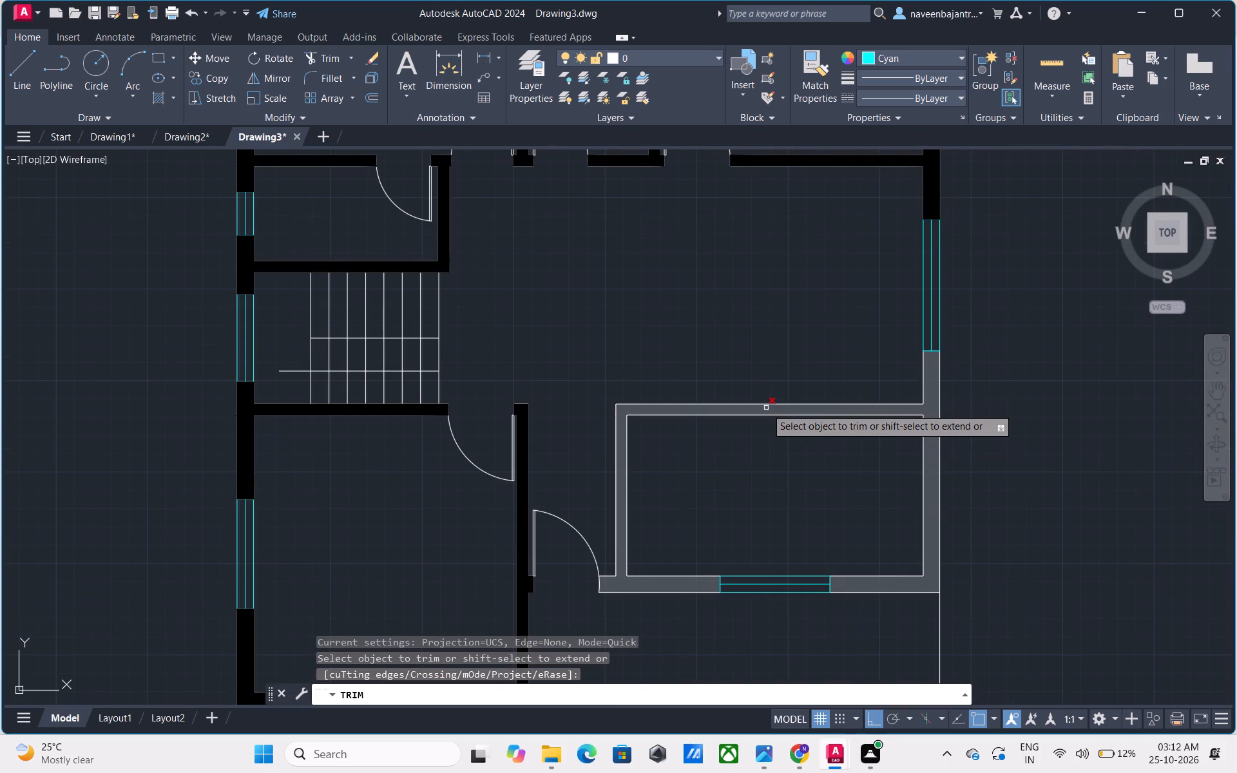
click(766, 408)
key(Escape)
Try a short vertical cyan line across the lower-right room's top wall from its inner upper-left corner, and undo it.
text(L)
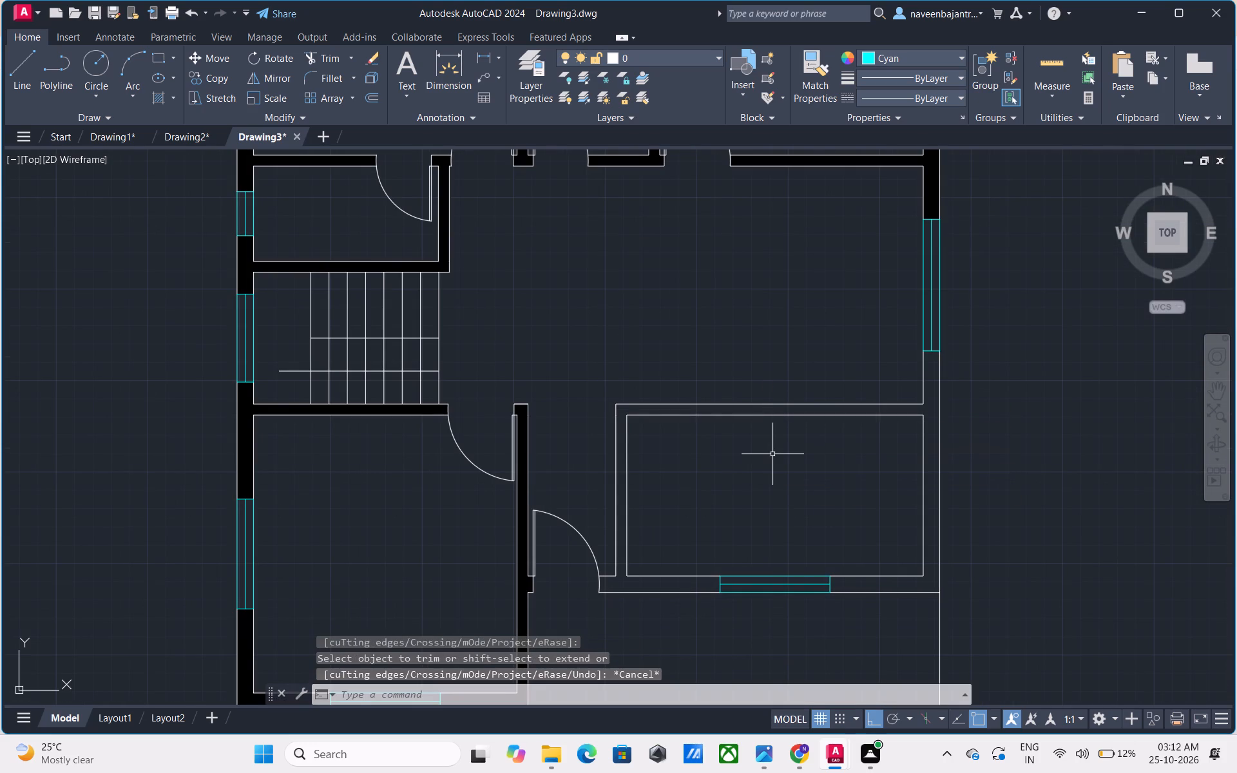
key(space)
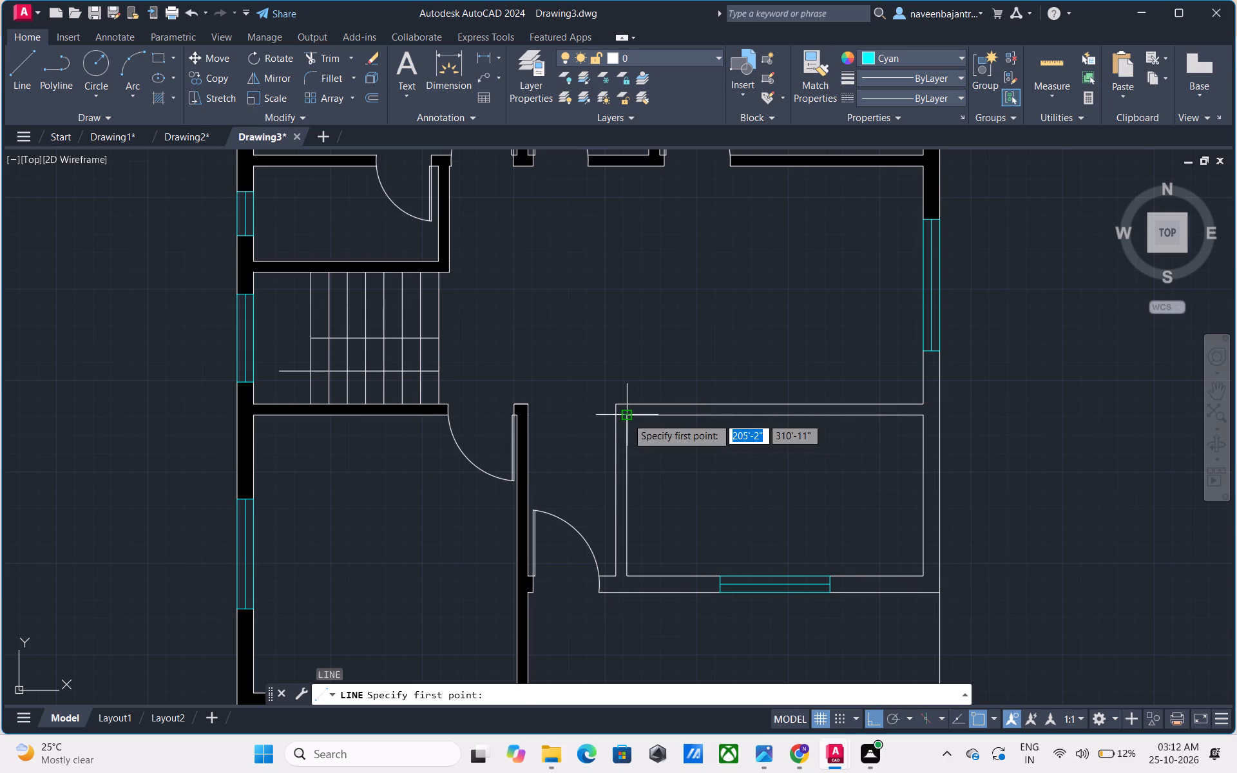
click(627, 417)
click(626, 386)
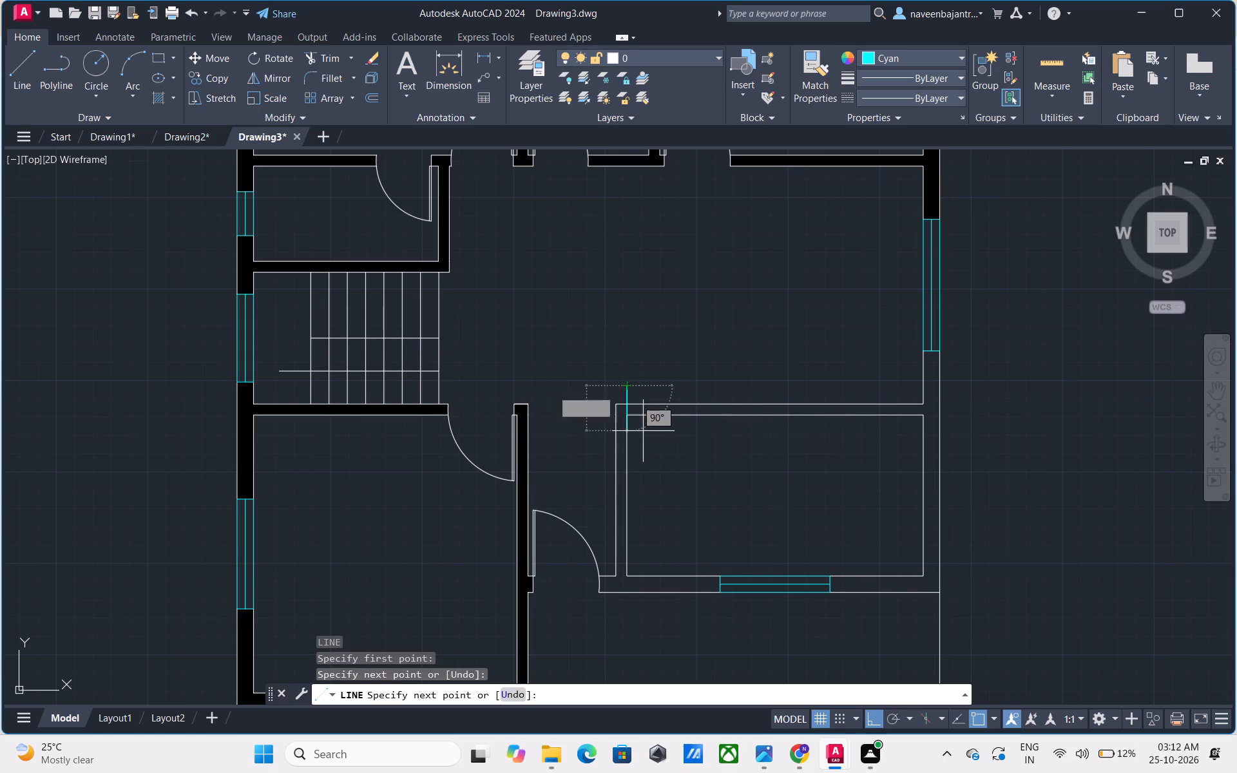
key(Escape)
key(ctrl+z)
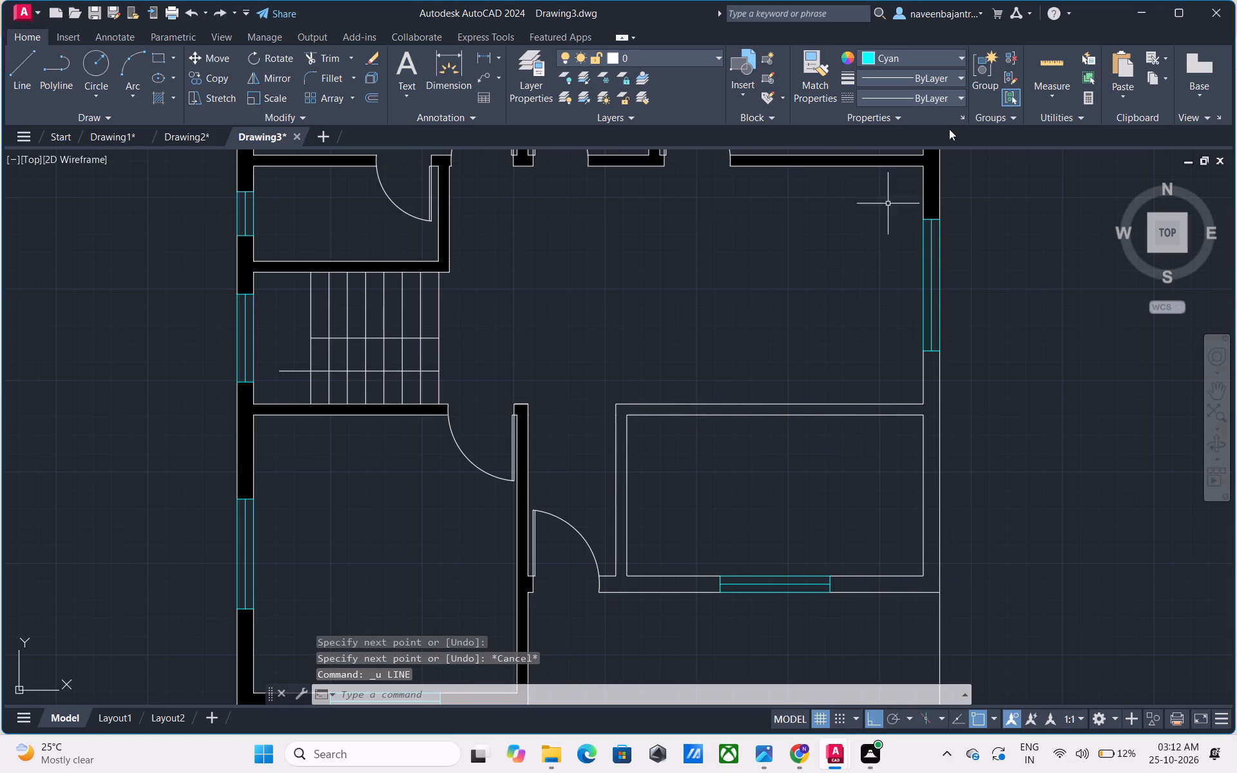
Draw a ByLayer vertical line across the lower-right room's top wall at its inner upper-left corner and trim the part above the wall.
click(946, 62)
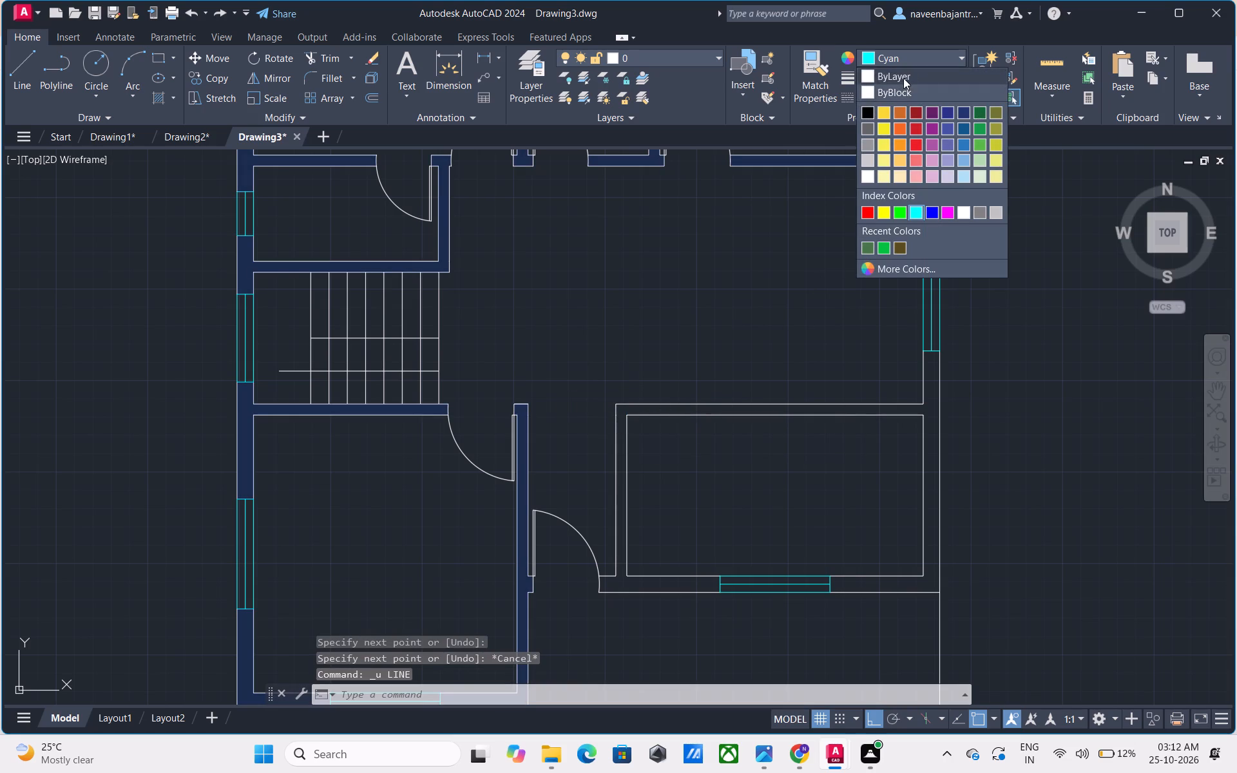
click(903, 78)
key(Escape)
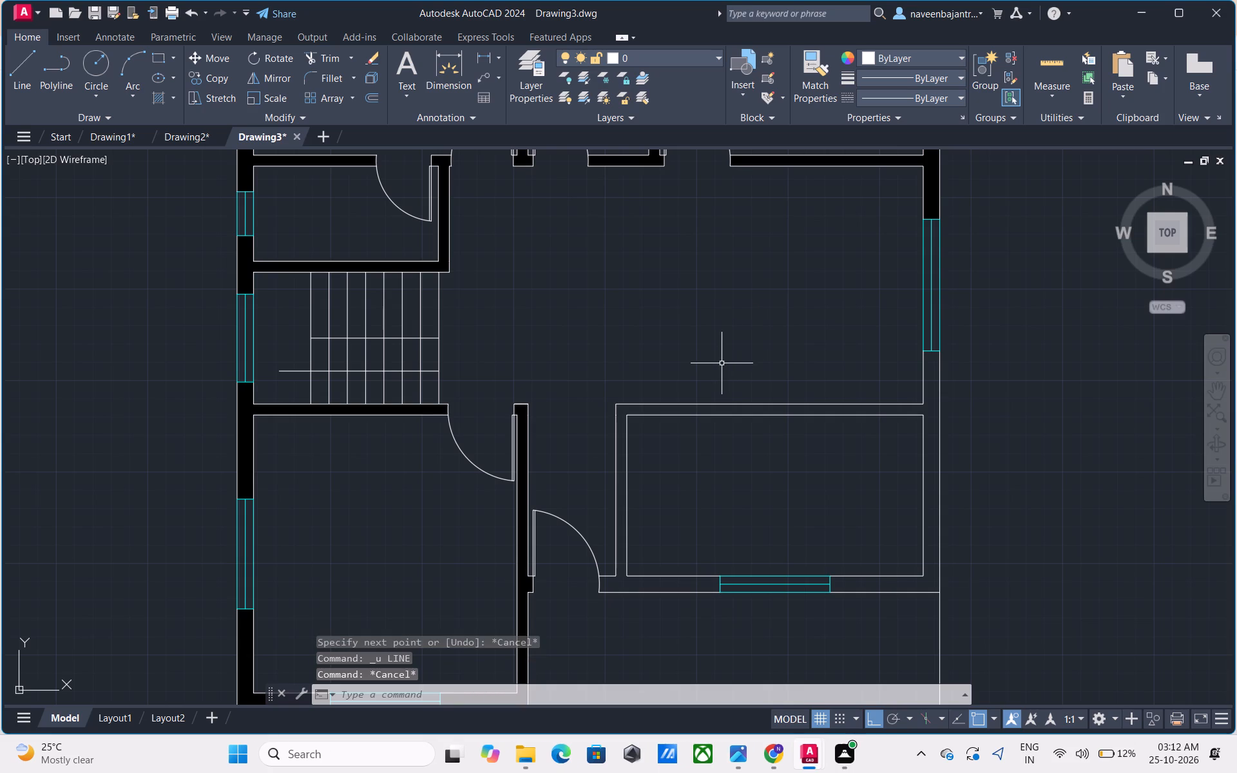
text(L)
key(space)
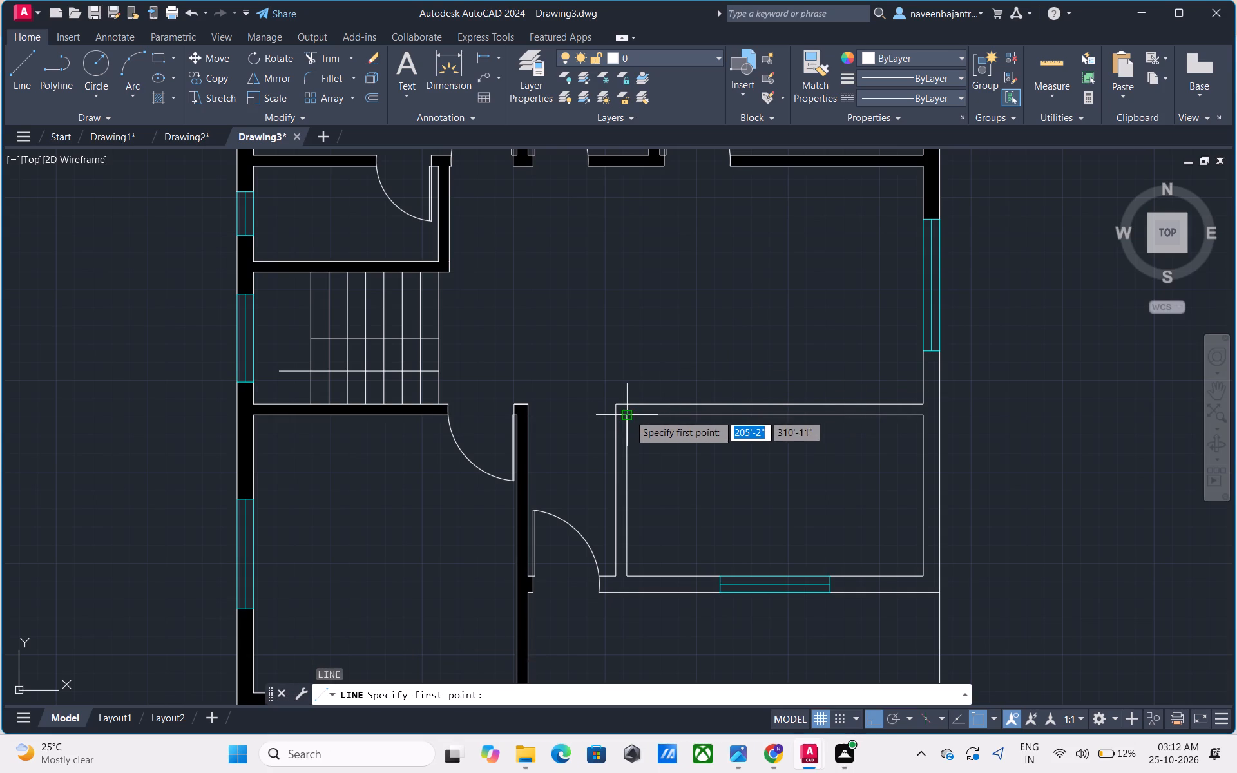
click(629, 414)
click(629, 387)
key(Escape)
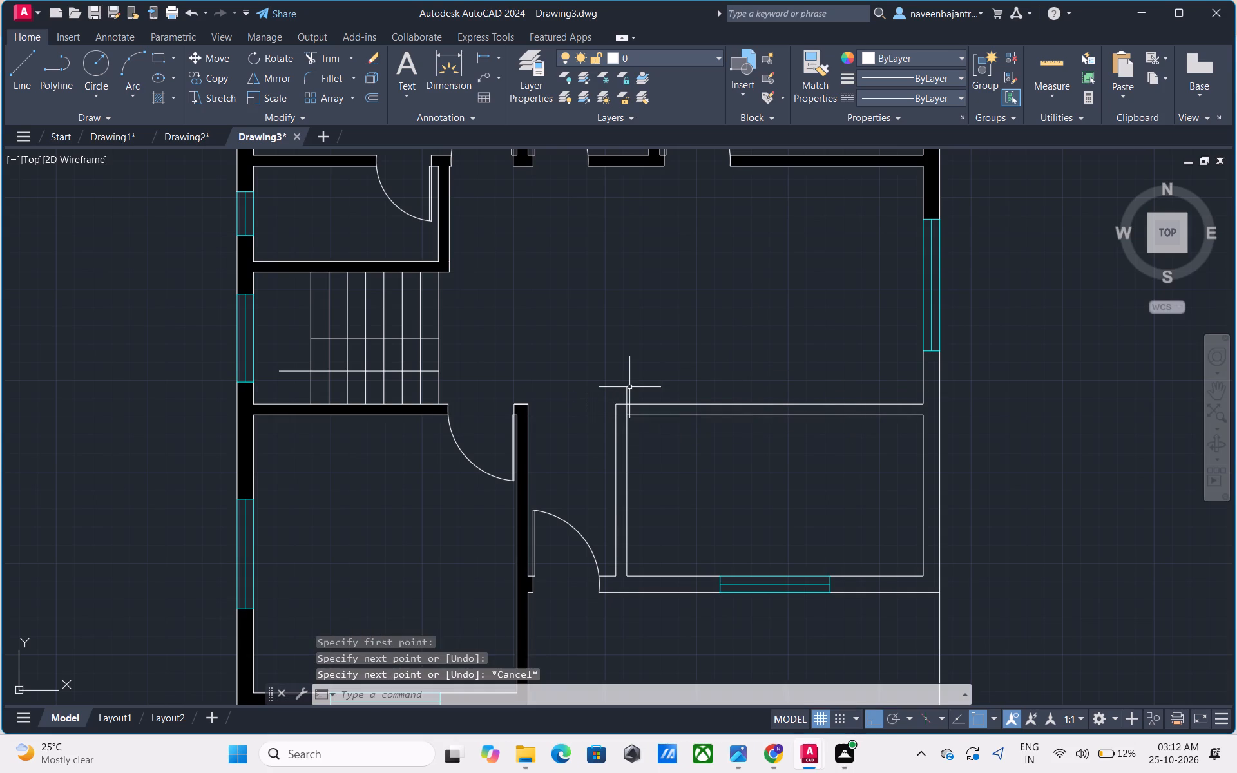
text(TR)
key(space)
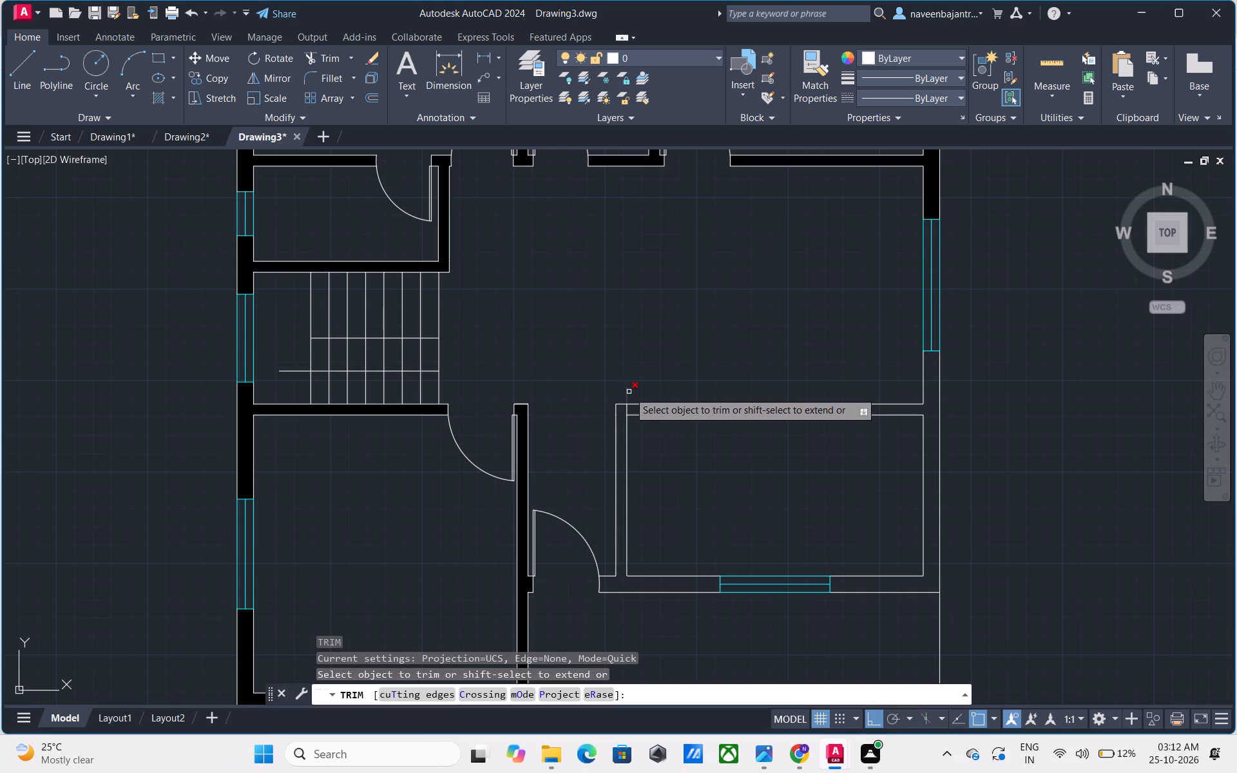
click(629, 392)
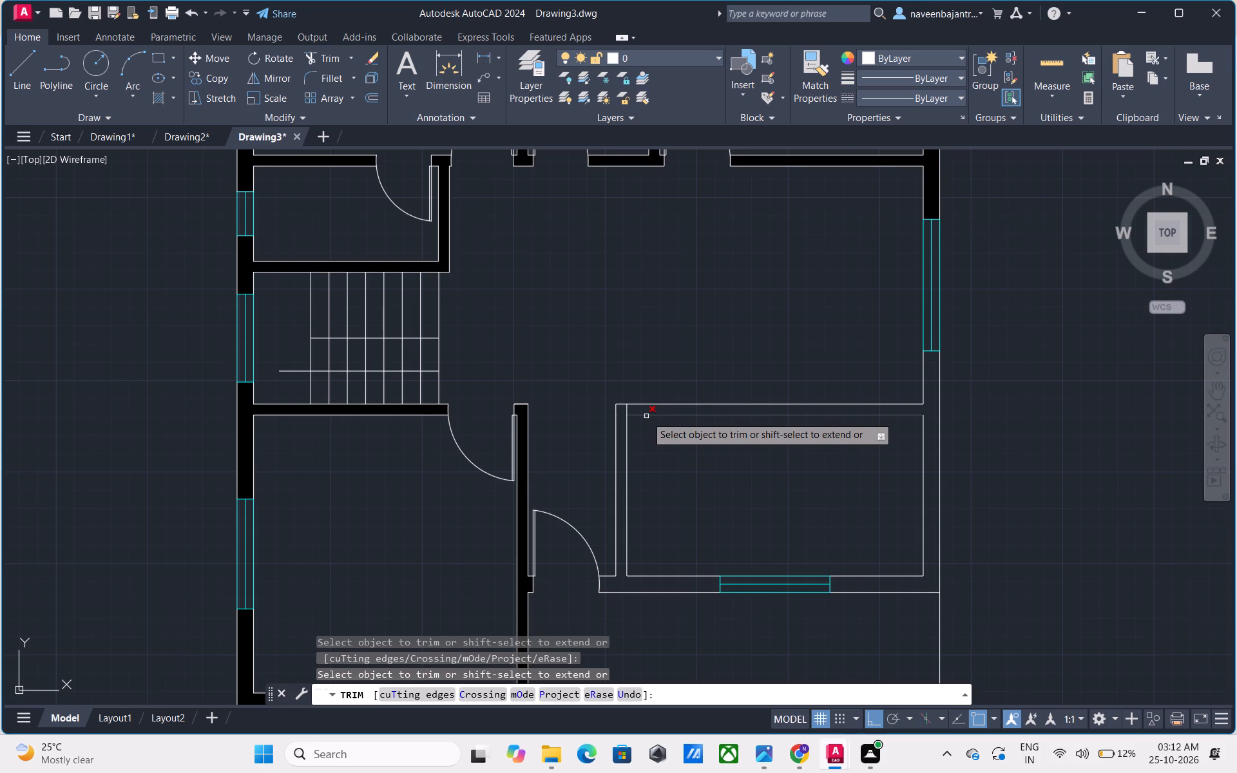
key(Escape)
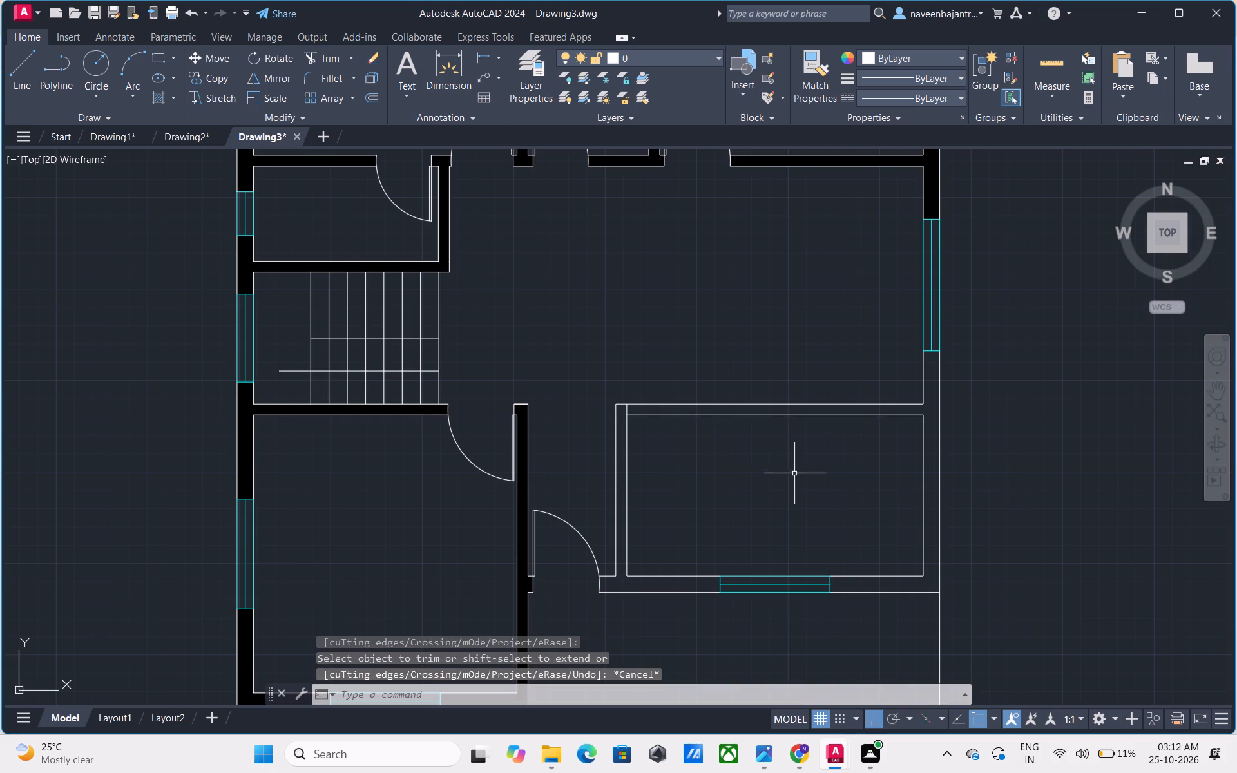
Draw a vertical line across the lower-right room's top wall near its right end and trim the part below the wall.
key(l)
key(space)
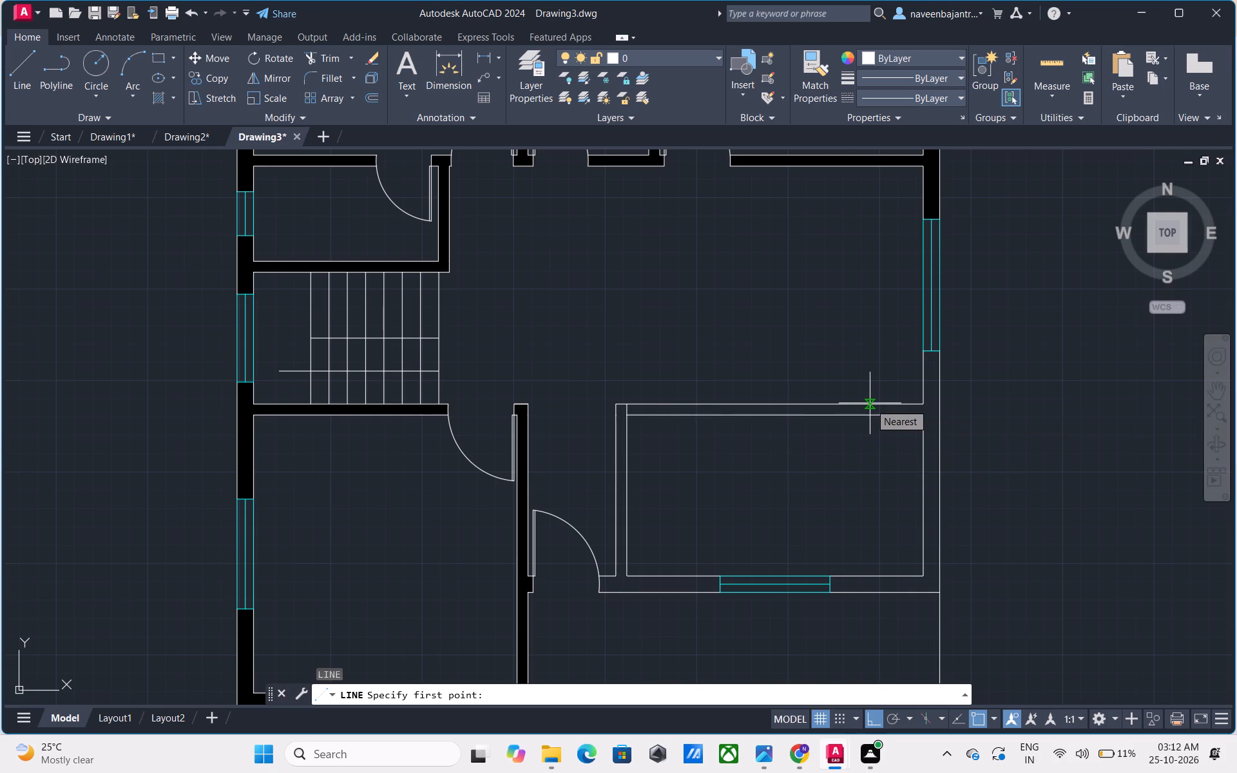
click(870, 403)
click(870, 437)
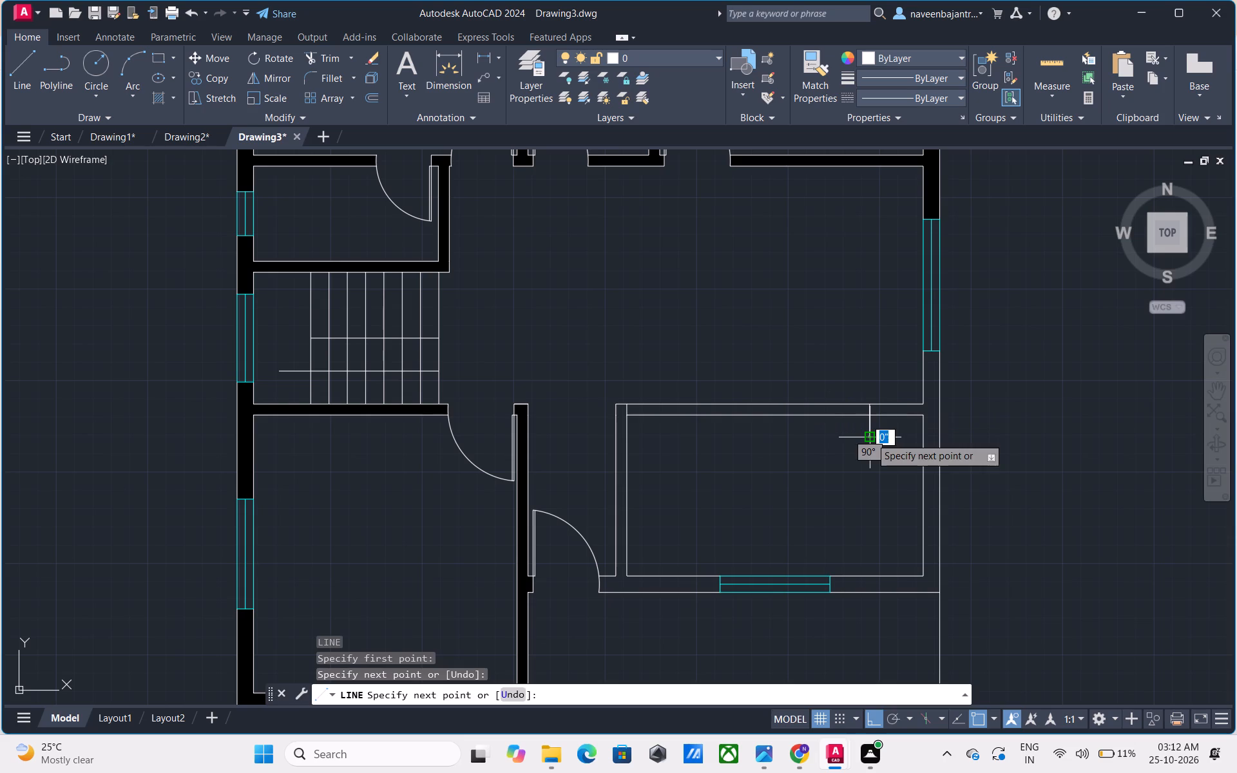
key(Escape)
key(r)
key(Escape)
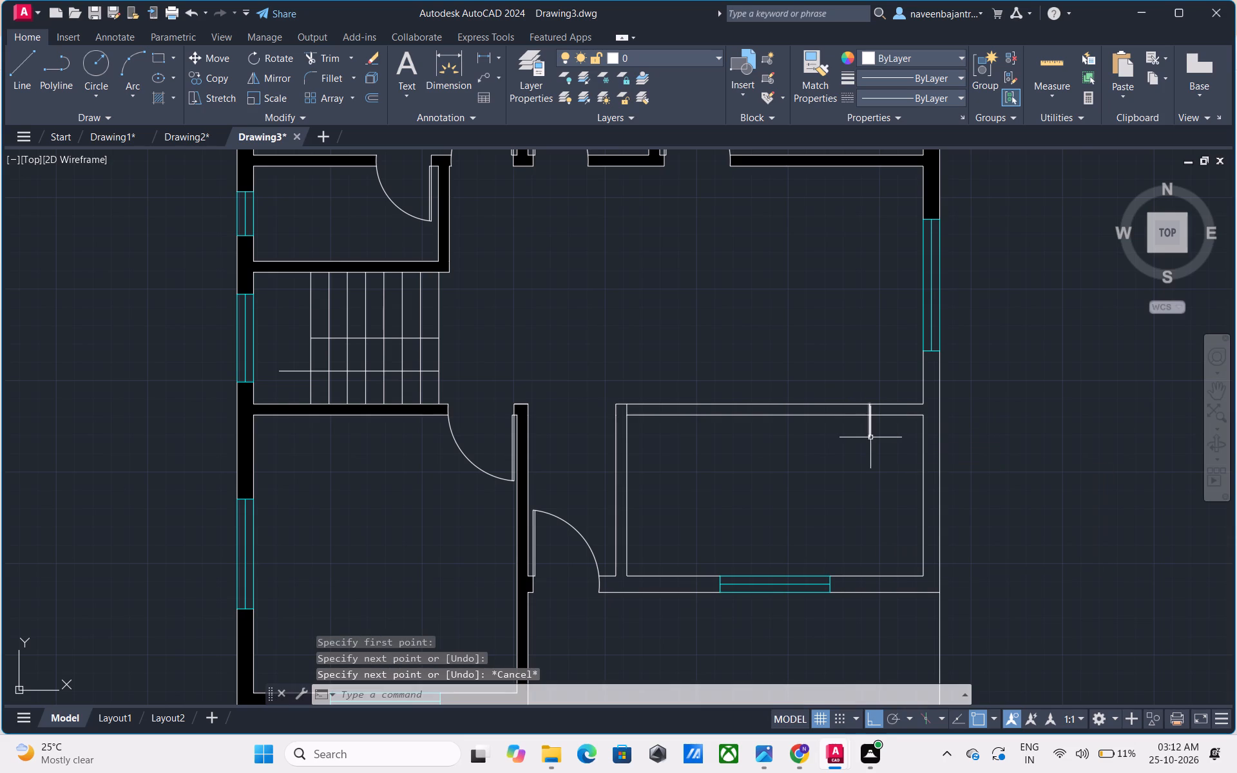
text(TR)
key(space)
click(870, 429)
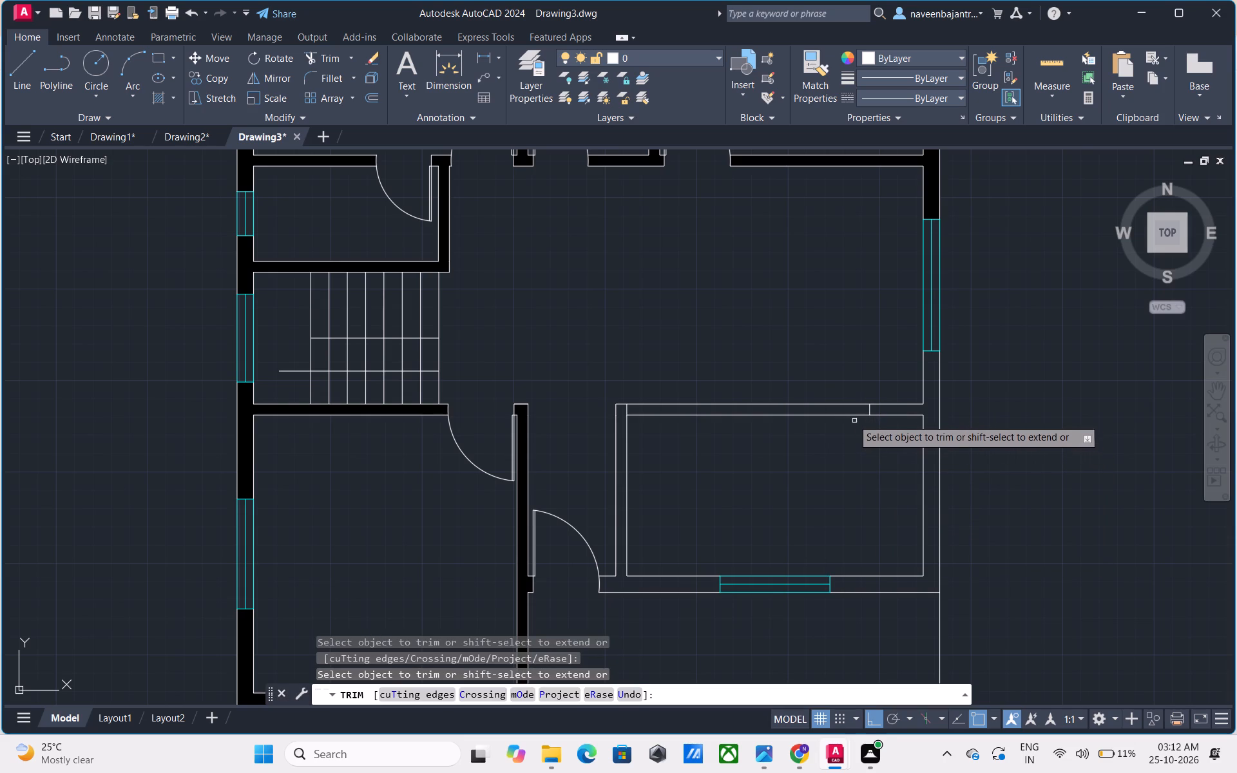
Trim both faces of the lower-right room's top wall between the two short vertical lines to make an opening.
click(832, 415)
click(776, 403)
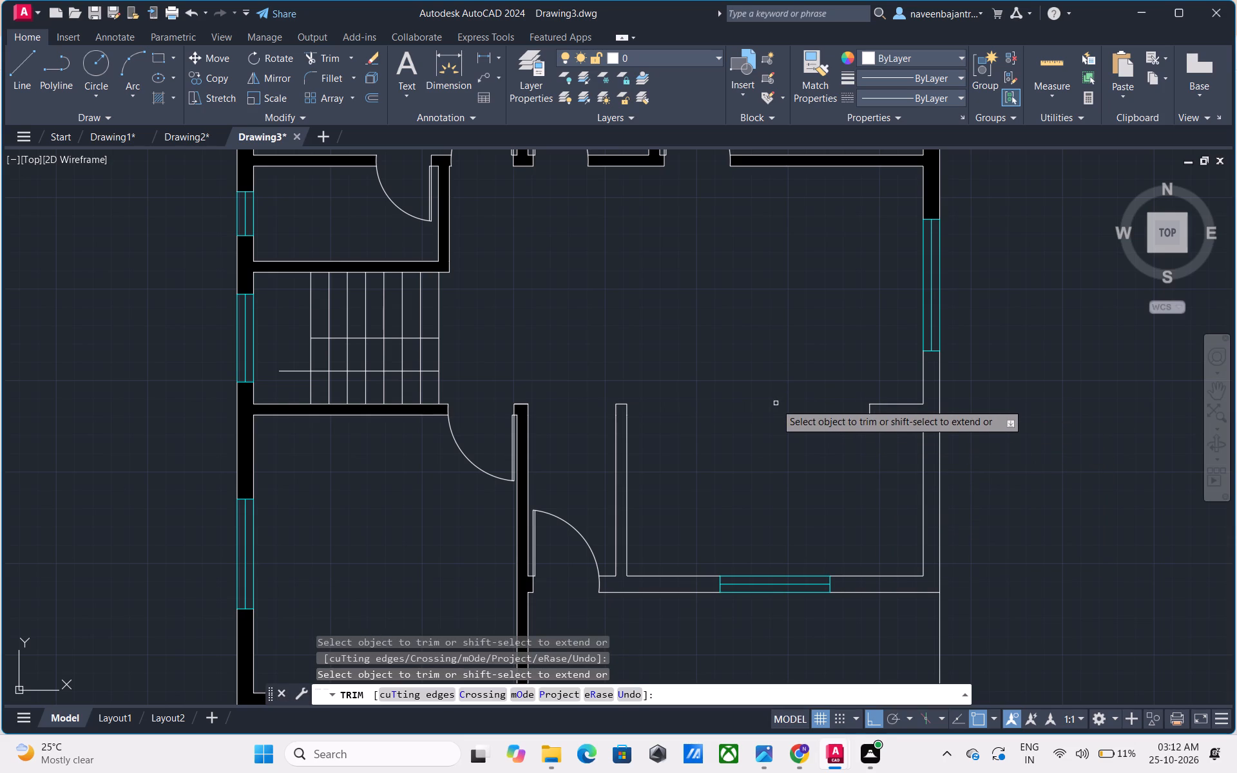
key(Escape)
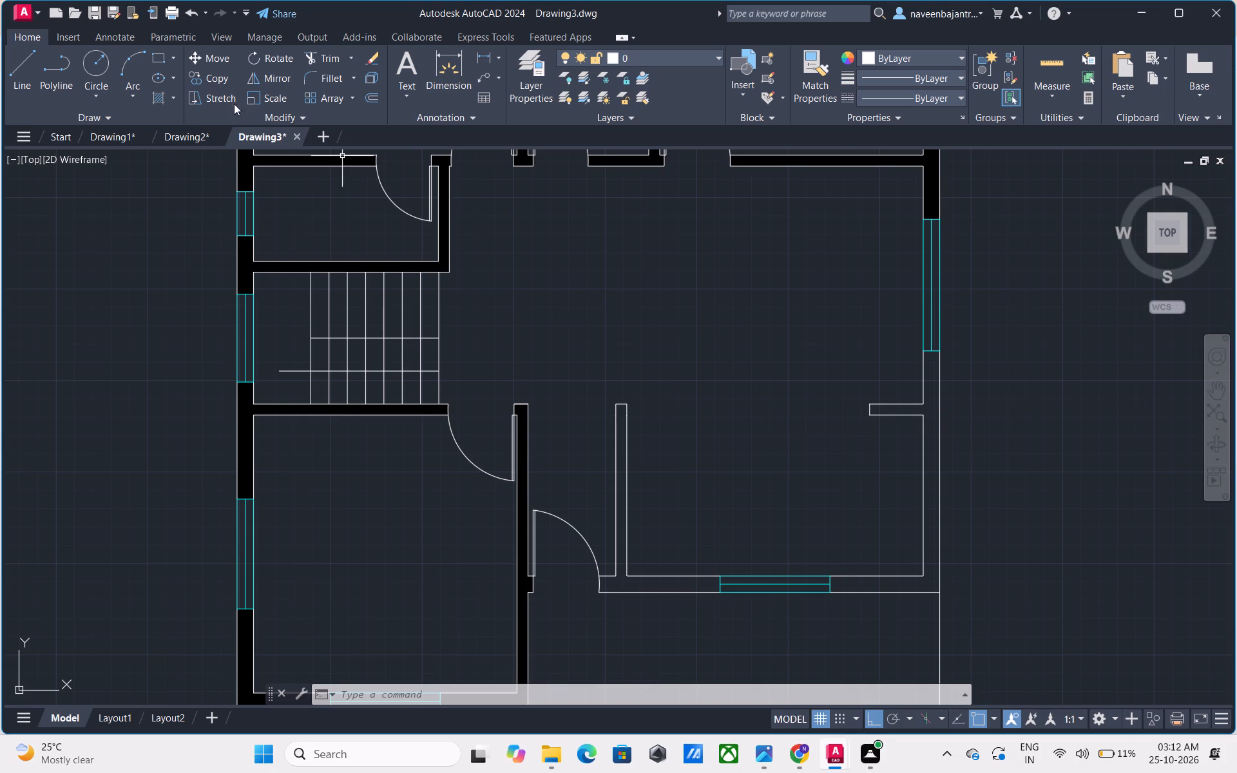
Fill the lower-right room's remaining left, bottom, right and short top wall sections with a solid 0,0,0 hatch.
click(153, 99)
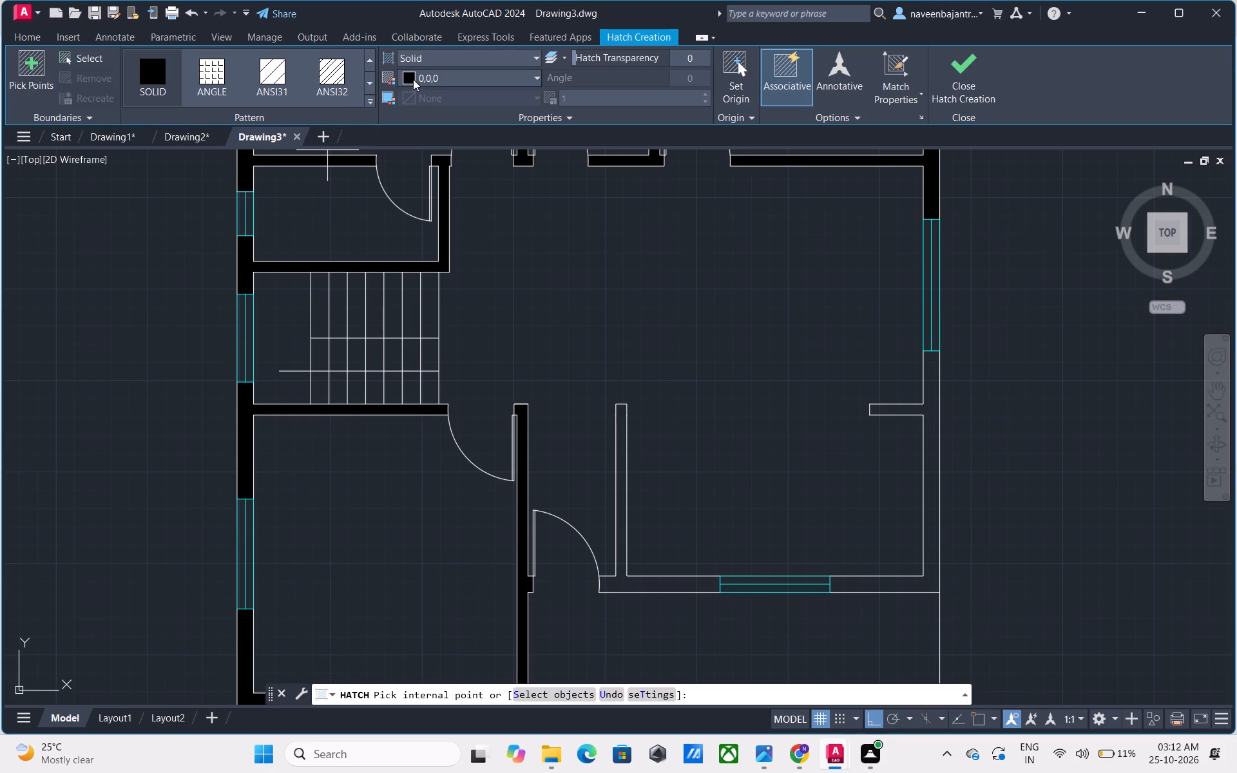
click(413, 79)
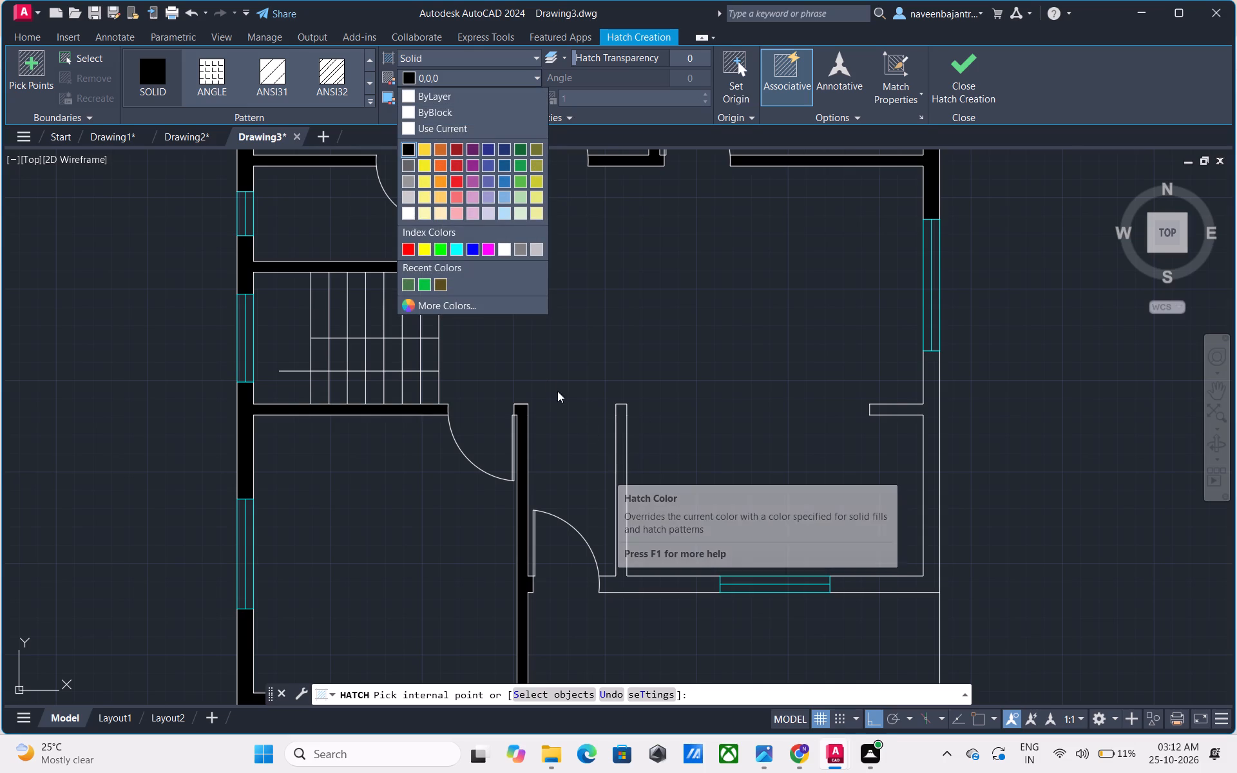
click(547, 341)
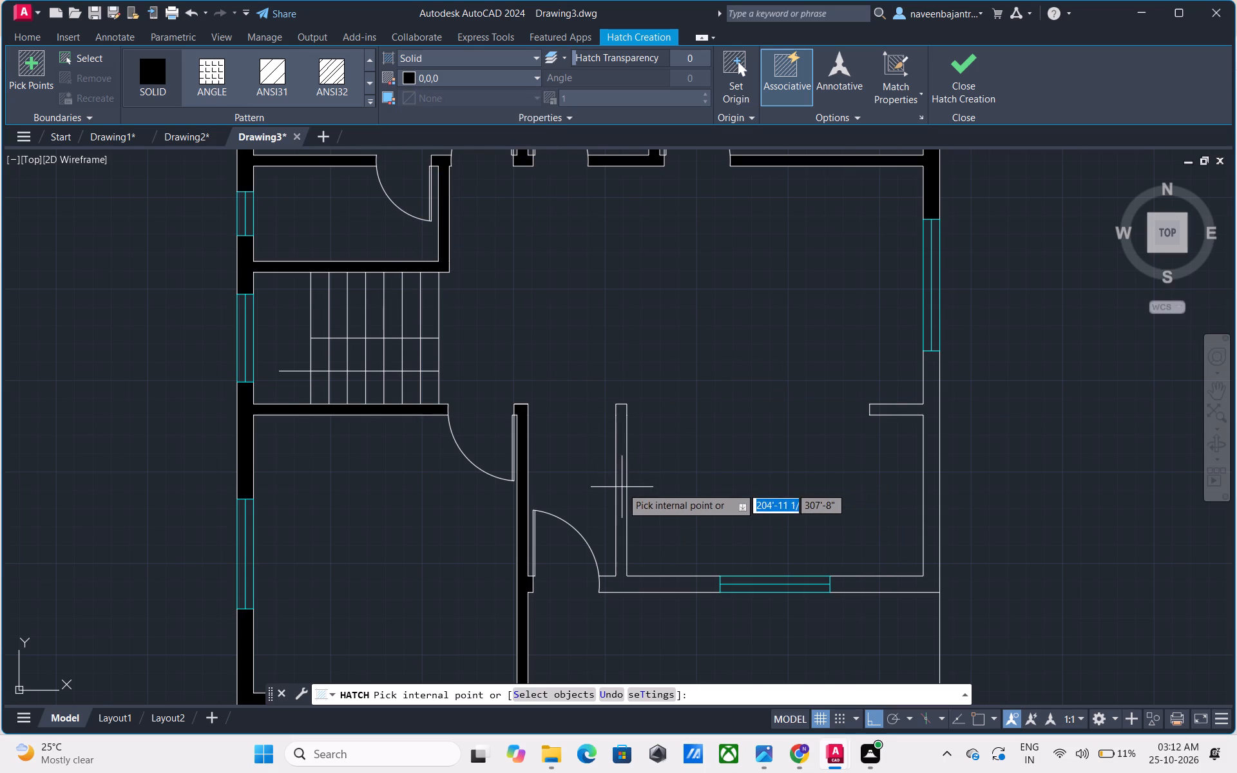
click(622, 487)
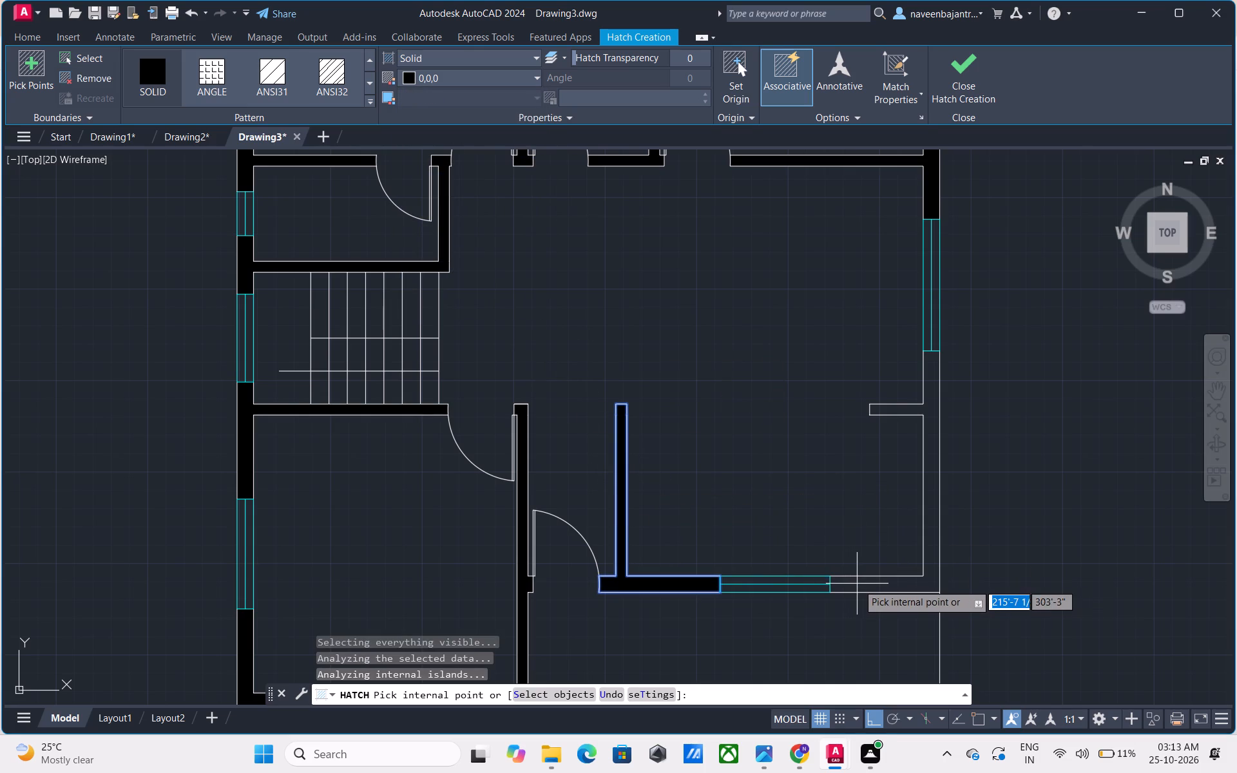
click(932, 481)
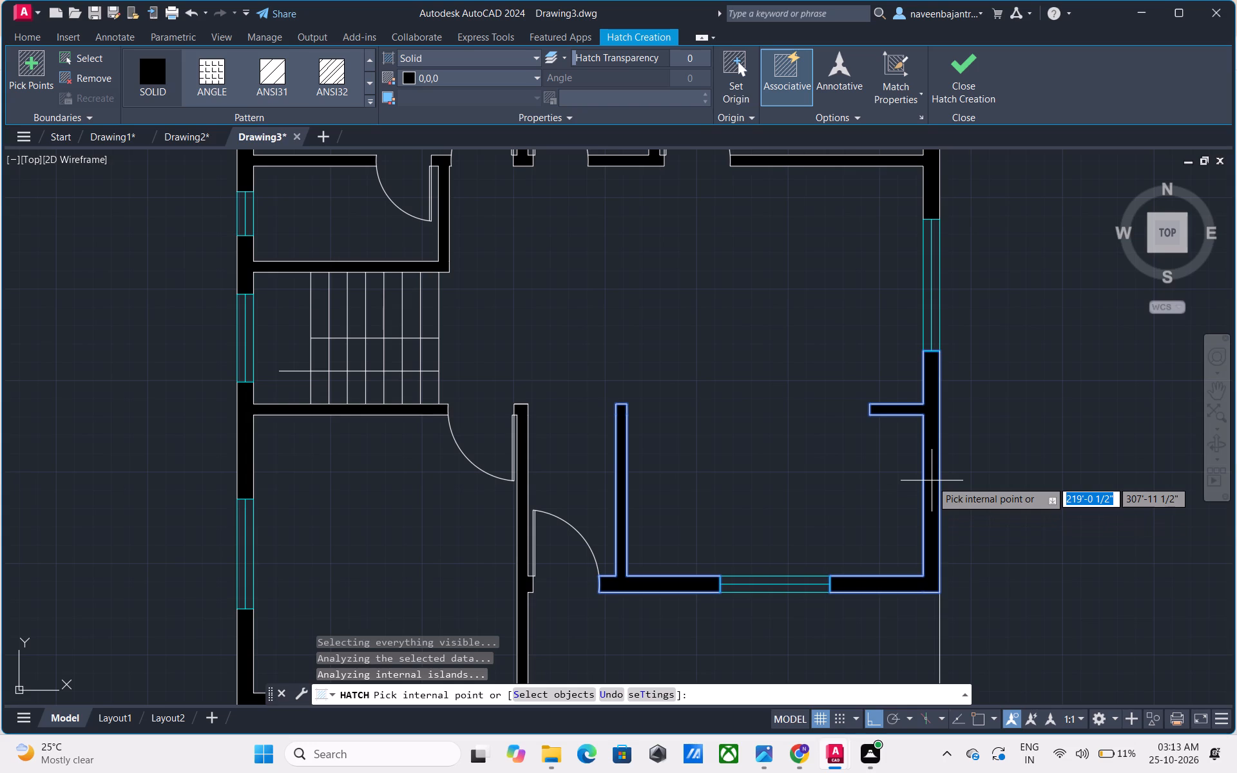
key(Escape)
Insert the Bed - Queen block from DesignCenter's Home - Space Planner into the empty area left of the floor plan.
scroll(856, 489, down, 2)
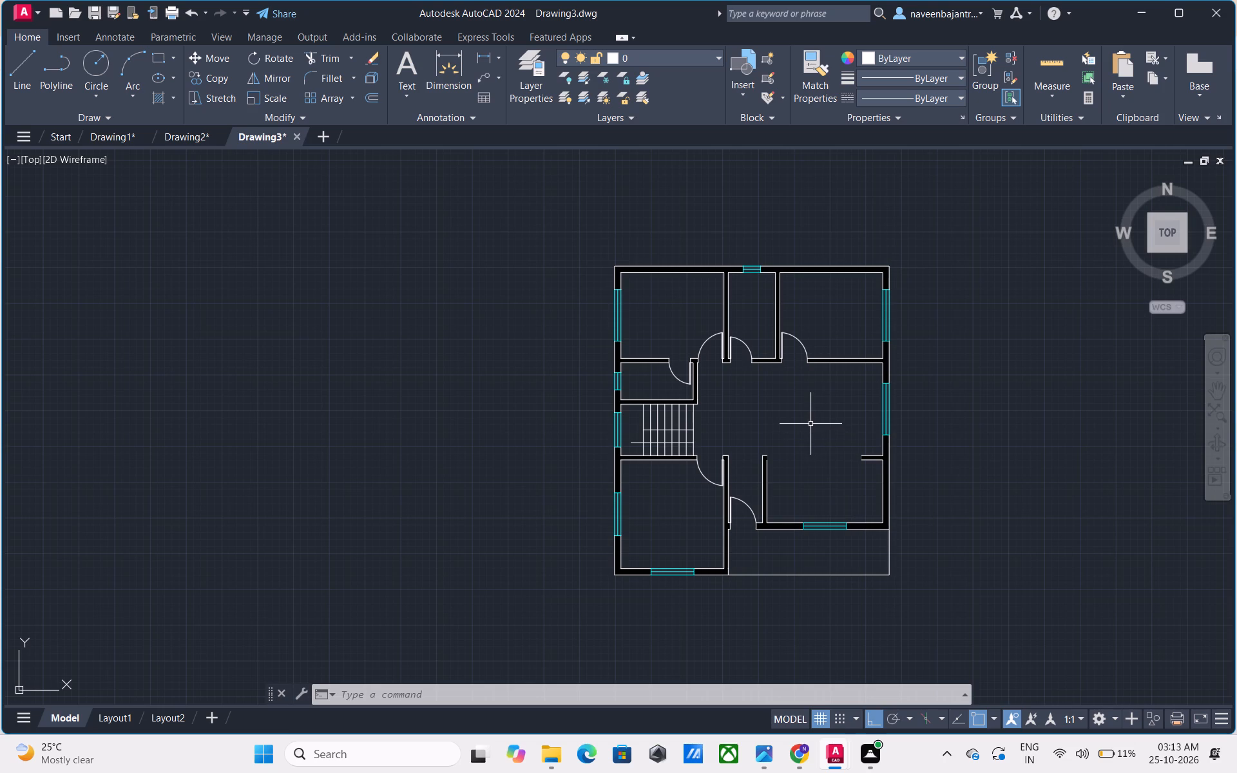
middle_drag(810, 424, 767, 448)
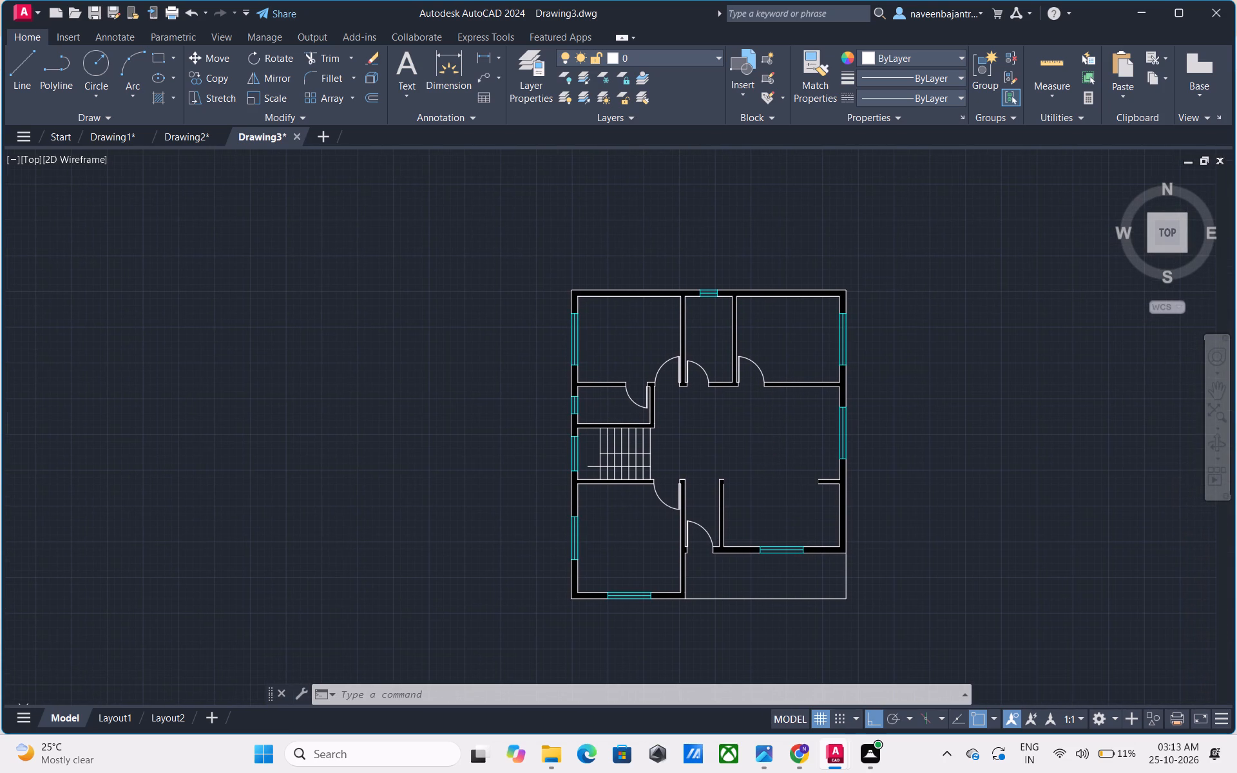
middle_drag(765, 449, 694, 453)
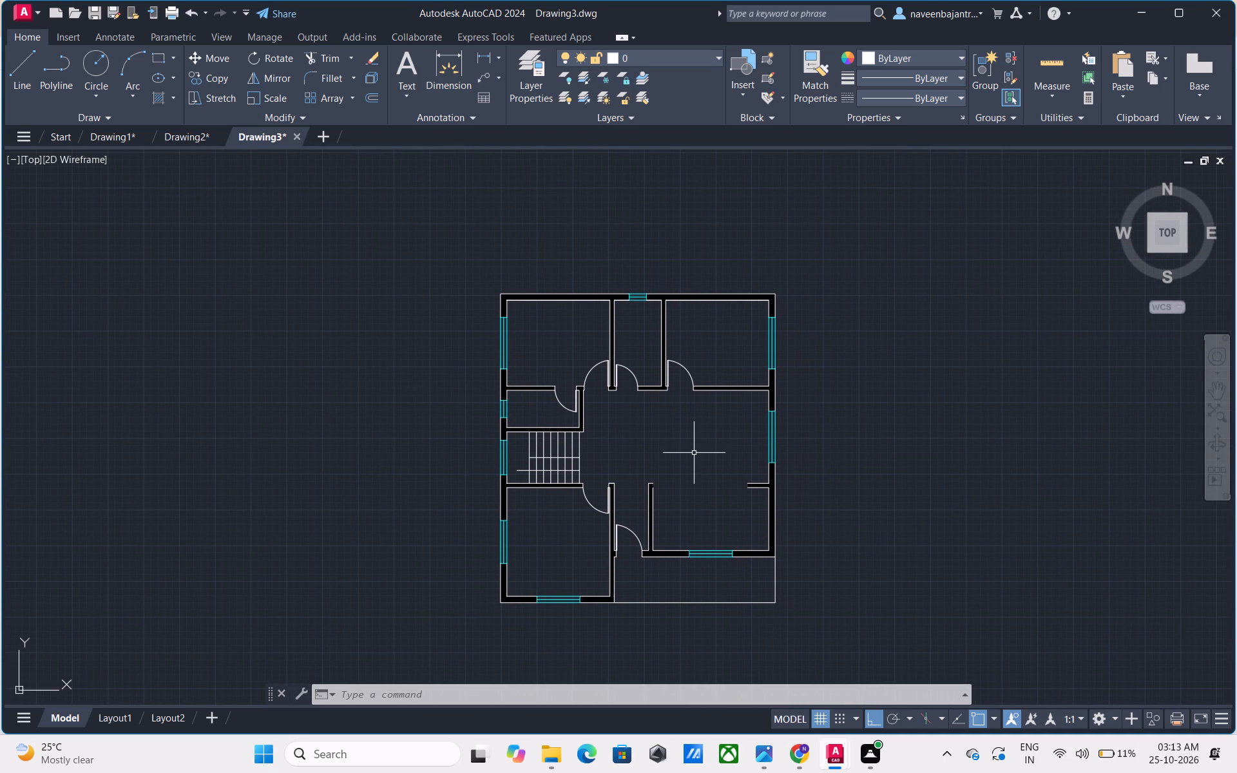
key(Escape)
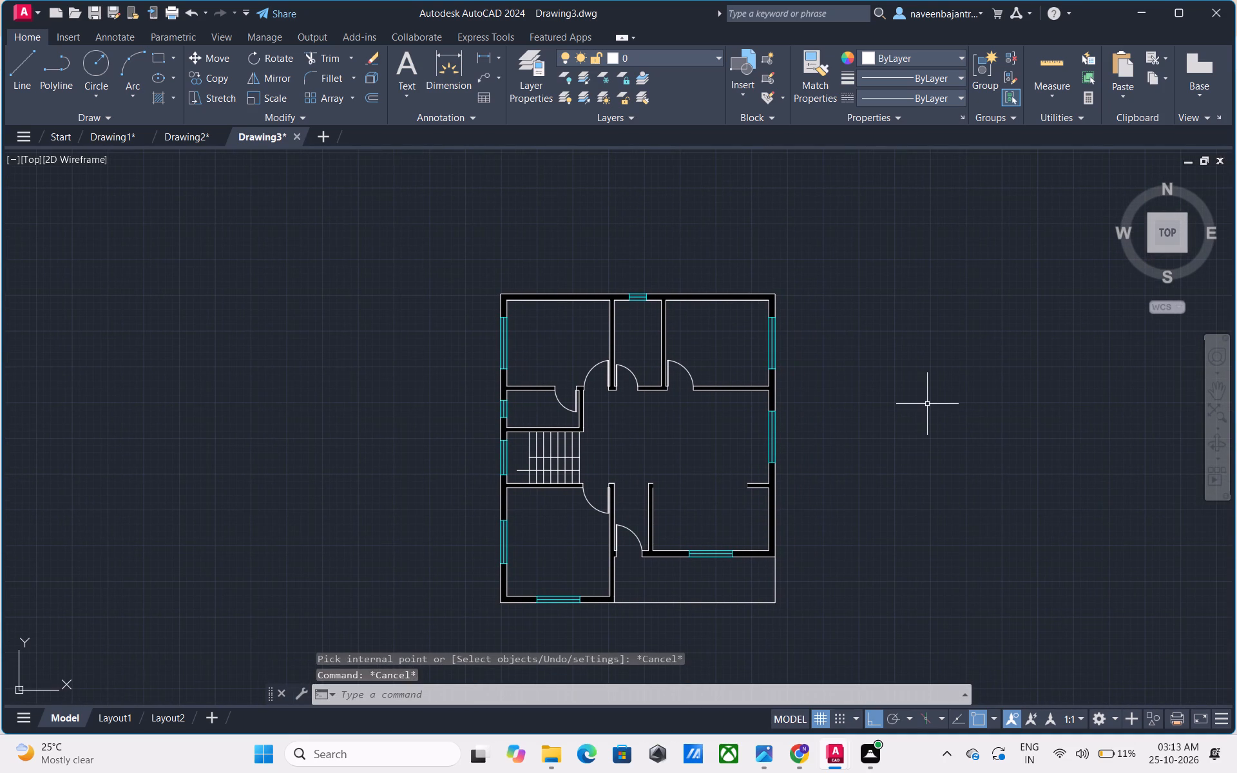
text(DC)
key(space)
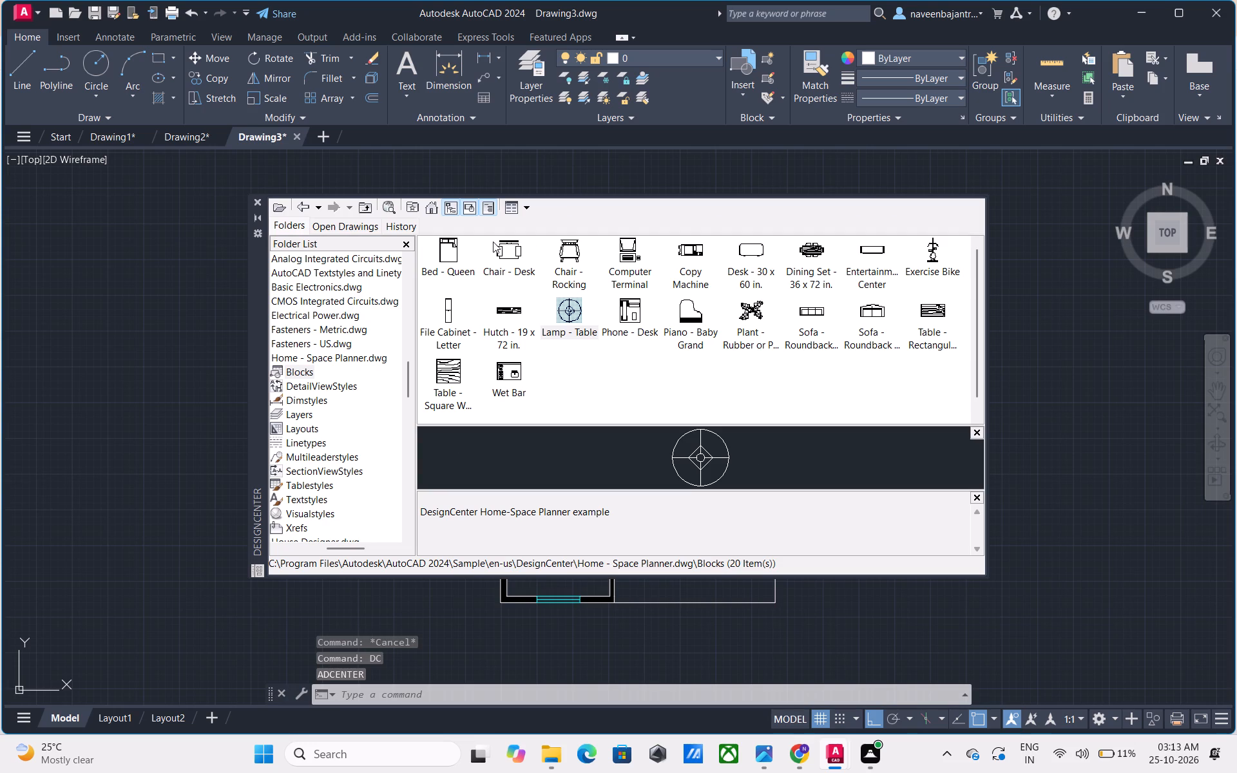
drag(453, 253, 163, 300)
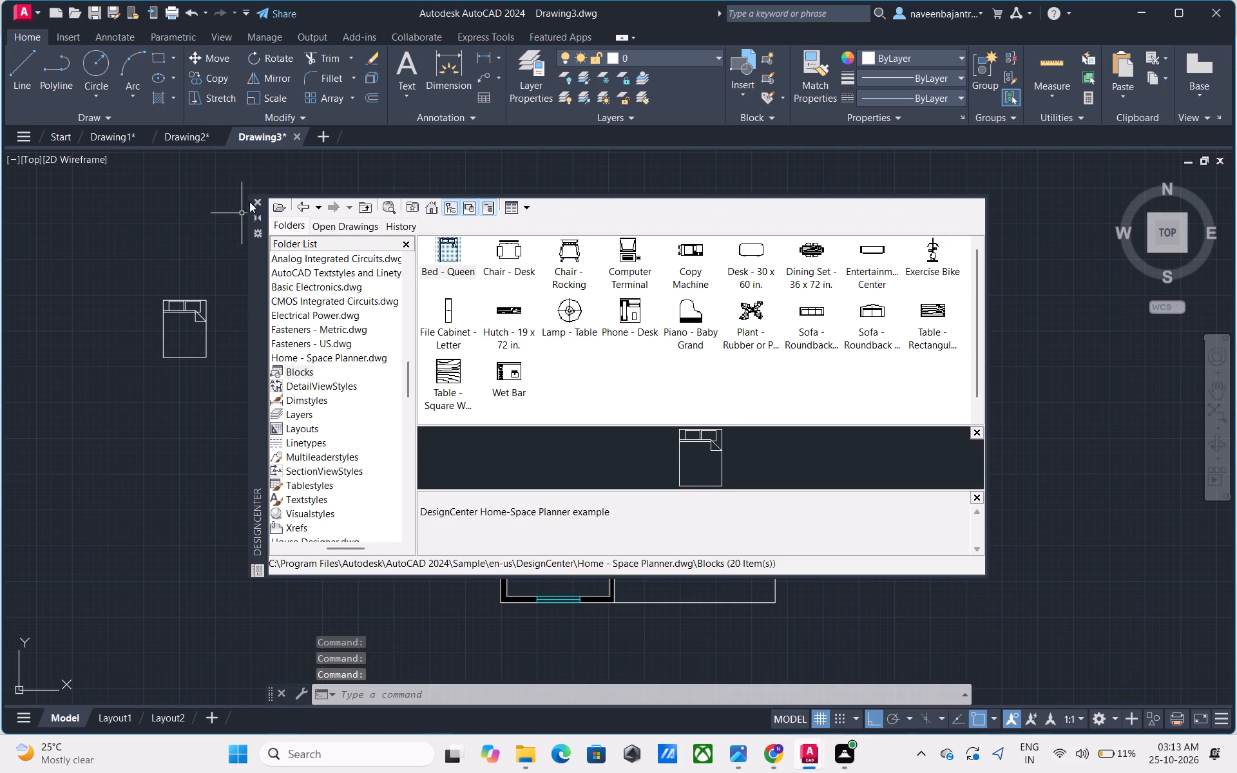
click(254, 201)
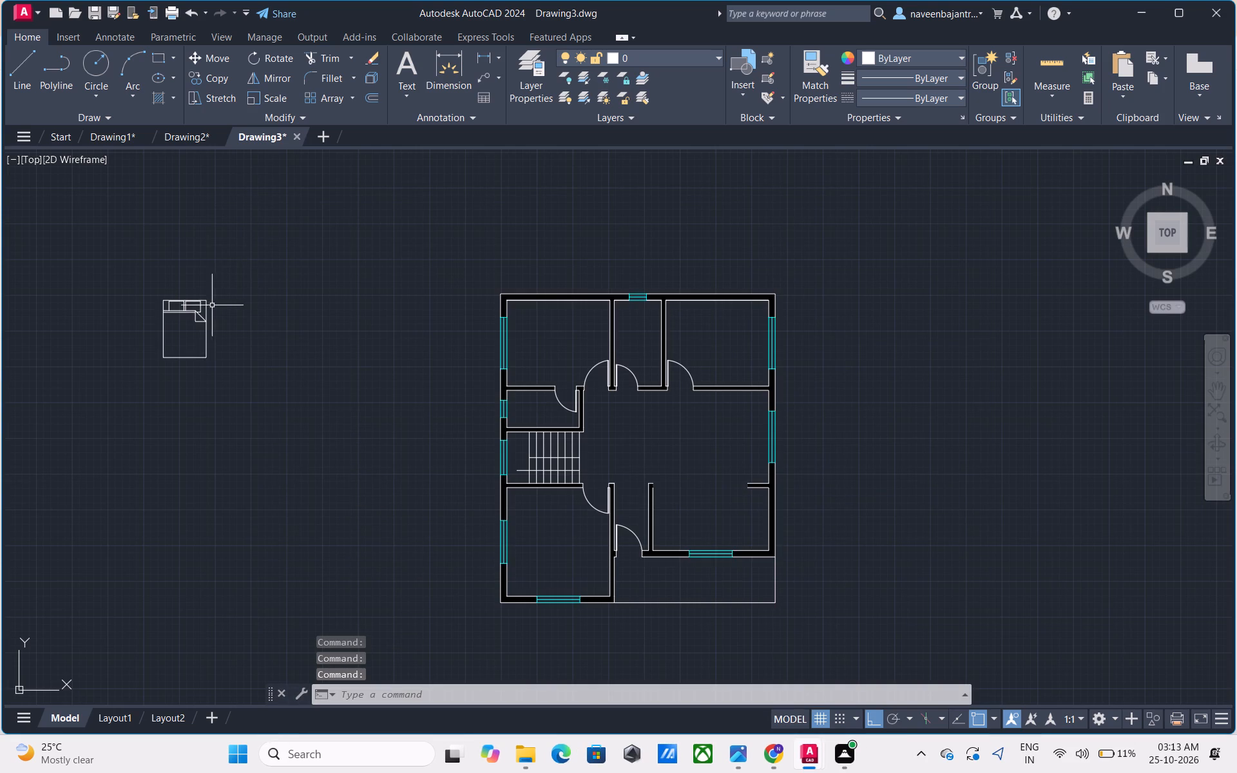
Copy the queen bed from its top-right corner into the top-left and top-right bedrooms, with its headboard against the inner top wall.
click(207, 298)
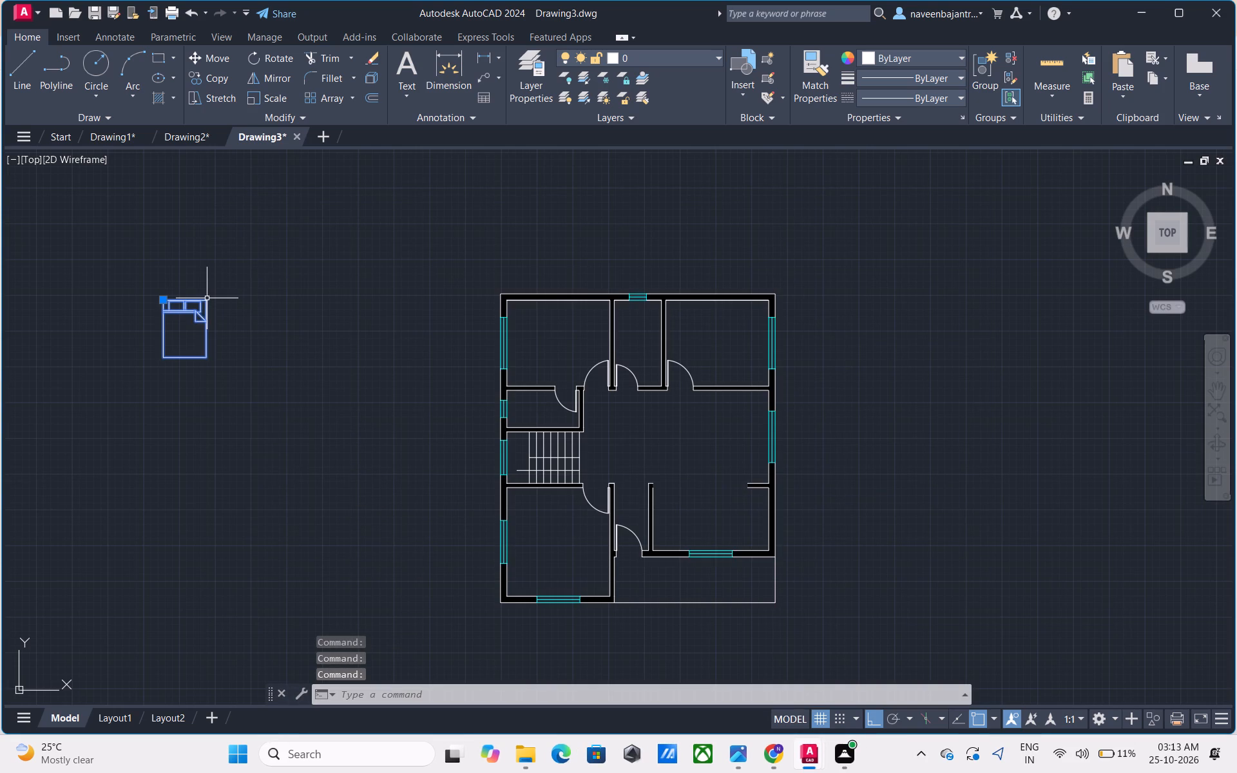
text(CO)
key(space)
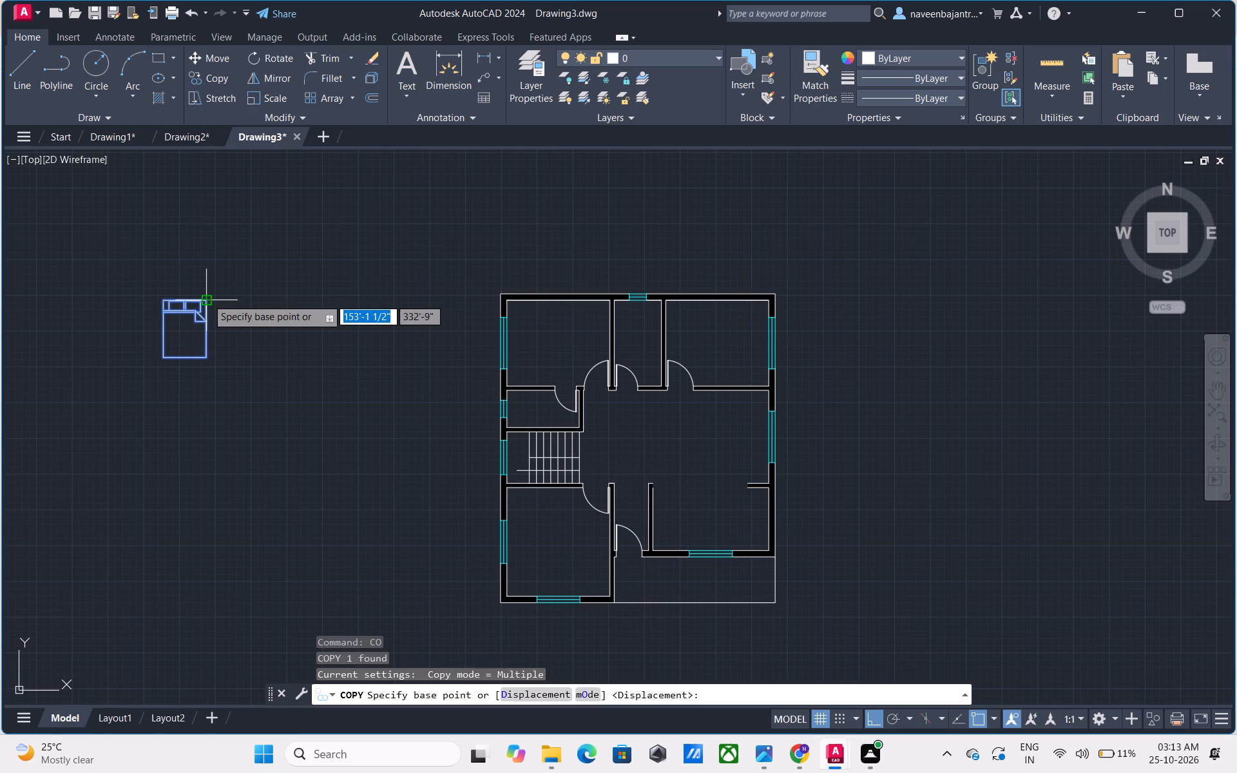
click(207, 298)
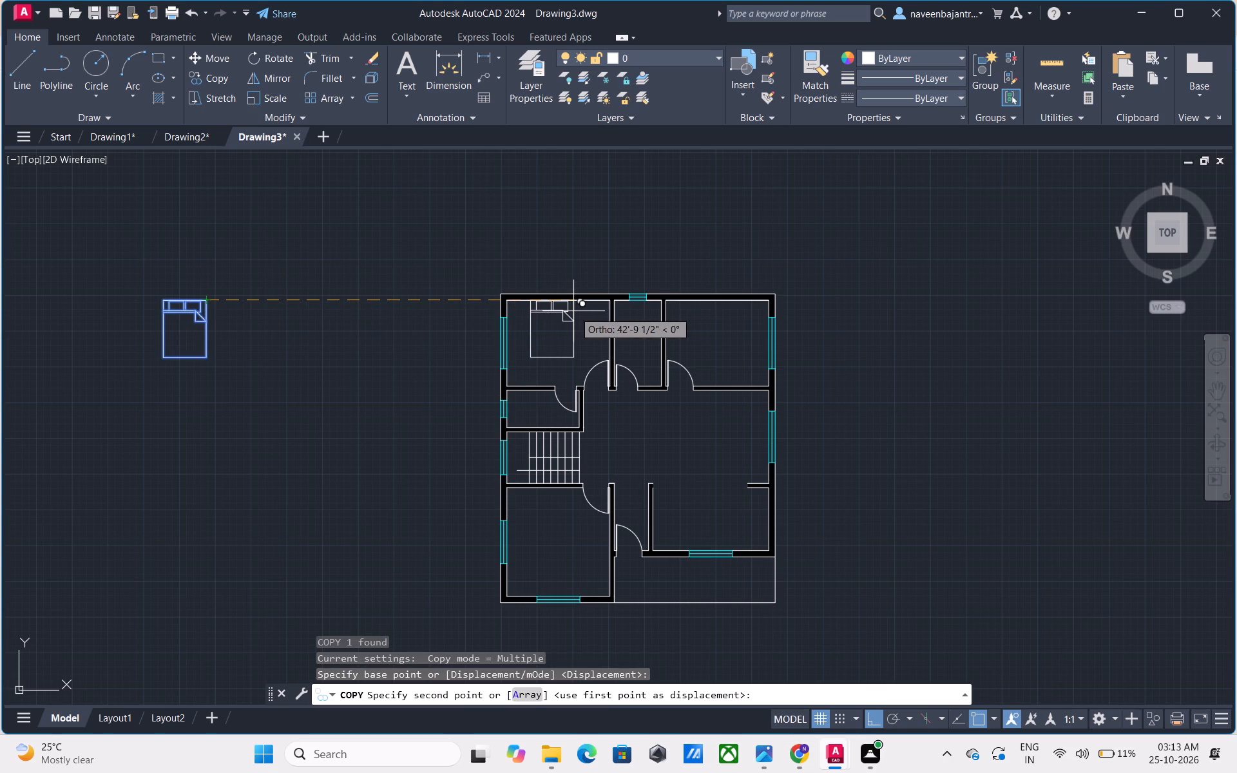
scroll(575, 311, up, 3)
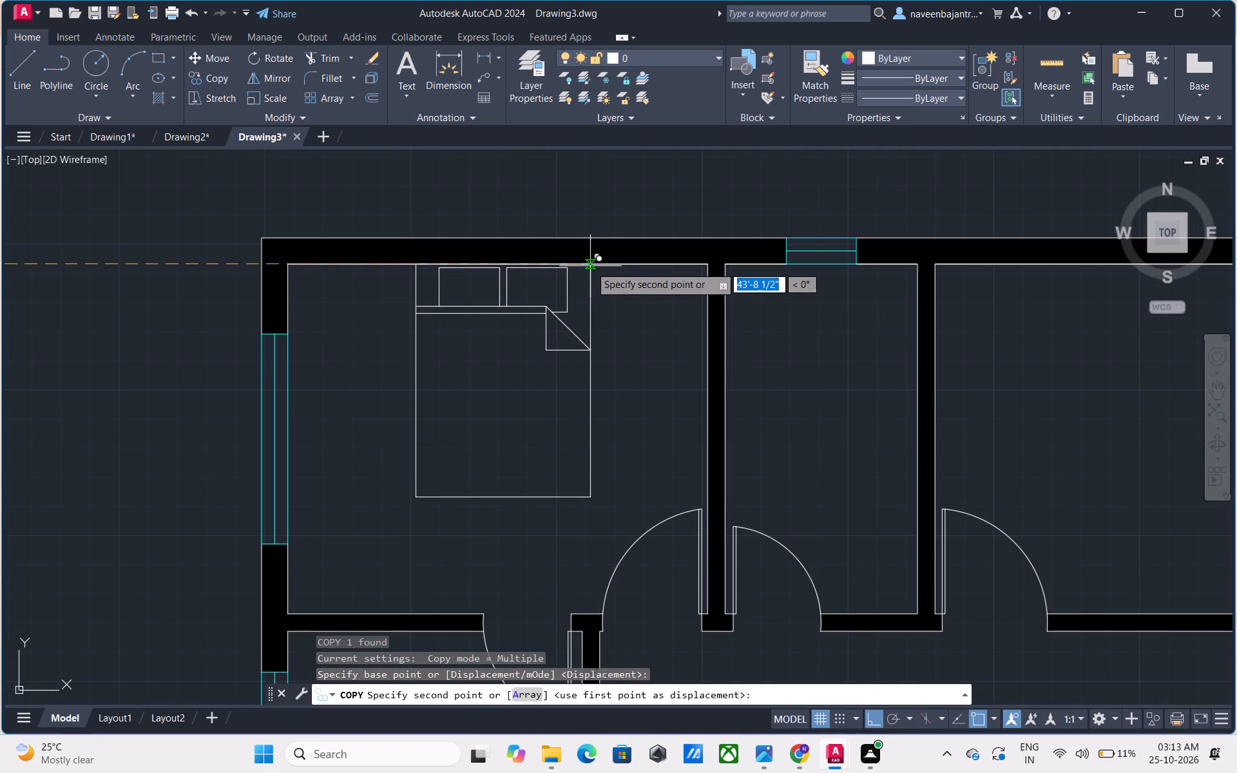
click(590, 266)
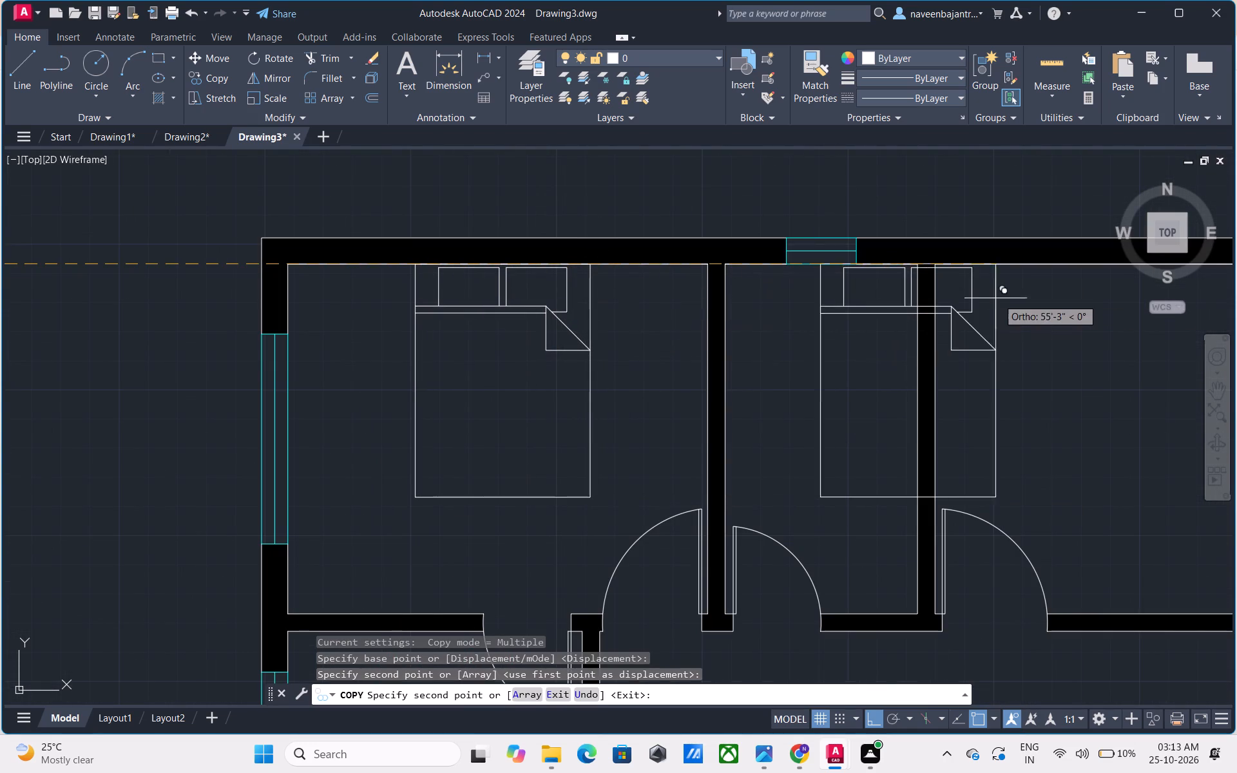
middle_drag(1002, 298, 588, 321)
scroll(588, 321, up, 1)
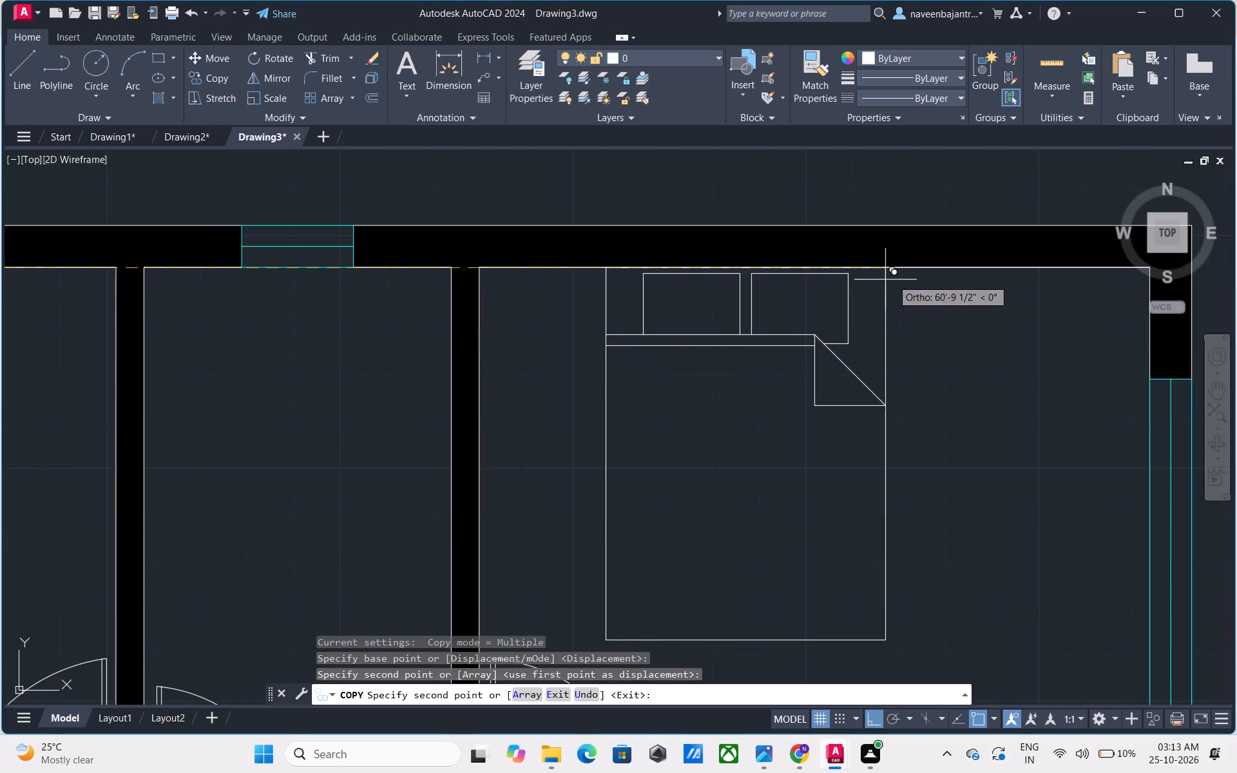
click(957, 269)
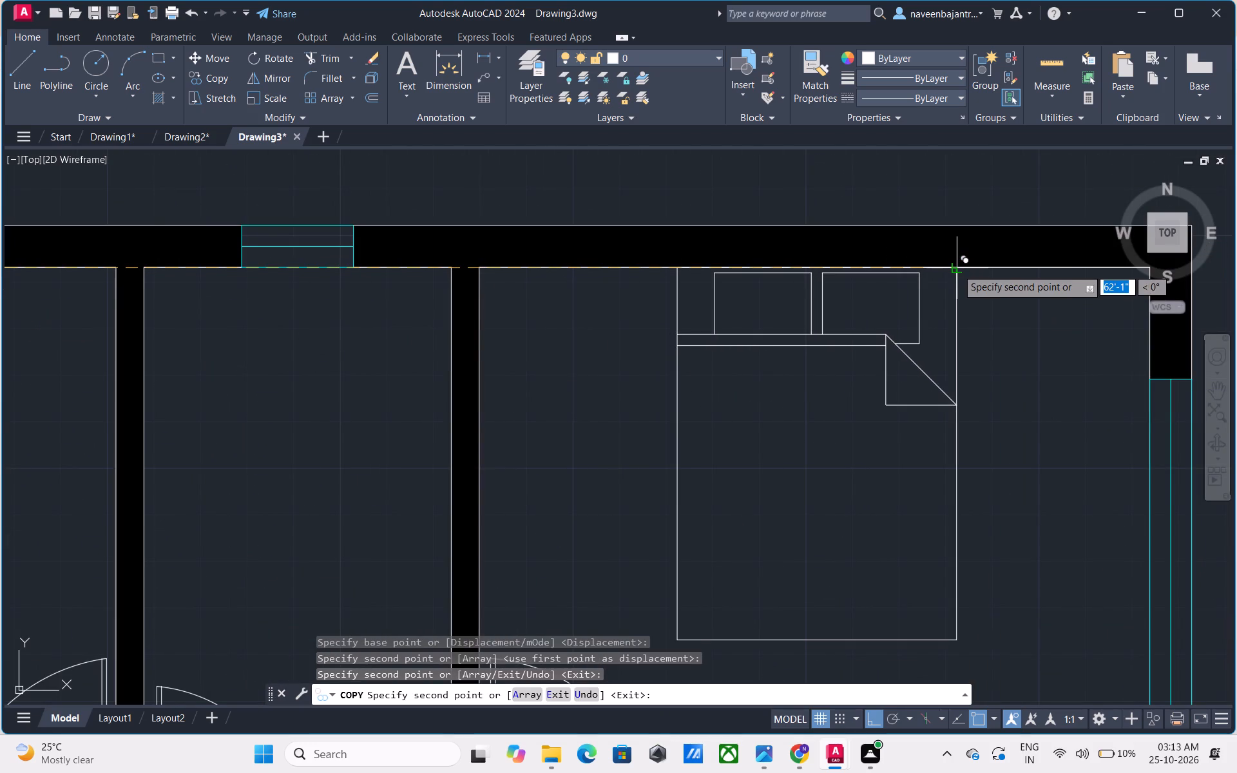
key(Escape)
Delete the original queen bed block standing outside the floor plan.
scroll(1027, 354, down, 3)
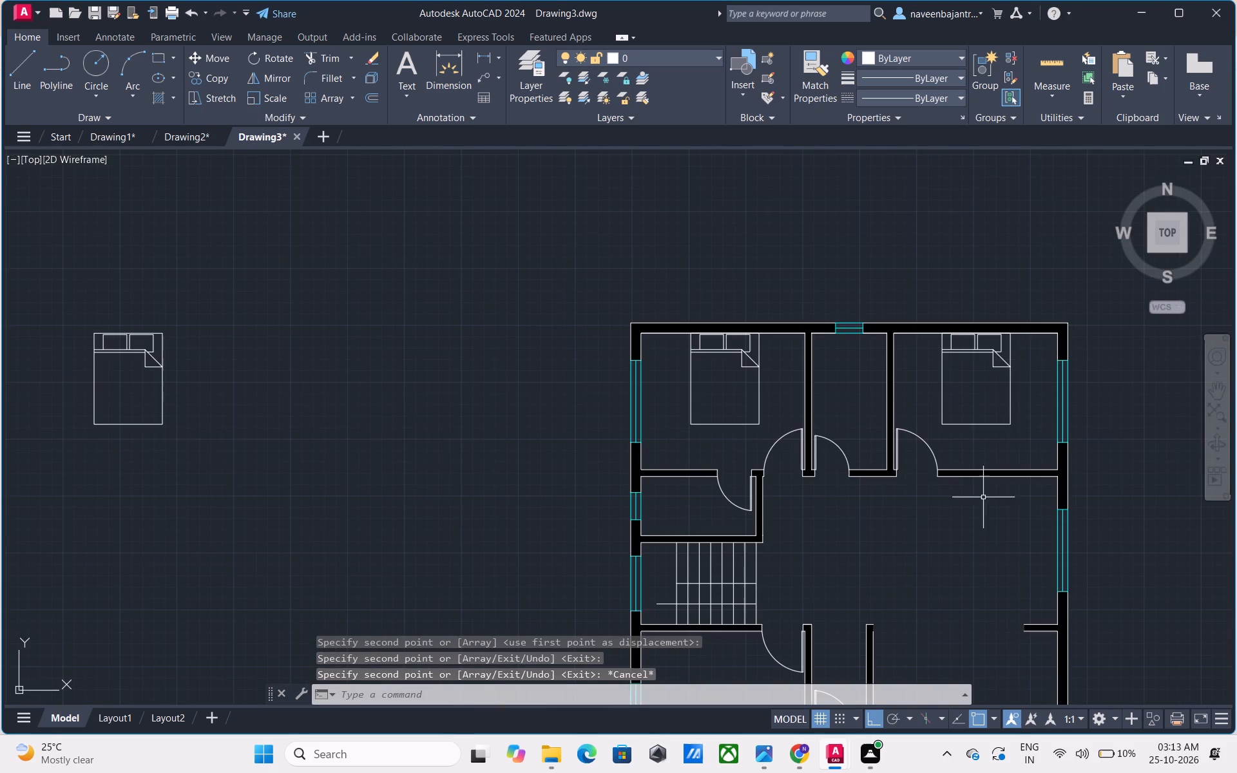
middle_drag(939, 501, 779, 464)
scroll(762, 461, down, 2)
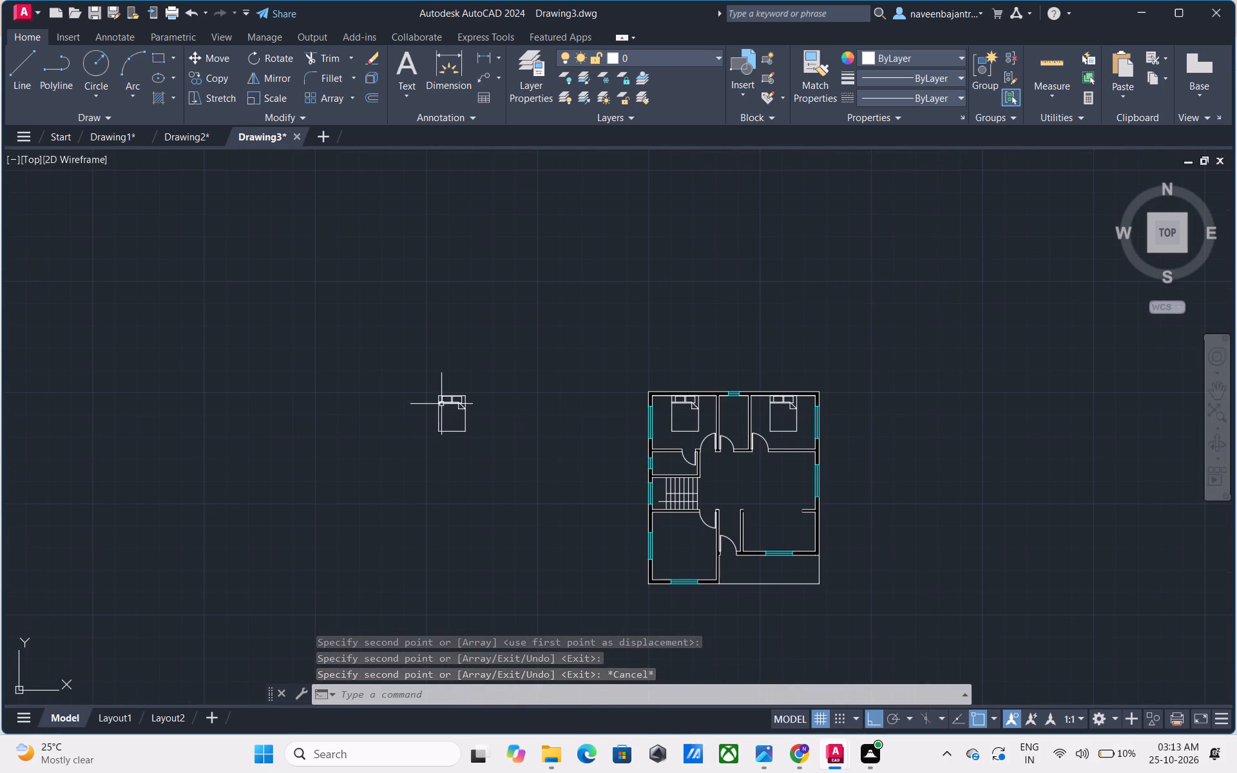
click(437, 401)
key(Delete)
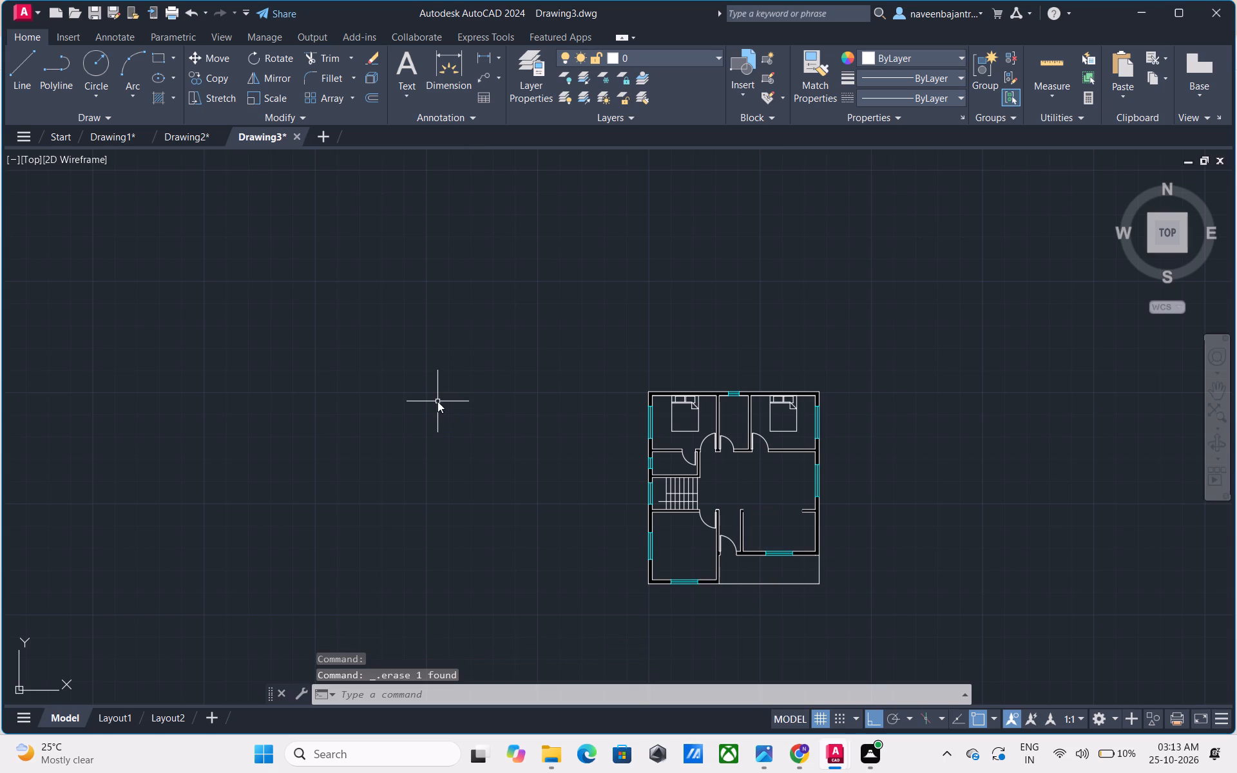
Trim away the solid fill in the lower-left room's right wall and the adjoining bottom wall section beside the window.
scroll(865, 450, up, 2)
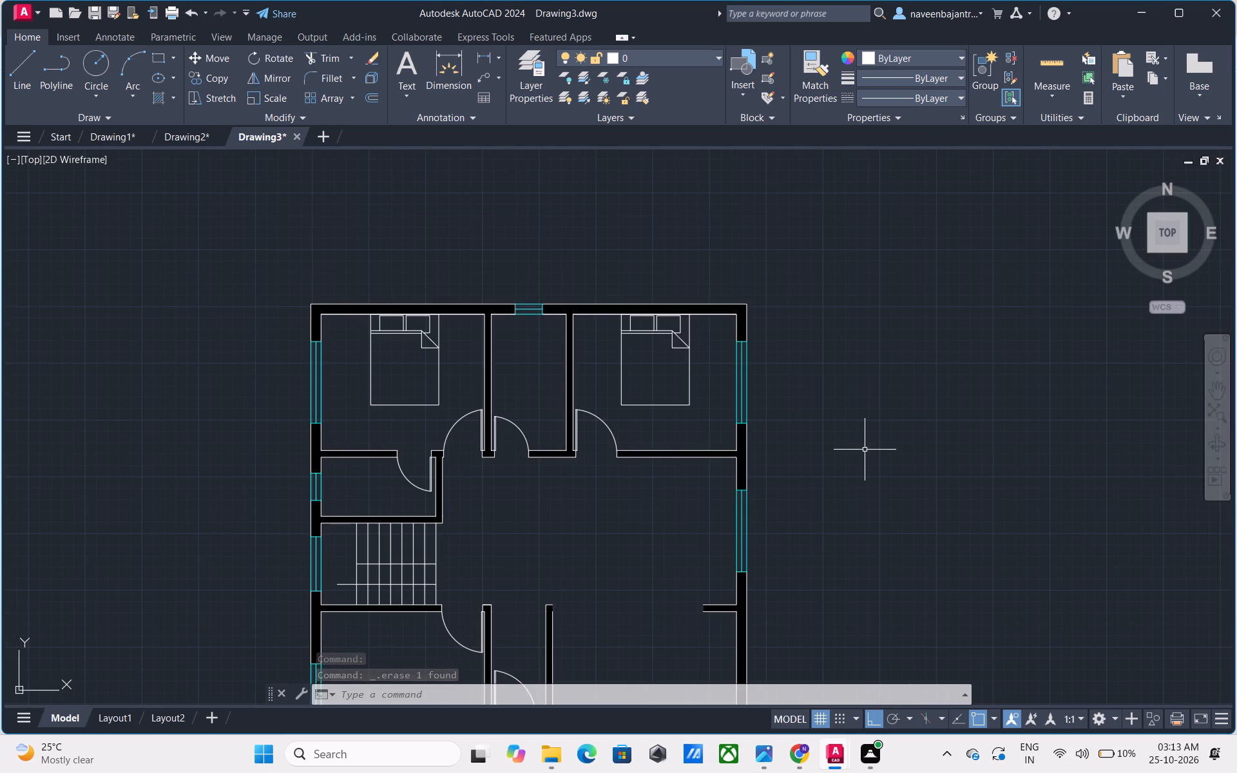
middle_drag(560, 604, 588, 370)
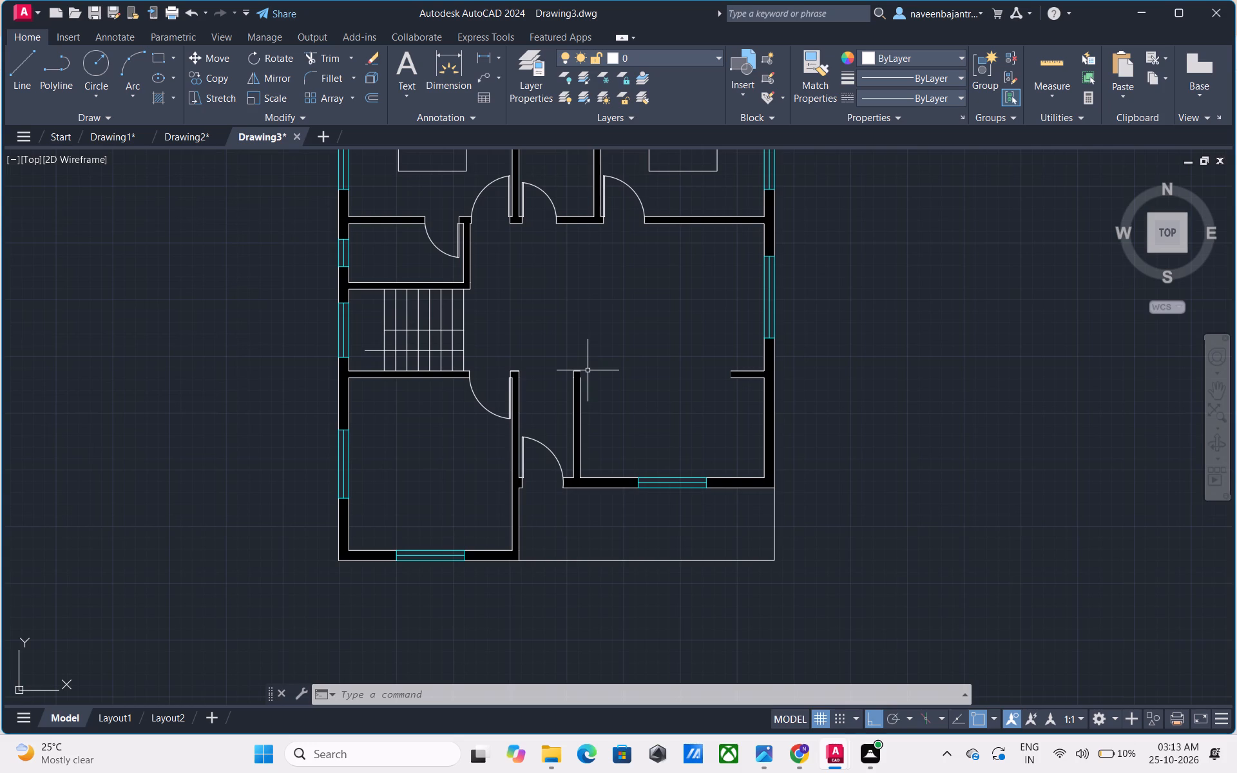
key(Escape)
key(t)
key(r)
key(space)
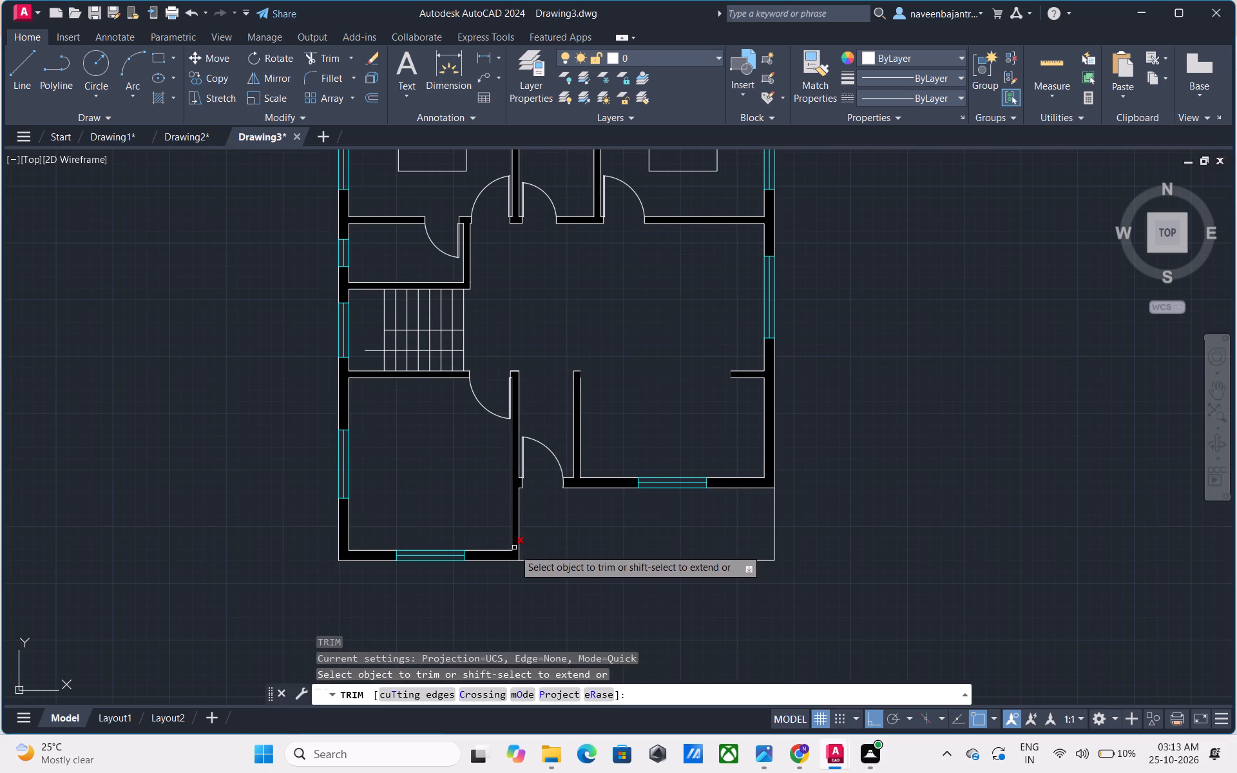
click(514, 556)
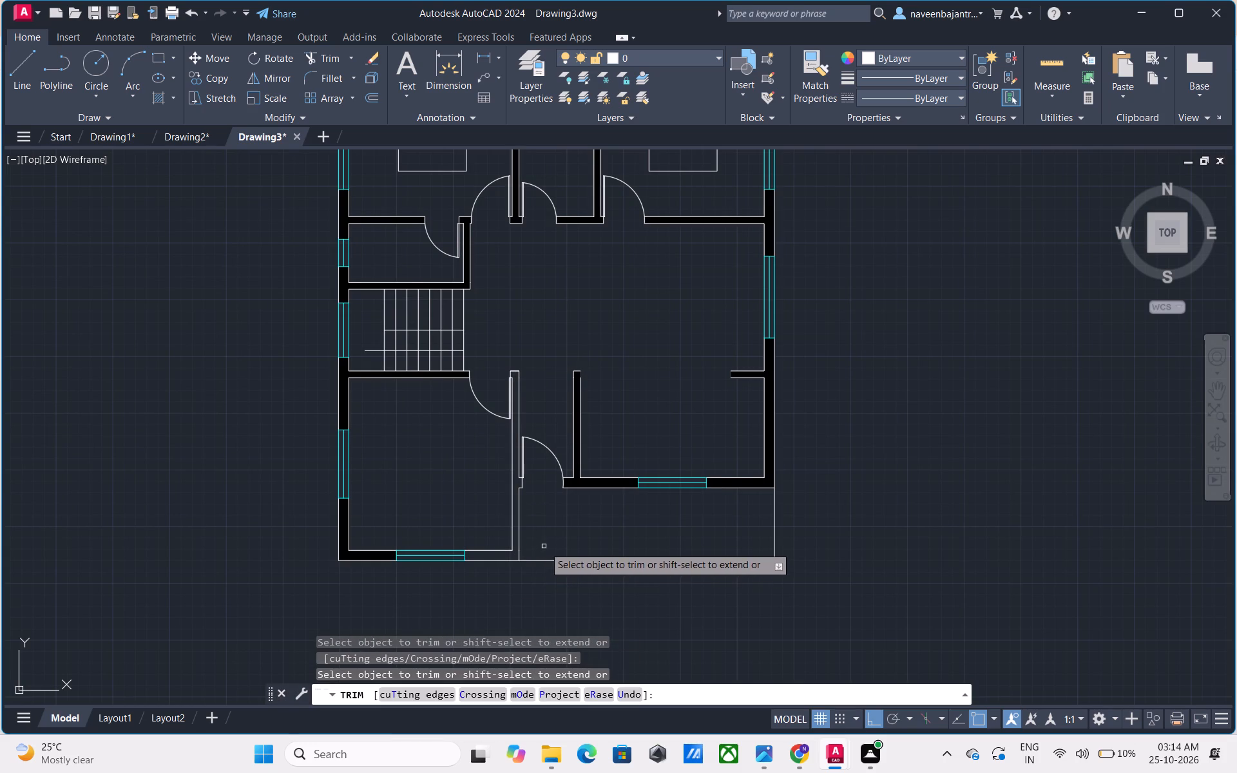
middle_drag(544, 546, 615, 519)
key(Escape)
Draw a short horizontal line across the lower-left room's right wall just above its bottom corner and trim both overhanging ends.
scroll(615, 519, up, 2)
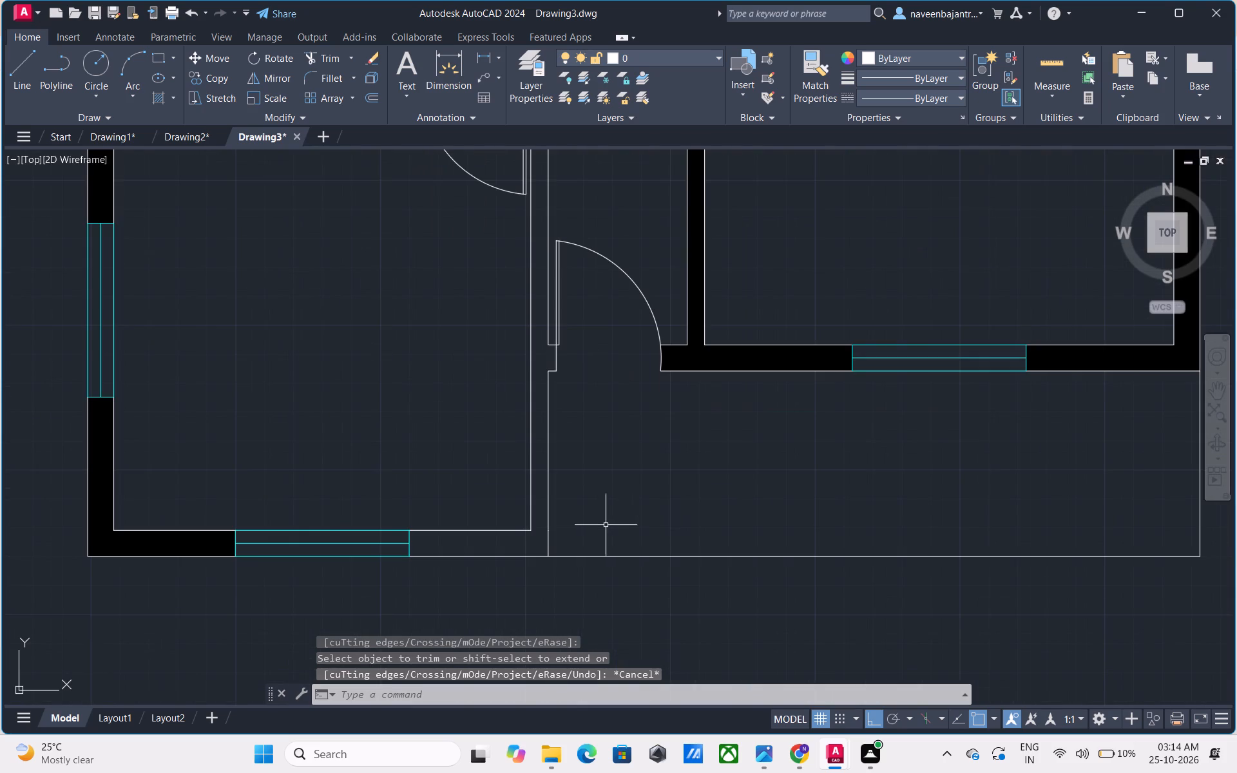
middle_drag(604, 525, 655, 499)
key(Escape)
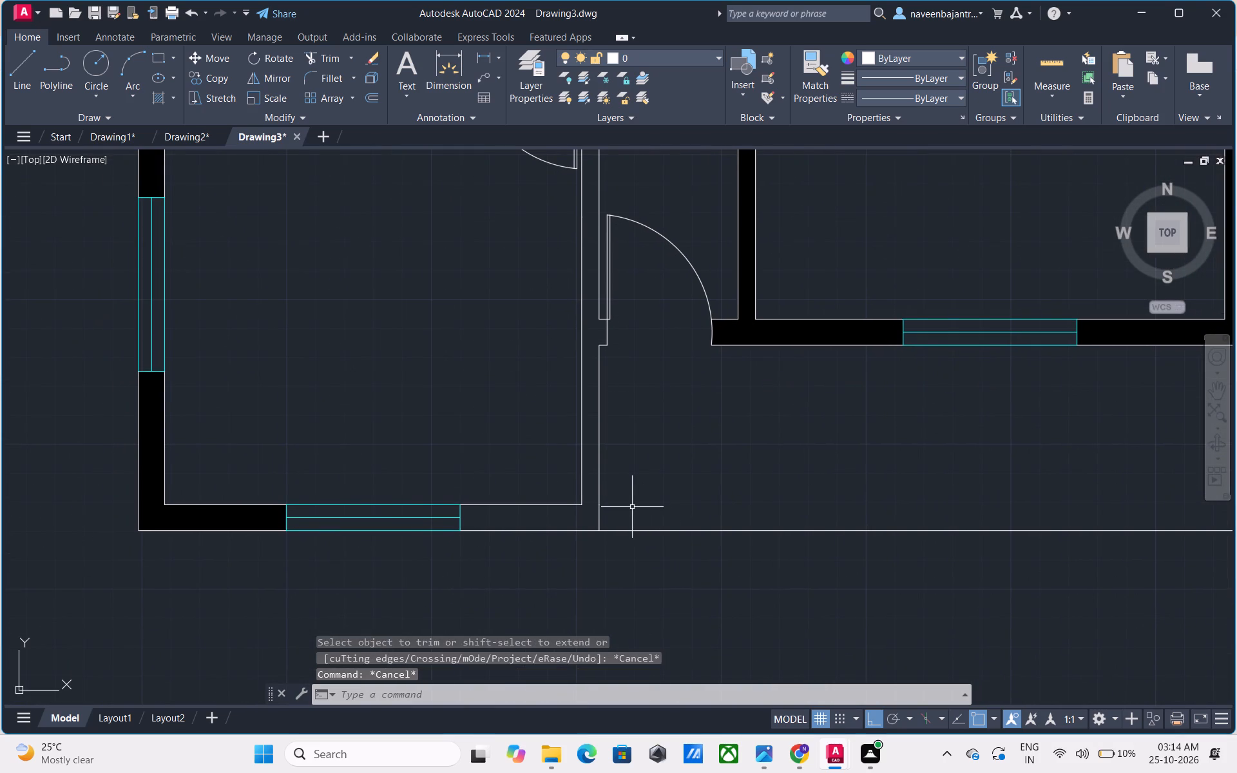
key(l)
key(space)
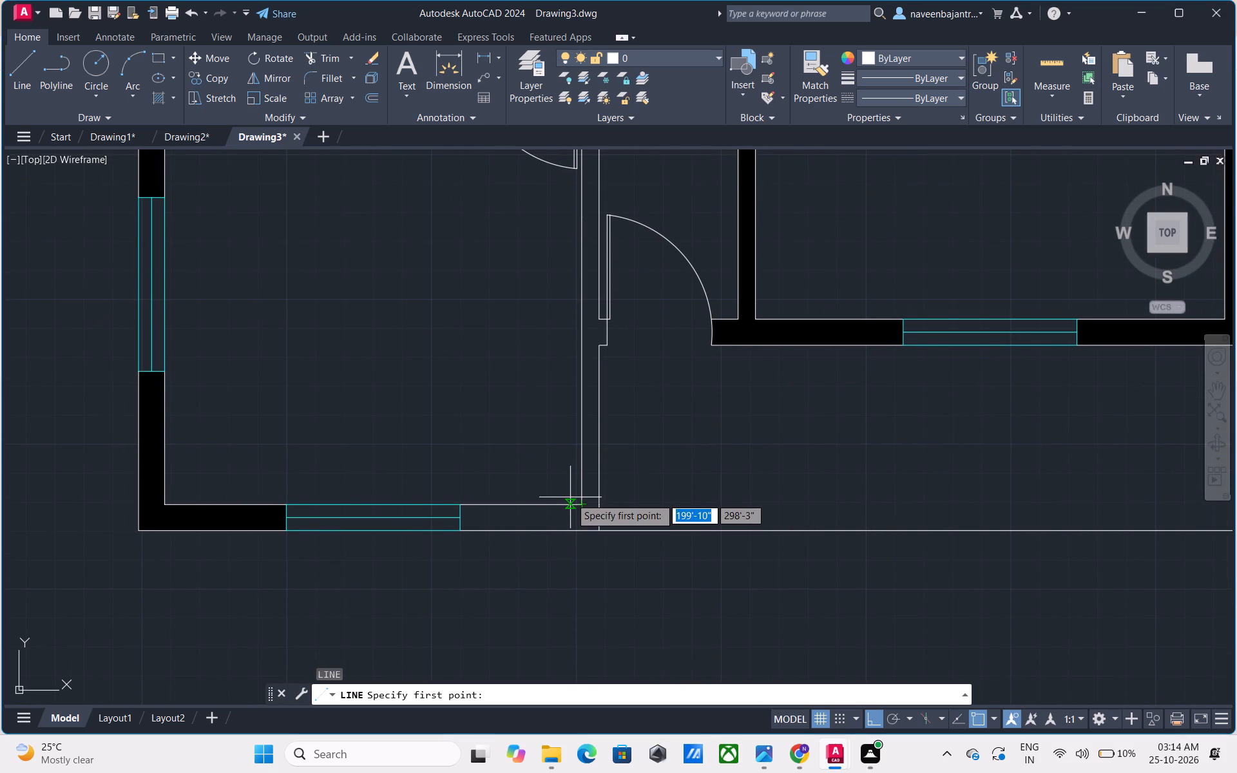
scroll(570, 497, up, 3)
click(578, 499)
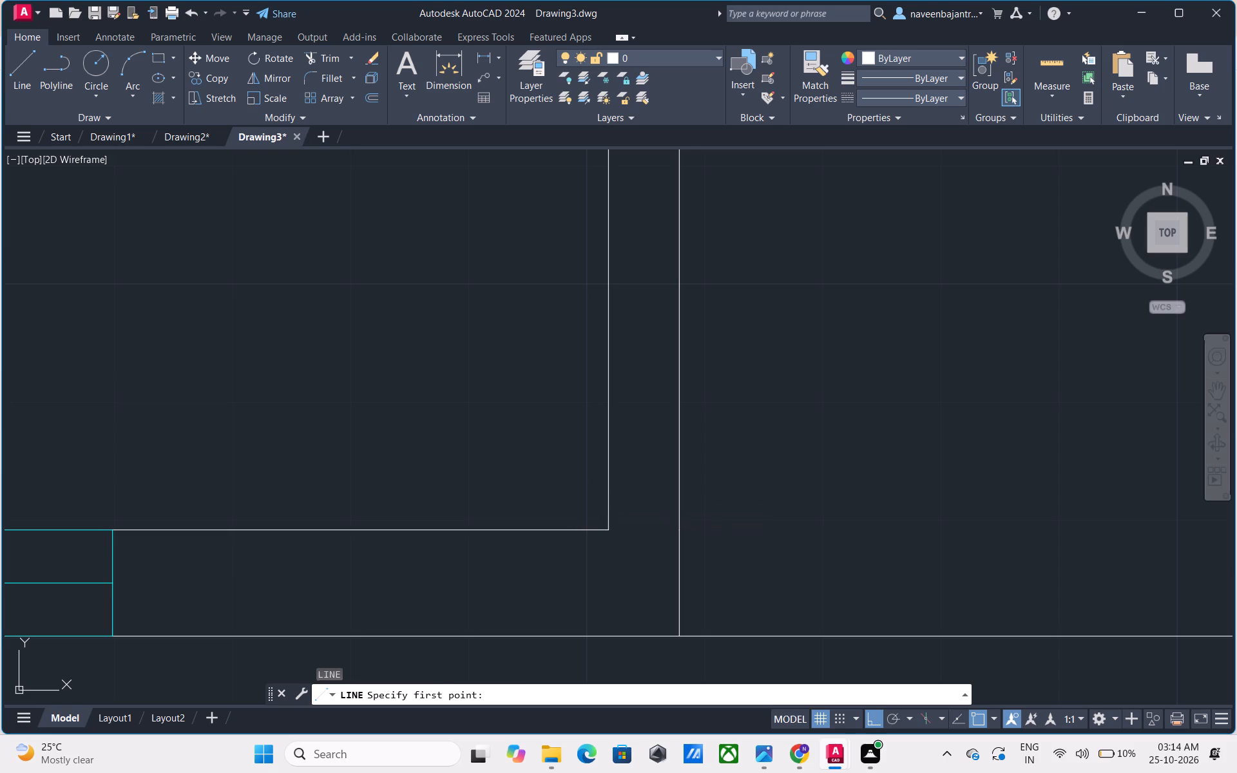
click(733, 499)
key(Escape)
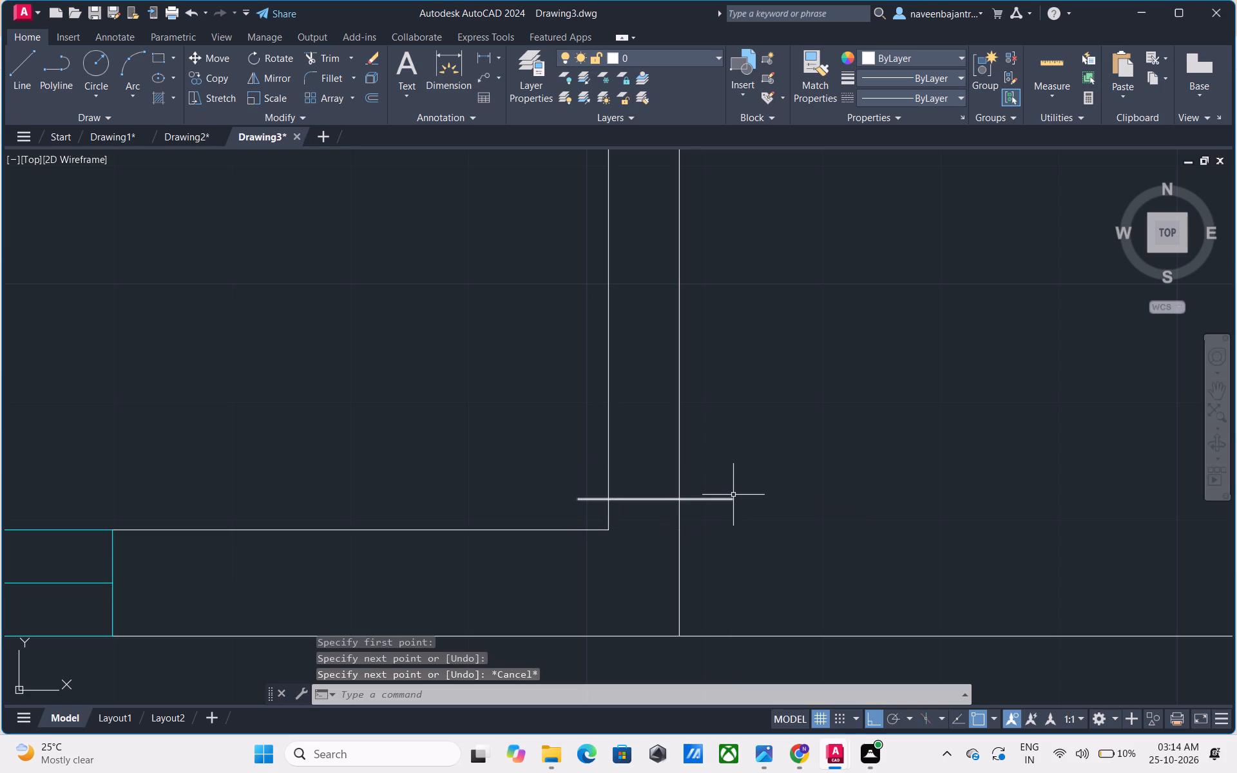
key(Escape)
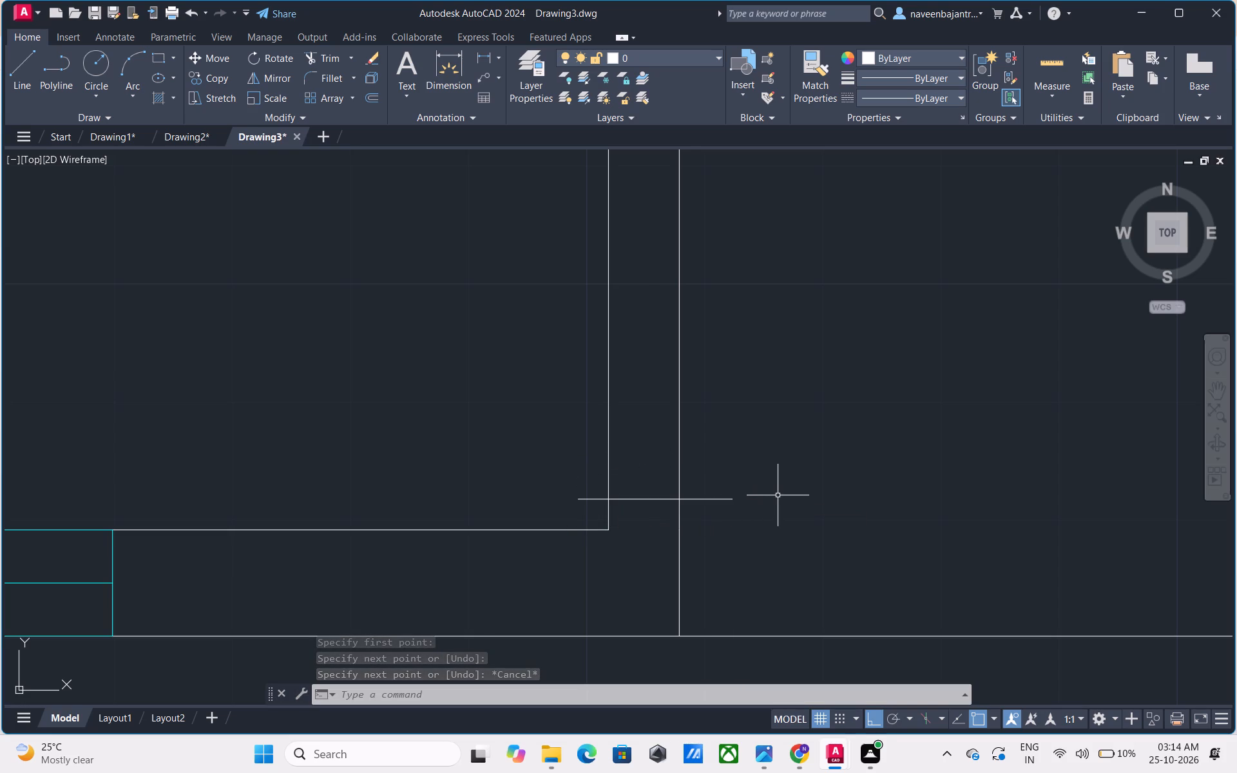
text(TR)
key(space)
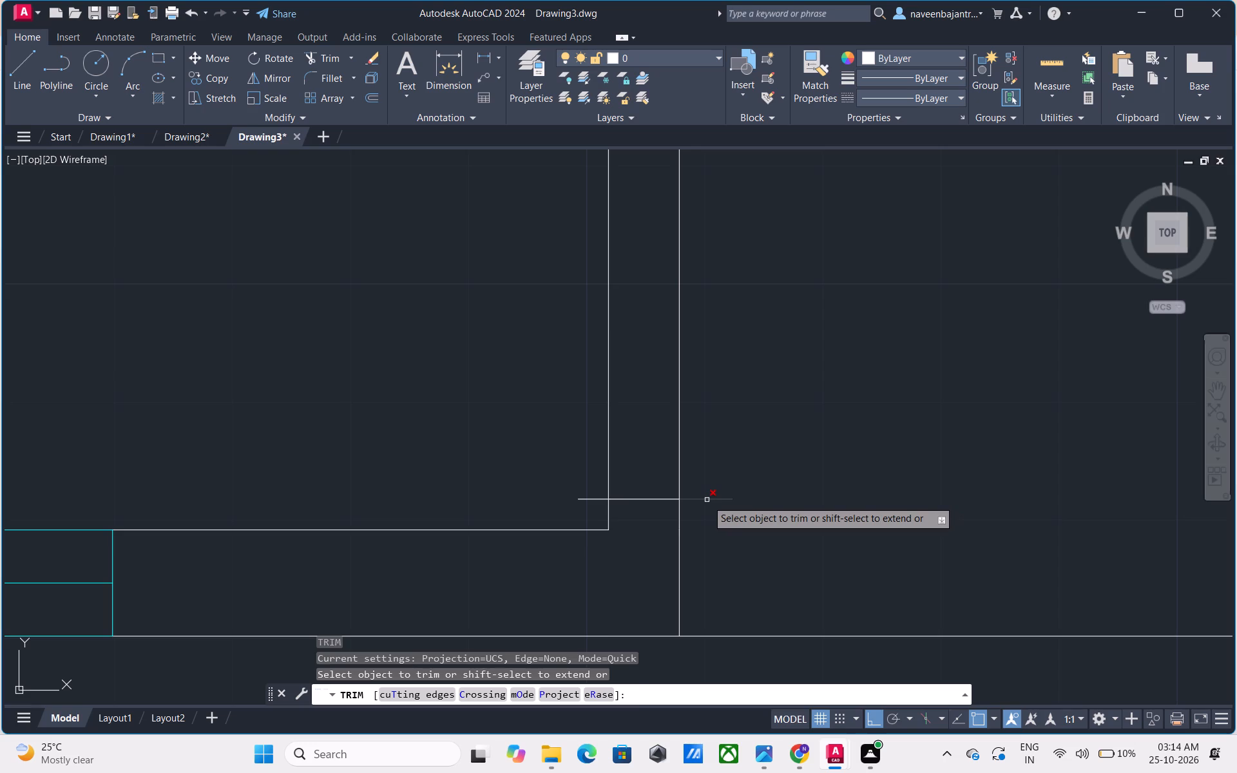
click(707, 500)
click(582, 500)
key(Escape)
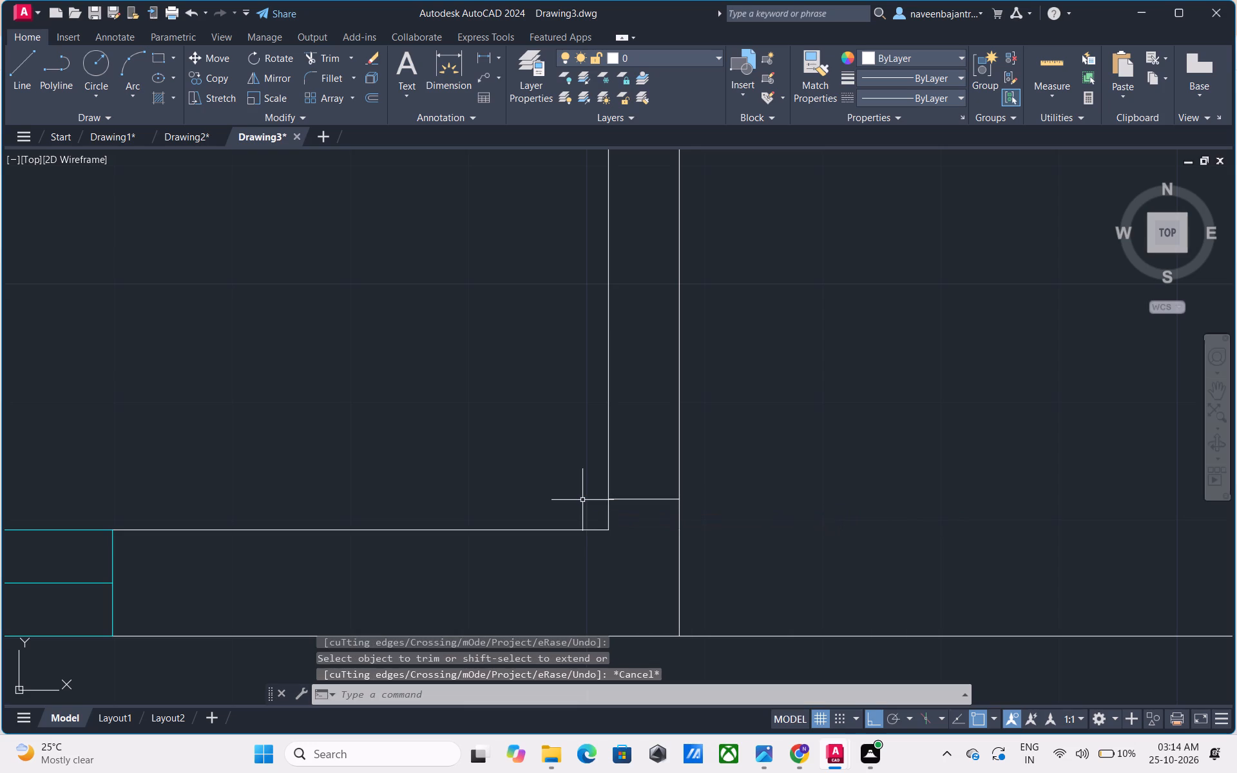
Draw a 3' door leaf line leftward into the lower-left room from the short wall line and offset it 1" upward.
scroll(582, 500, down, 1)
text(L)
key(space)
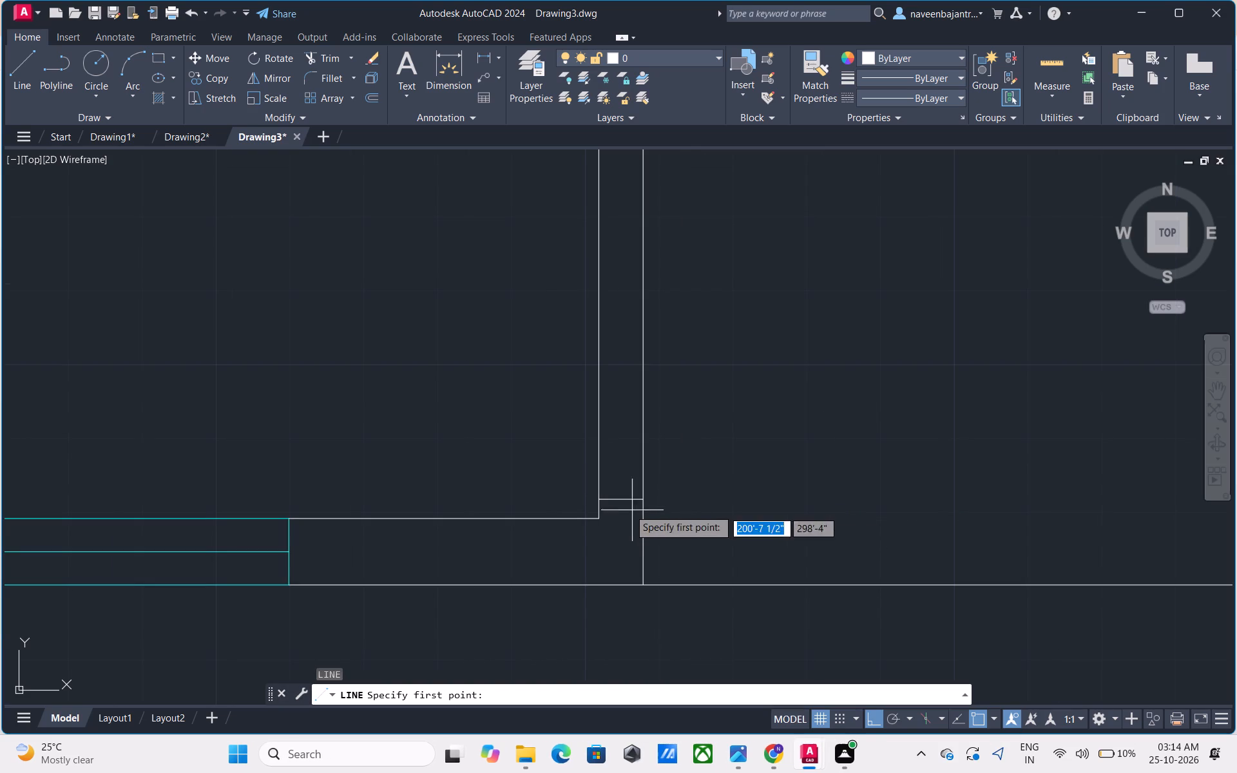
click(602, 502)
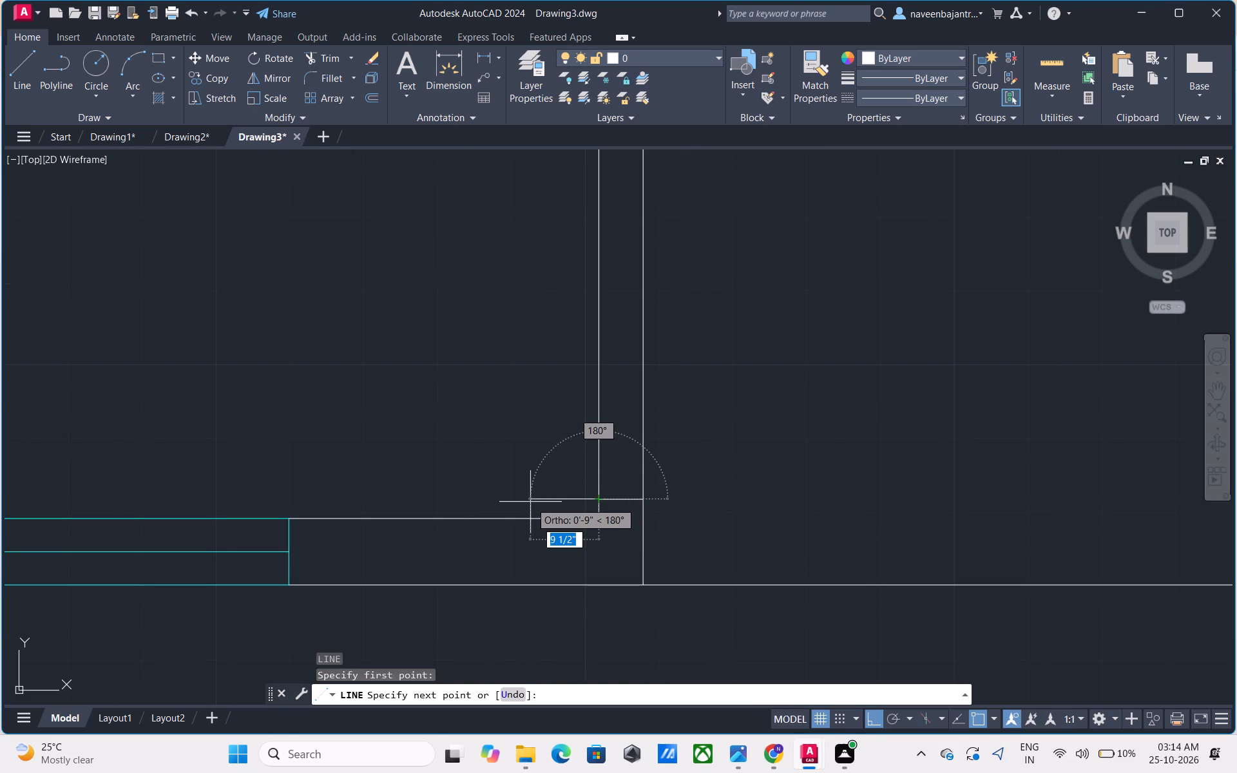
text(3')
key(Return)
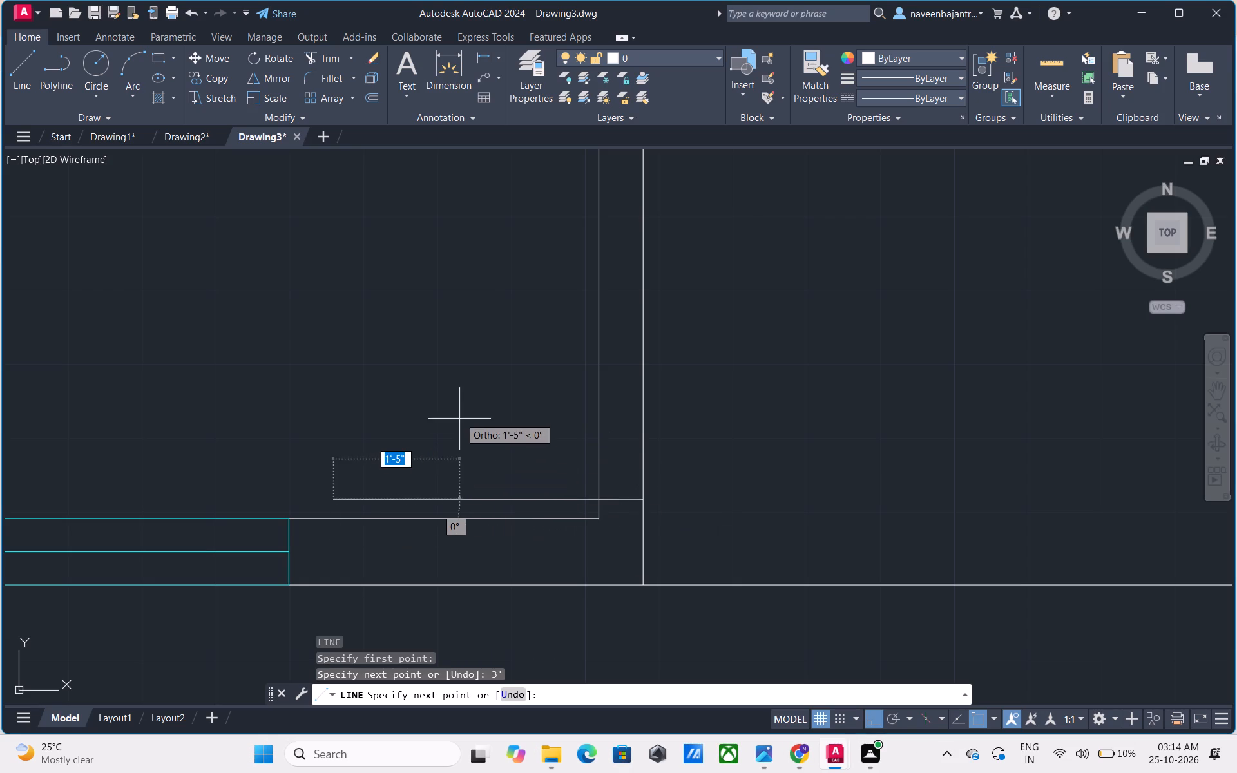
key(Escape)
text(O 1")
key(Return)
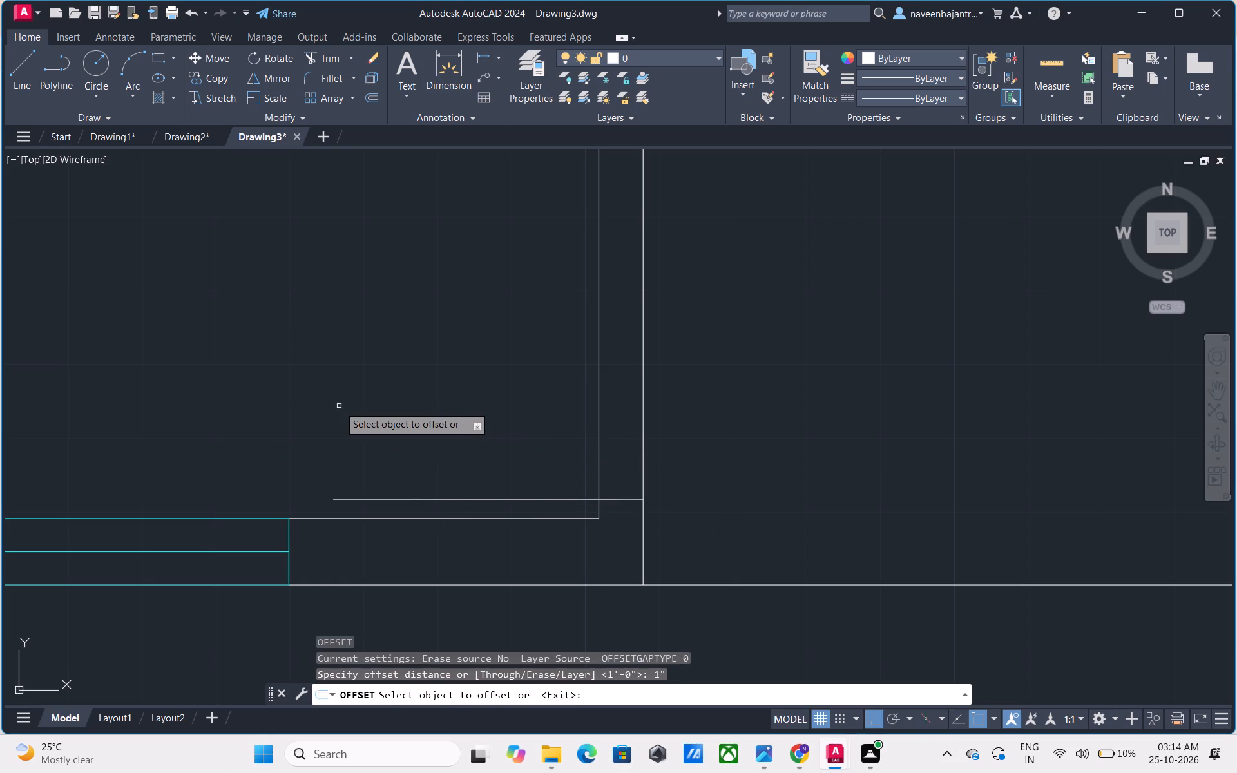
click(468, 499)
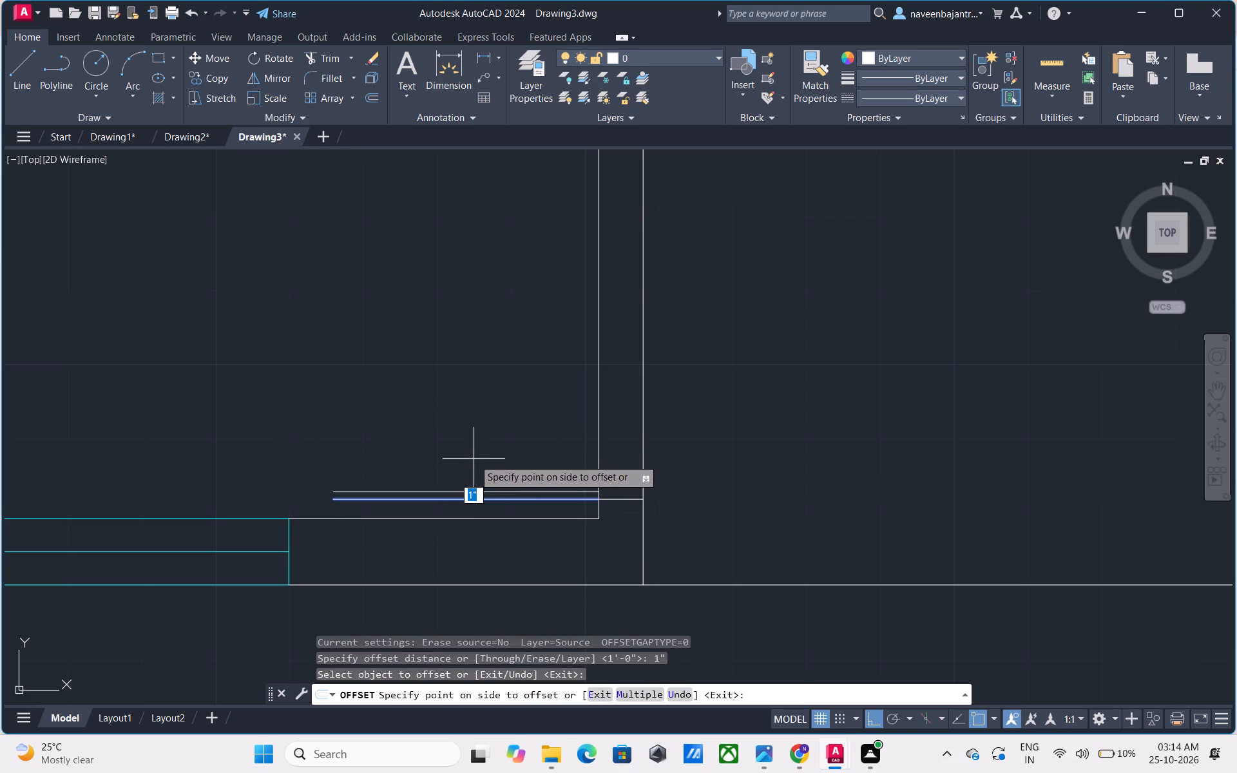
click(474, 459)
key(Escape)
Offset the short line across the wall 3' upward and trim both wall faces between the two lines to open a doorway.
text(O 3')
key(Return)
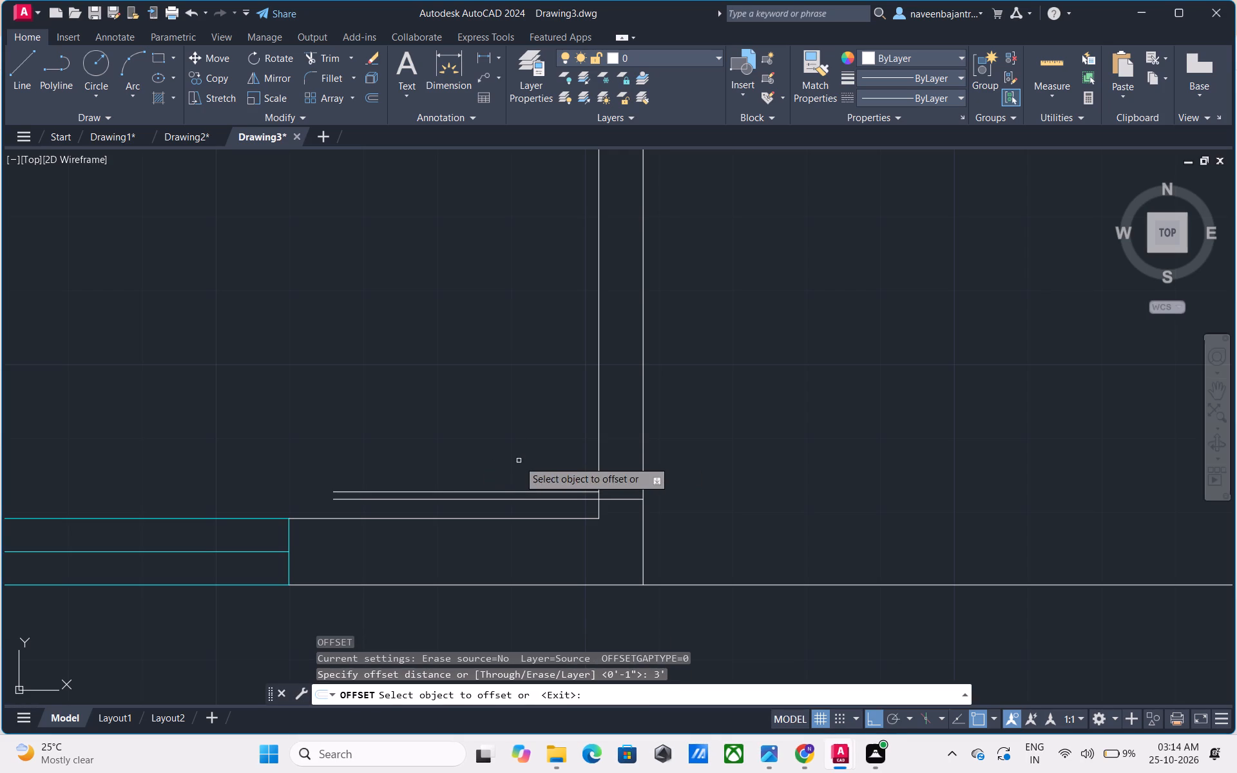
click(616, 497)
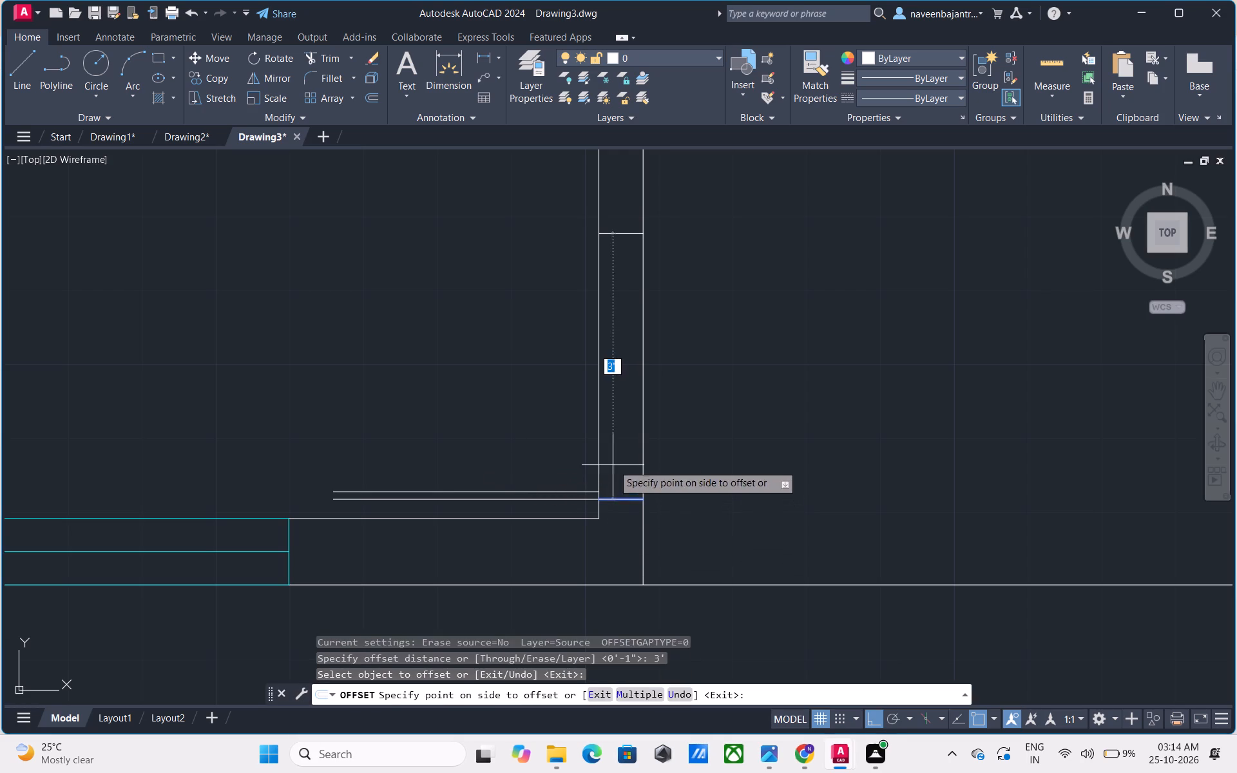
click(613, 464)
key(Escape)
text(TR)
key(space)
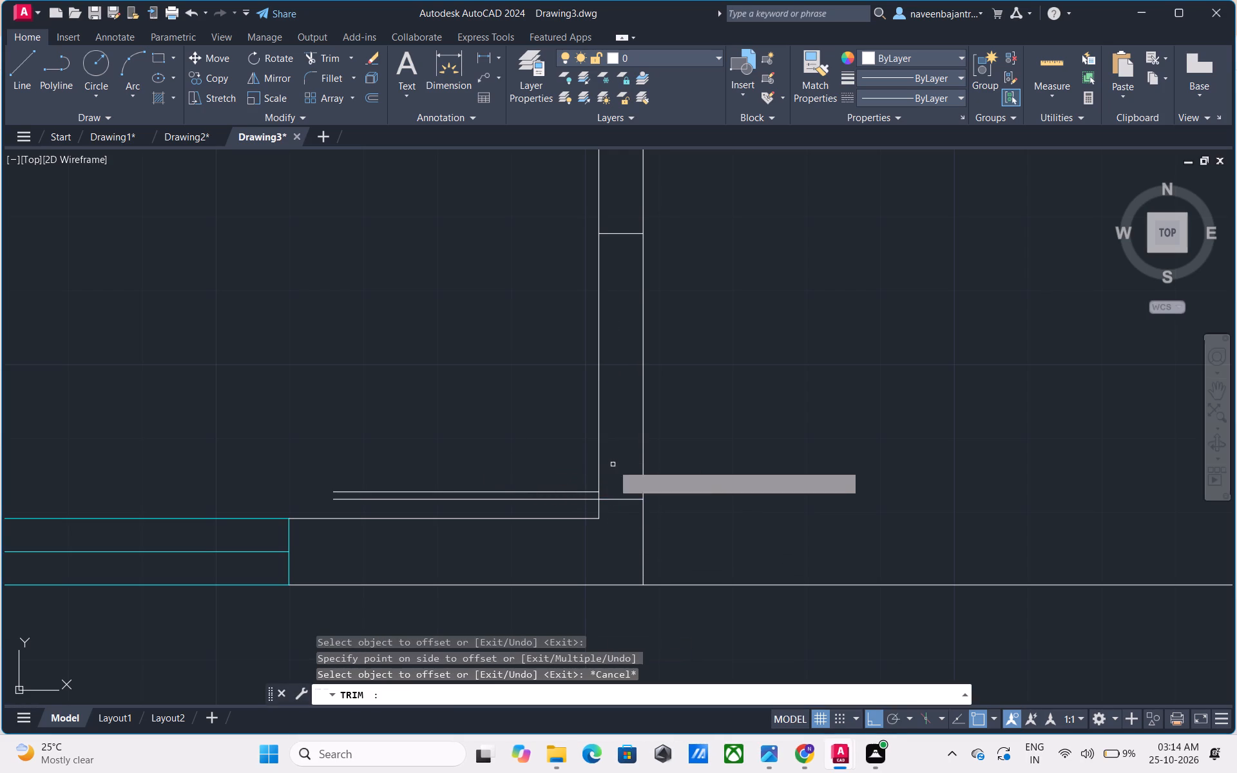
click(599, 433)
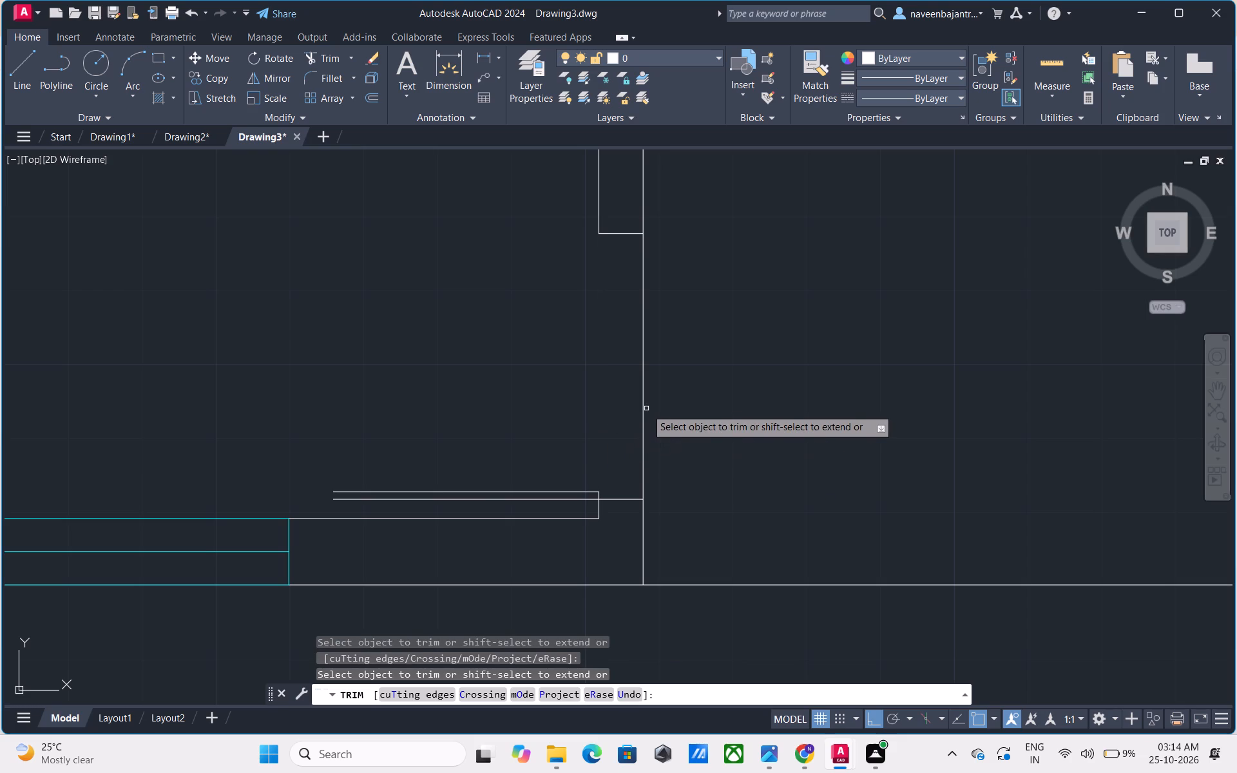
click(644, 411)
key(Escape)
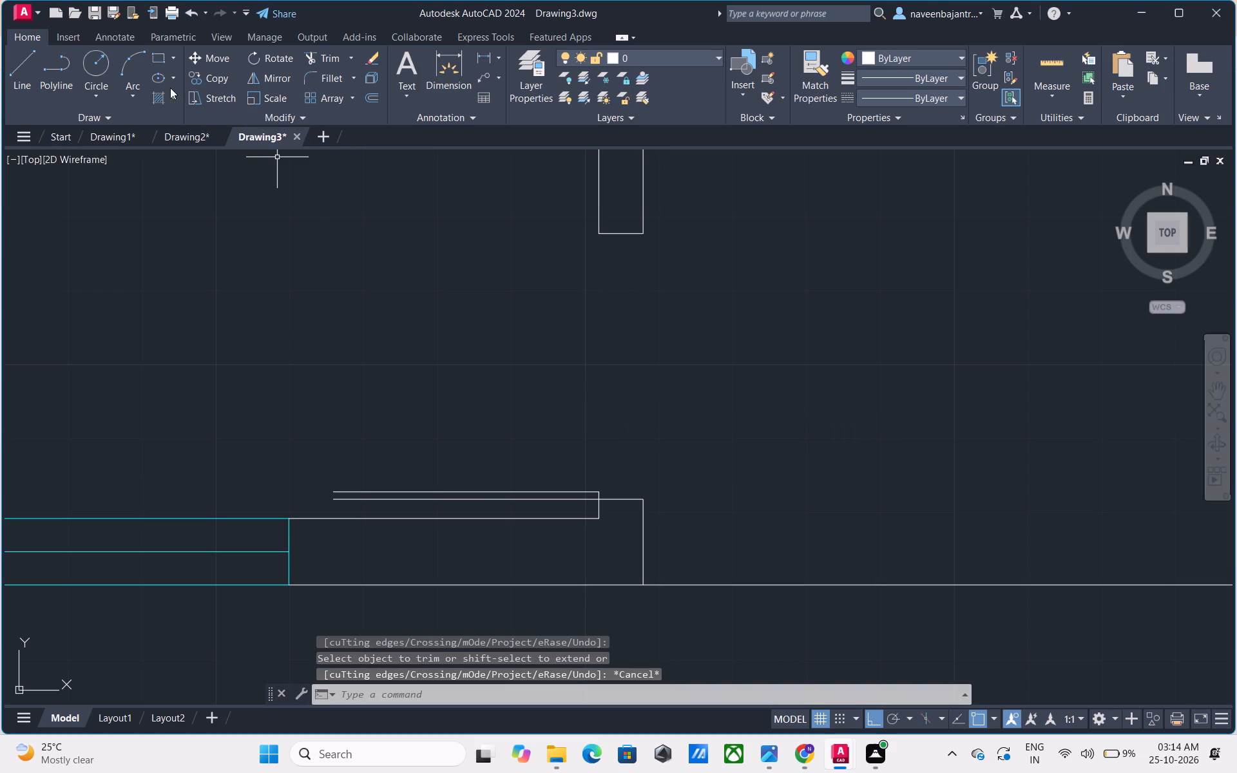
Begin the door swing arc at the free end of the new door leaf's lower line.
click(131, 56)
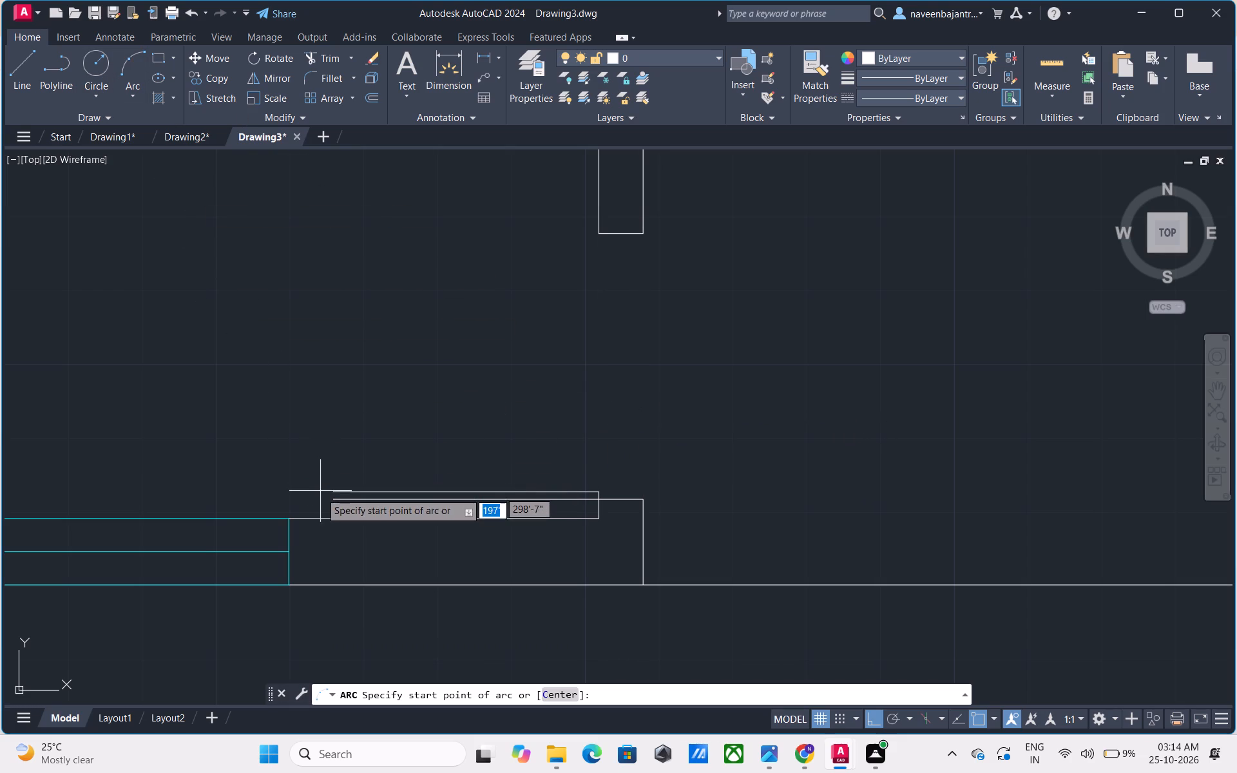
click(331, 497)
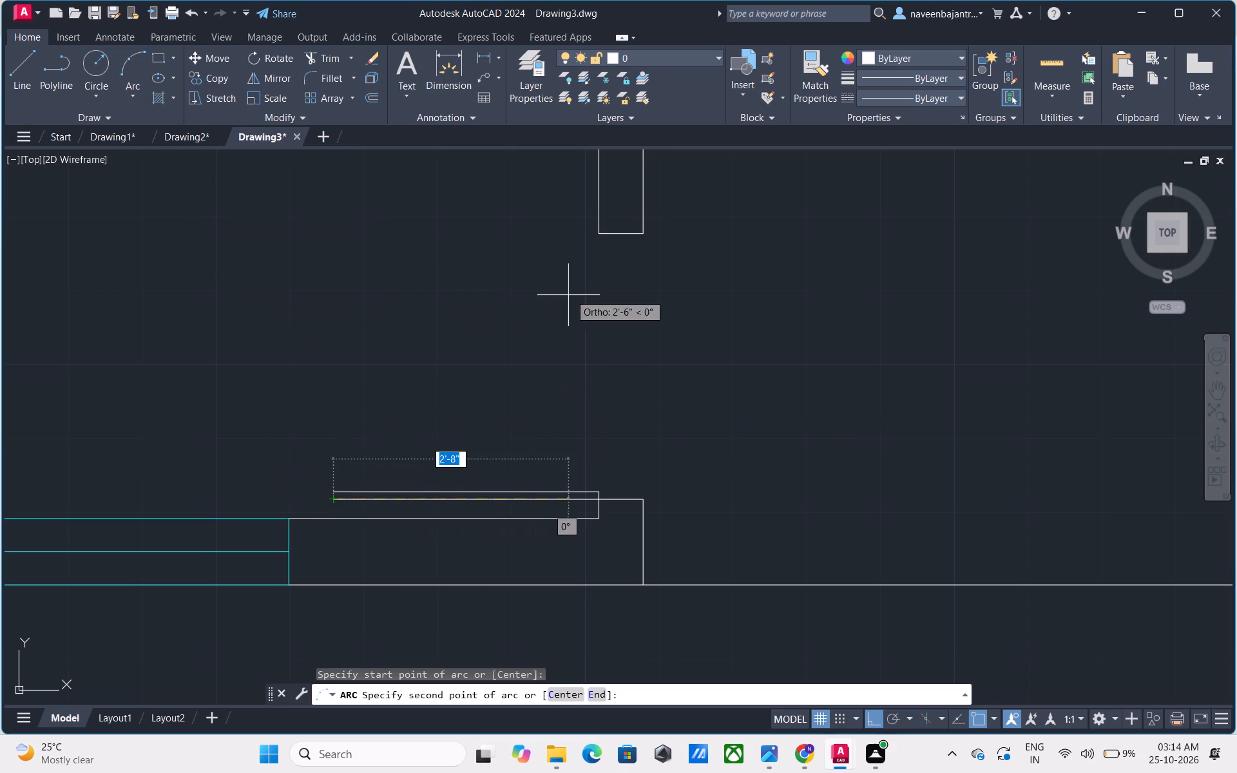
Complete the new door's swing arc through the opening's upper inner wall corner, ending at the outer wall corner.
click(599, 233)
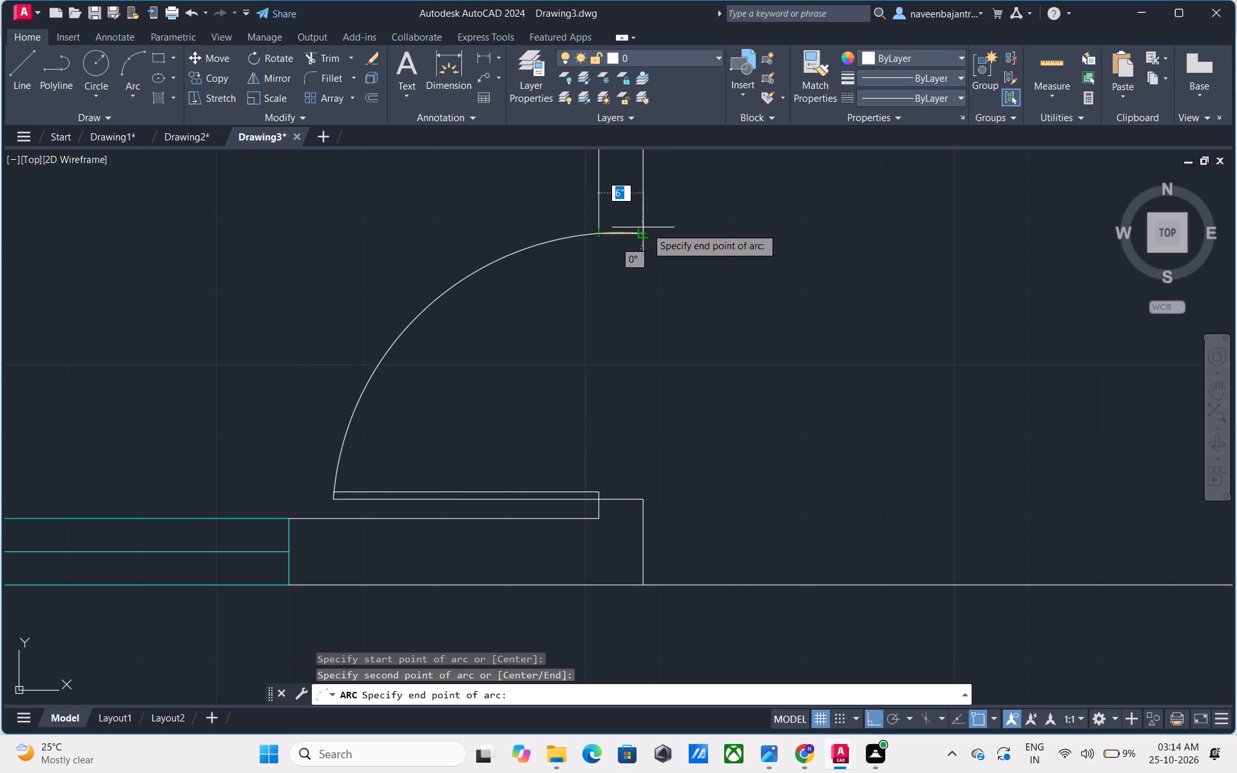
click(642, 231)
key(Escape)
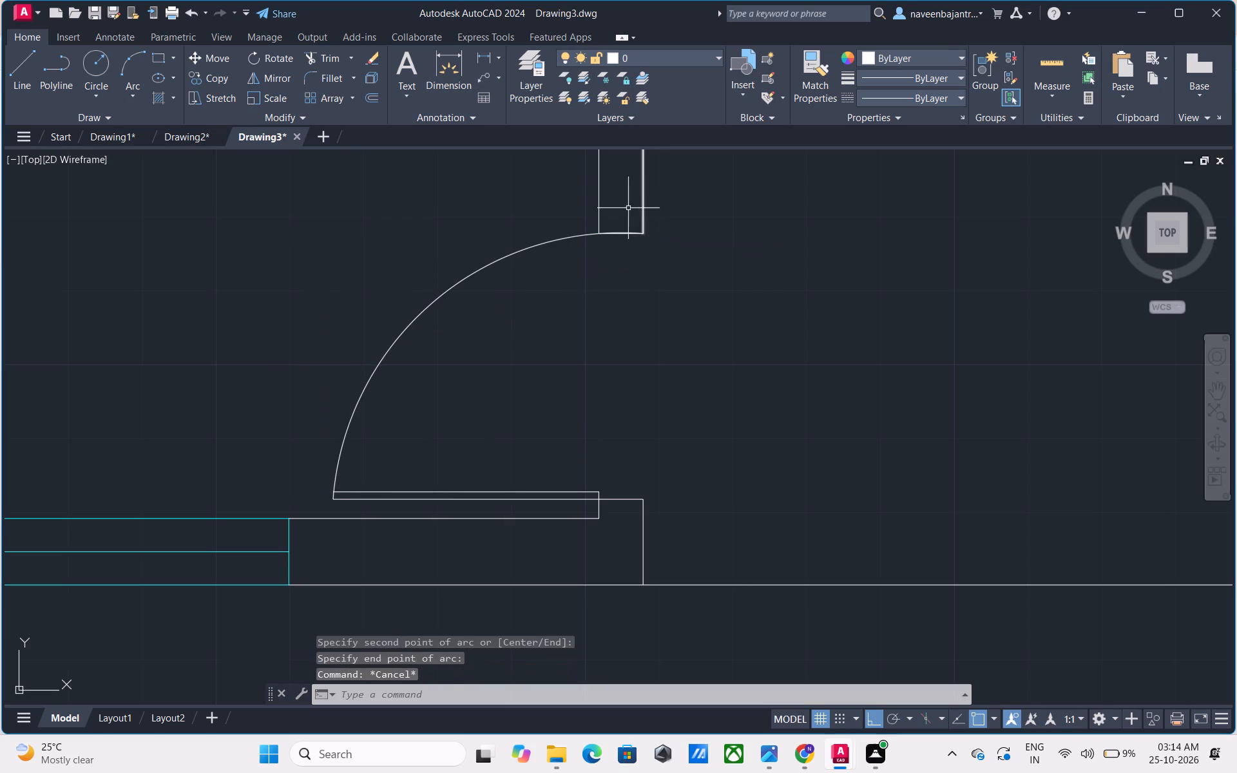
Trim the straight line across the wall end behind the new swing arc and the leaf line's overhang beyond the arc.
scroll(627, 207, up, 3)
text(TR)
key(space)
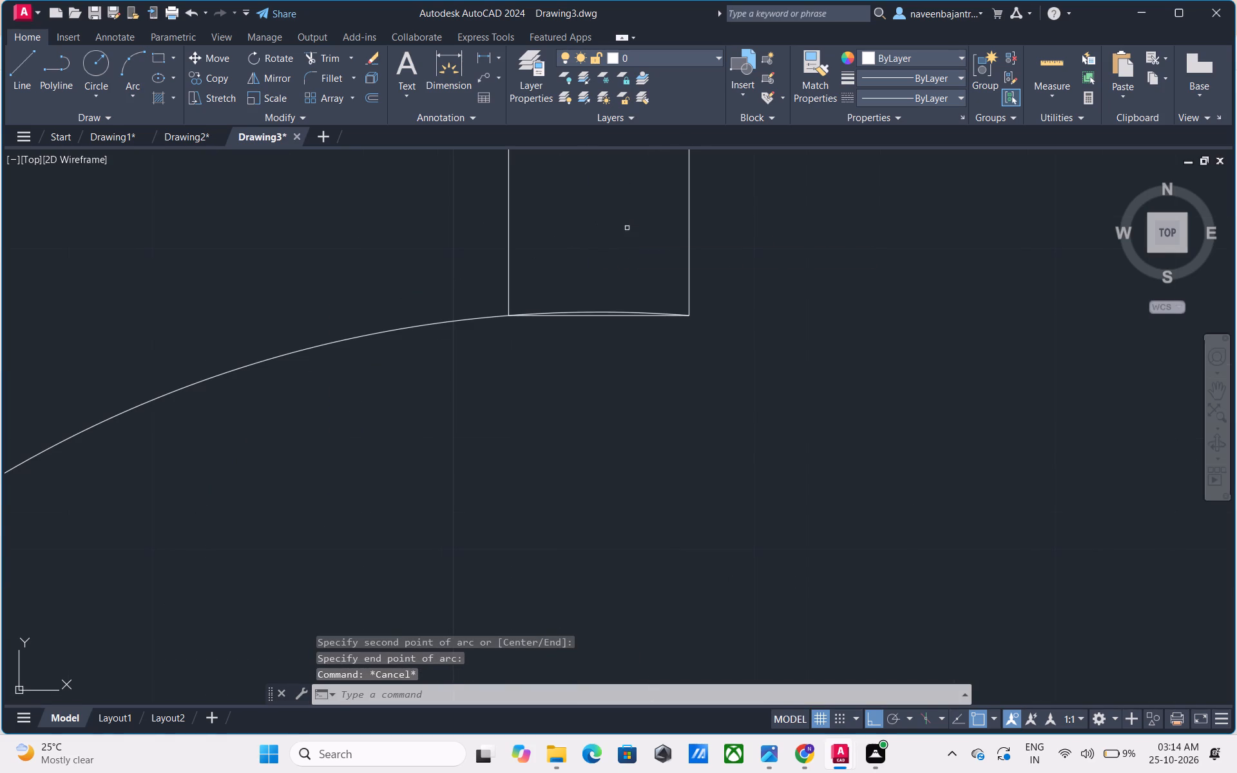
click(610, 315)
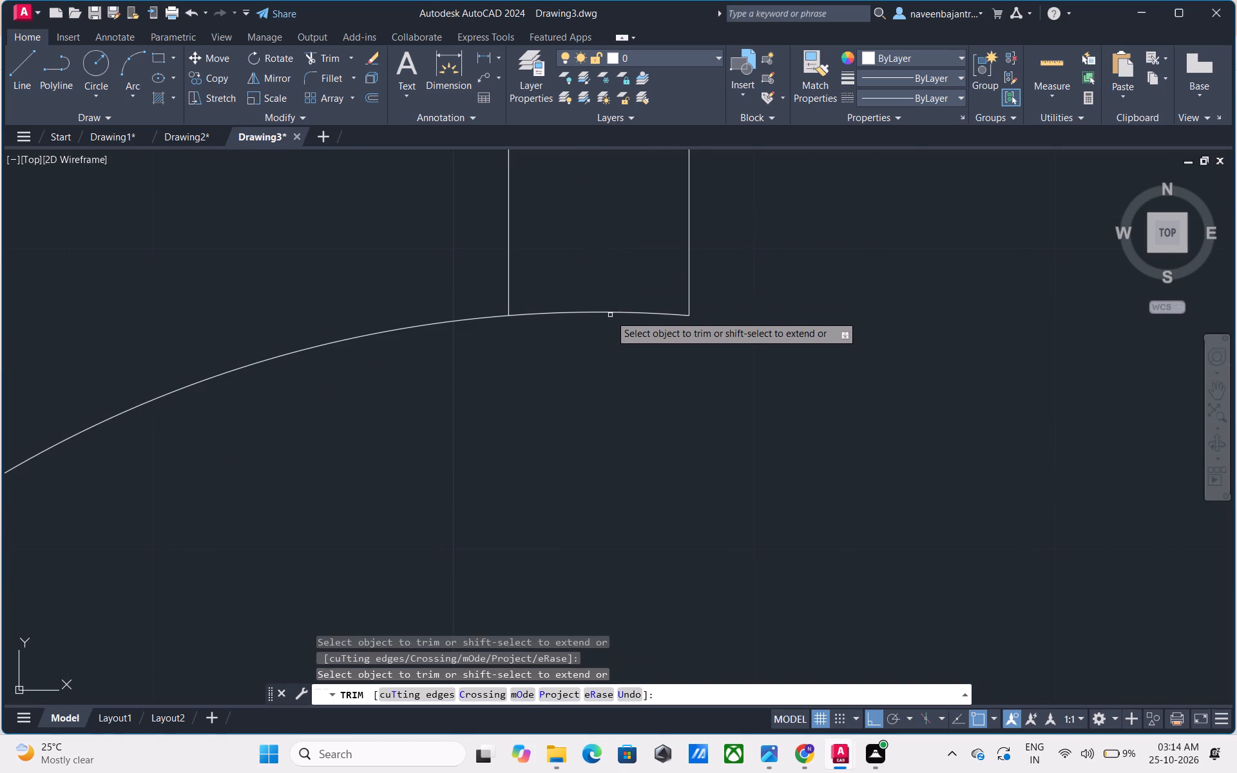
scroll(610, 315, down, 3)
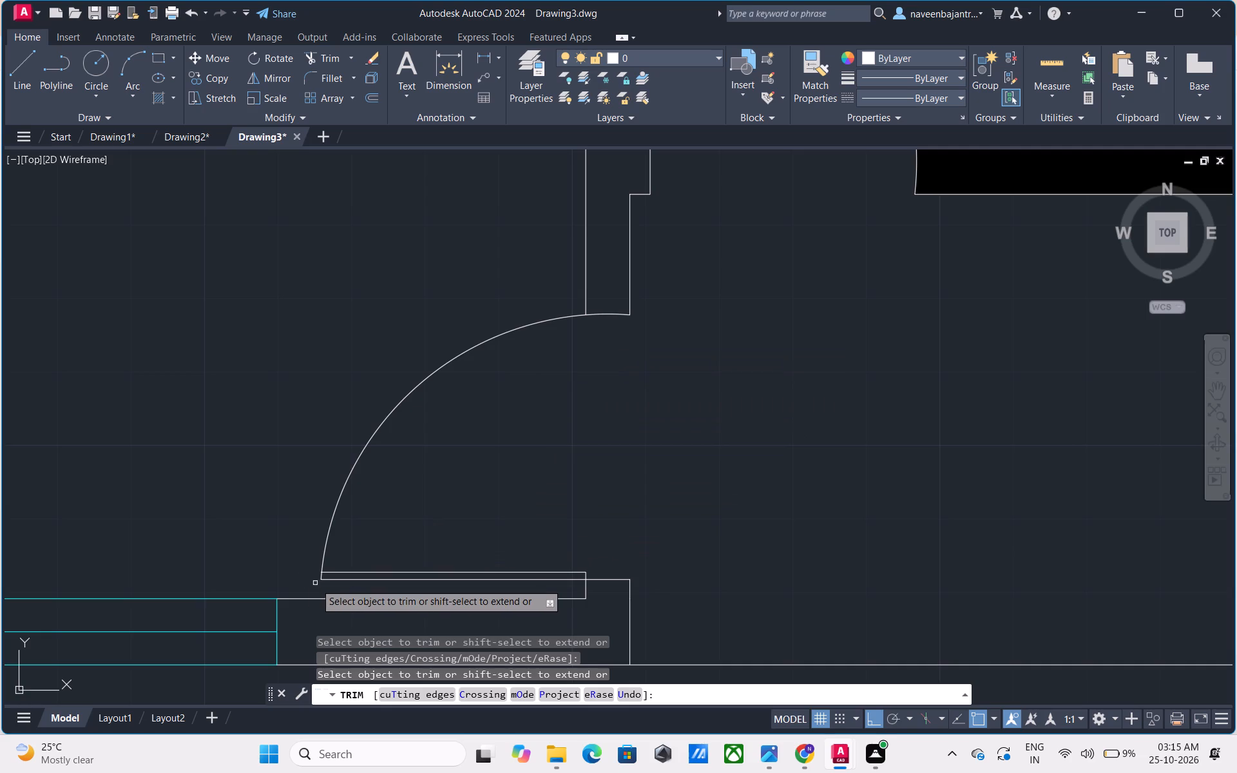
scroll(316, 583, up, 4)
click(336, 515)
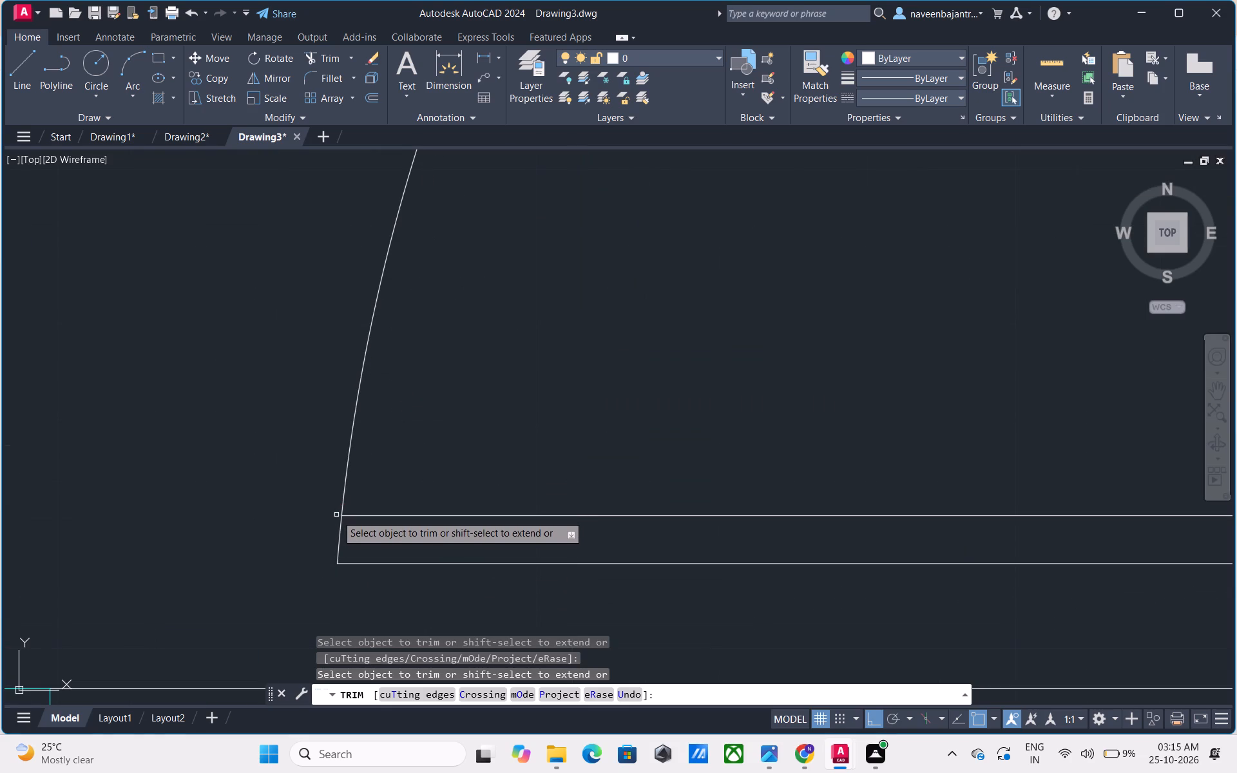
key(Escape)
Trim the leaf line overhangs beyond the swing arcs at the entrance passage door and the lower-left room's upper door.
scroll(336, 515, up, 1)
scroll(336, 515, down, 9)
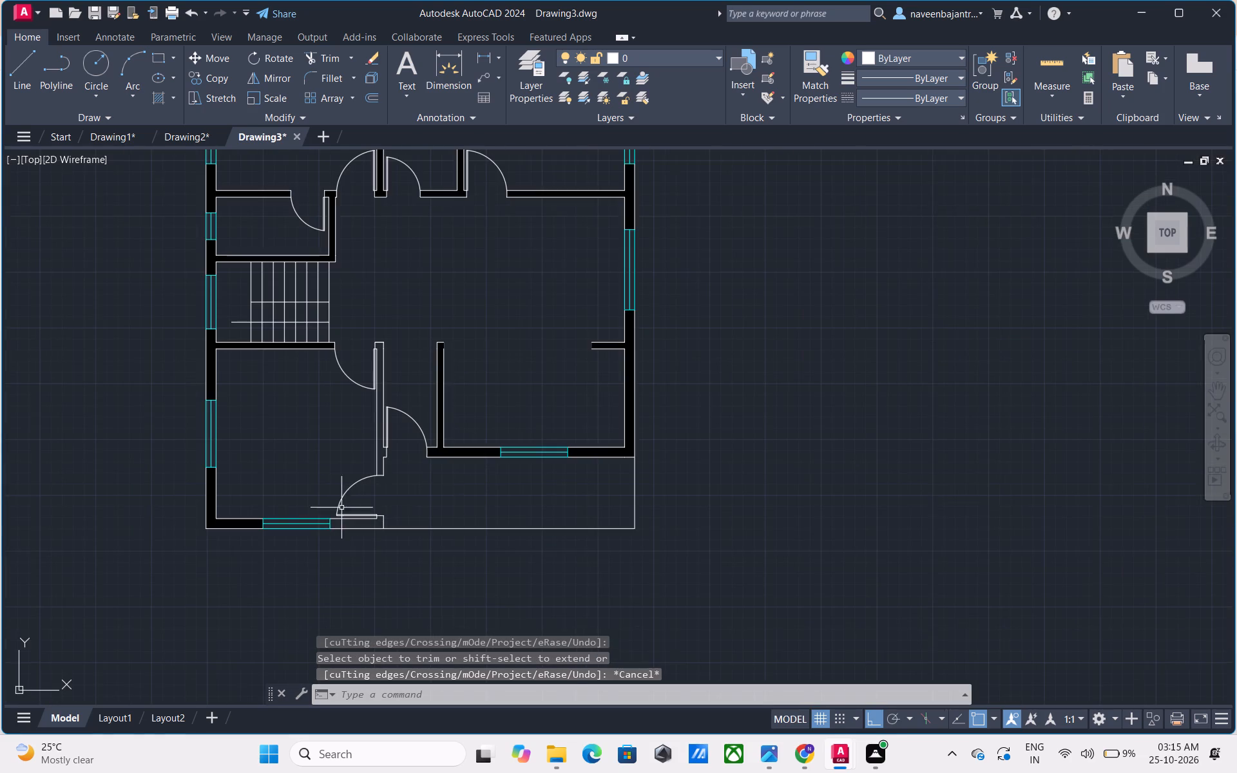
scroll(393, 412, up, 4)
key(Escape)
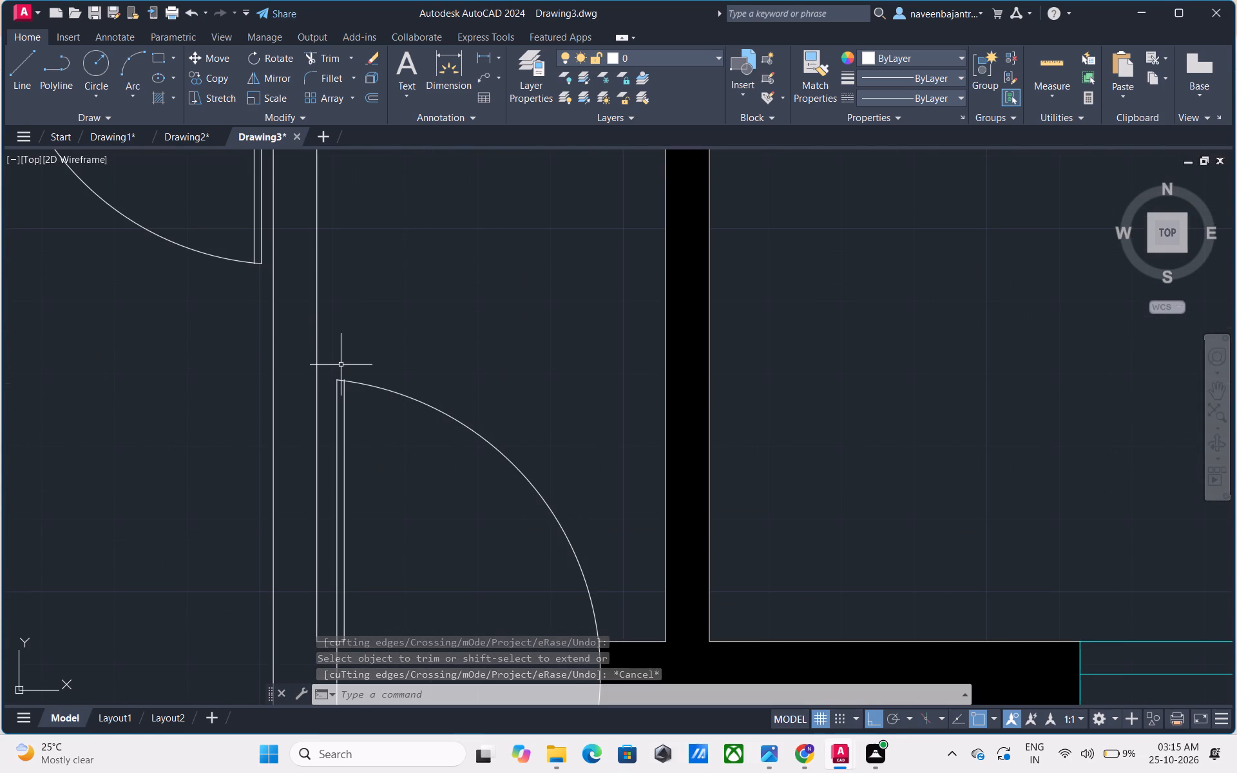
text(TR)
key(space)
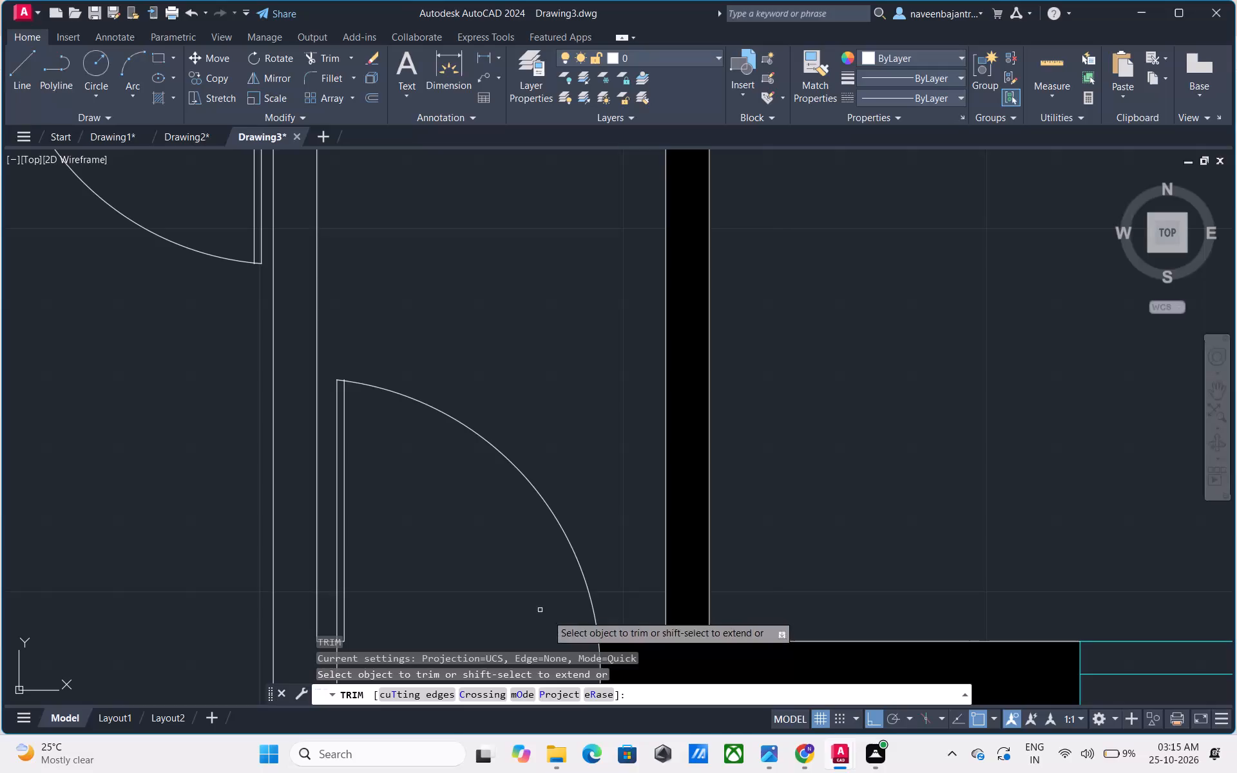
middle_drag(581, 629, 590, 593)
scroll(598, 627, up, 2)
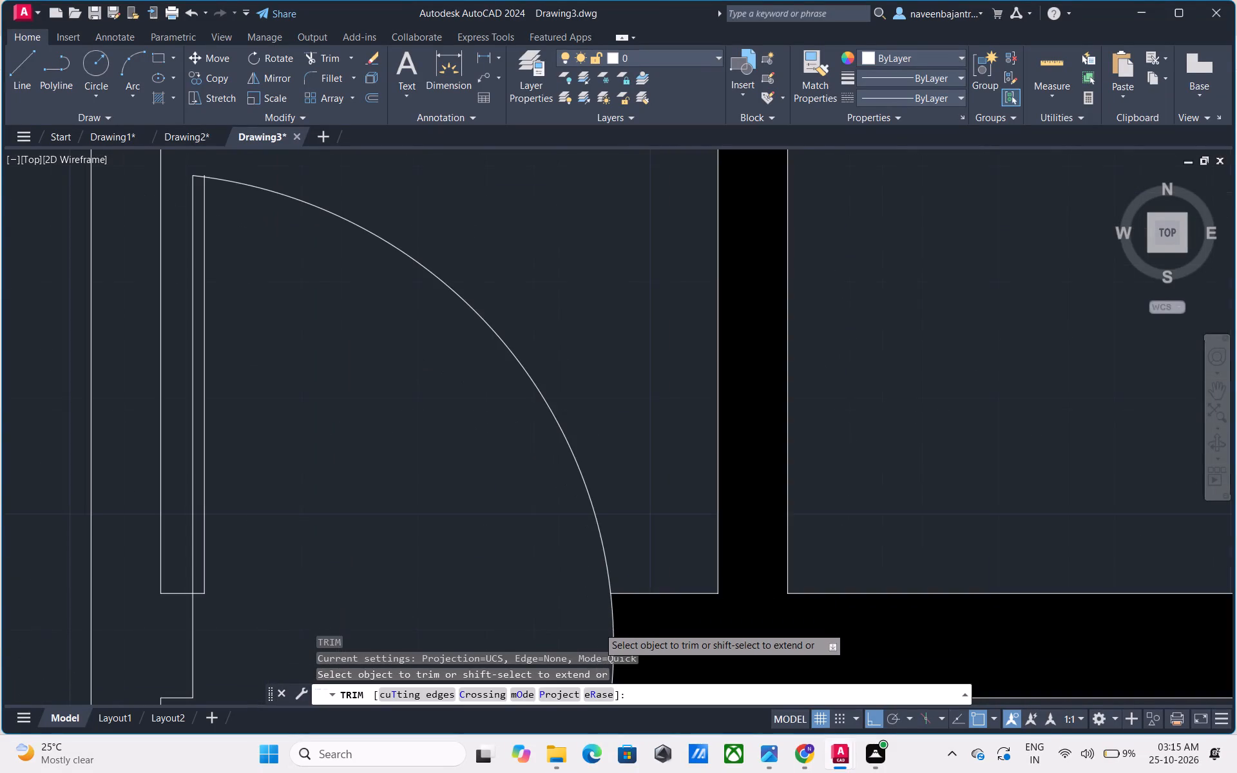
scroll(598, 627, down, 4)
scroll(501, 514, up, 6)
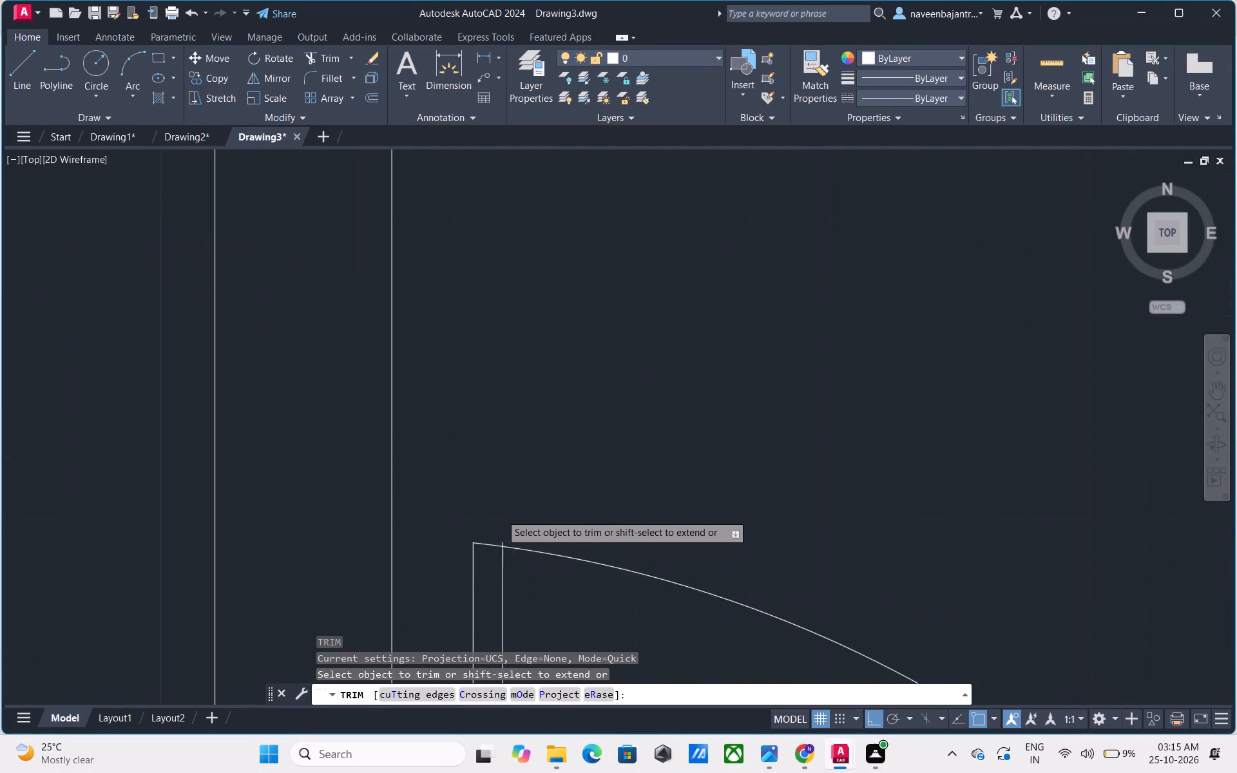
click(504, 559)
scroll(504, 559, down, 3)
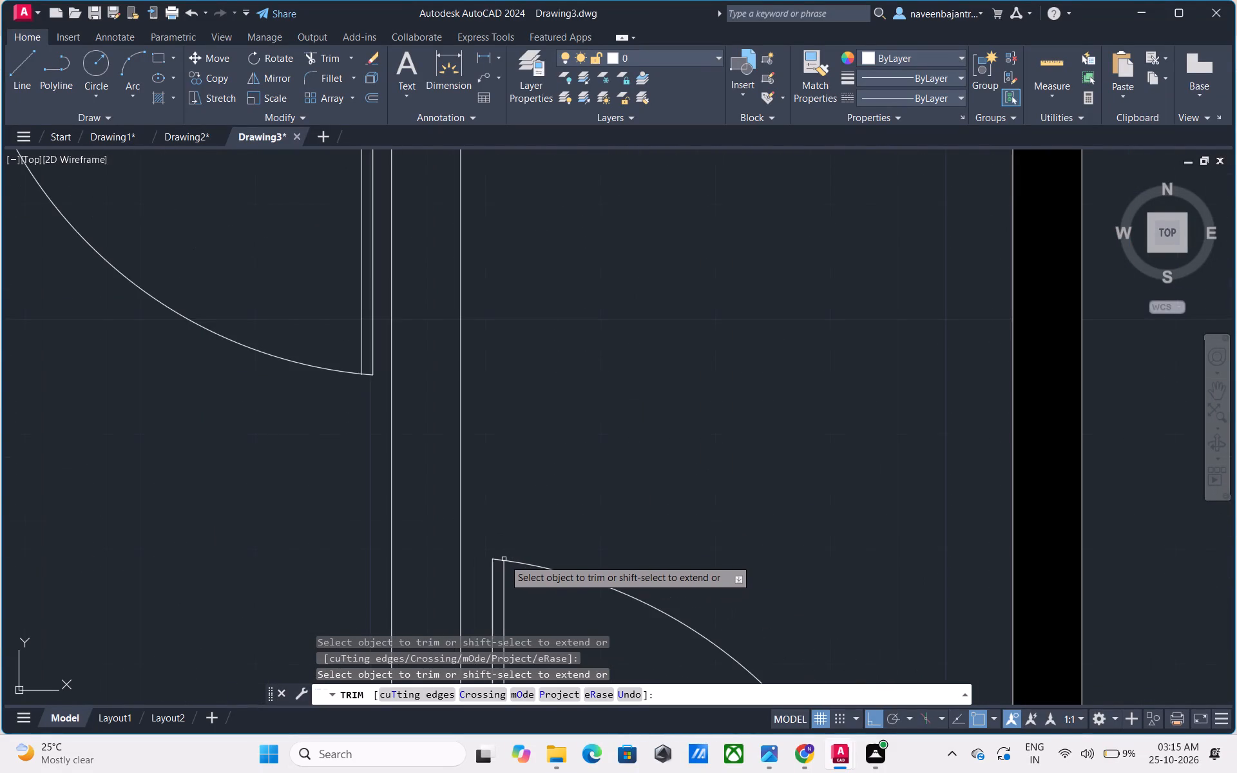
scroll(504, 559, down, 1)
scroll(406, 441, up, 4)
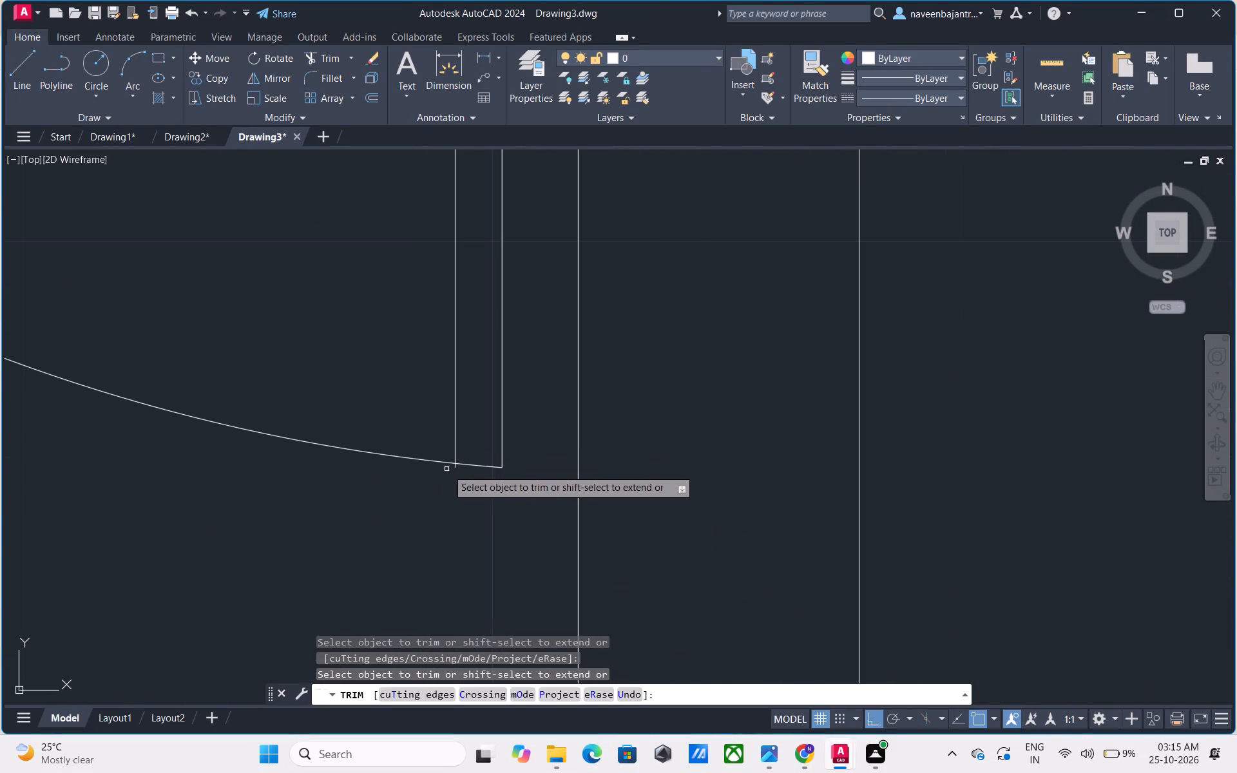
click(454, 468)
Trim the leaf line overhangs beyond the swing arcs at the small room above the stairs and the upper-left bedroom.
scroll(454, 468, down, 8)
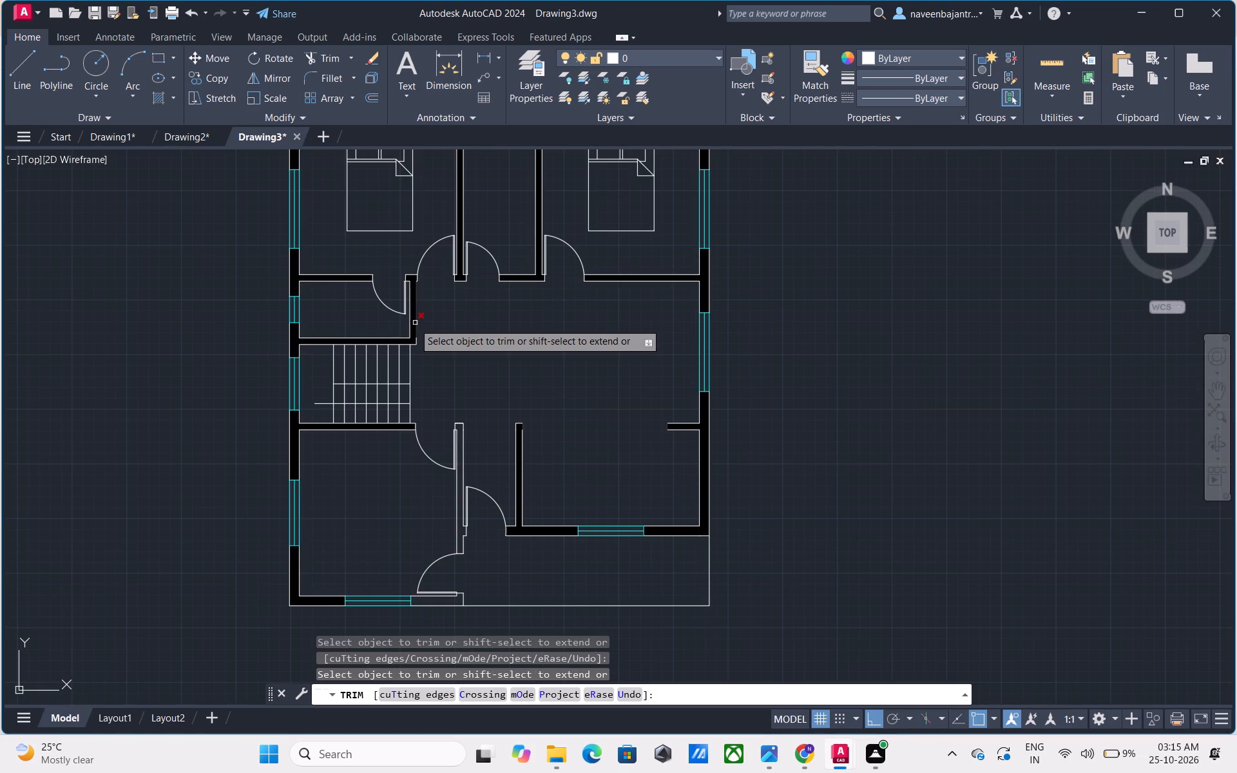
scroll(404, 312, up, 8)
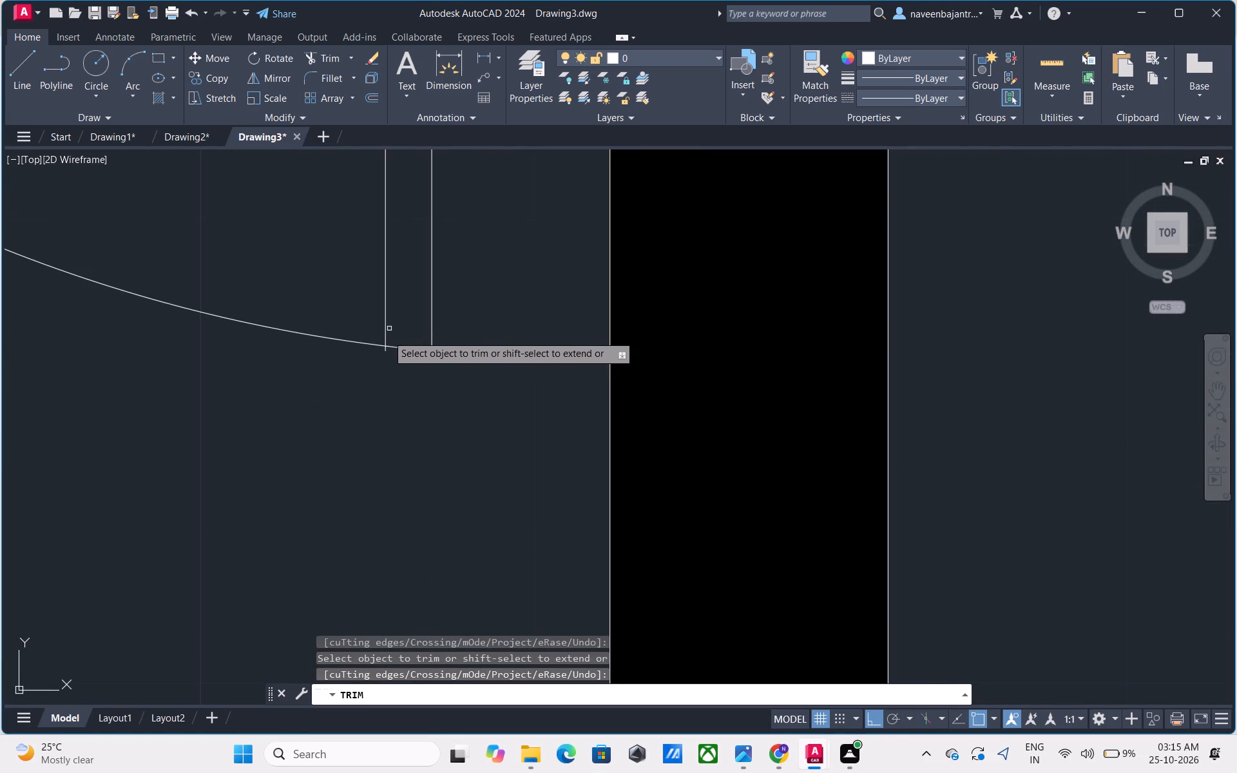
click(385, 351)
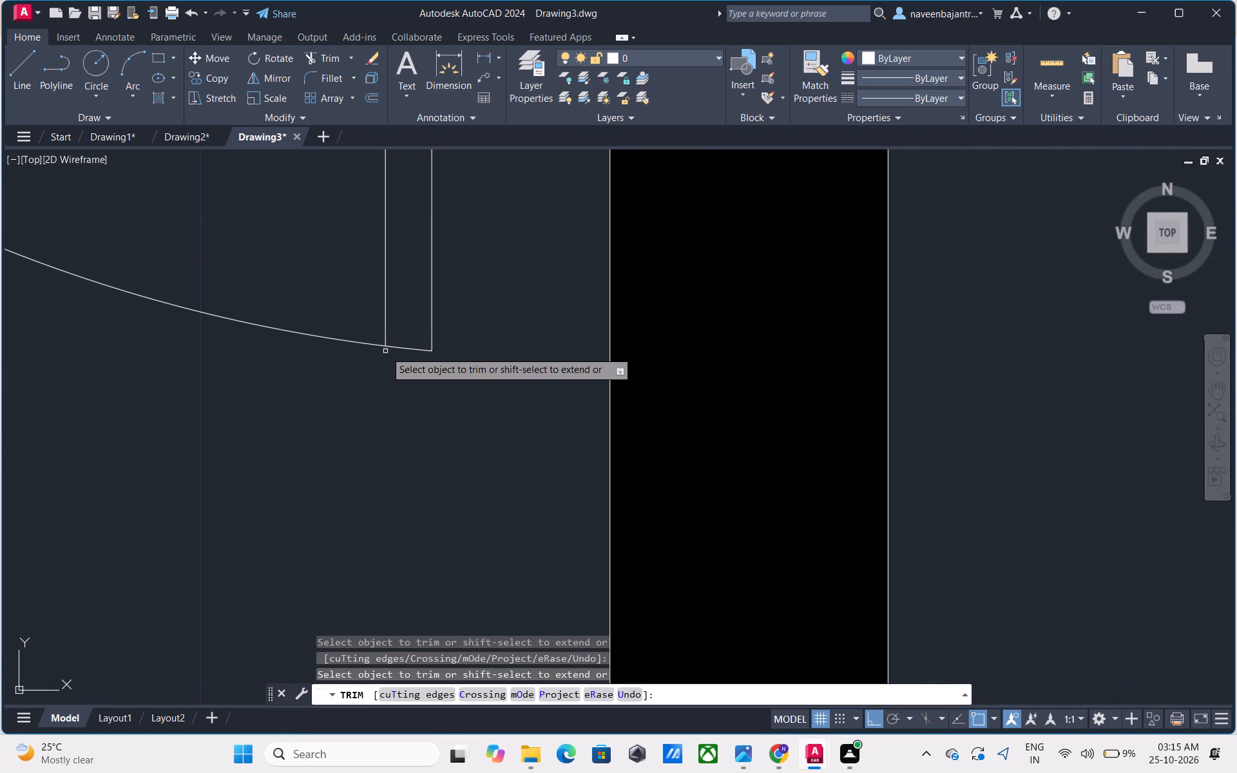
scroll(385, 351, down, 7)
scroll(465, 218, up, 4)
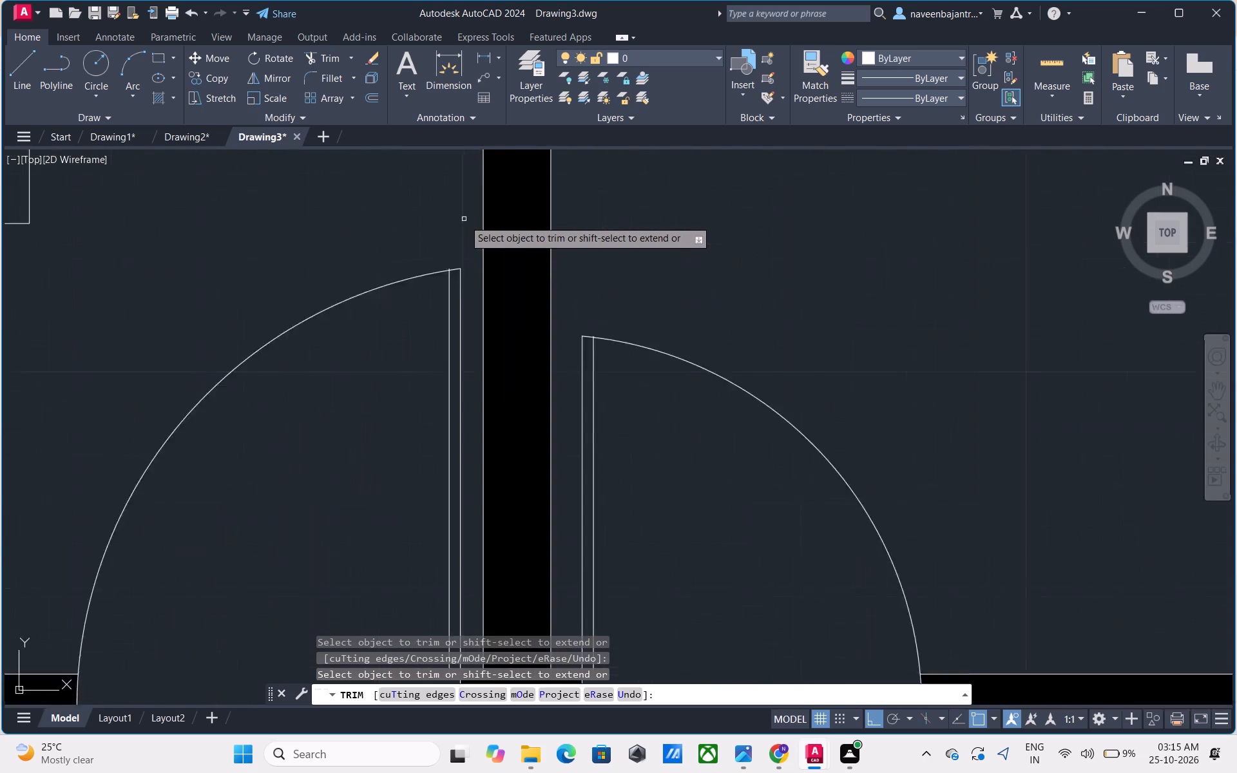
scroll(463, 221, up, 2)
scroll(423, 319, up, 2)
click(421, 374)
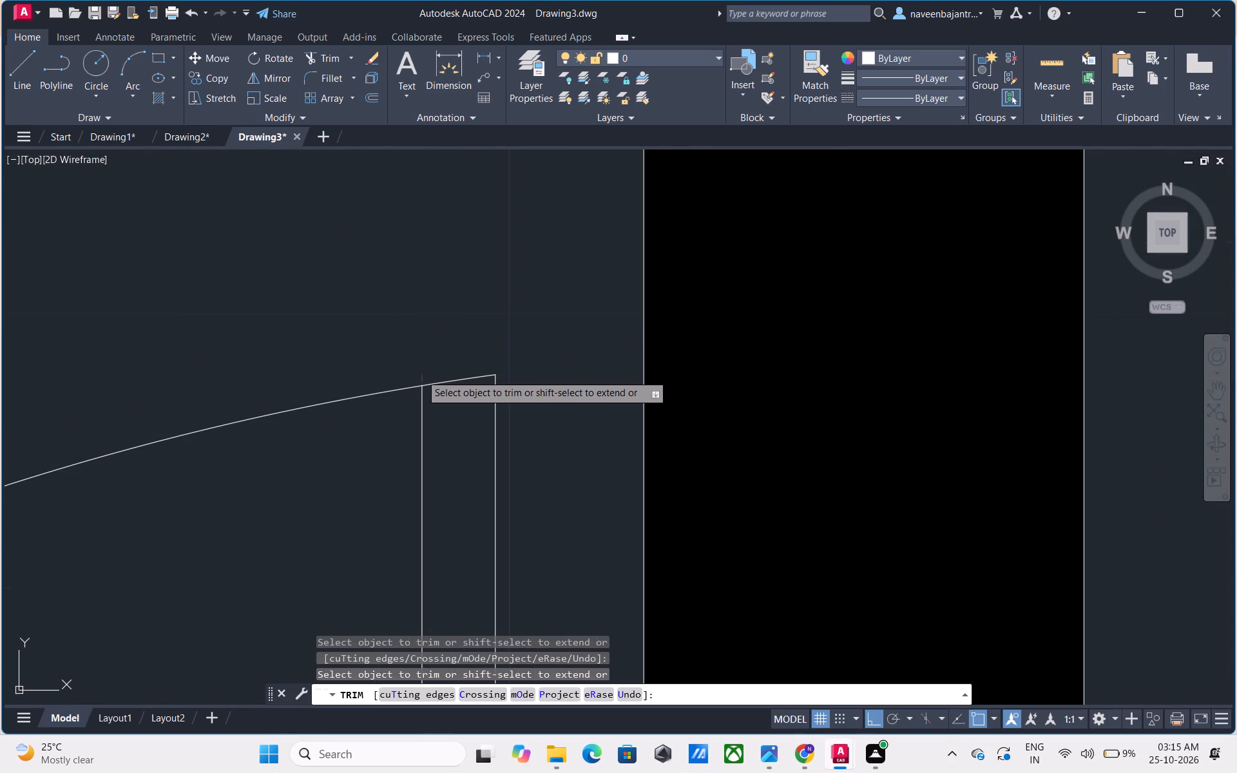
Trim the leaf line overhangs beyond the swing arcs at the top-middle room's door and the upper-right bedroom's door.
scroll(421, 374, down, 8)
scroll(446, 380, up, 6)
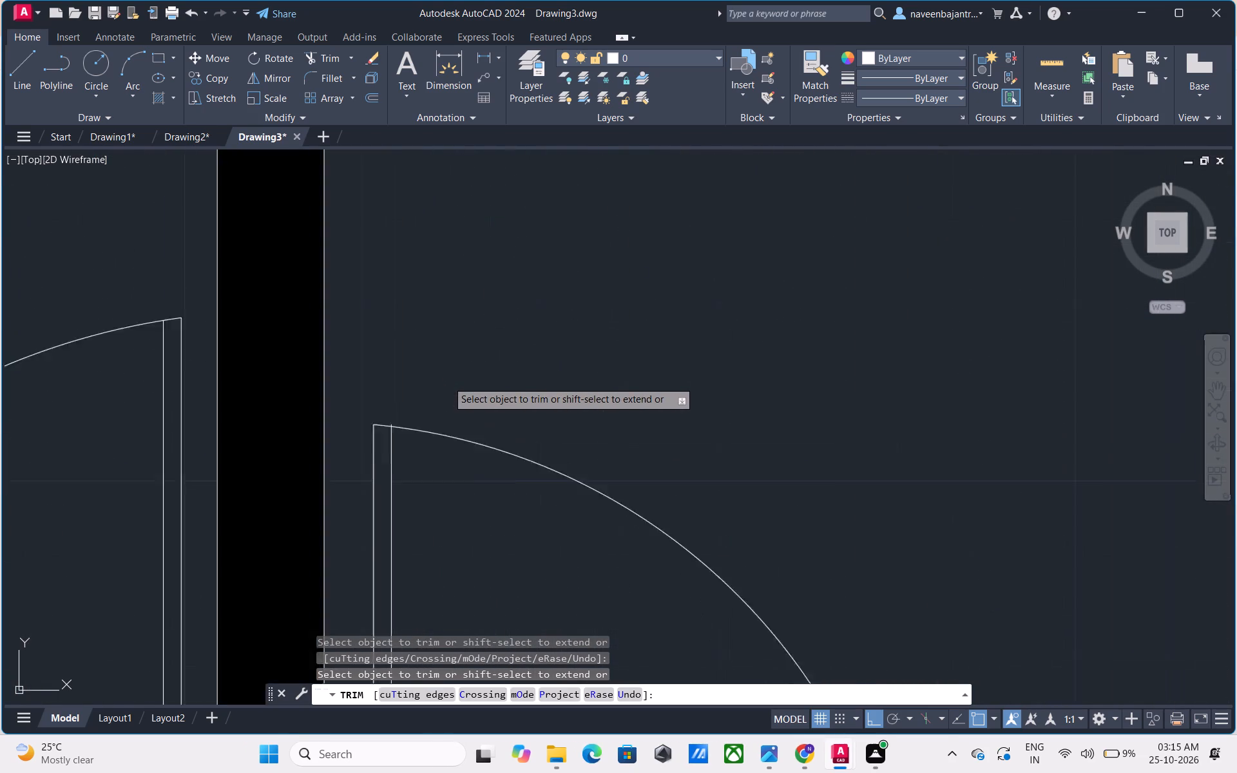
scroll(358, 455, up, 3)
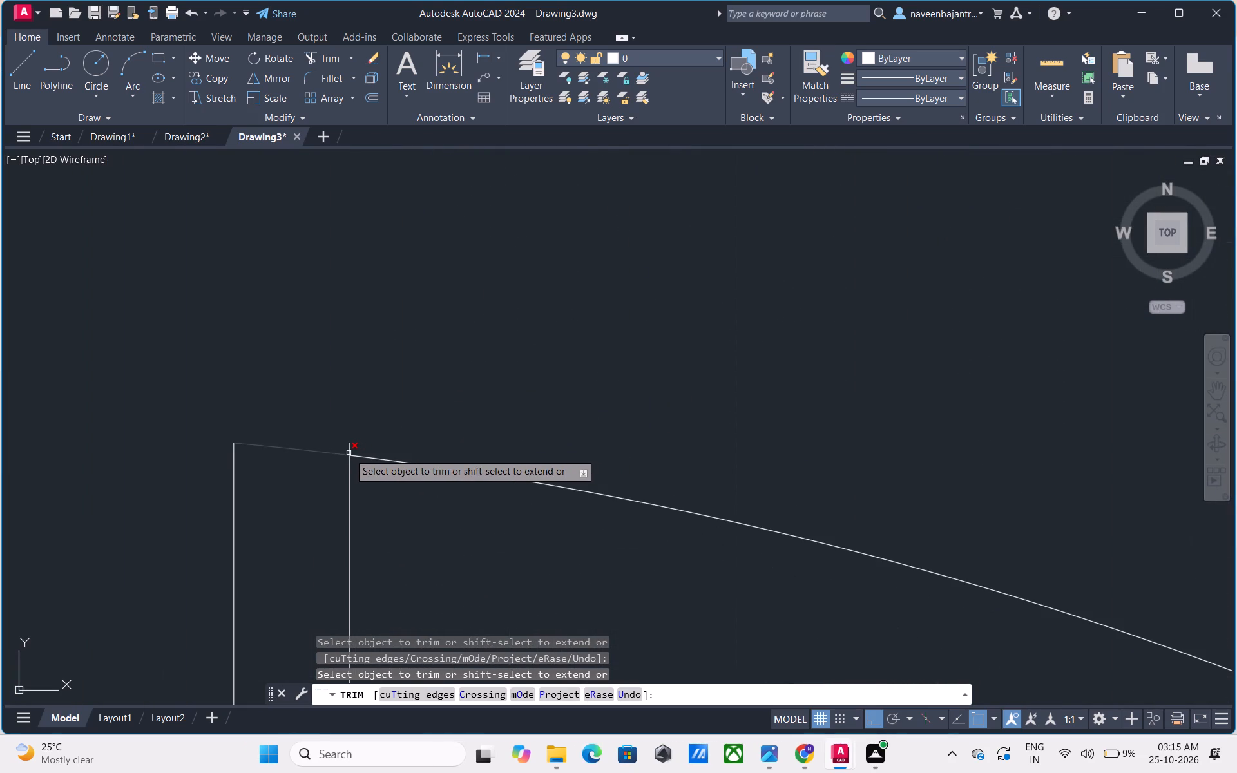
click(349, 448)
scroll(349, 446, down, 10)
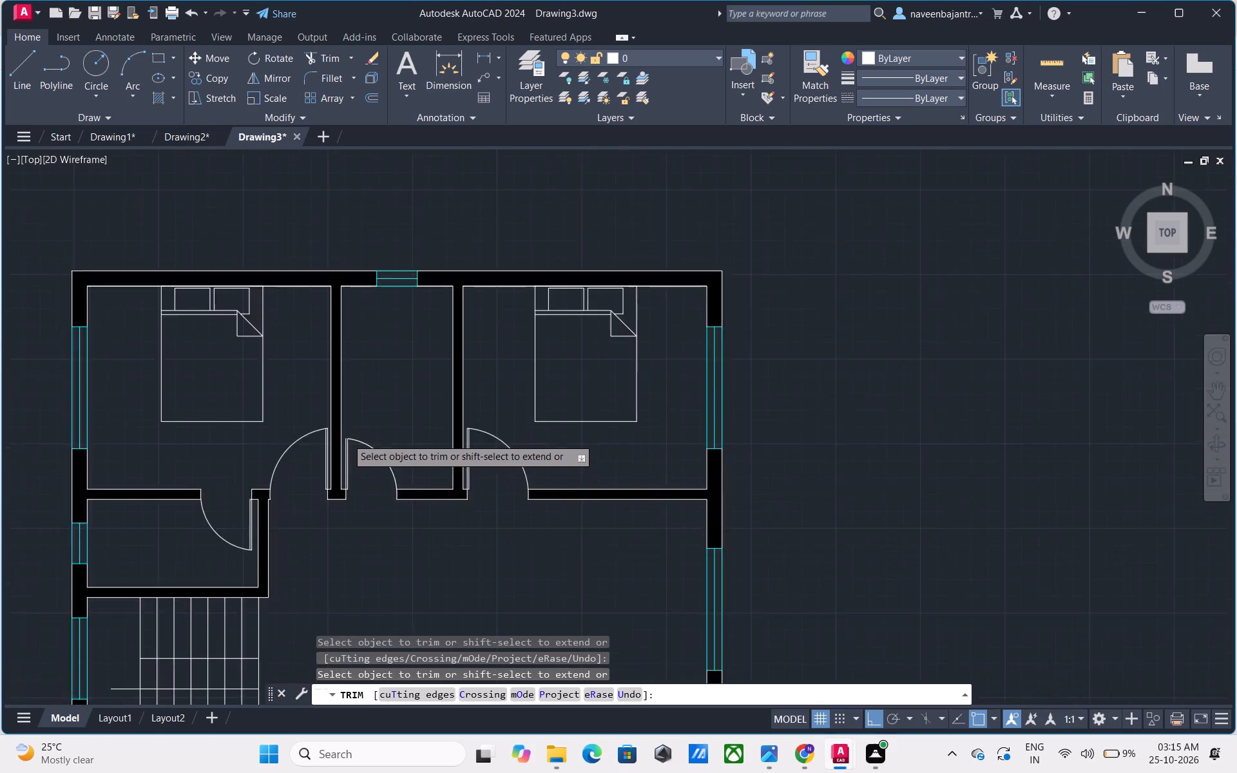
scroll(427, 432, up, 5)
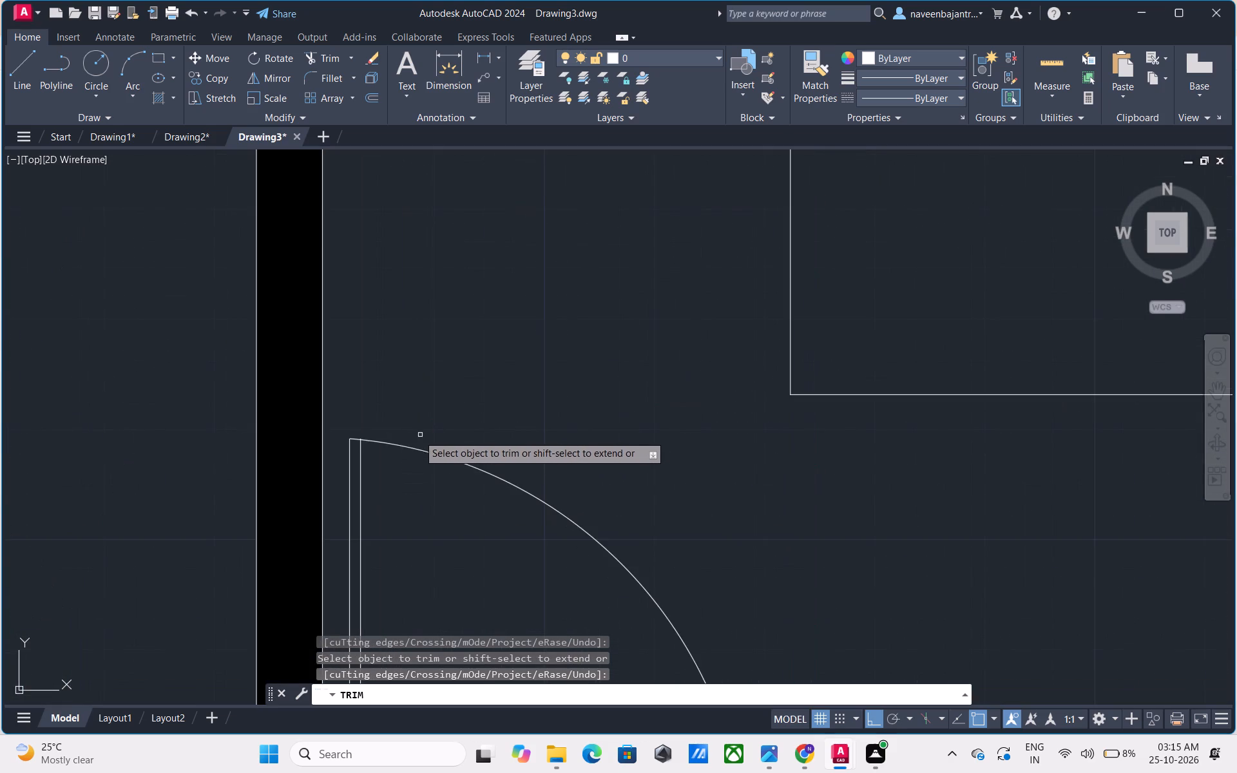
scroll(357, 439, up, 5)
click(371, 449)
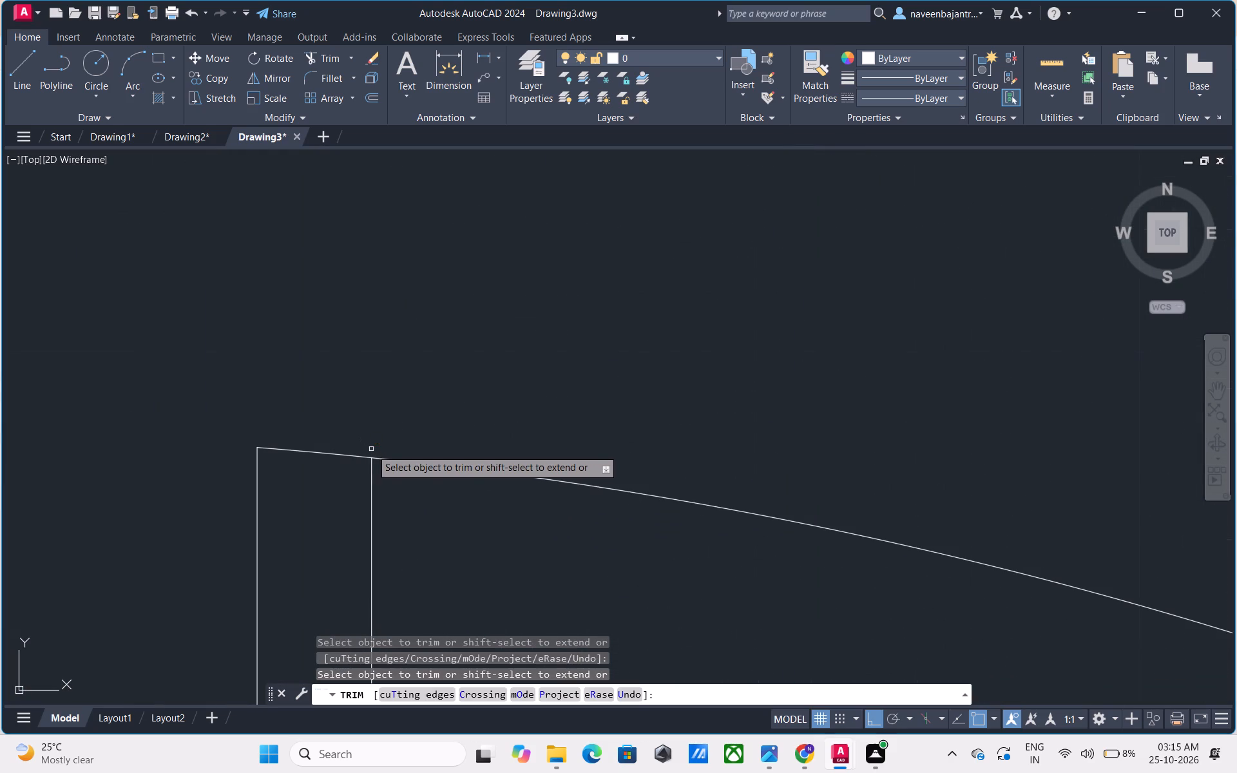
scroll(371, 448, down, 10)
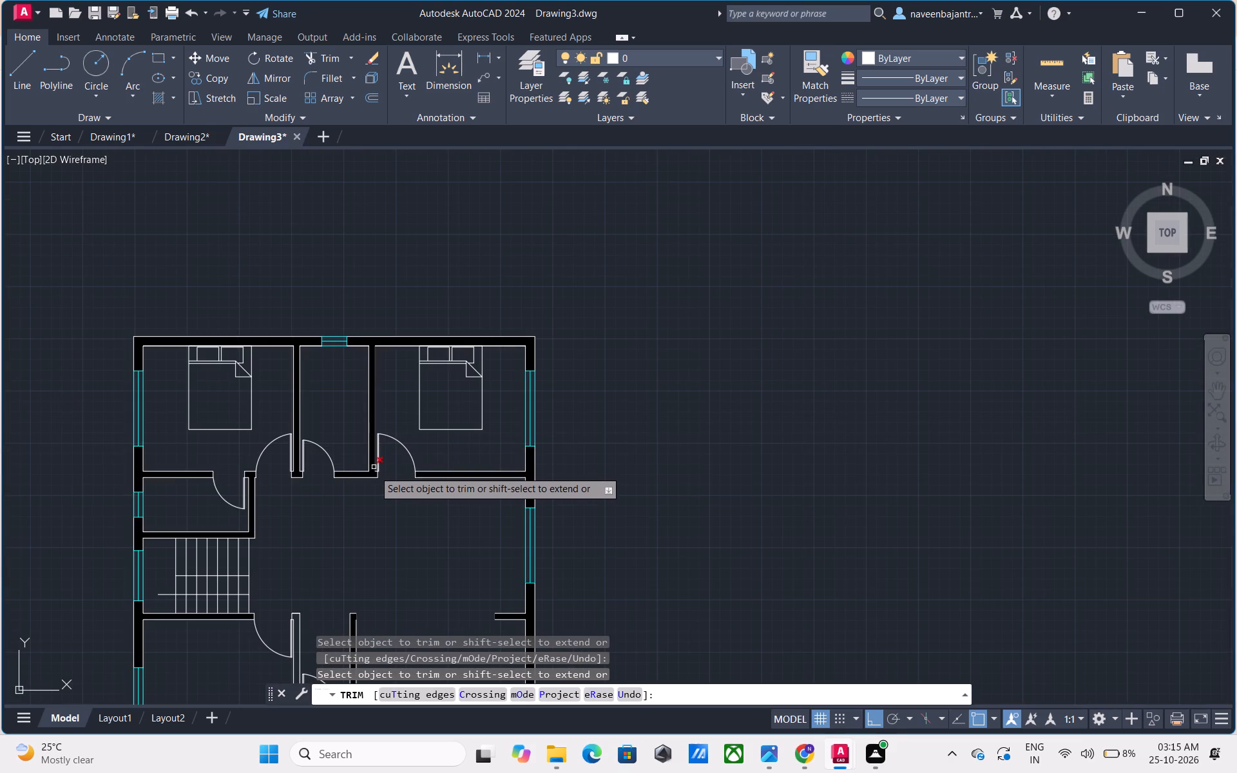
middle_drag(383, 478, 404, 474)
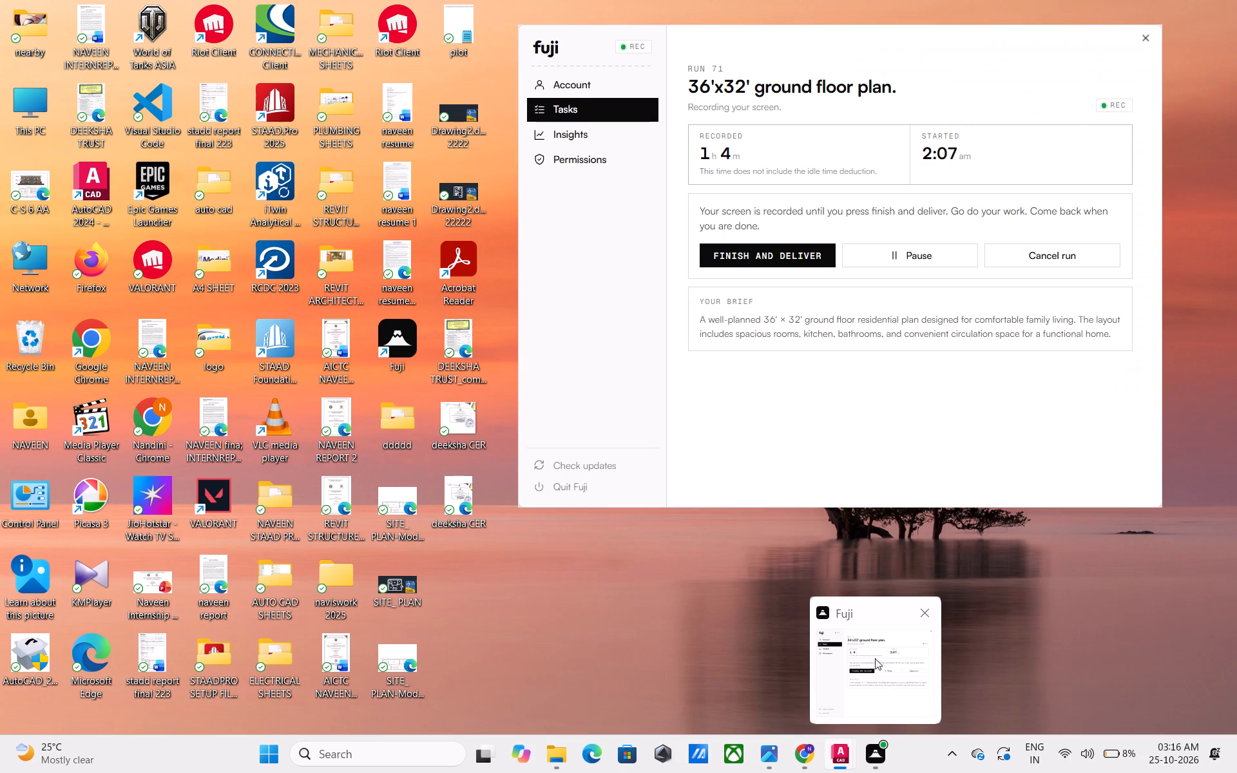
middle_drag(737, 456, 749, 439)
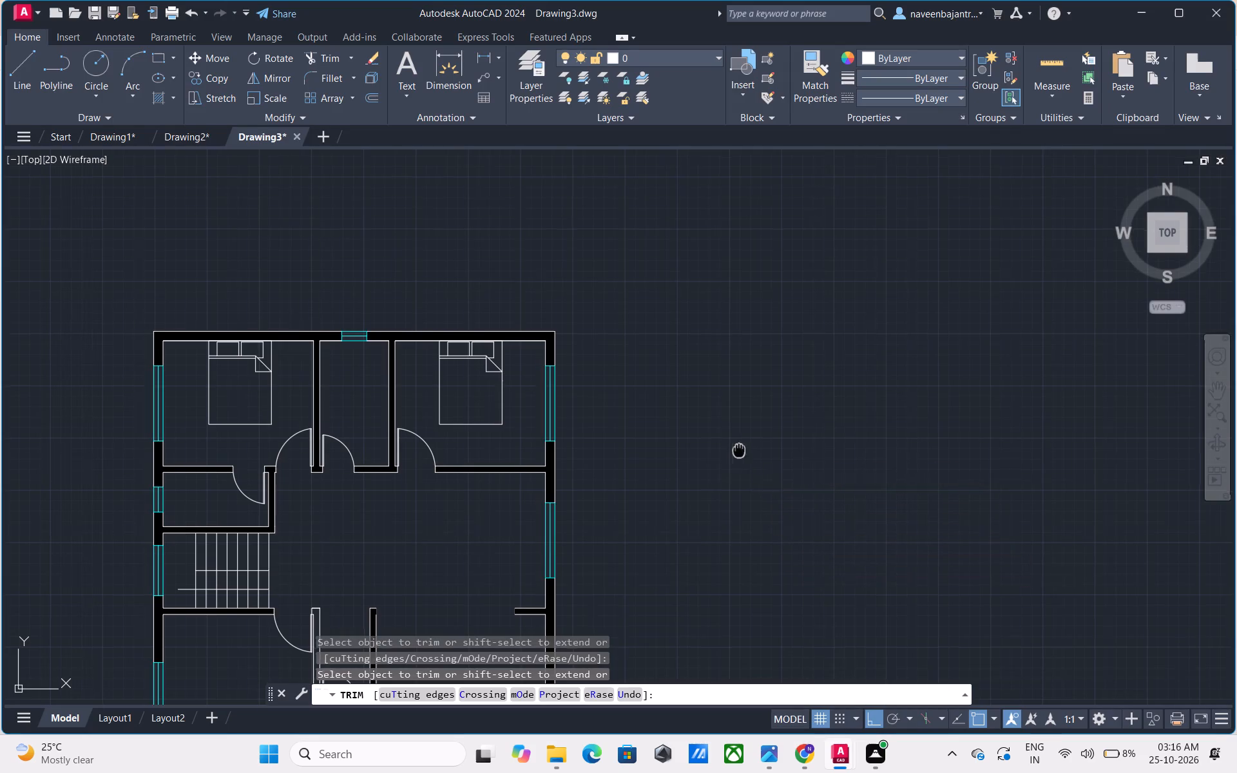
middle_drag(749, 439, 968, 287)
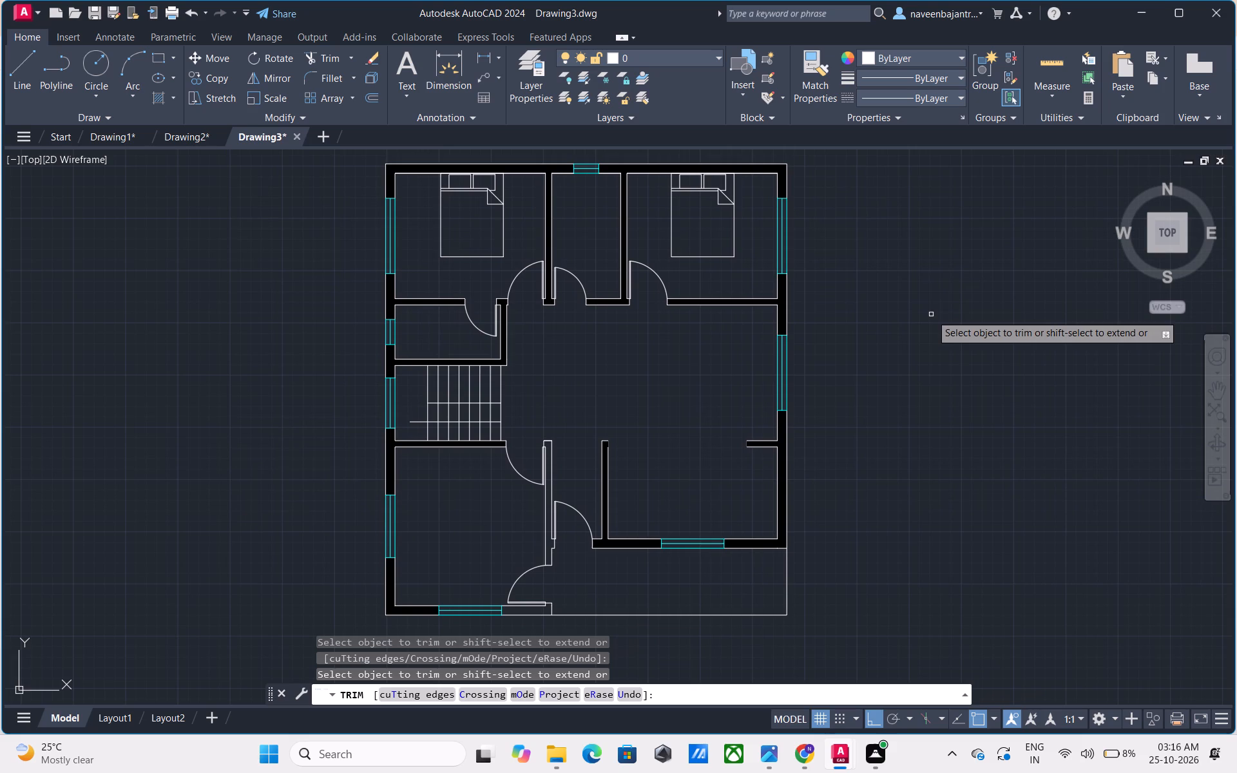
middle_drag(931, 314, 912, 328)
key(Escape)
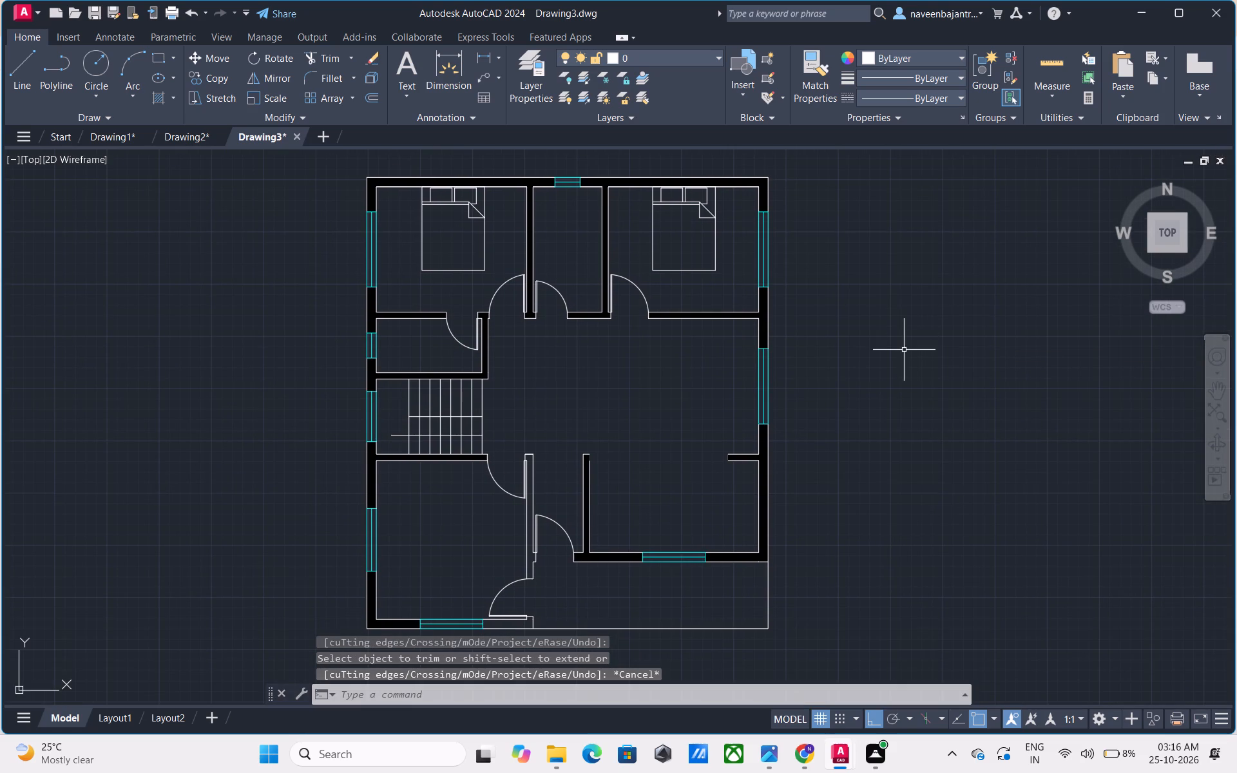
Insert the Toilet - Imperial block from the architectural tool palette into the empty space right of the floor plan.
text(TP)
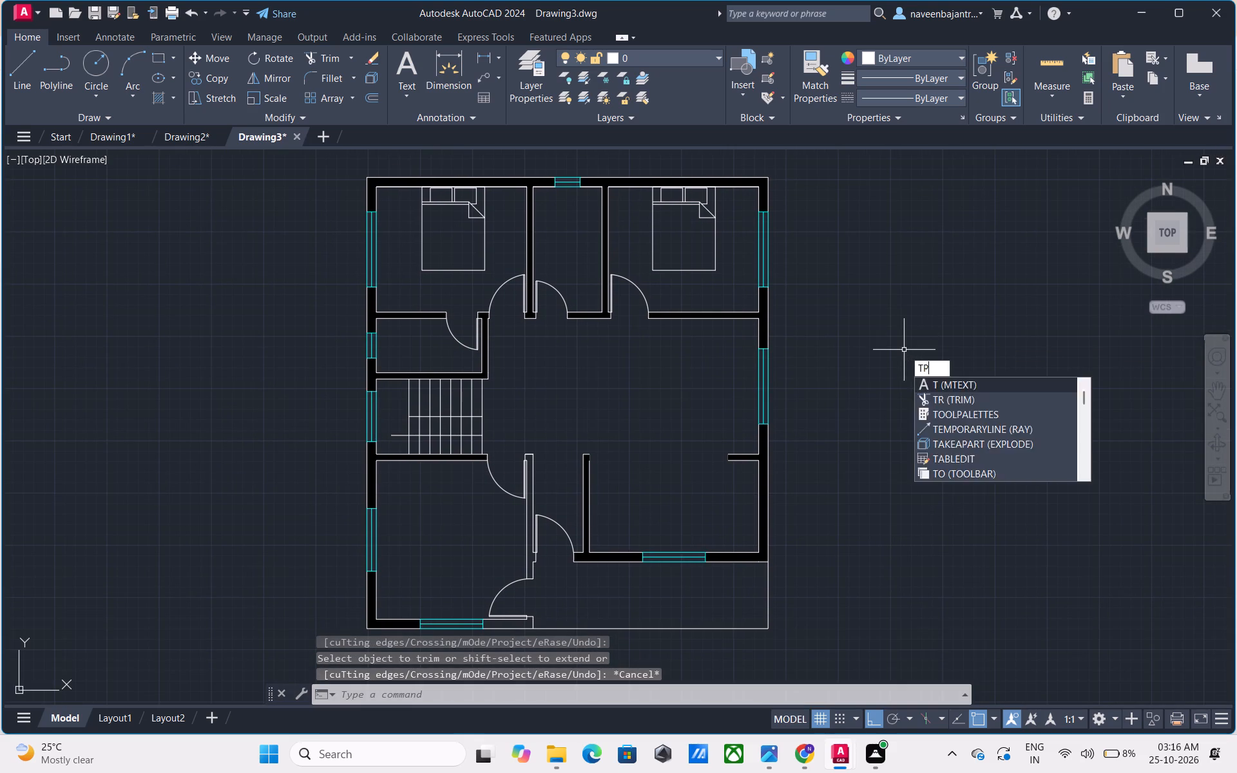
key(space)
drag(872, 422, 1022, 398)
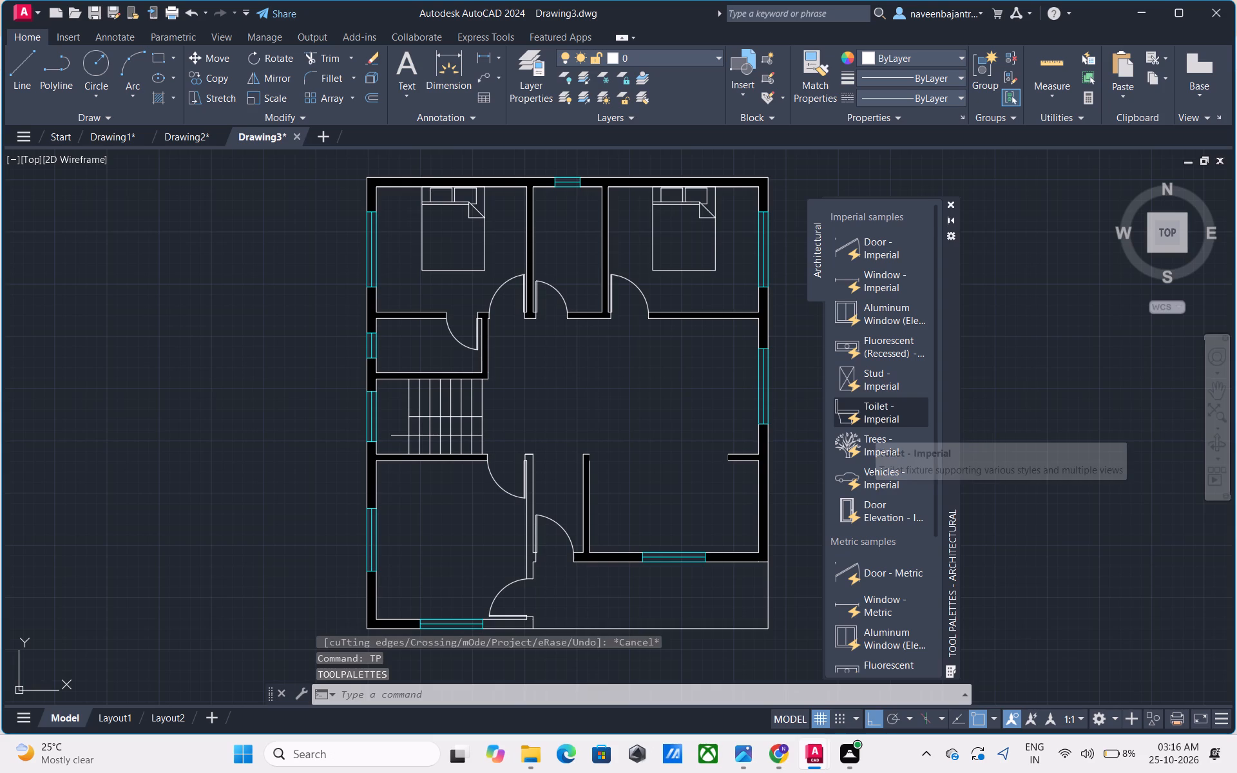
drag(1022, 398, 1025, 398)
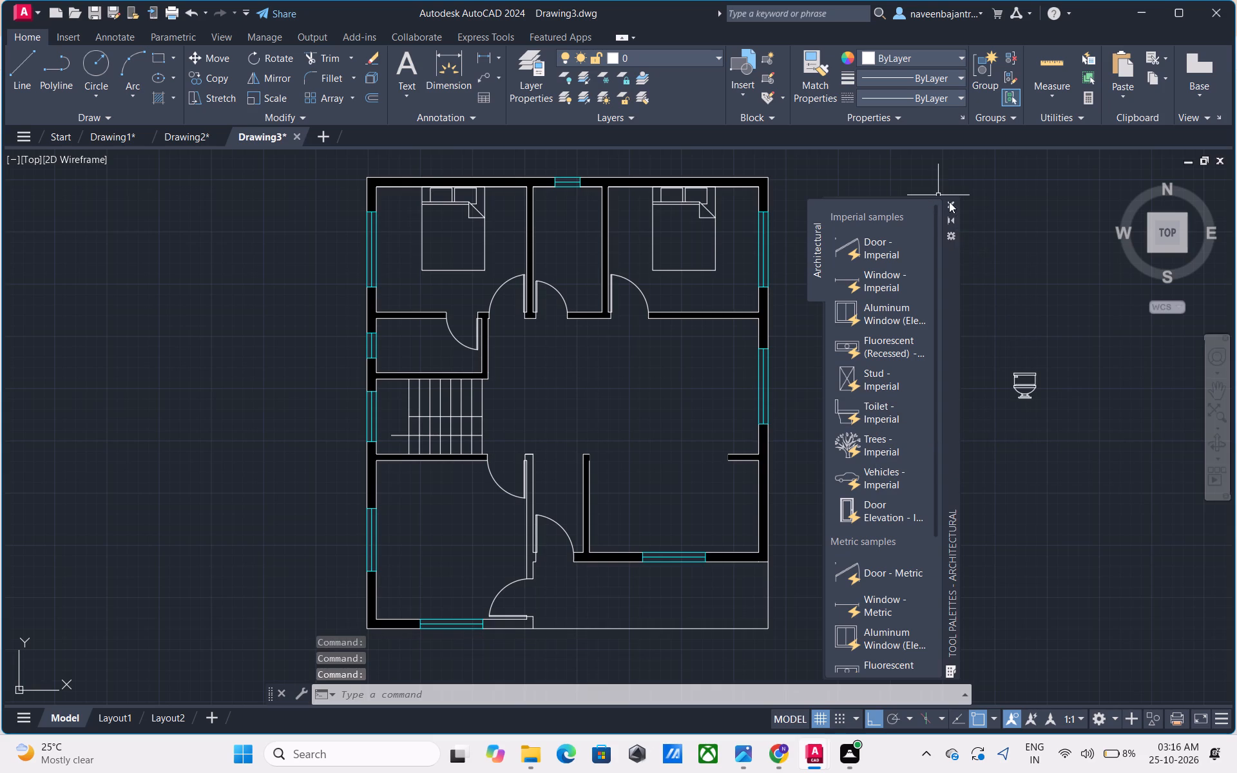
click(949, 202)
Move the toilet block horizontally leftward, closer to the floor plan's right side.
click(1030, 389)
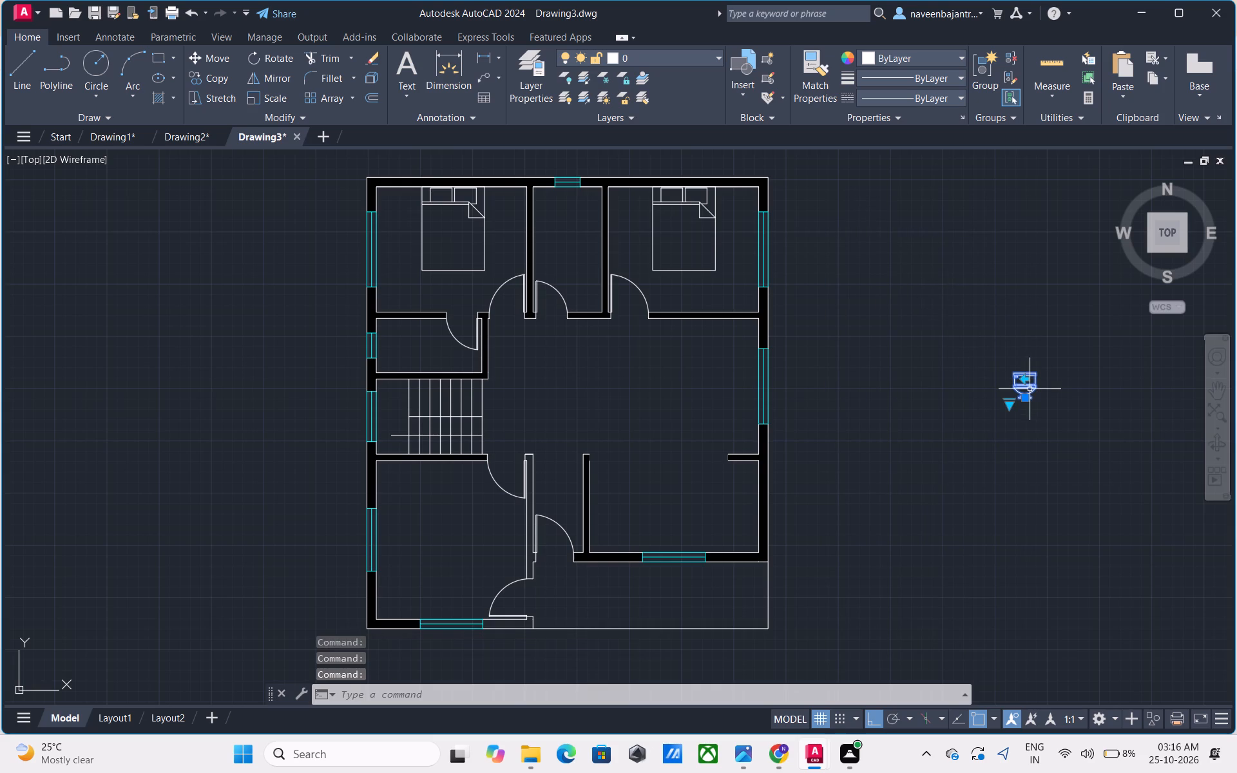
key(m)
key(space)
drag(1027, 387, 1020, 379)
click(919, 339)
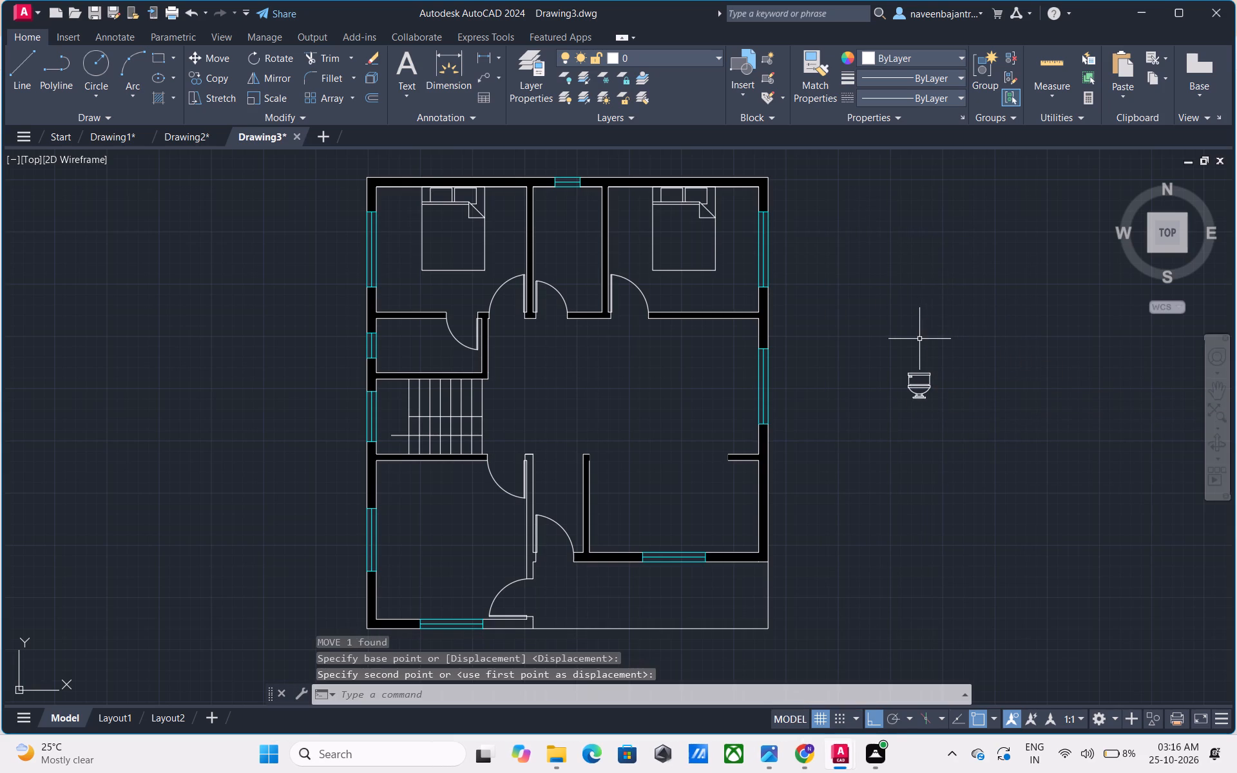
Switch the toilet block beside the floor plan to its Round (Plan) view.
scroll(983, 434, up, 2)
key(Escape)
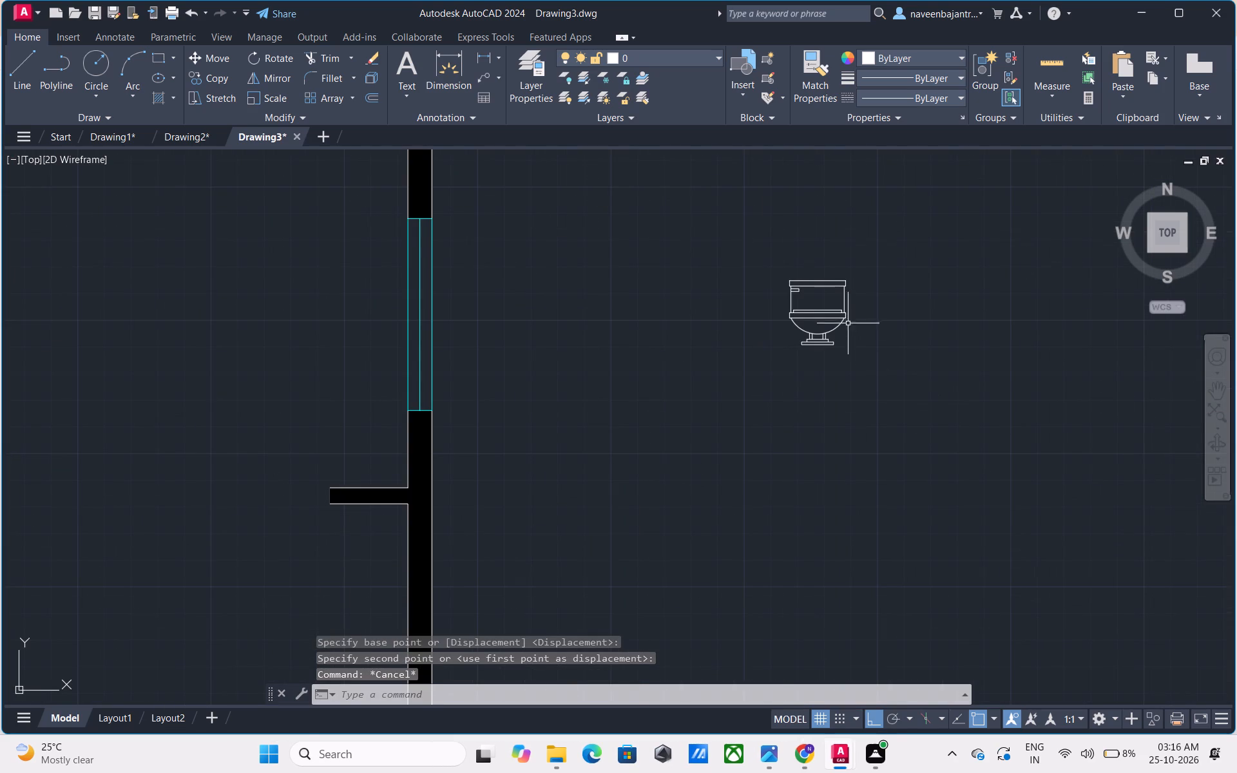
click(838, 316)
click(778, 356)
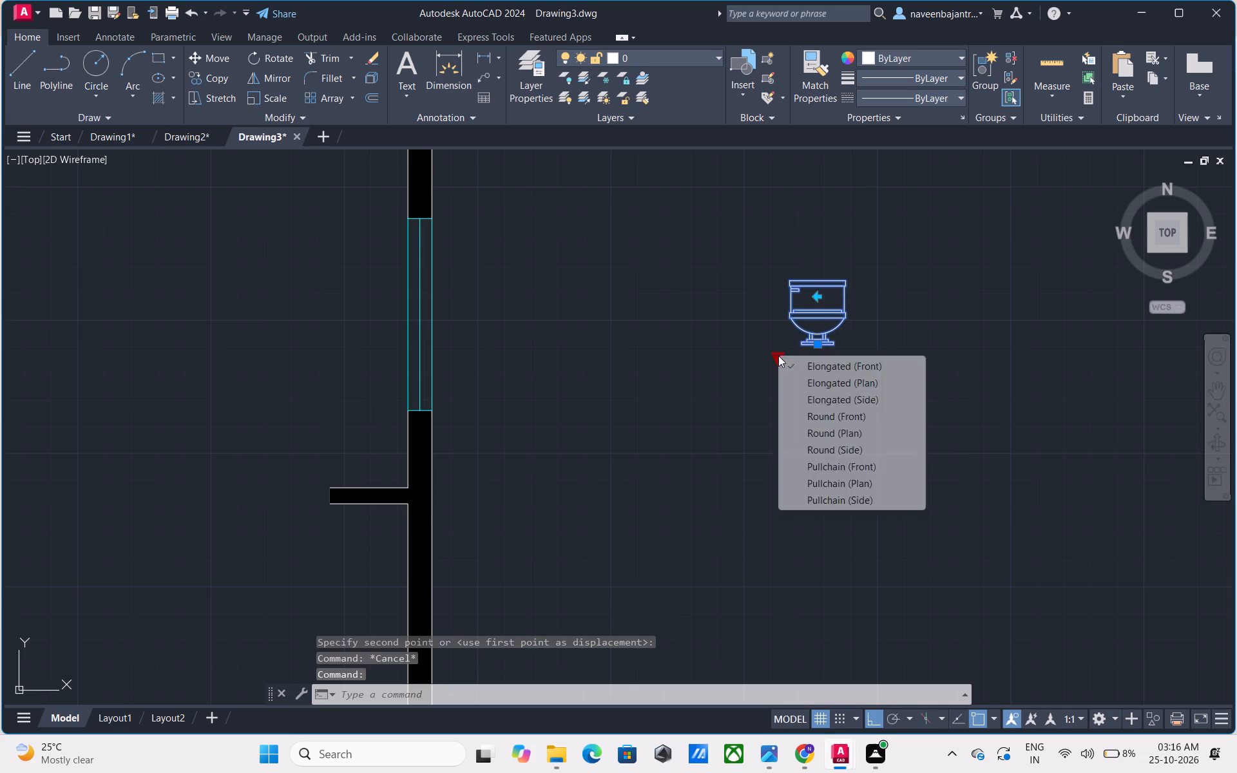
click(809, 431)
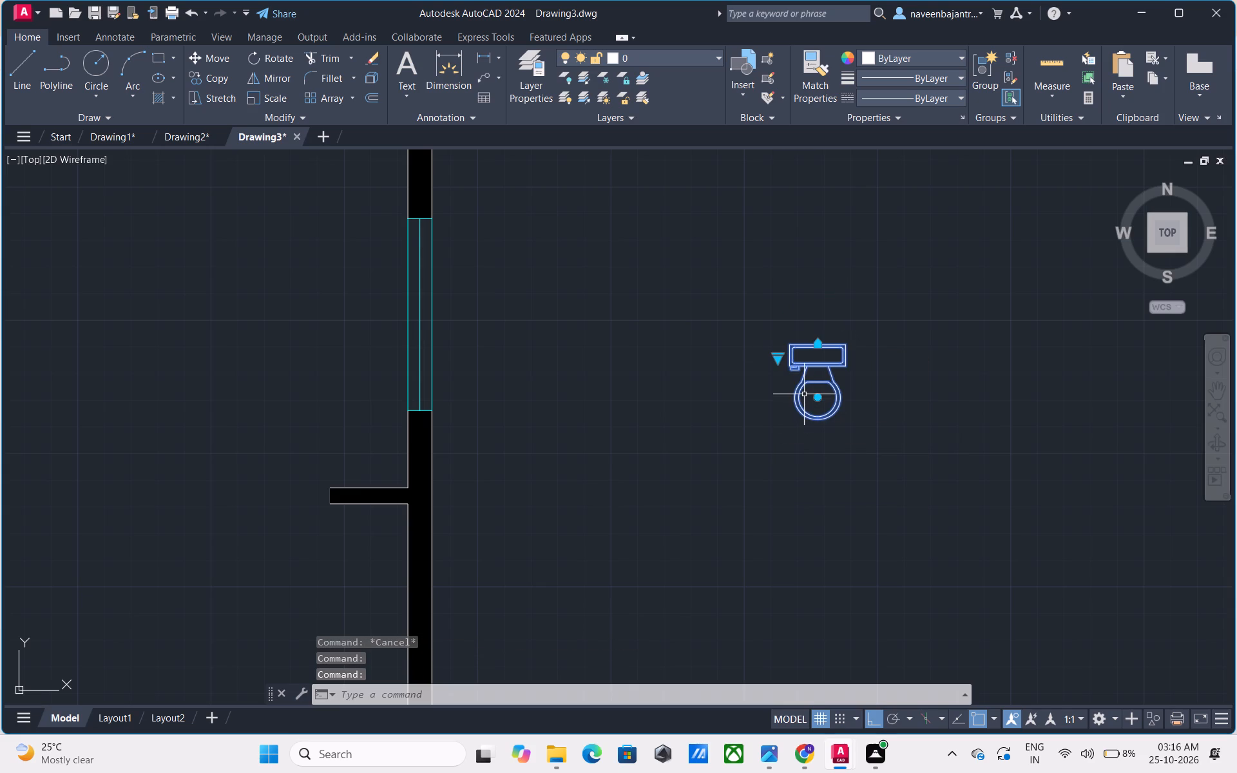
key(Escape)
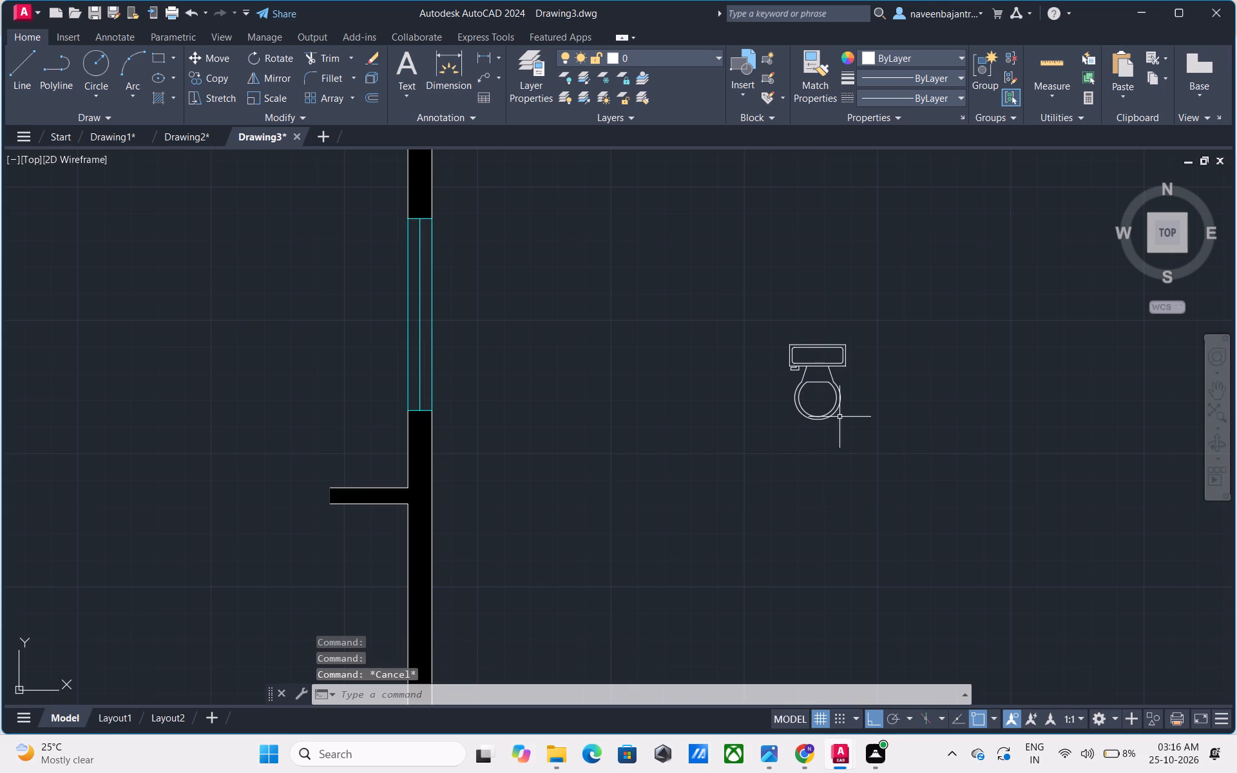
Rotate the toilet block 270° about its tank's upper outer corner so the bowl faces the floor plan.
click(845, 343)
text(RO)
key(space)
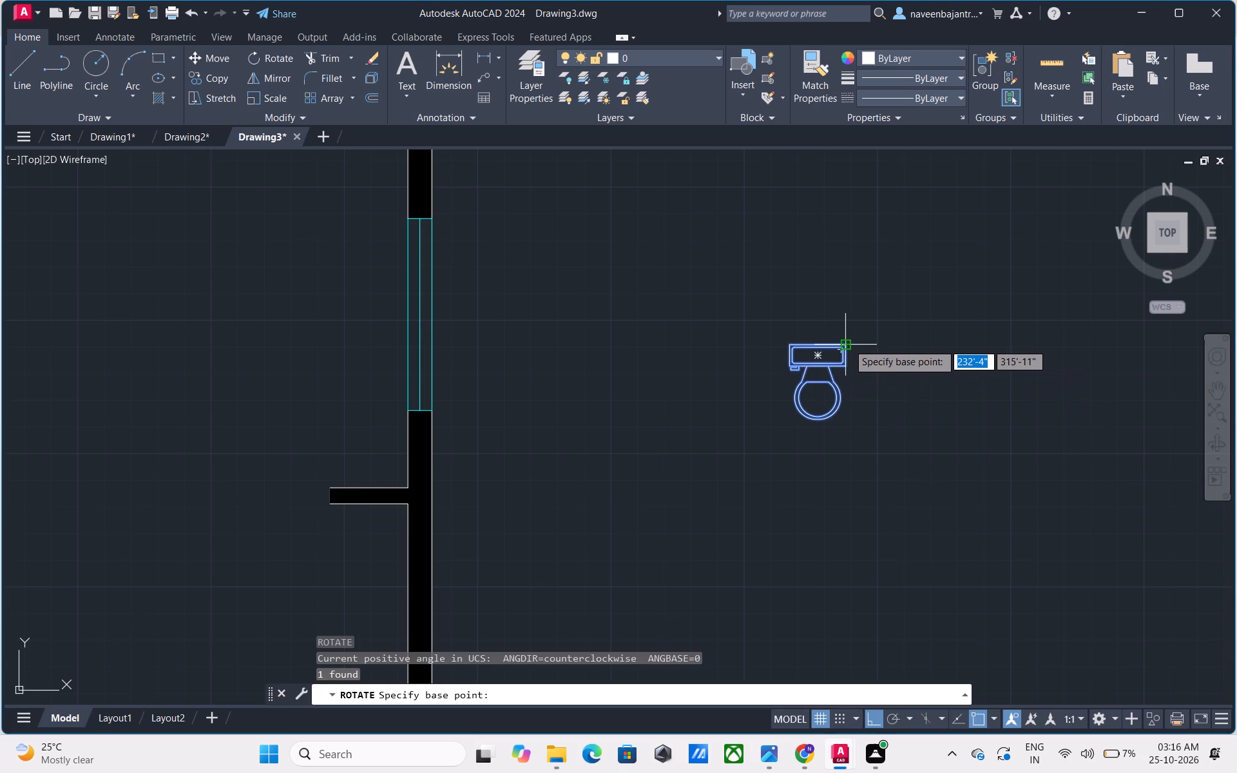
click(848, 343)
click(861, 365)
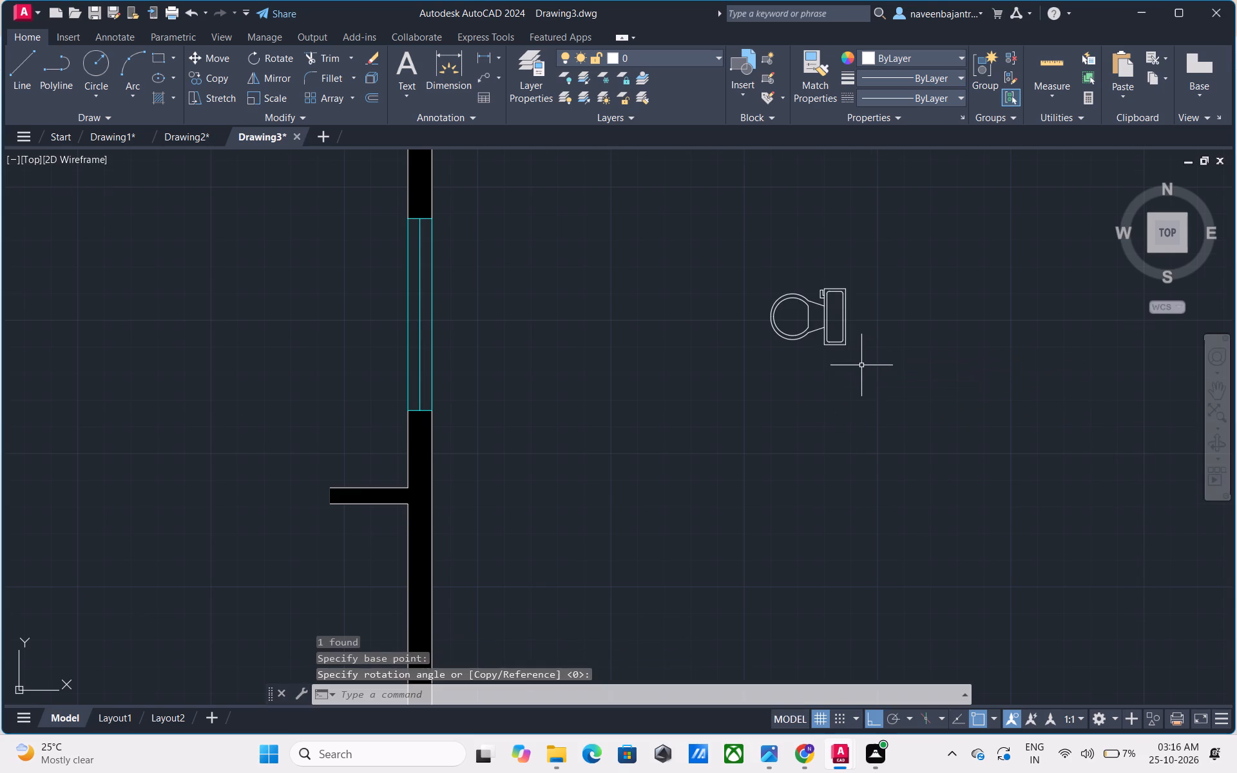
Move the toilet block into the top-middle room, with its tank against the room's right wall.
scroll(861, 365, down, 3)
click(855, 344)
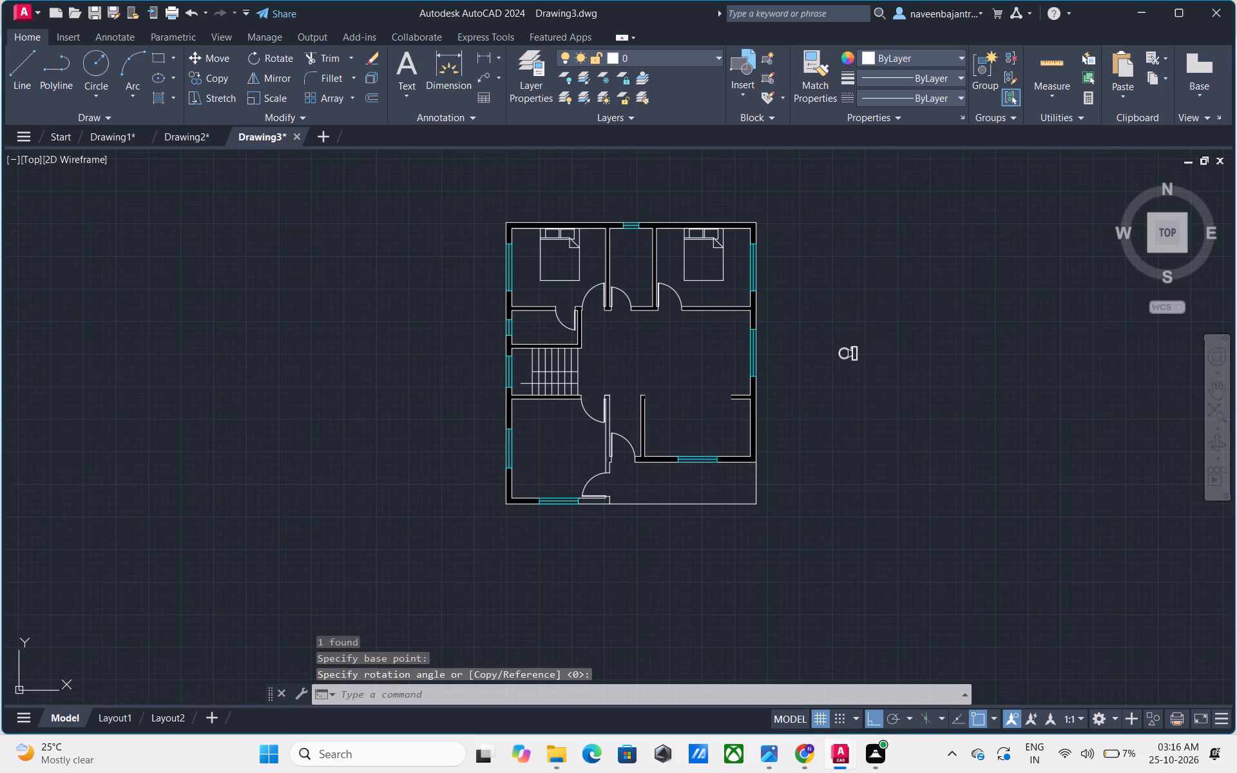
text(M)
key(space)
click(855, 344)
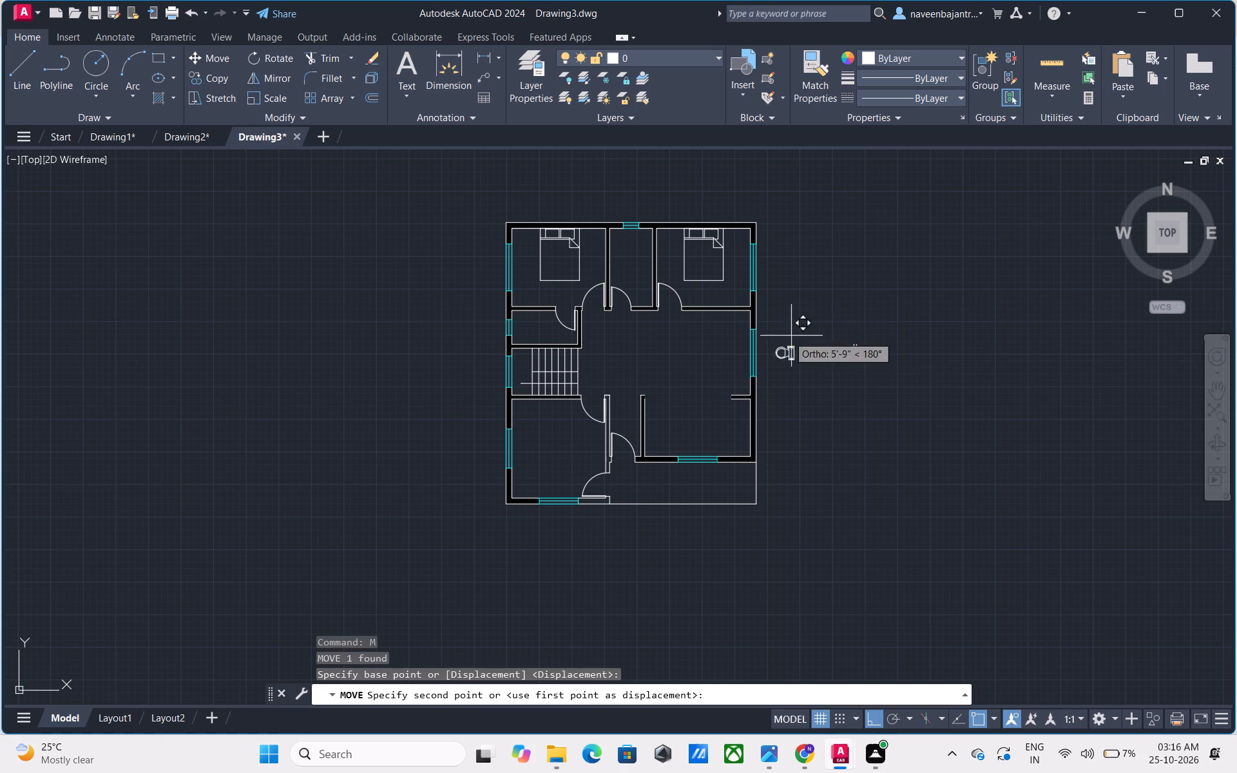
key(F8)
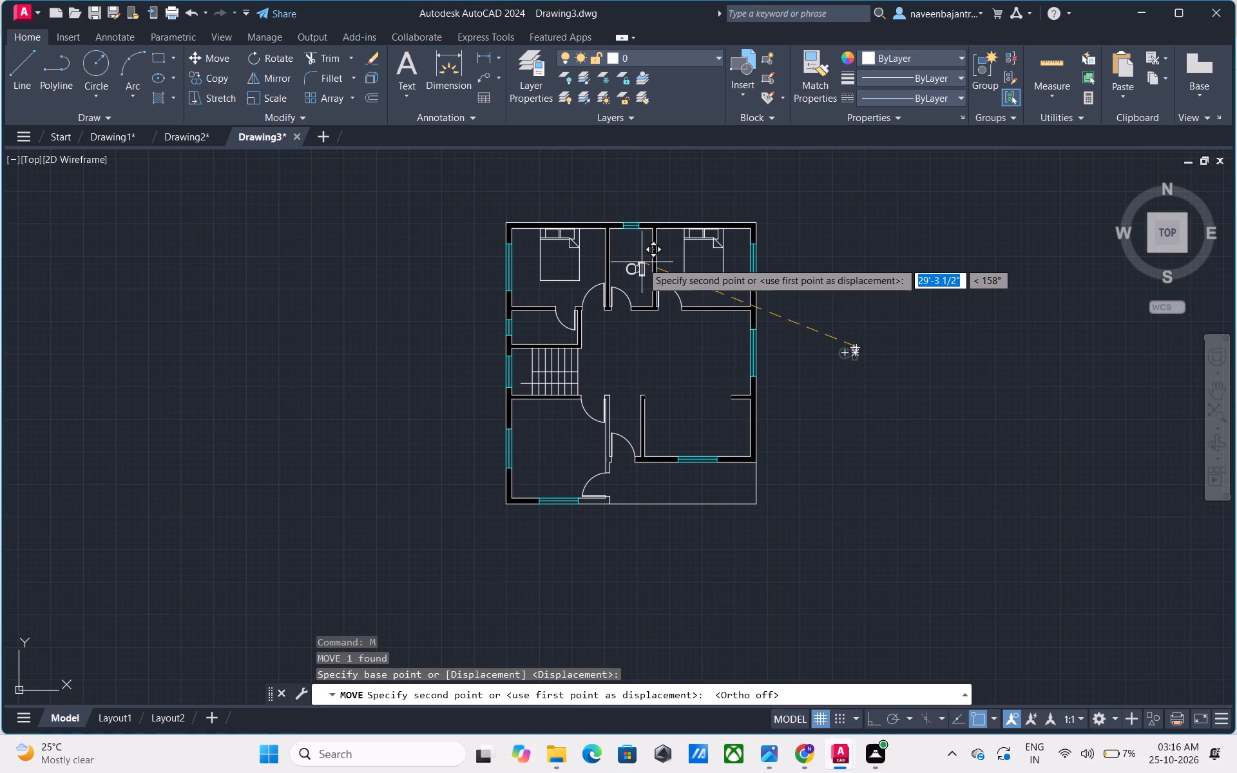
scroll(652, 263, up, 3)
scroll(652, 263, down, 1)
middle_drag(644, 226, 641, 235)
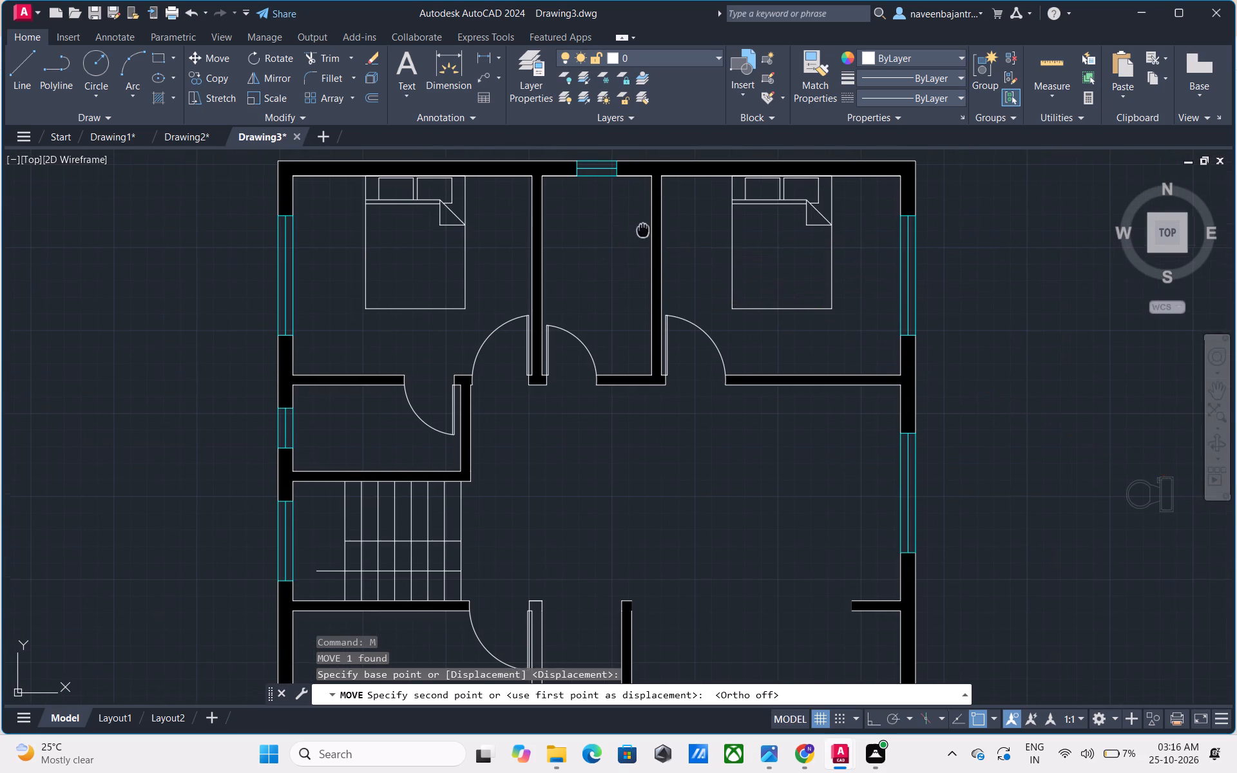
middle_drag(641, 235, 627, 265)
scroll(627, 265, up, 2)
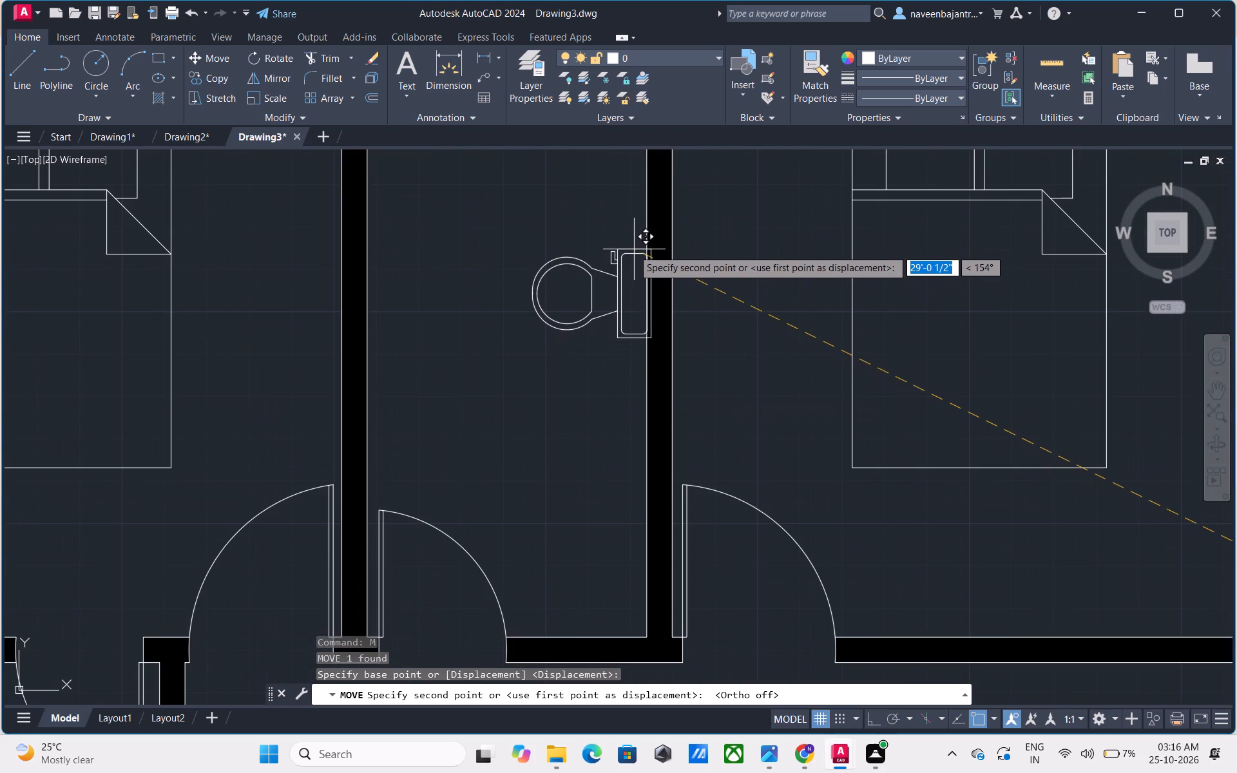
click(629, 249)
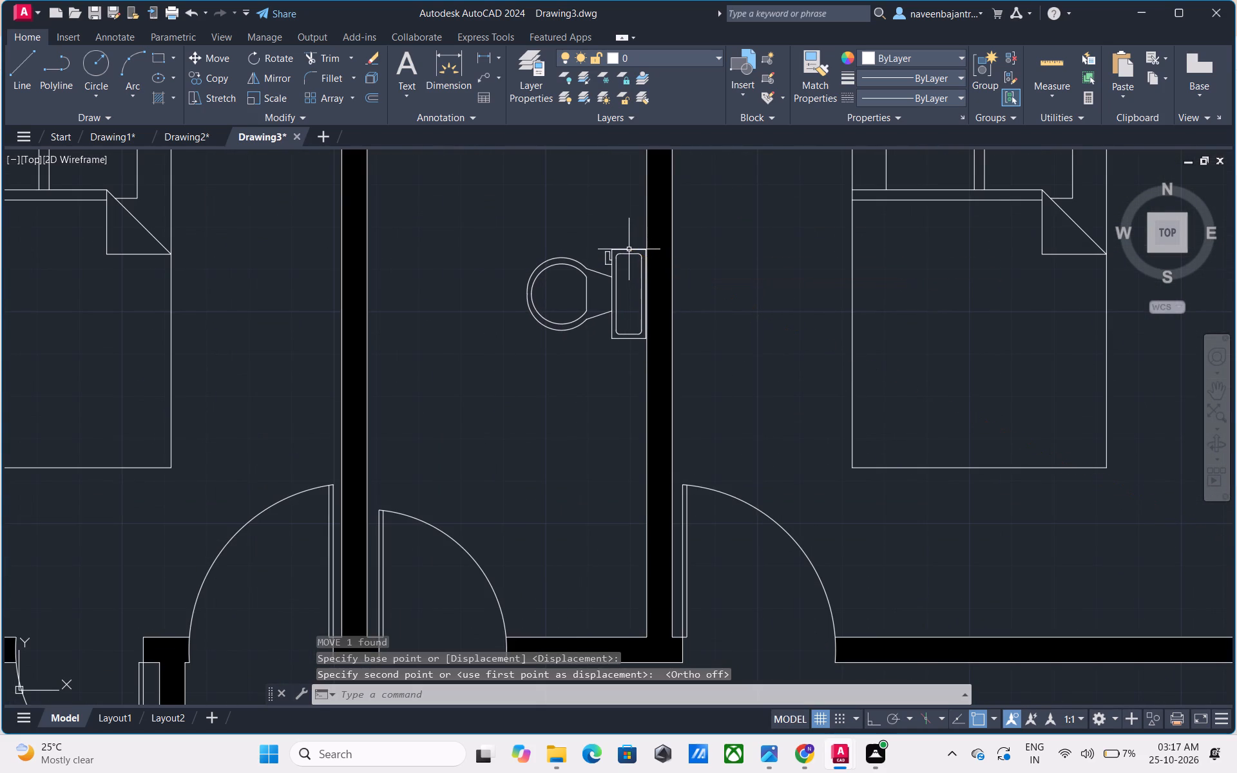
Copy the toilet from the top-middle room to the empty space left of the small room above the stairs.
scroll(628, 263, down, 3)
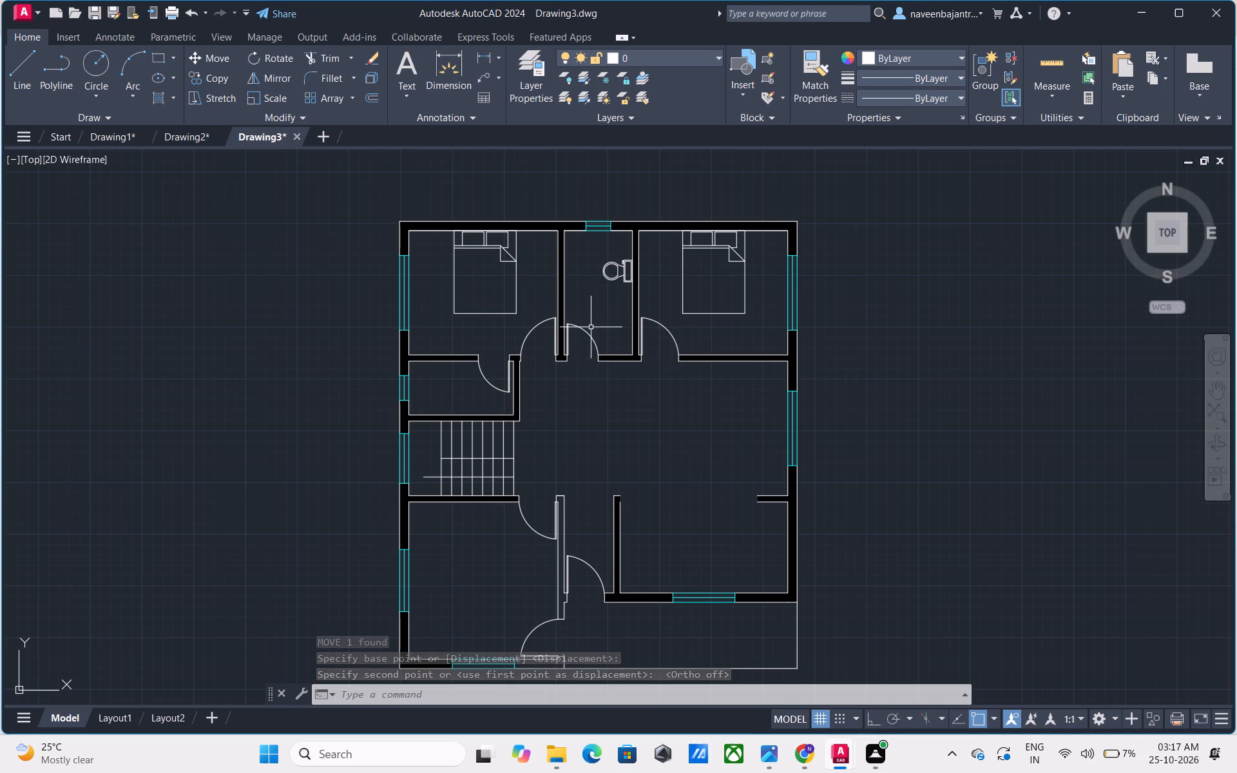
click(628, 281)
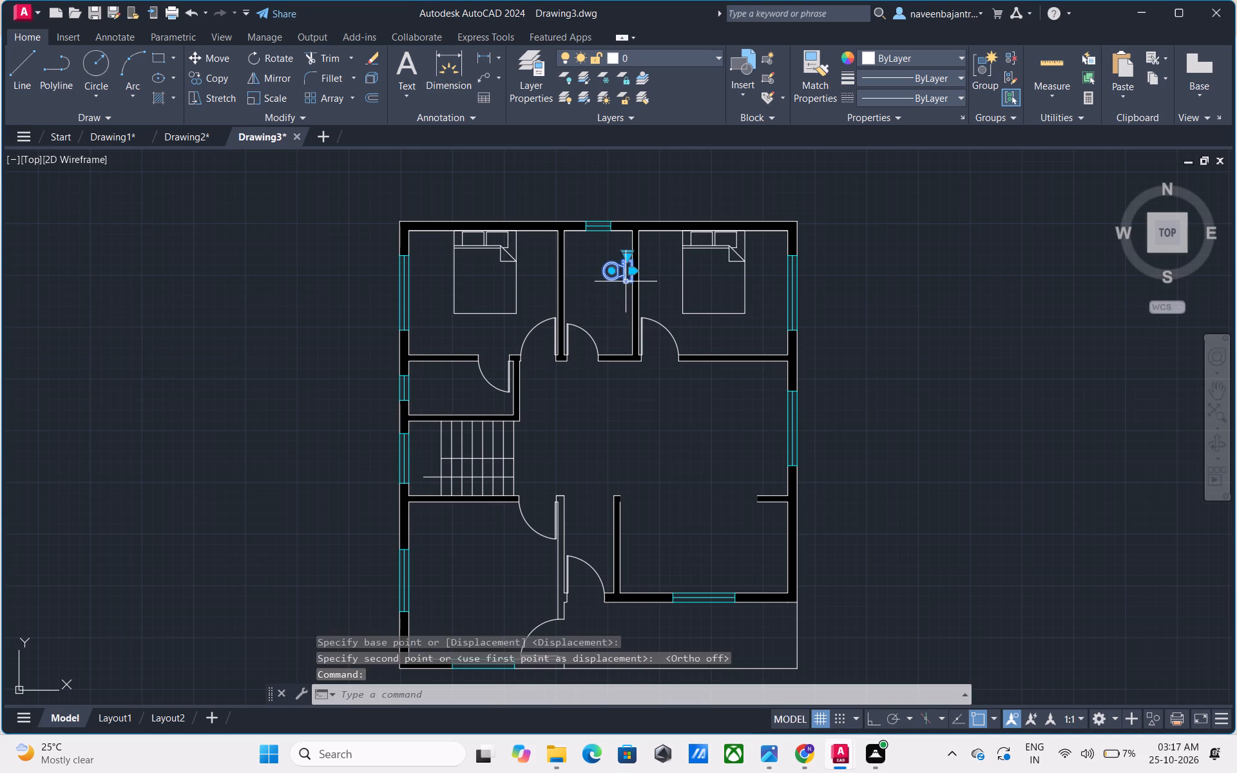
text(CO)
key(space)
click(626, 282)
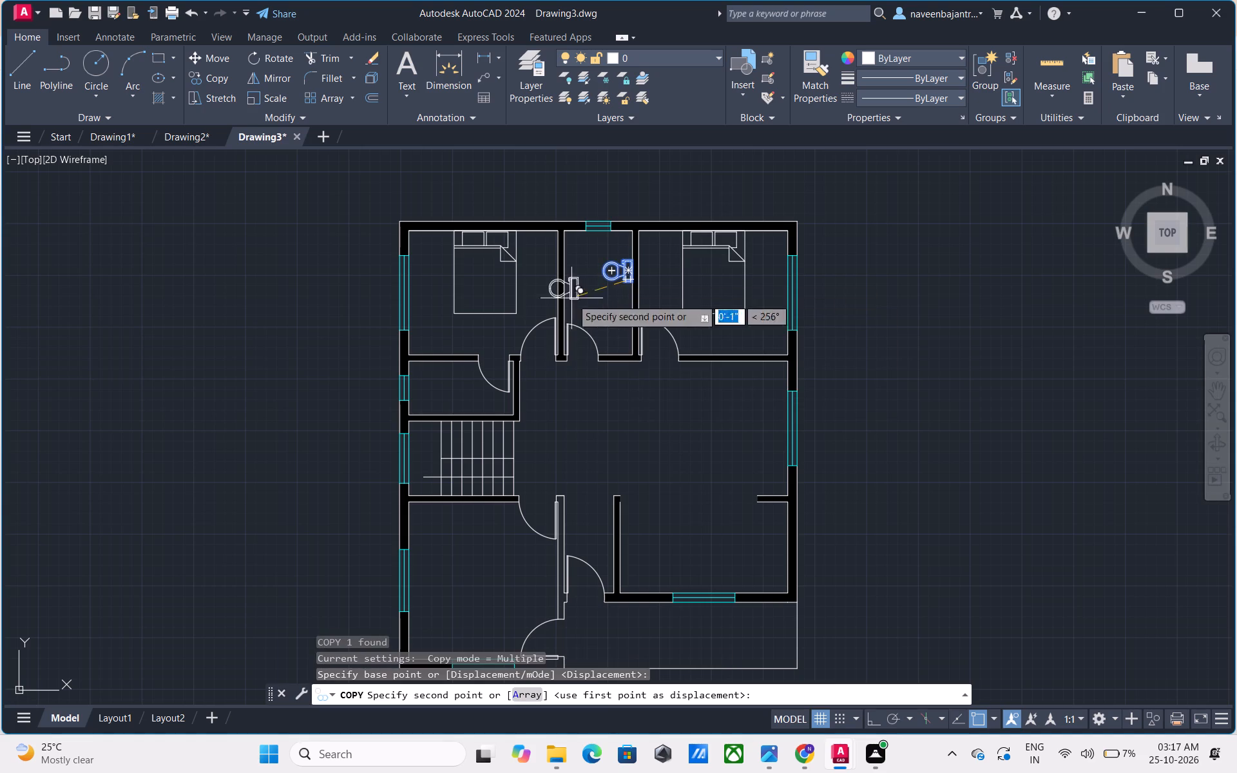
click(325, 381)
key(grave)
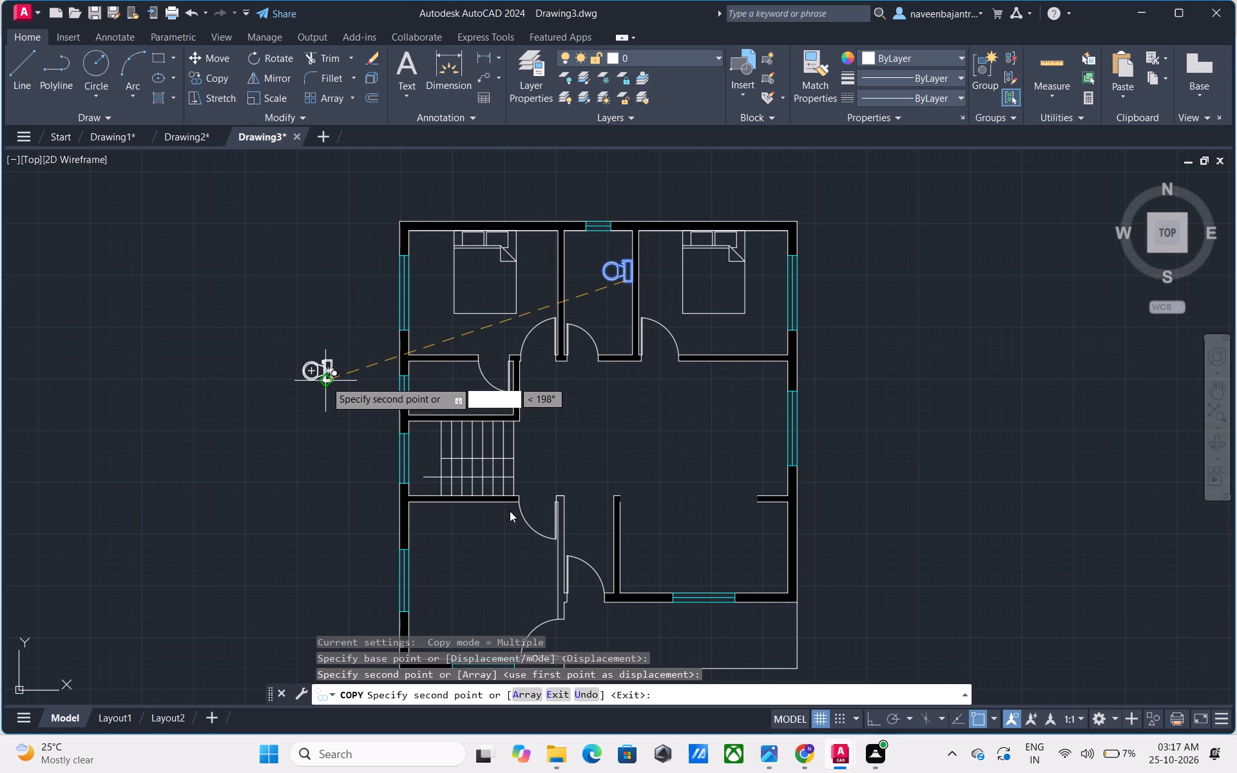
key(Escape)
Rotate the copied toilet 180° with Ortho on so its bowl faces the floor plan.
click(867, 721)
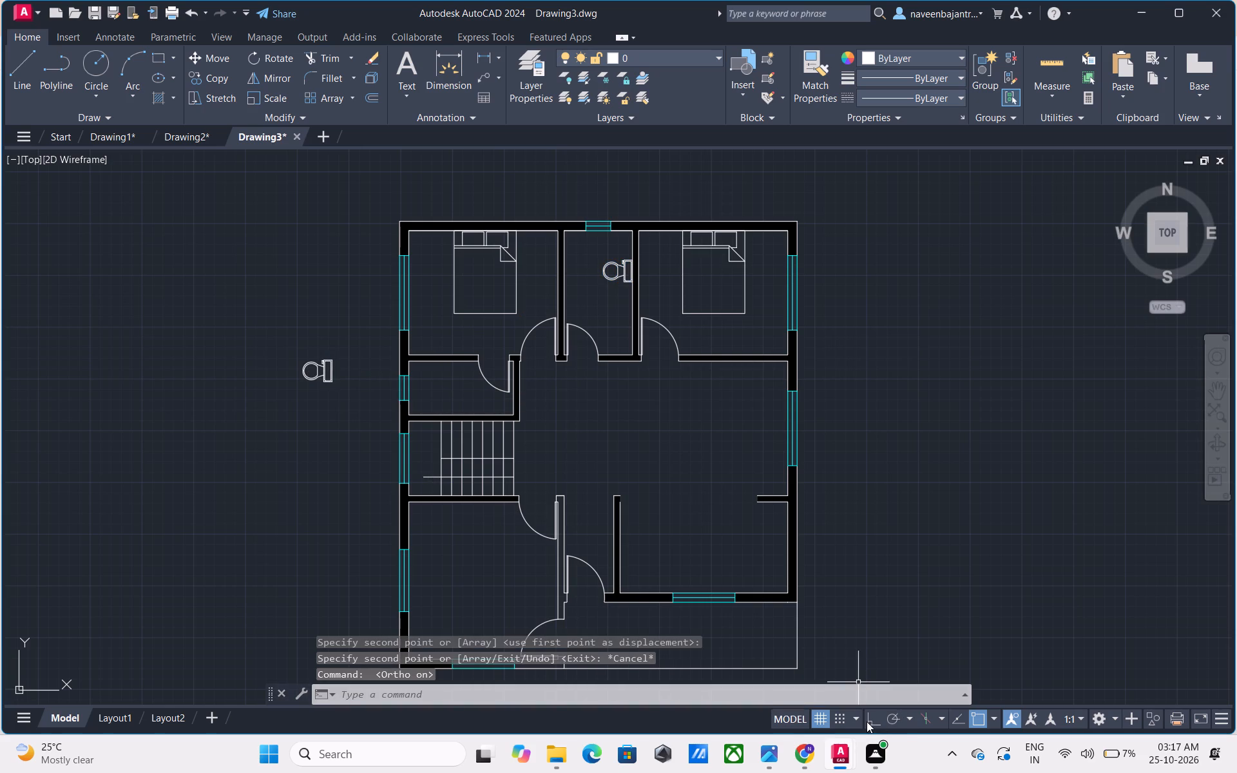
click(332, 381)
text(RO)
key(space)
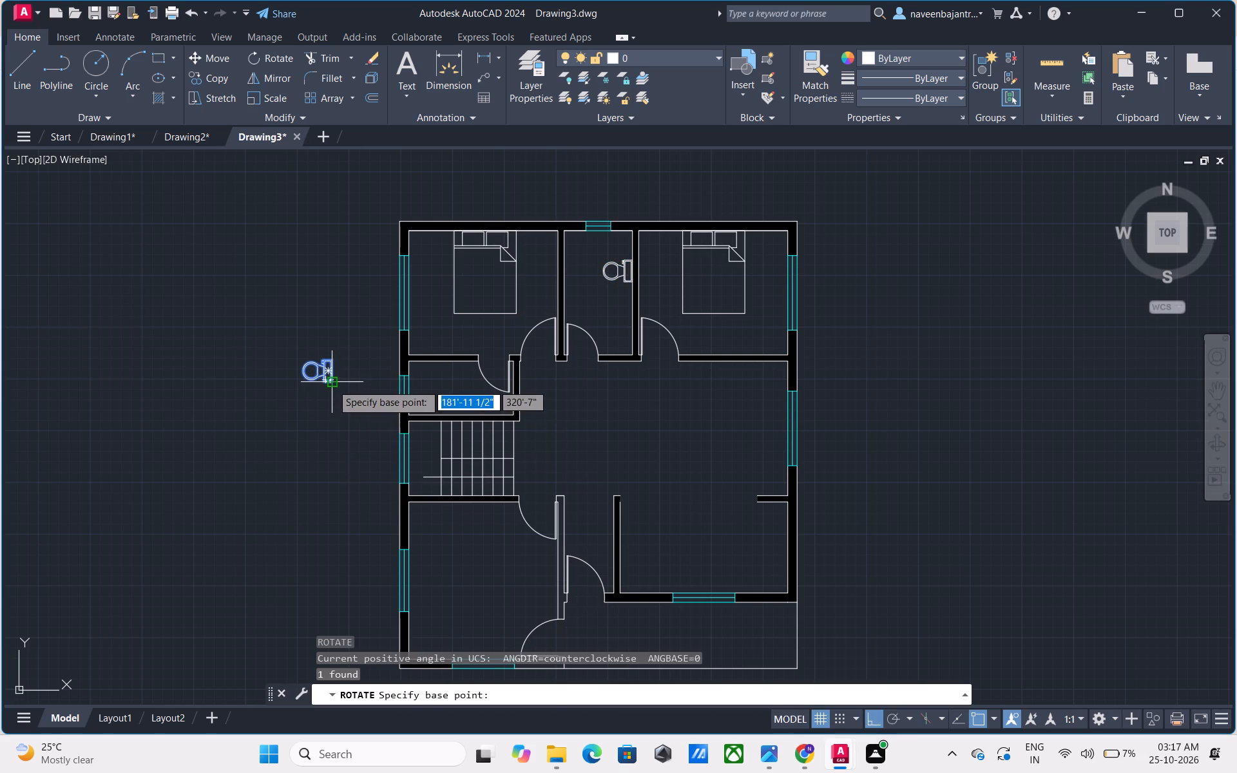
click(332, 384)
click(310, 394)
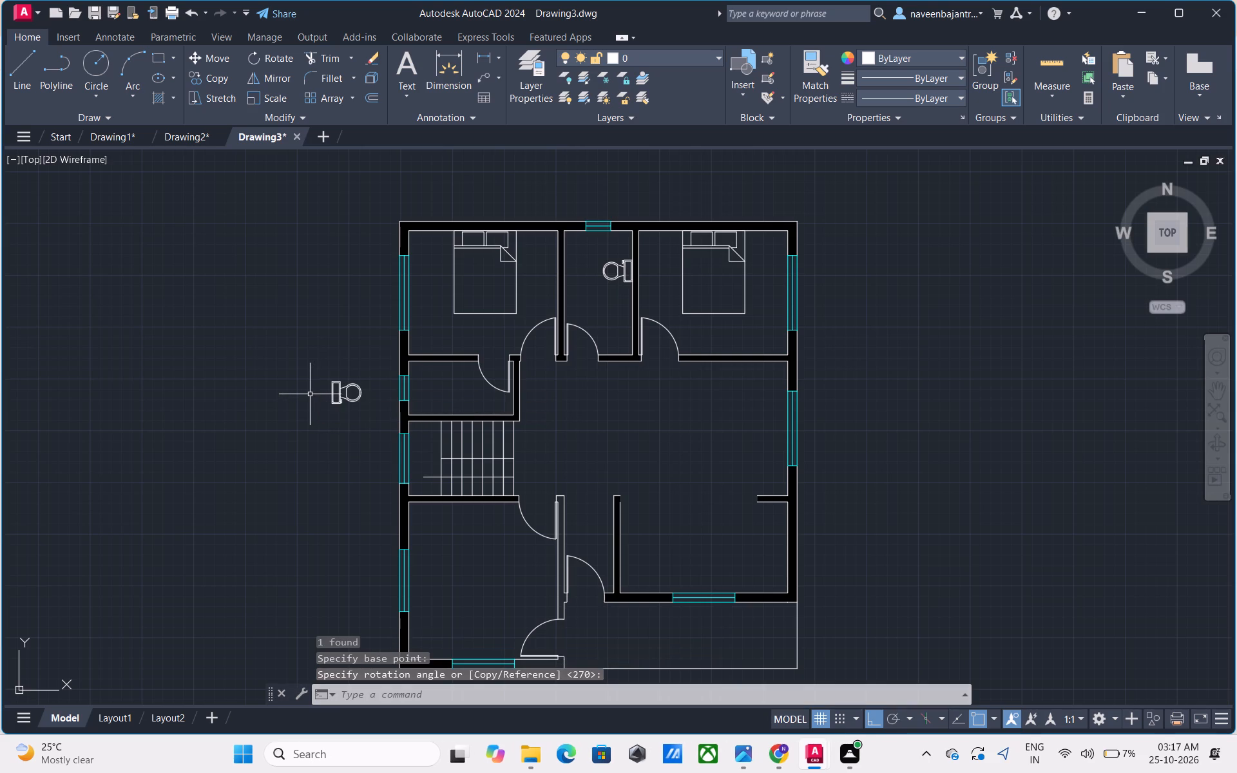
key(Escape)
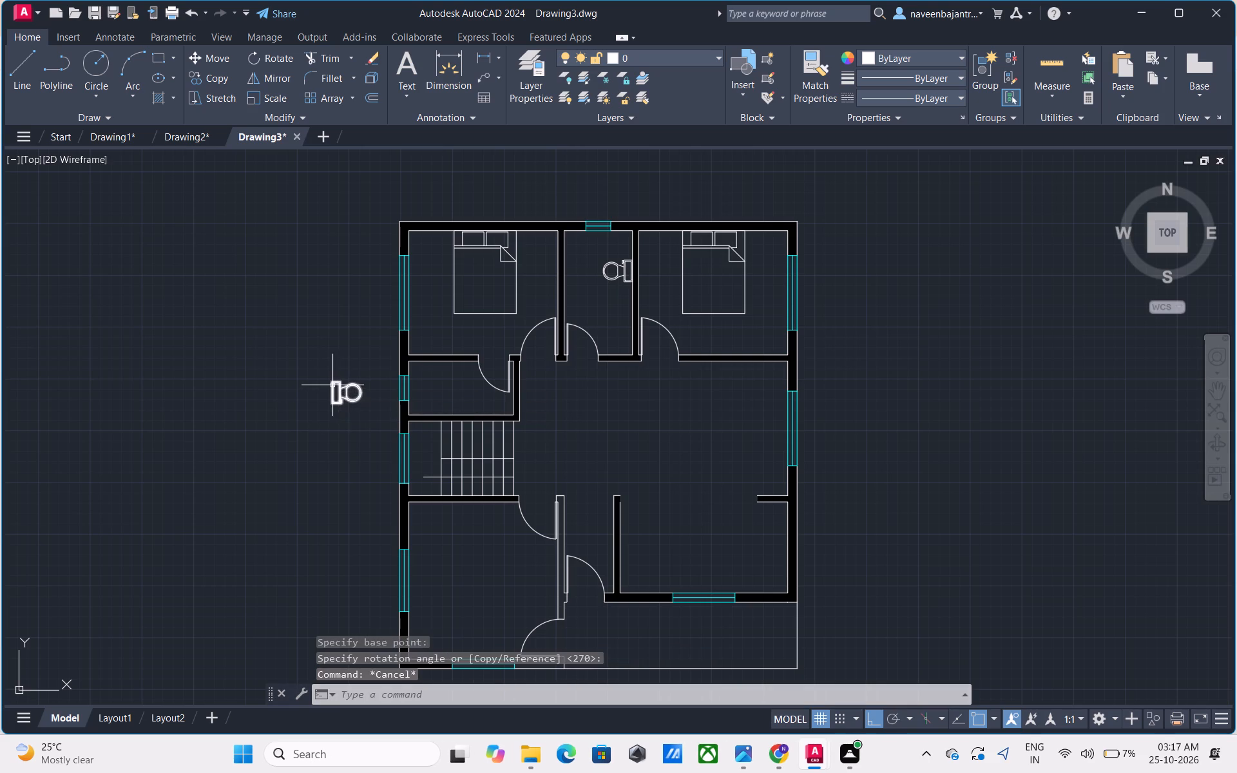
Move the rotated toilet into the small room above the stairs, with its tank at the left wall's window.
click(332, 385)
text(M)
key(space)
click(332, 385)
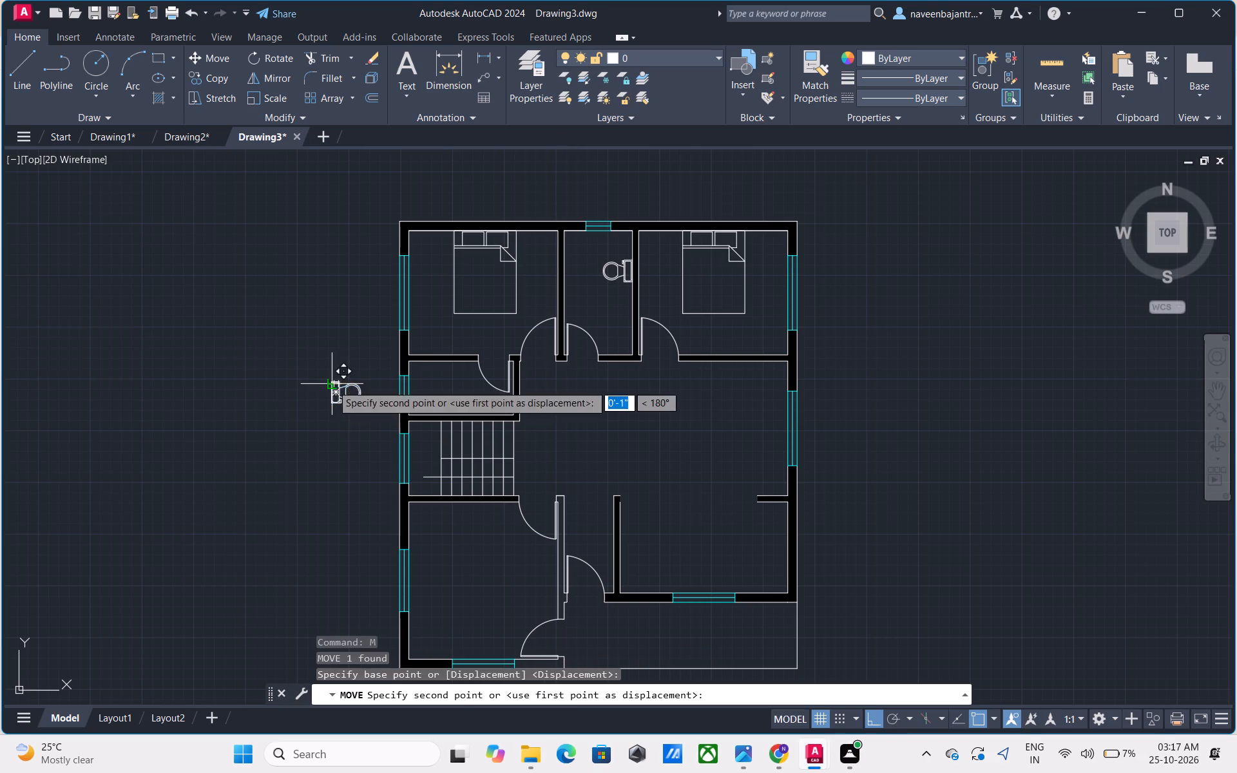
scroll(408, 382, up, 4)
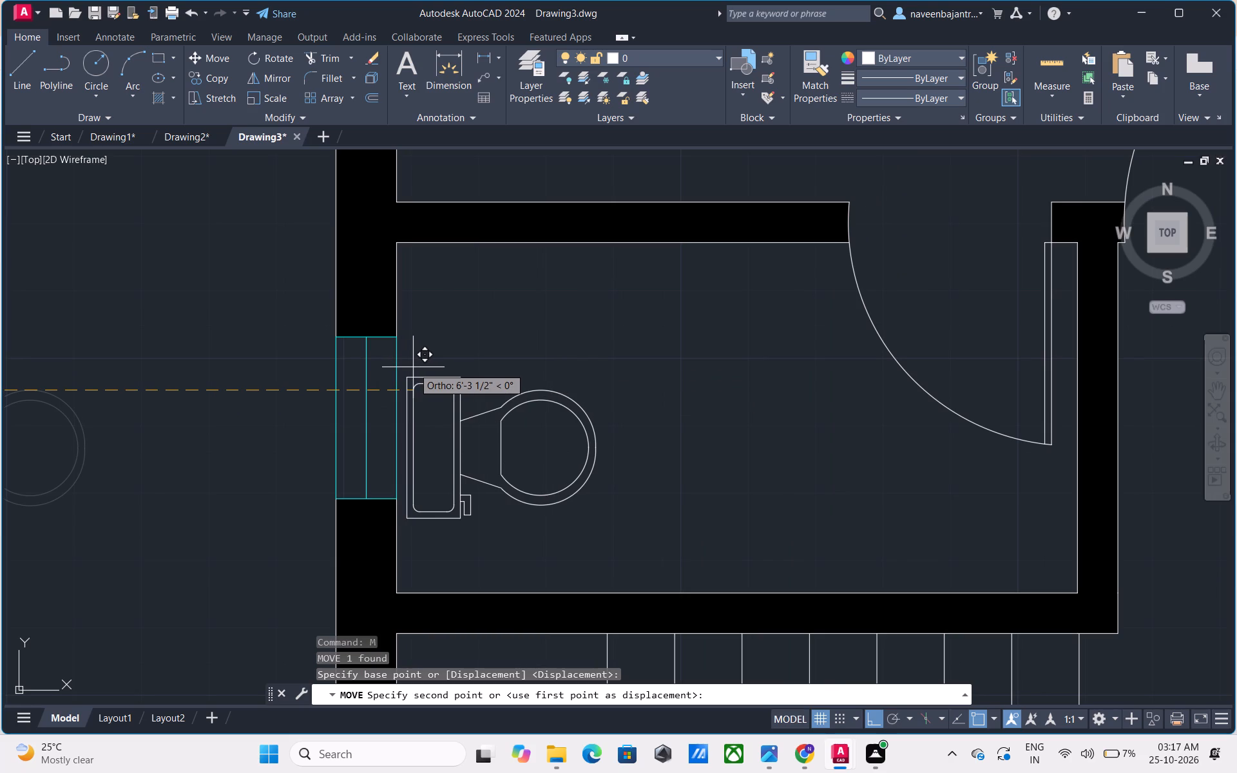
key(F8)
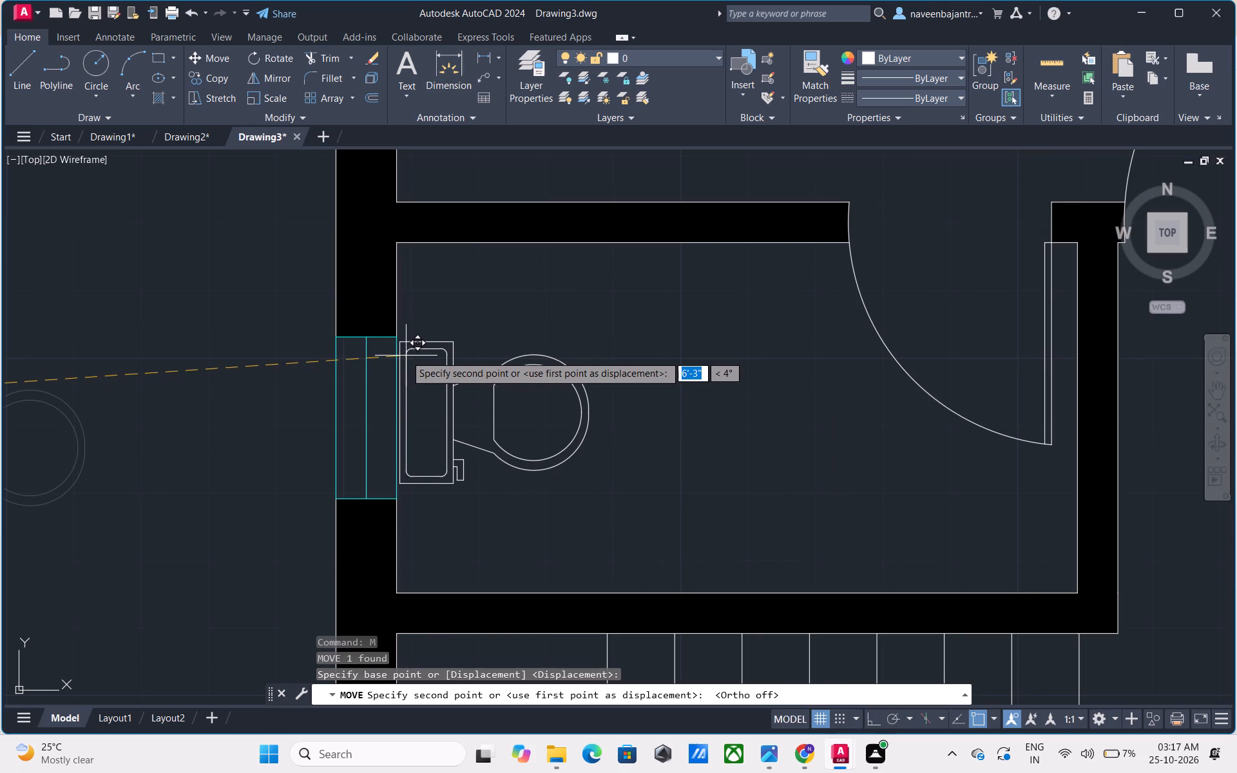
click(404, 356)
key(Escape)
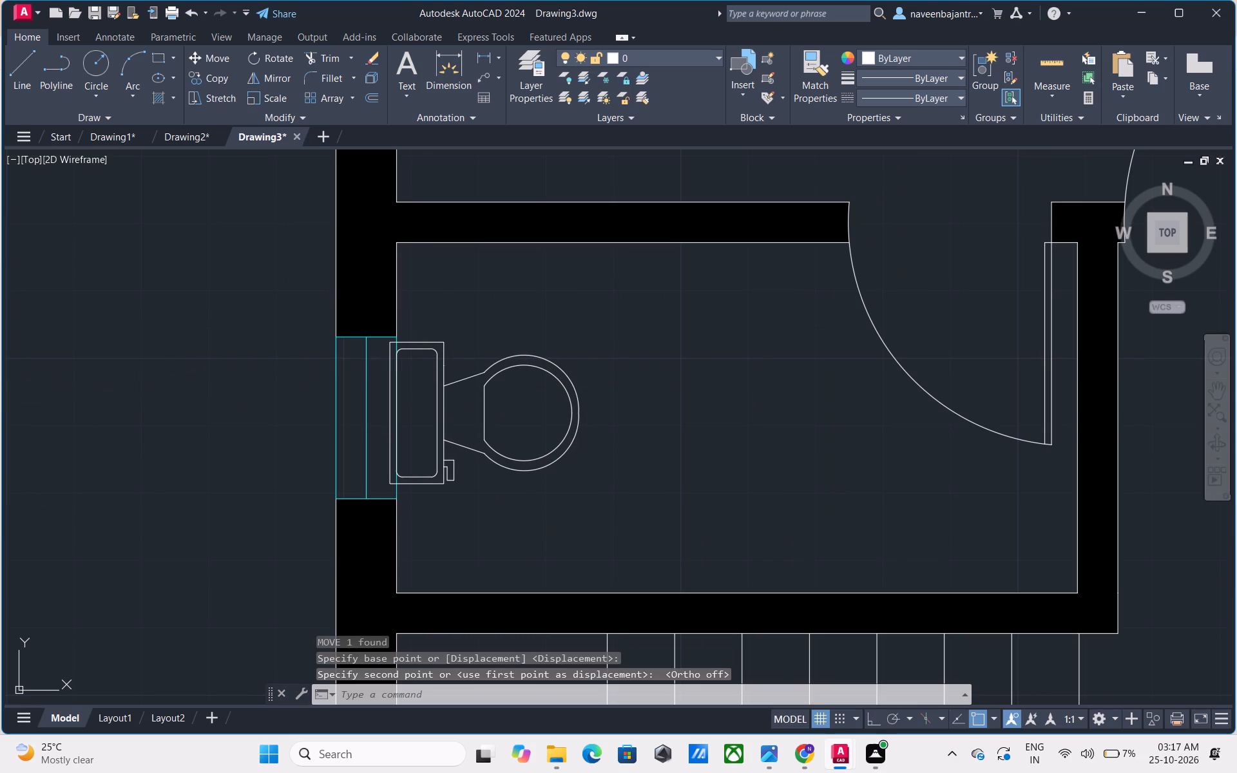
Shift that toilet slightly right so its tank sits clear of the window and inside the wall face.
click(445, 345)
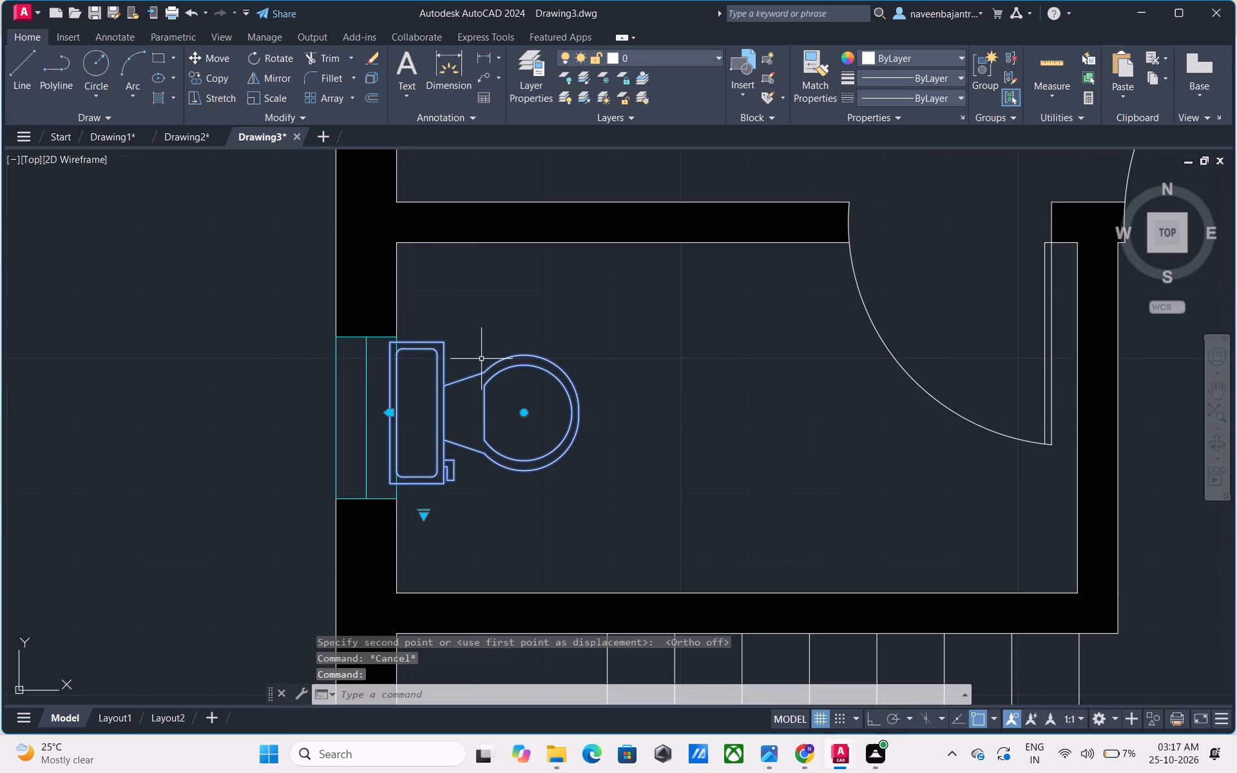
text(M)
key(space)
click(445, 343)
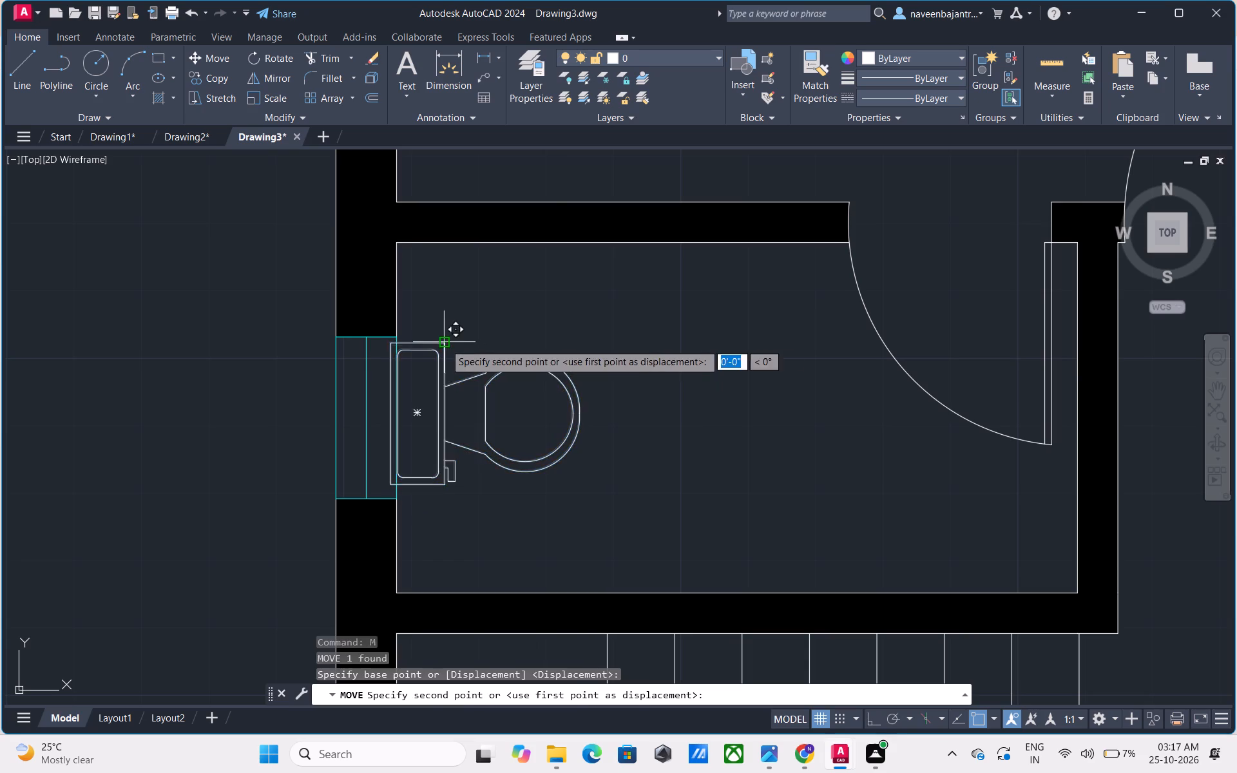
click(454, 344)
key(Escape)
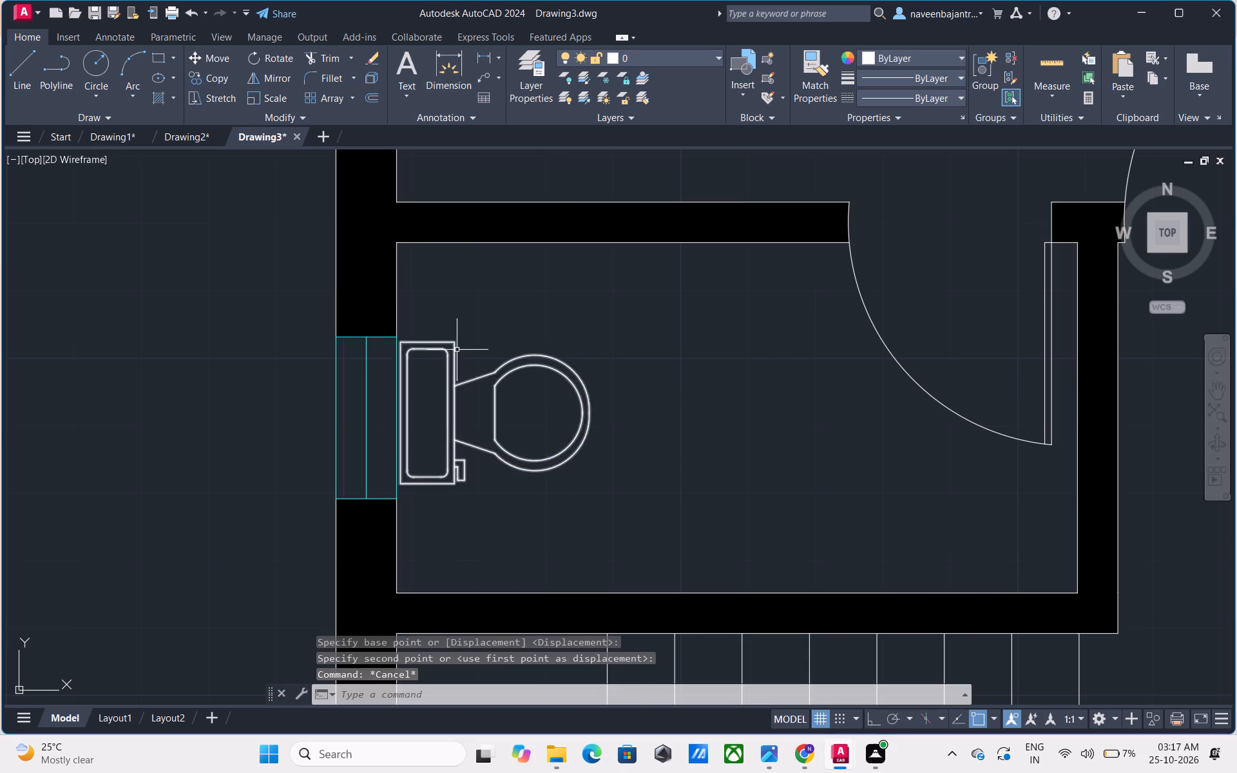
Hatch the unfilled wall between the lower-left room and entrance passage, and the short bottom wall by its door, in solid black.
scroll(465, 356, down, 3)
scroll(748, 431, down, 1)
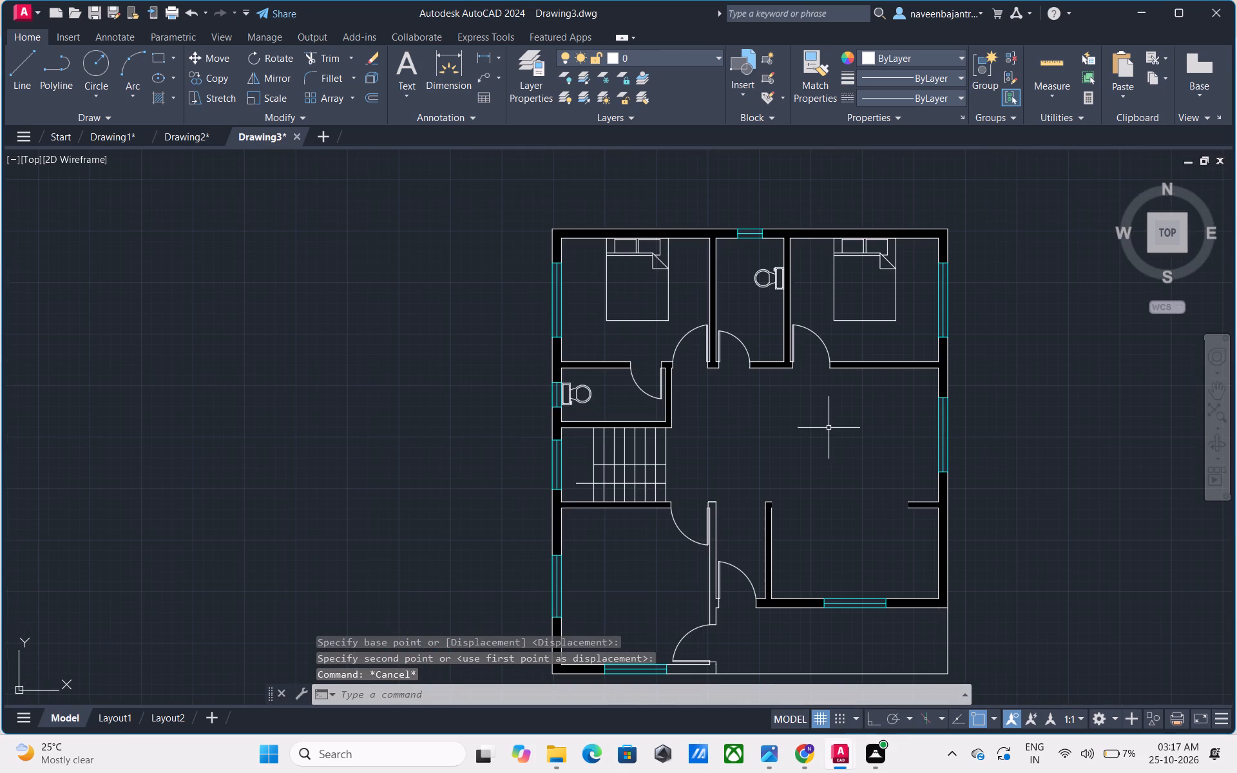
middle_drag(830, 428, 782, 405)
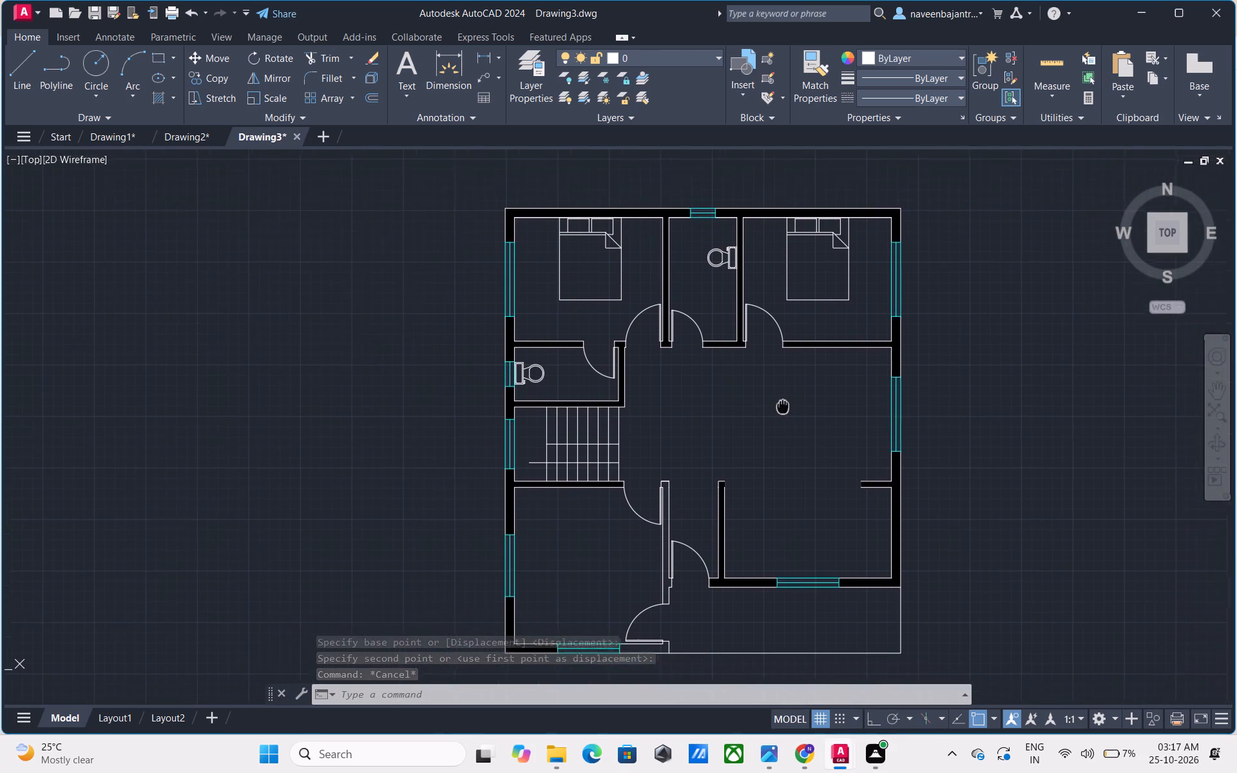
middle_drag(782, 405, 800, 350)
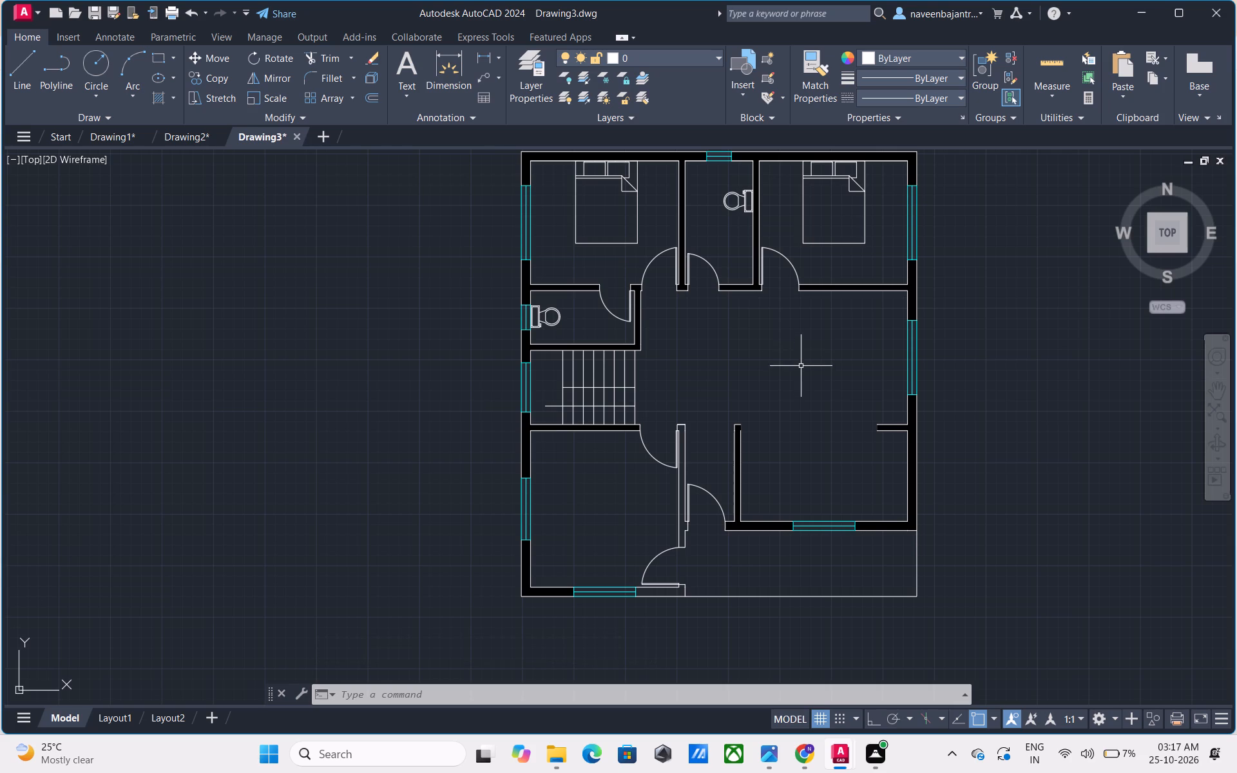
key(Escape)
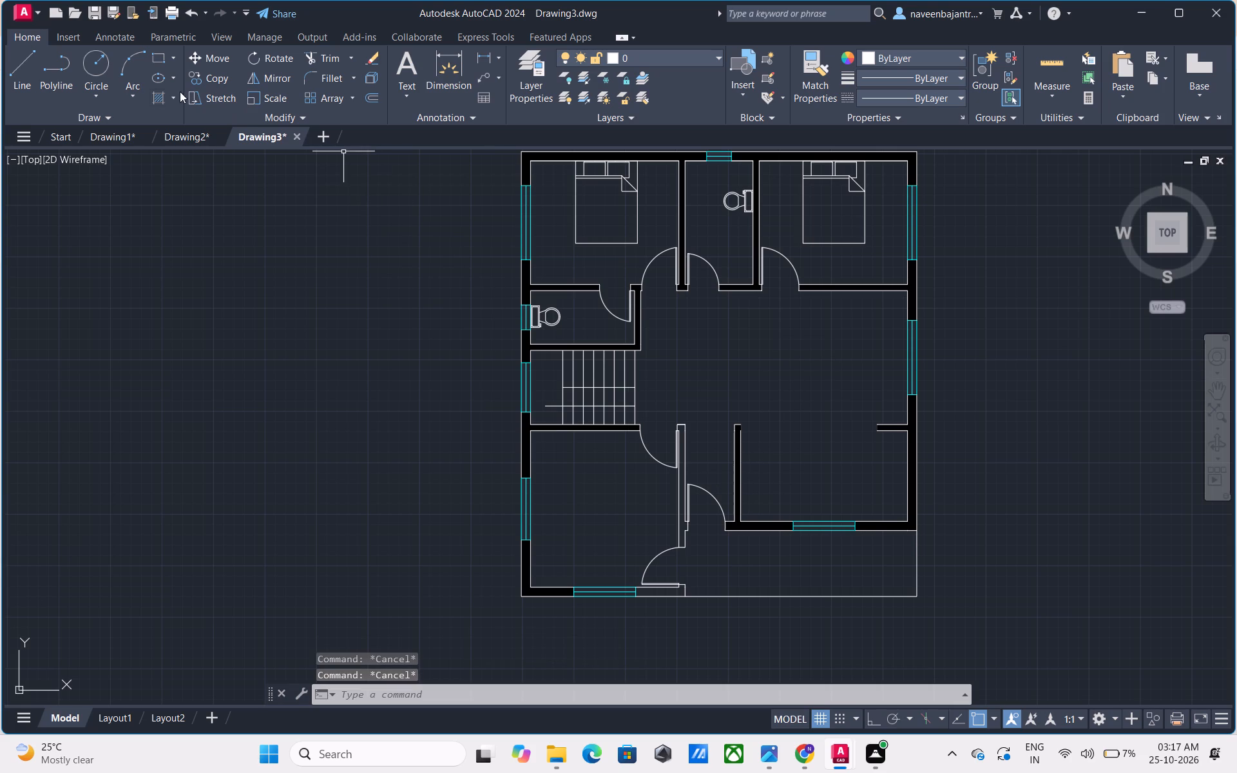
click(154, 97)
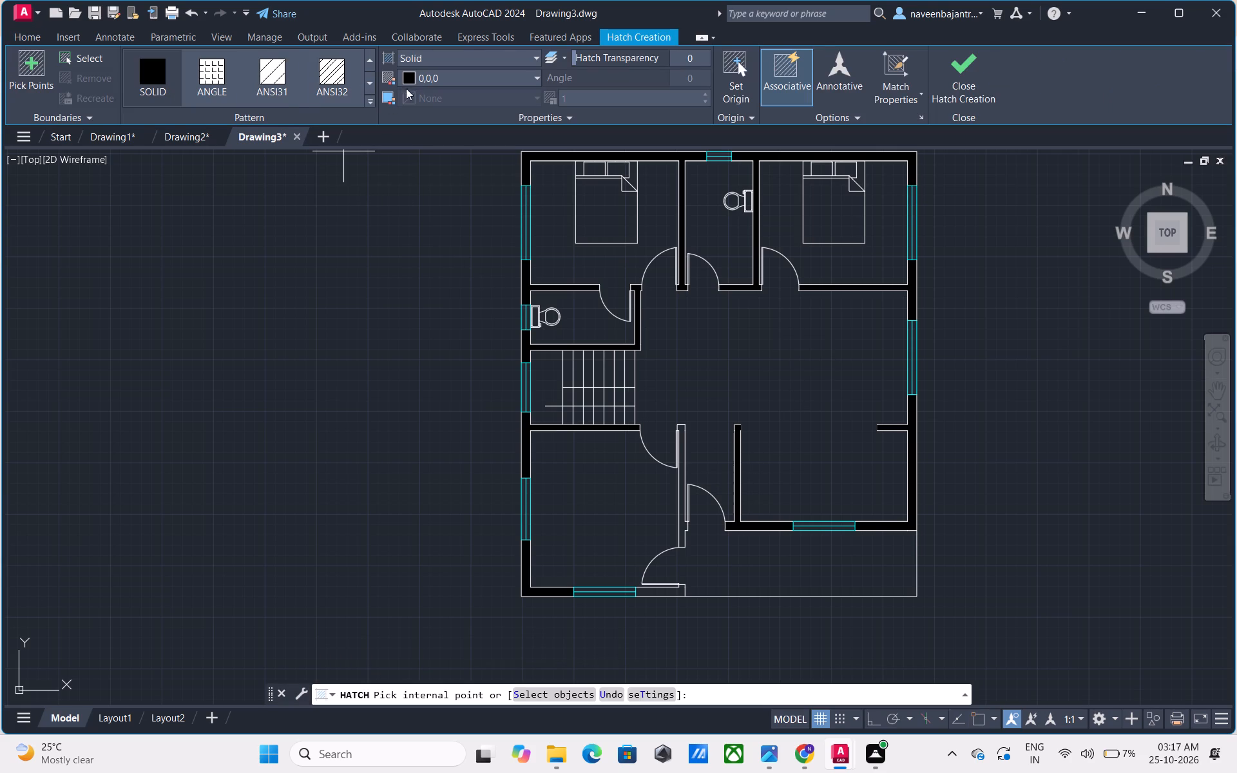
click(172, 76)
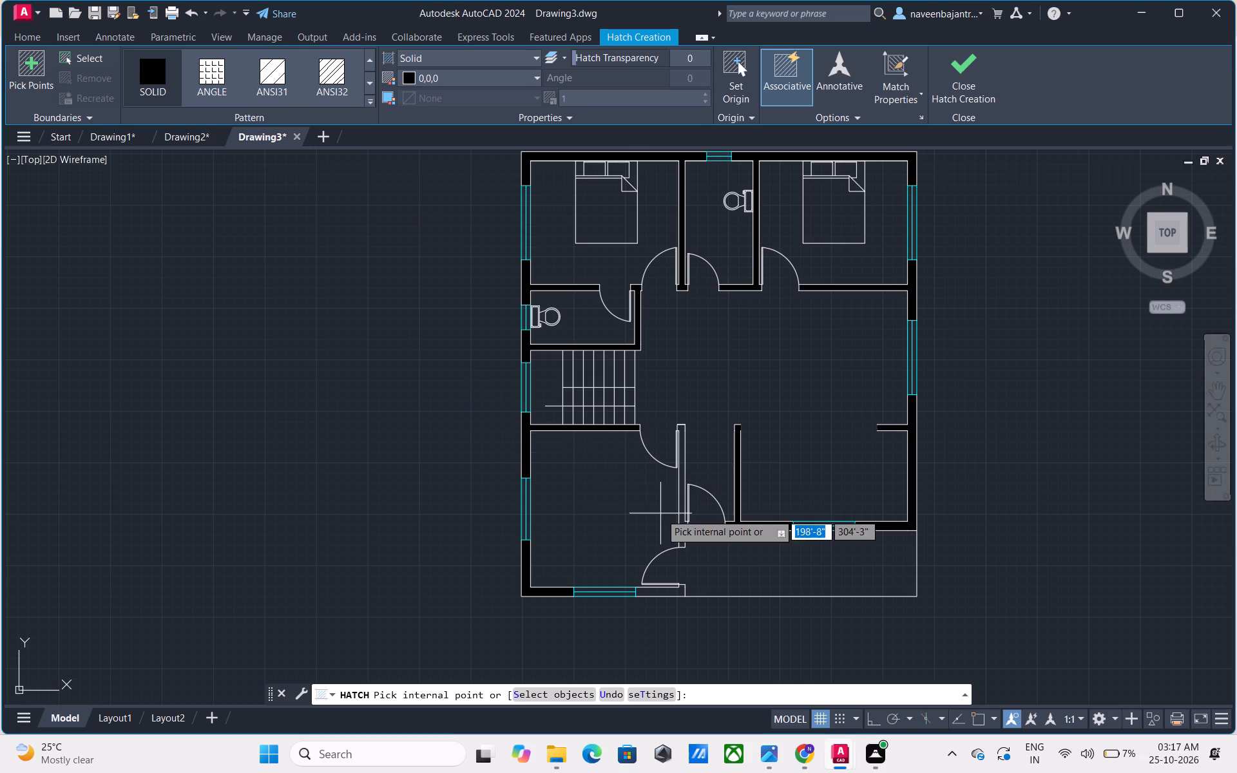
click(682, 501)
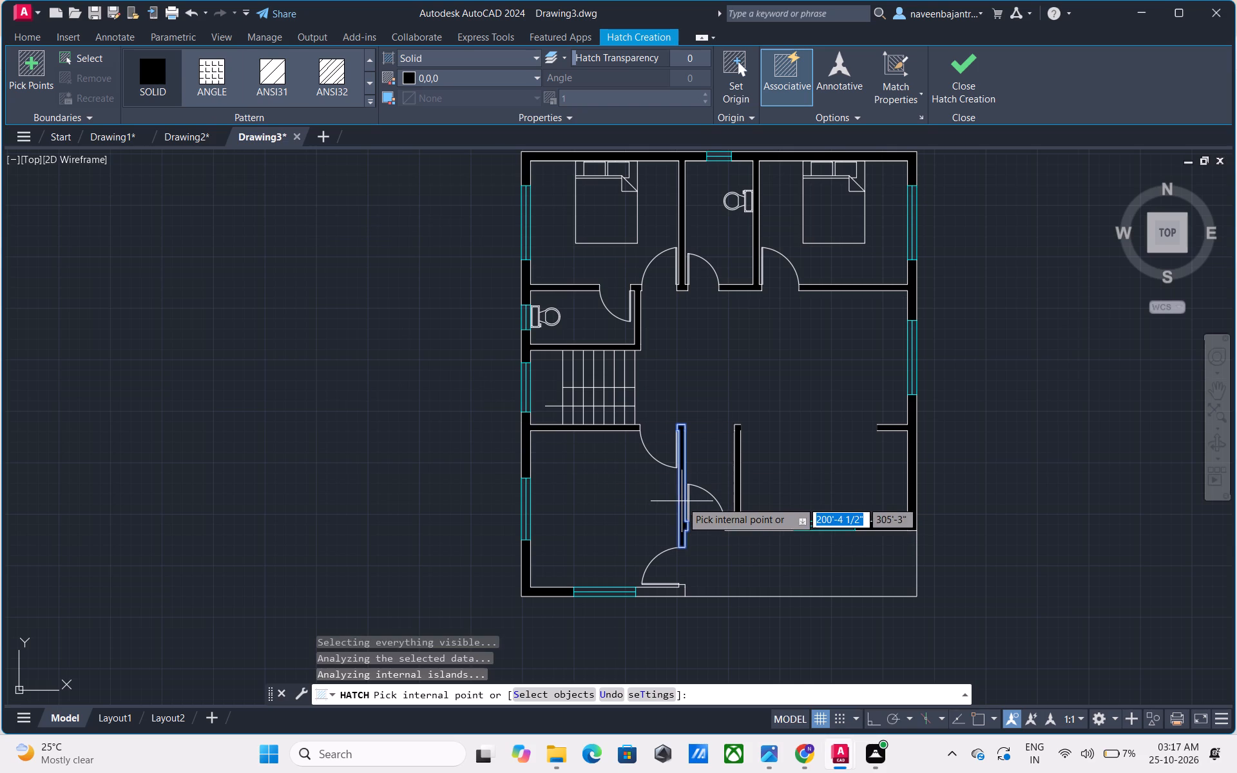
click(668, 591)
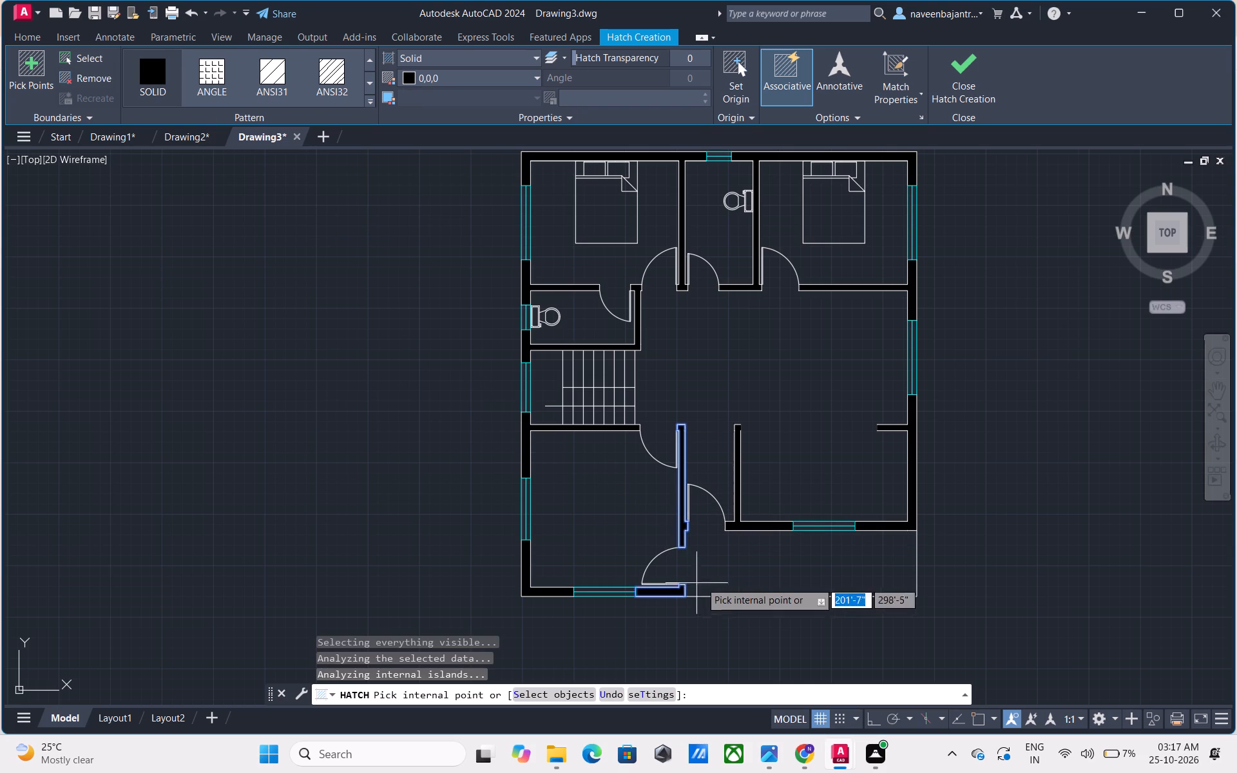
key(Escape)
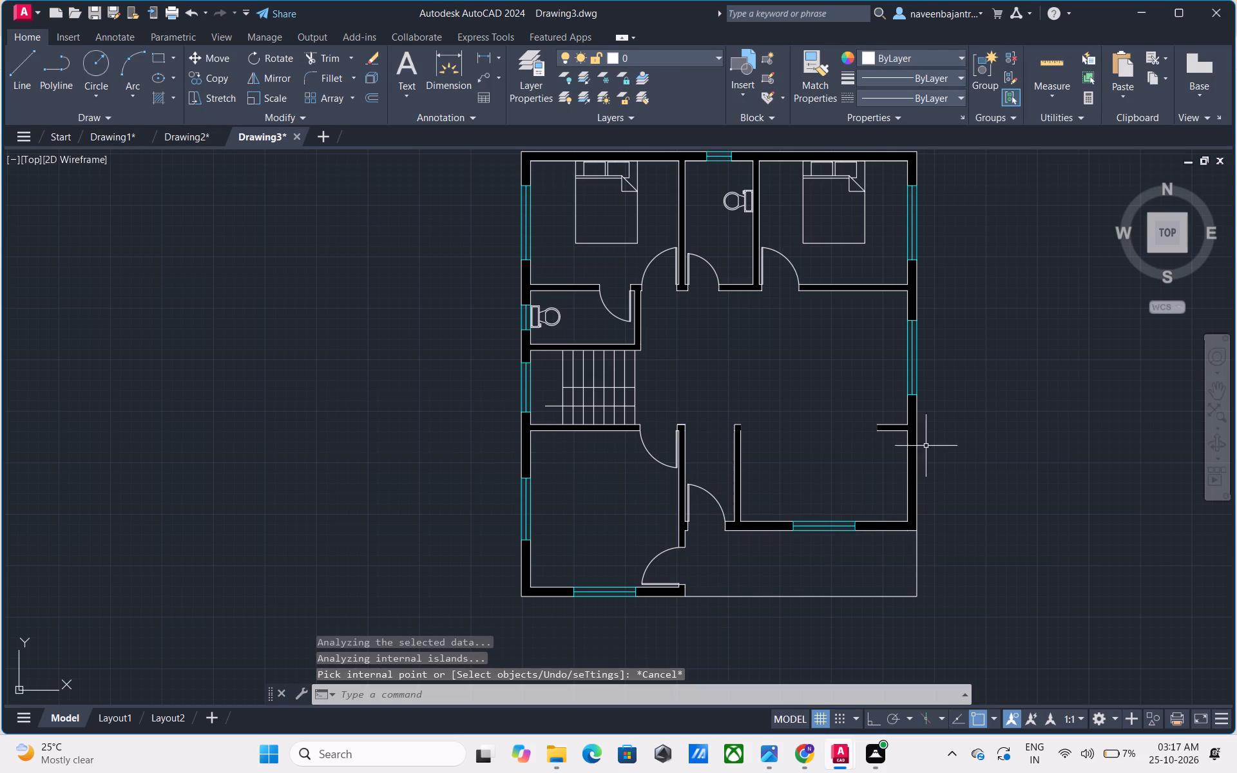
Draw a line closing the open left end of the short wall stub above the lower-right room, from its upper to lower corner.
scroll(945, 445, up, 3)
scroll(682, 367, up, 5)
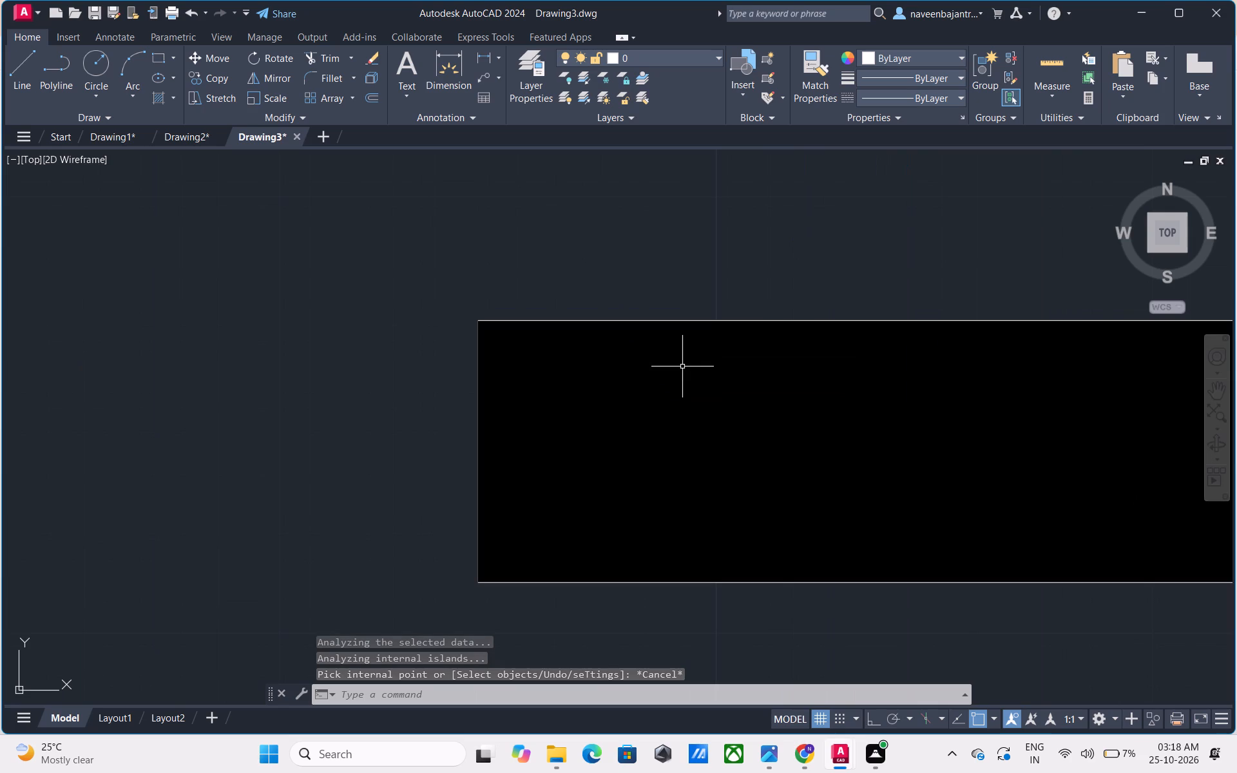
key(Escape)
text(L)
key(space)
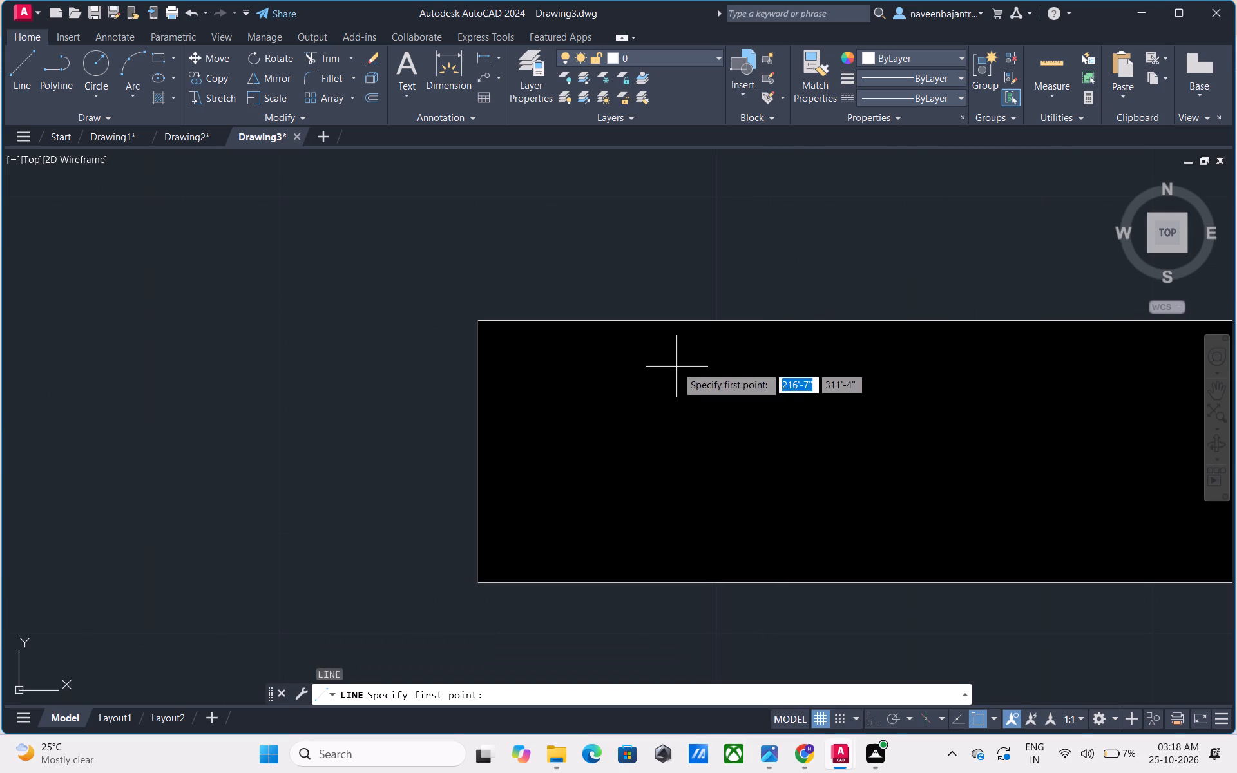
click(475, 319)
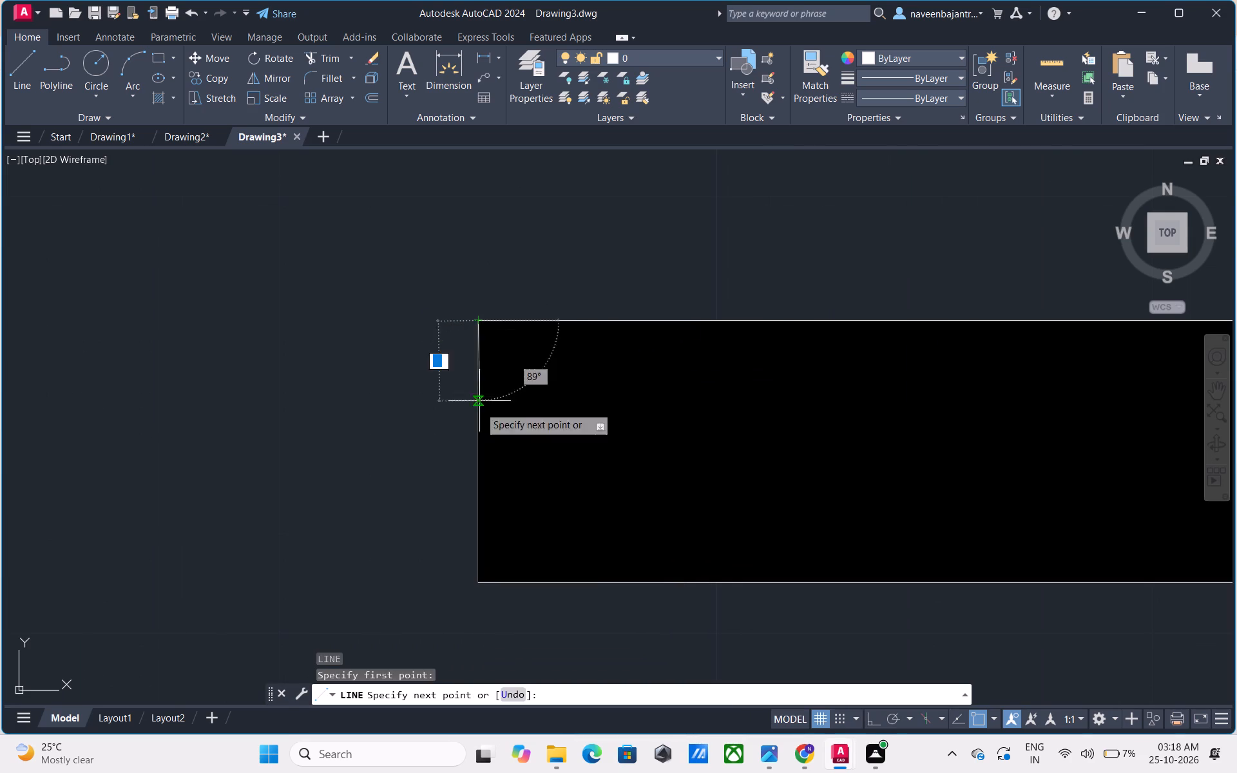
click(477, 580)
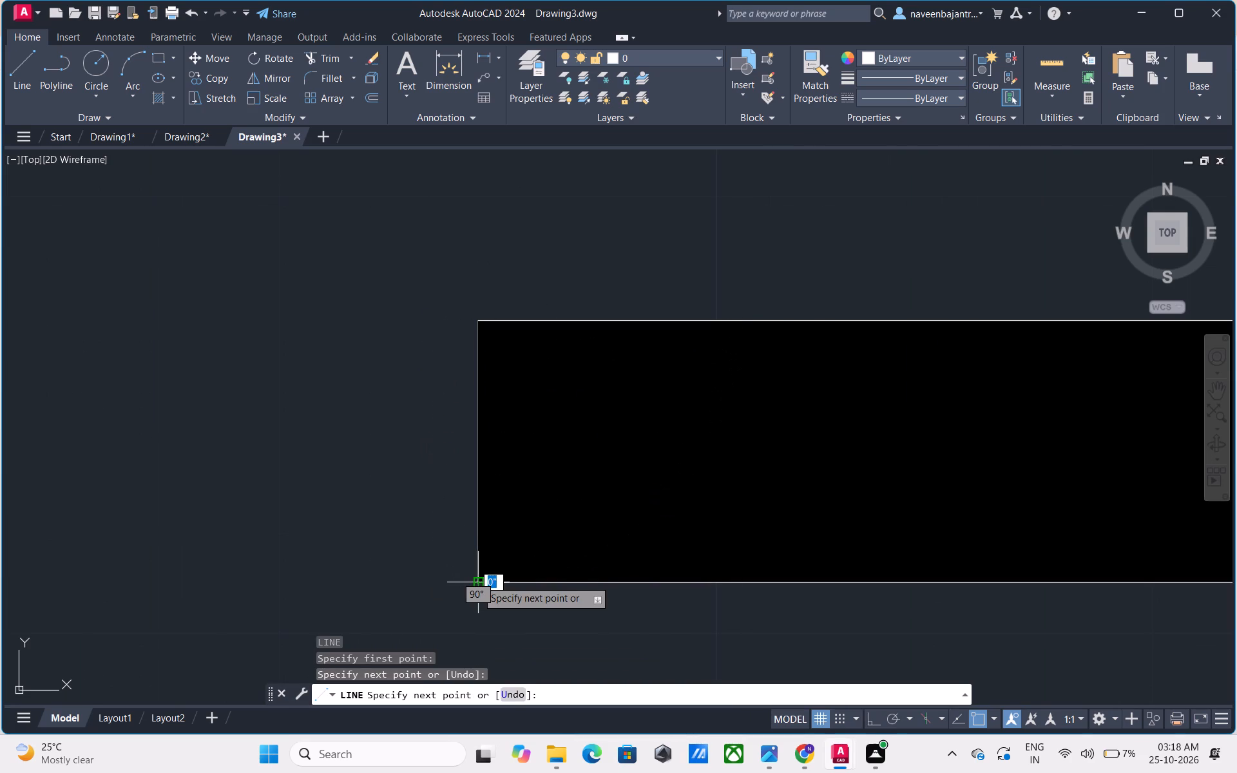
key(Escape)
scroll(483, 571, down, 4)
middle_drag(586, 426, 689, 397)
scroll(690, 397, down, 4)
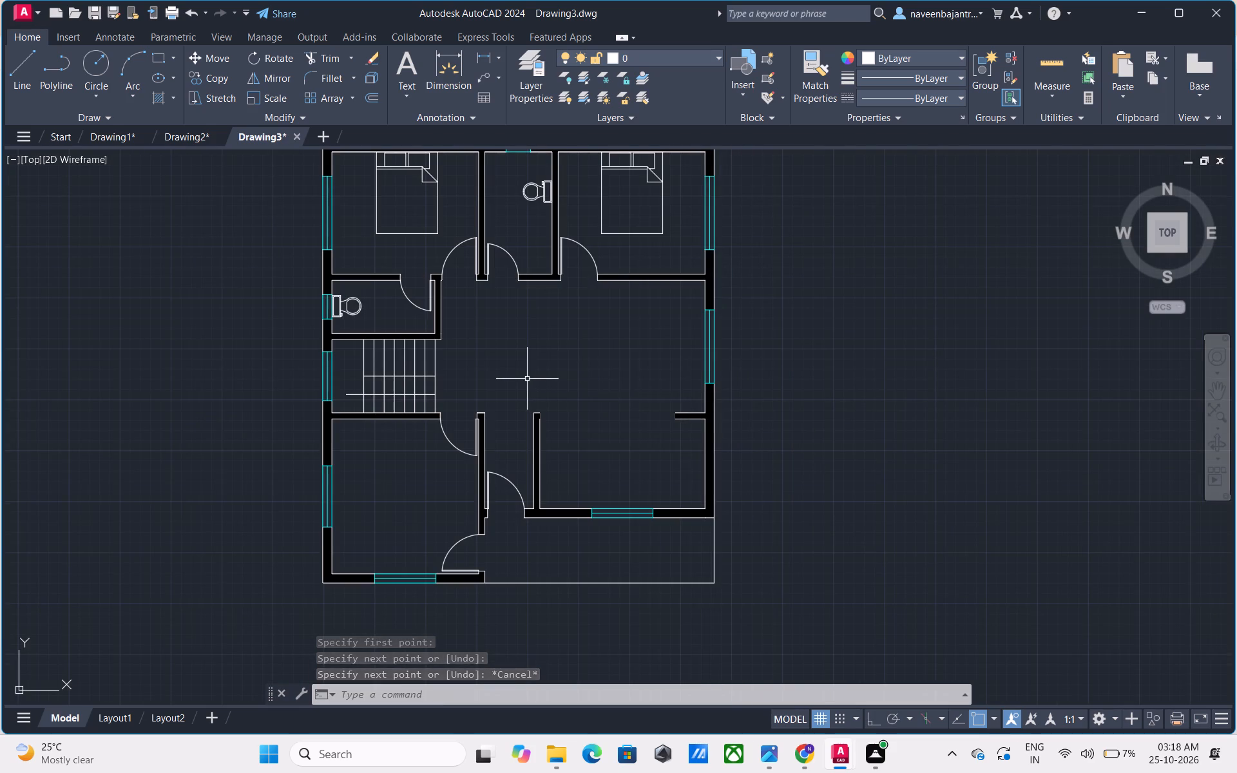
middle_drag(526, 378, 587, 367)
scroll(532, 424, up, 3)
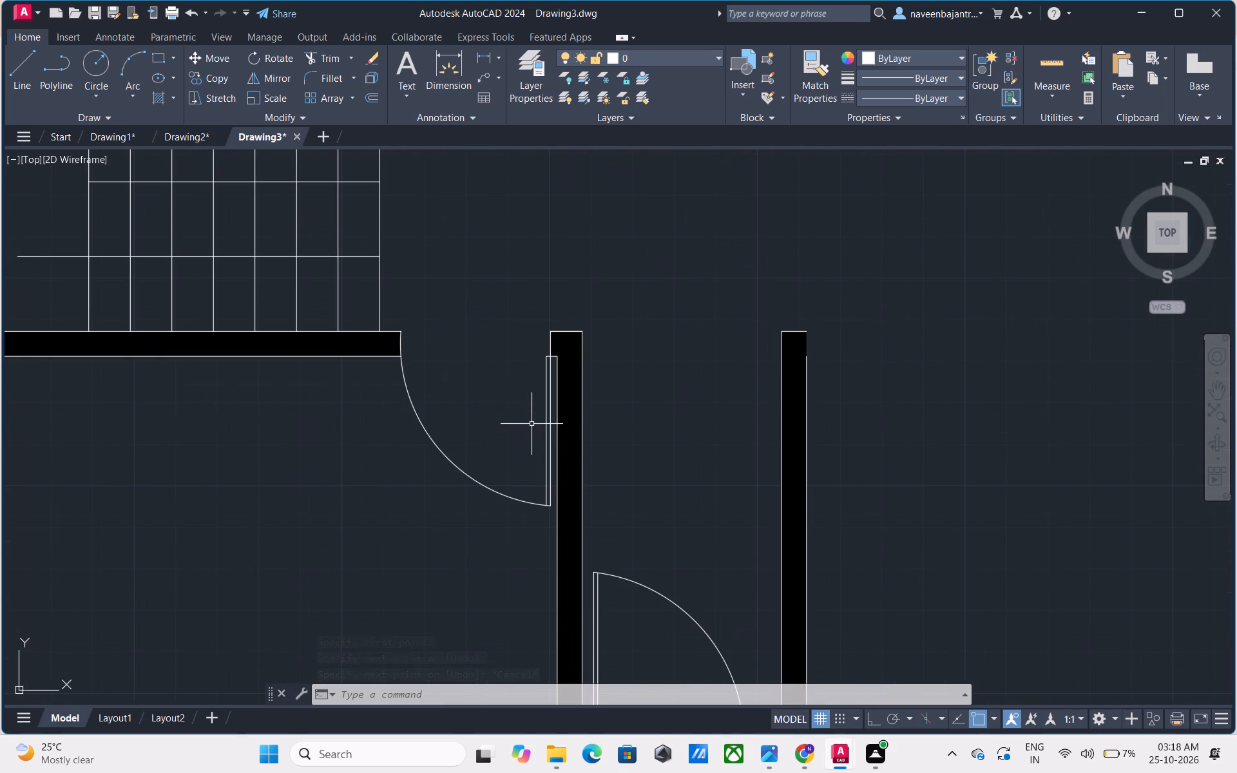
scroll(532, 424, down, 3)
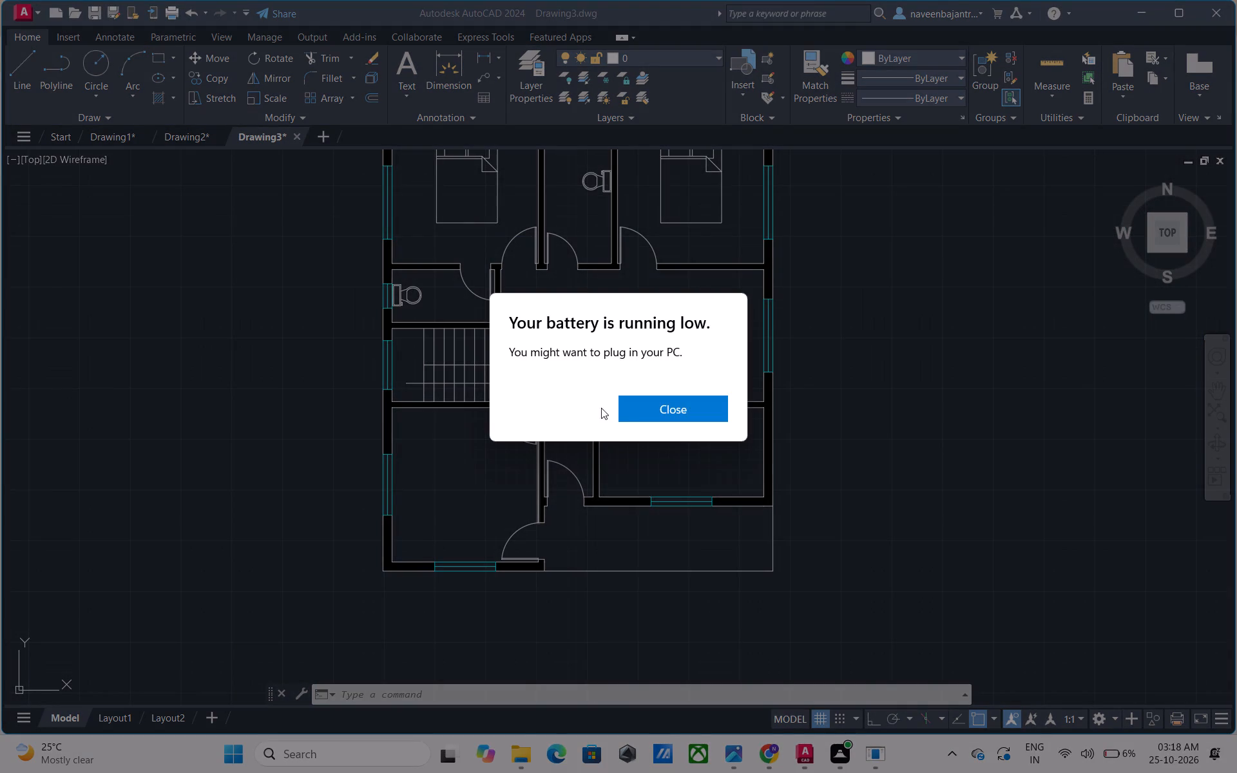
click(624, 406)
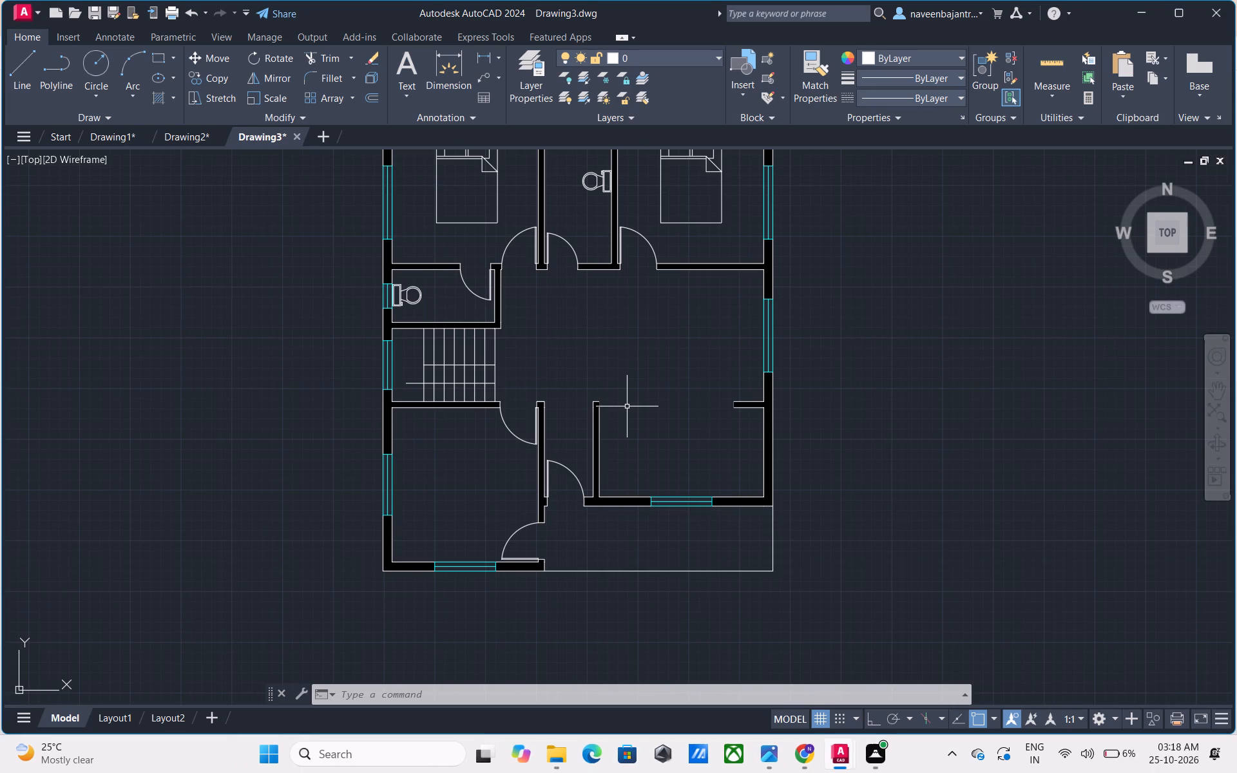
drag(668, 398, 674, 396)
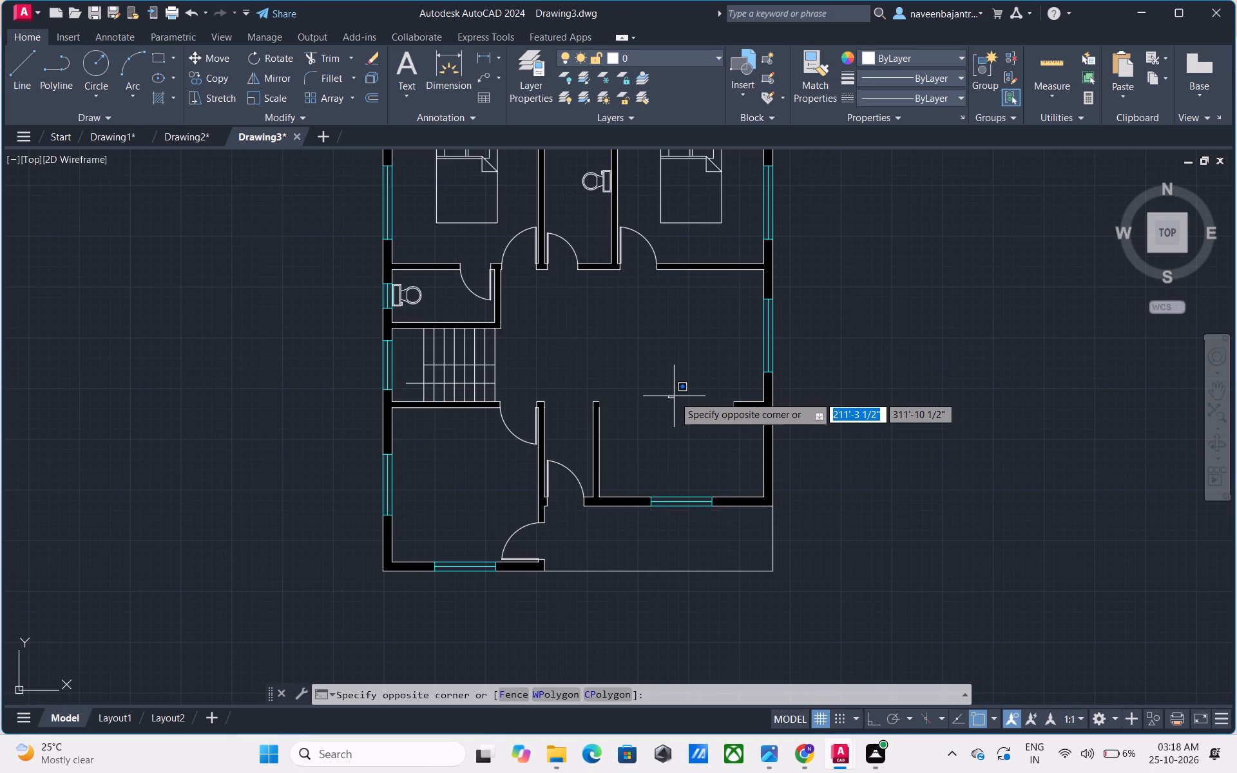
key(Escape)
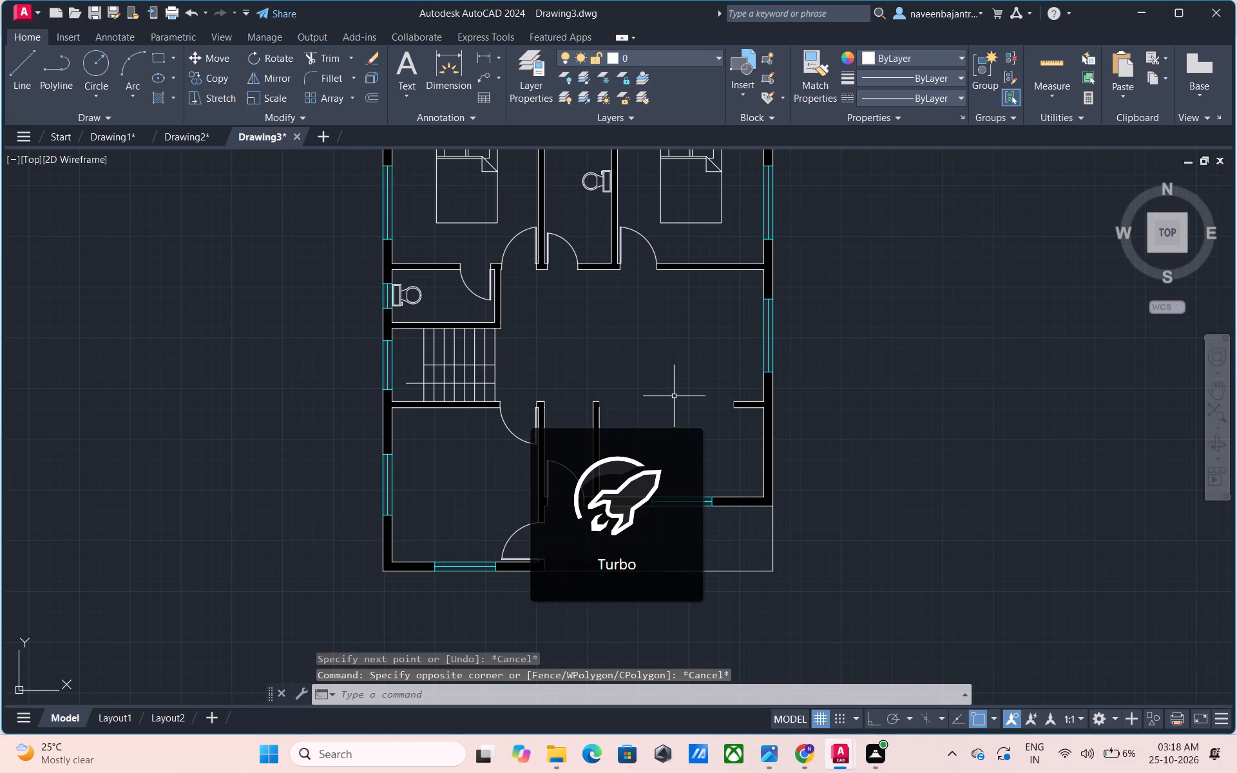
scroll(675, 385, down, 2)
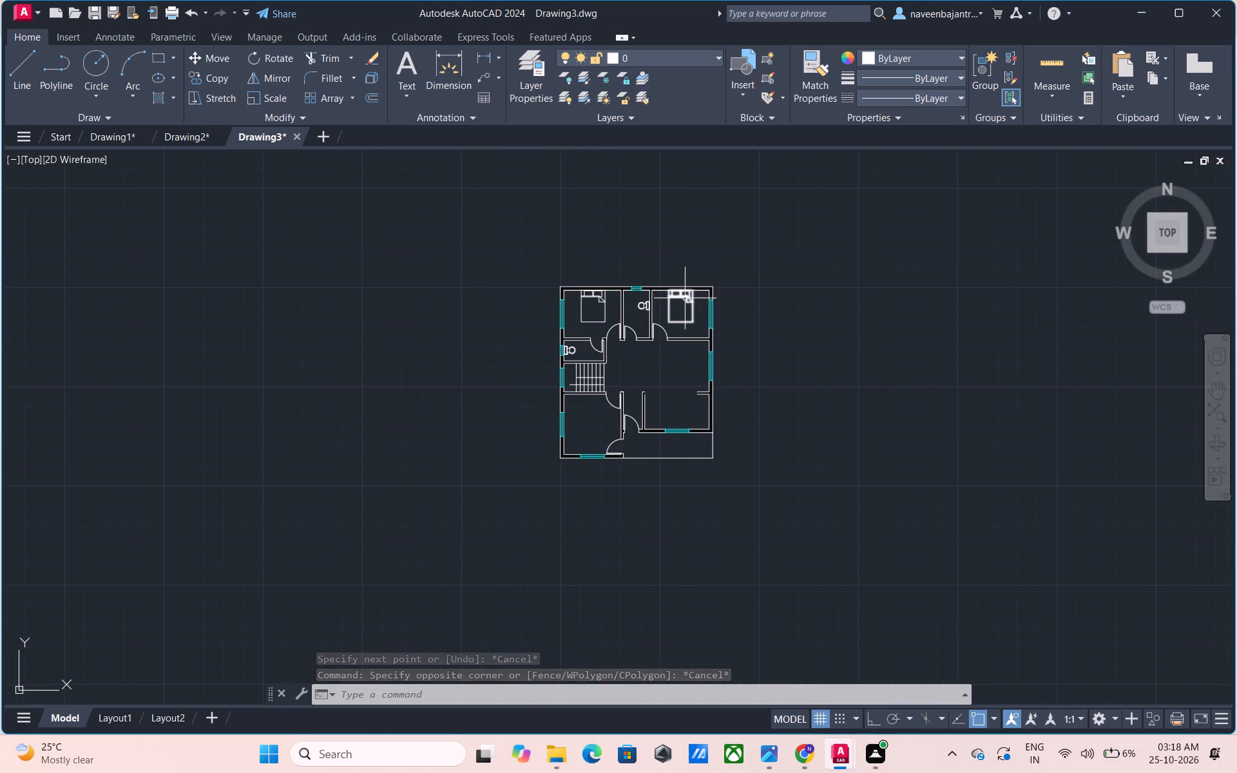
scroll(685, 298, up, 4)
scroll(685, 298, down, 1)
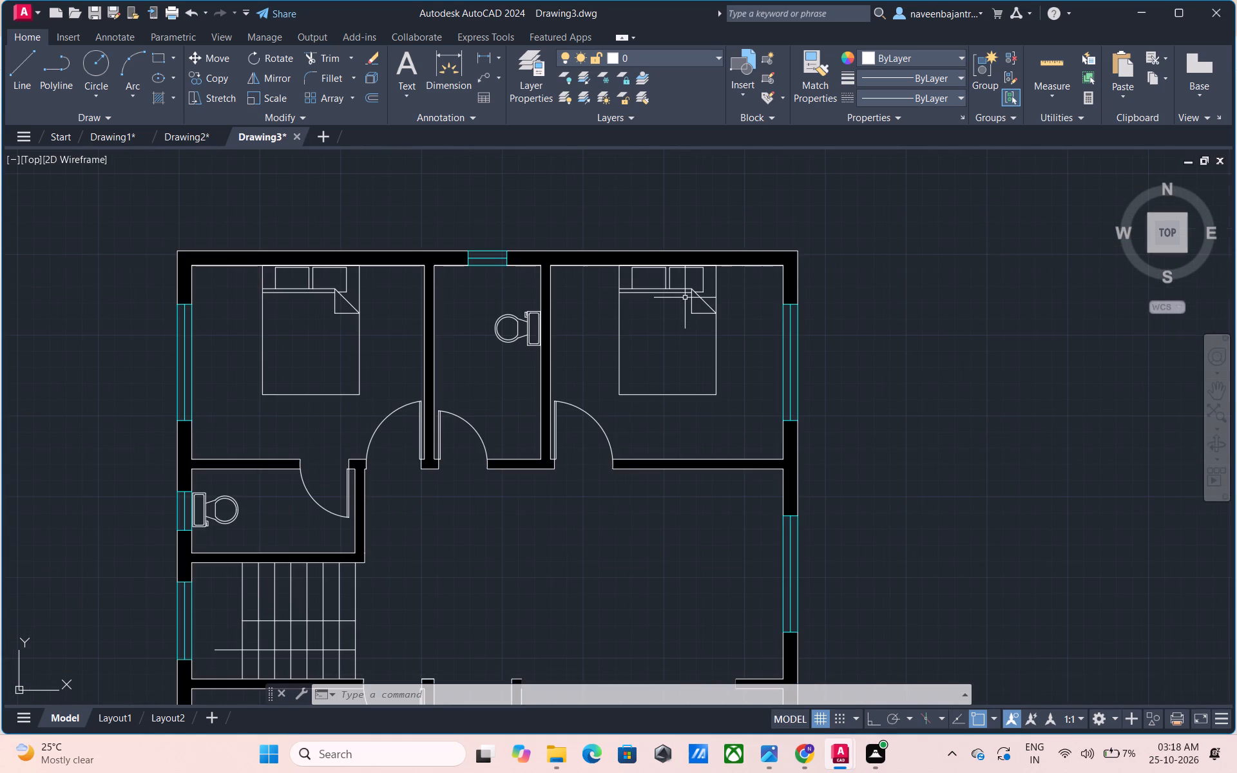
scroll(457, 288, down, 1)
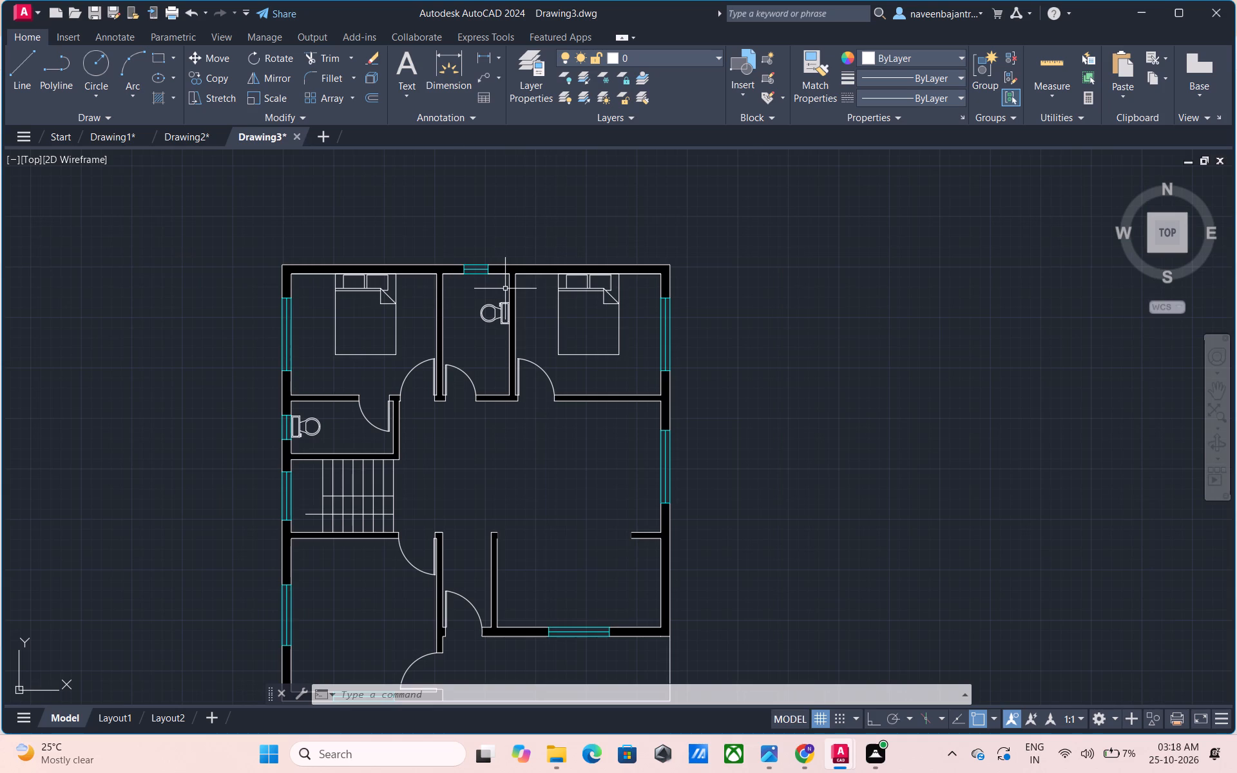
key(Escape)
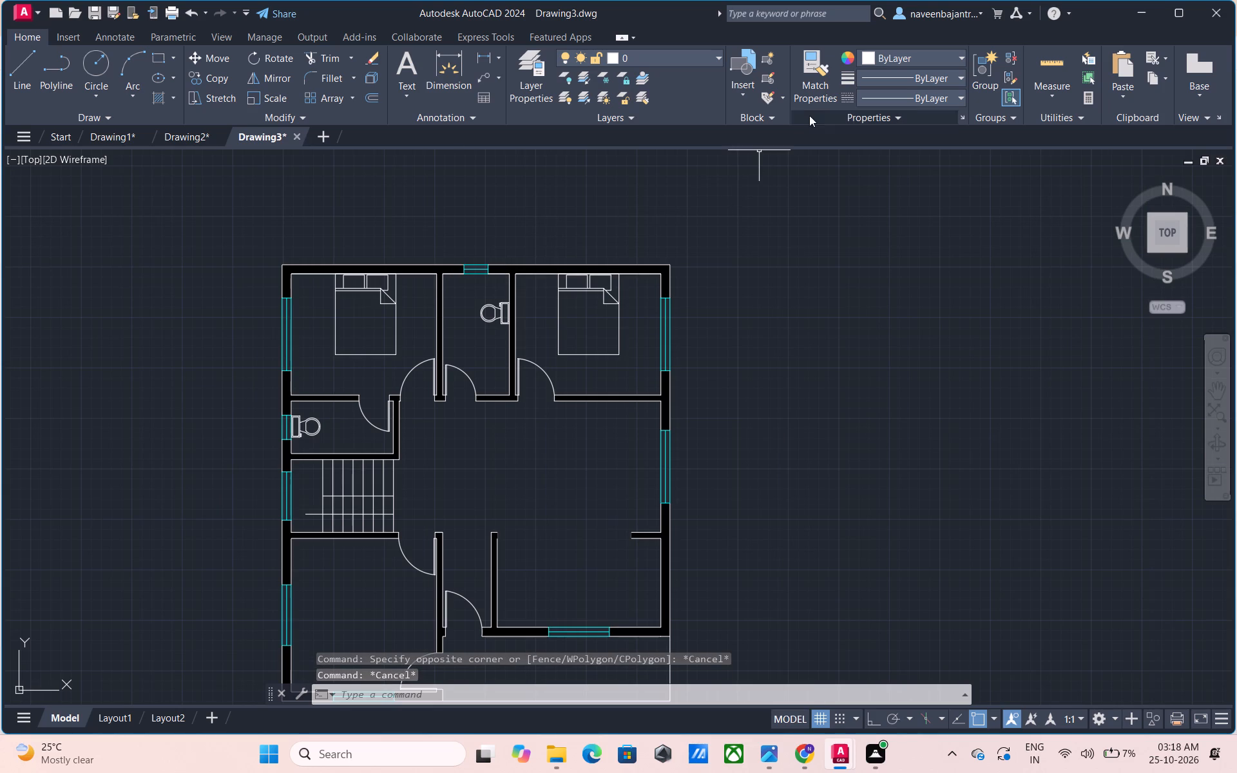
Browse the DIC COLOR GUIDE(R) color book swatches for a drawing colour, and close the colour selection without picking one.
click(865, 62)
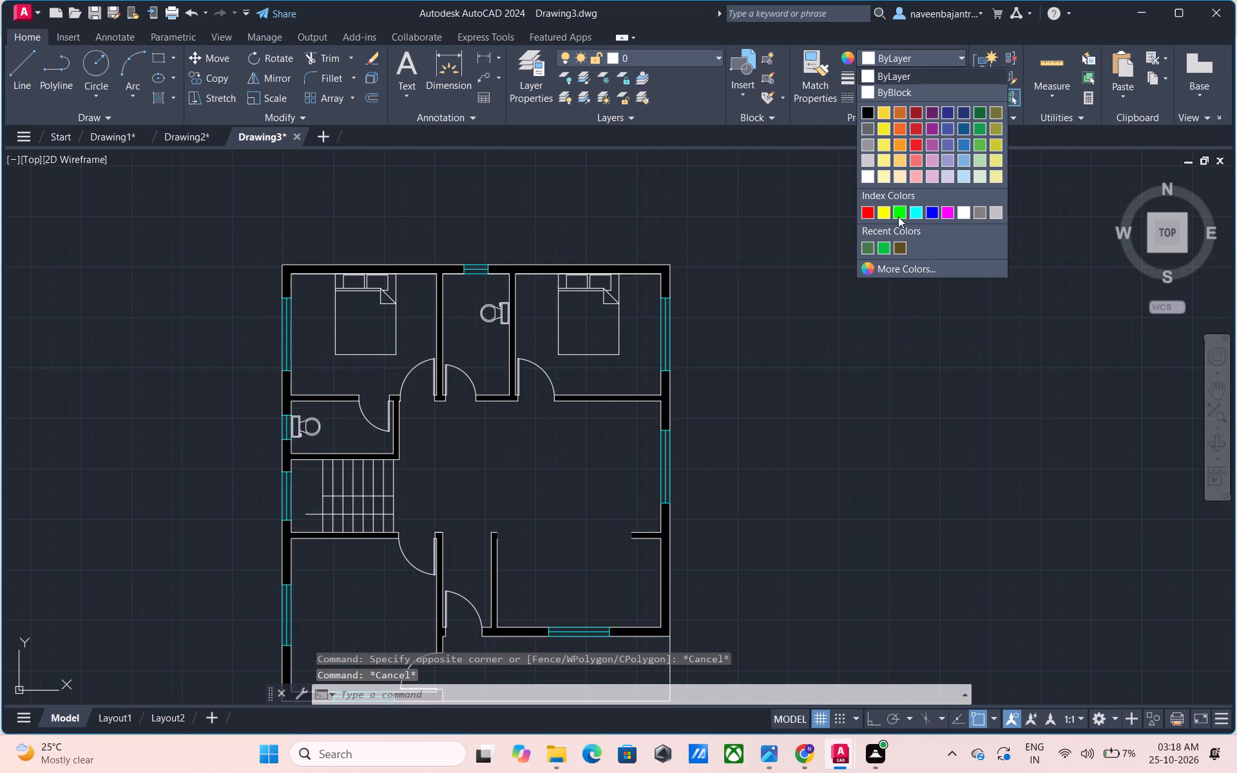
click(891, 263)
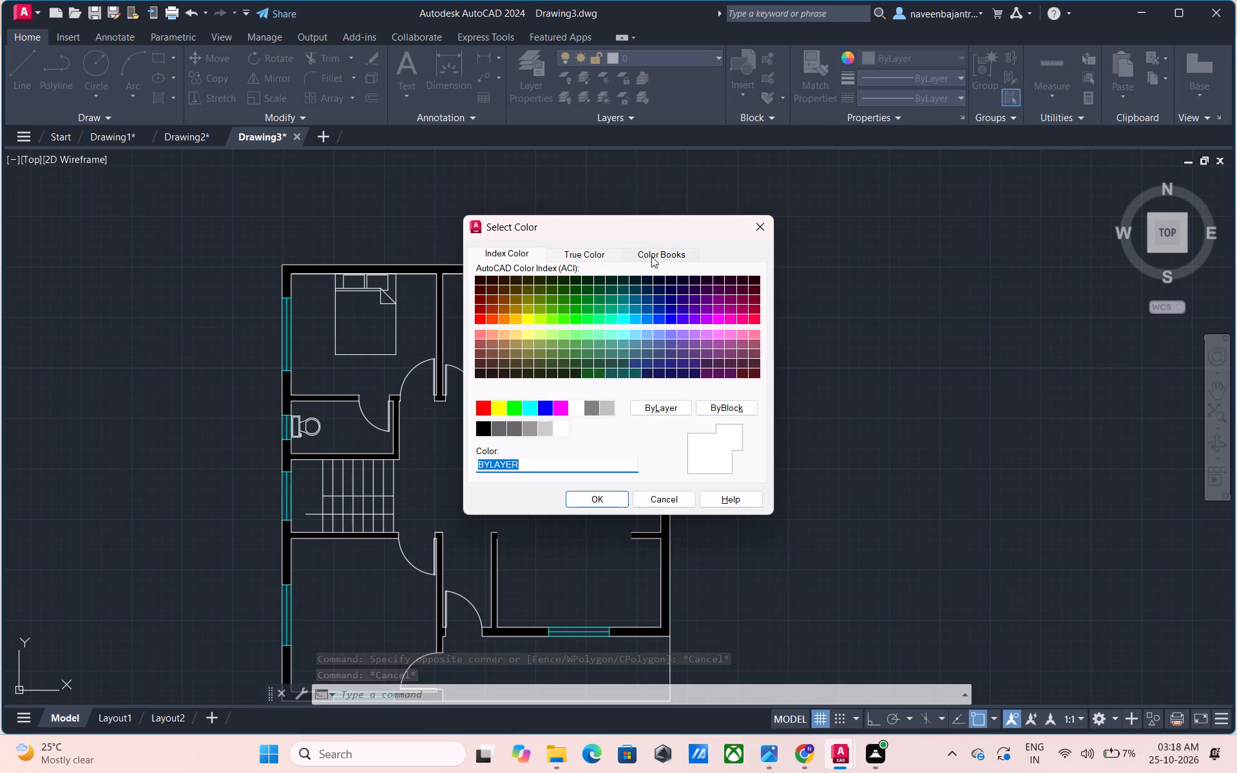
click(651, 256)
click(662, 432)
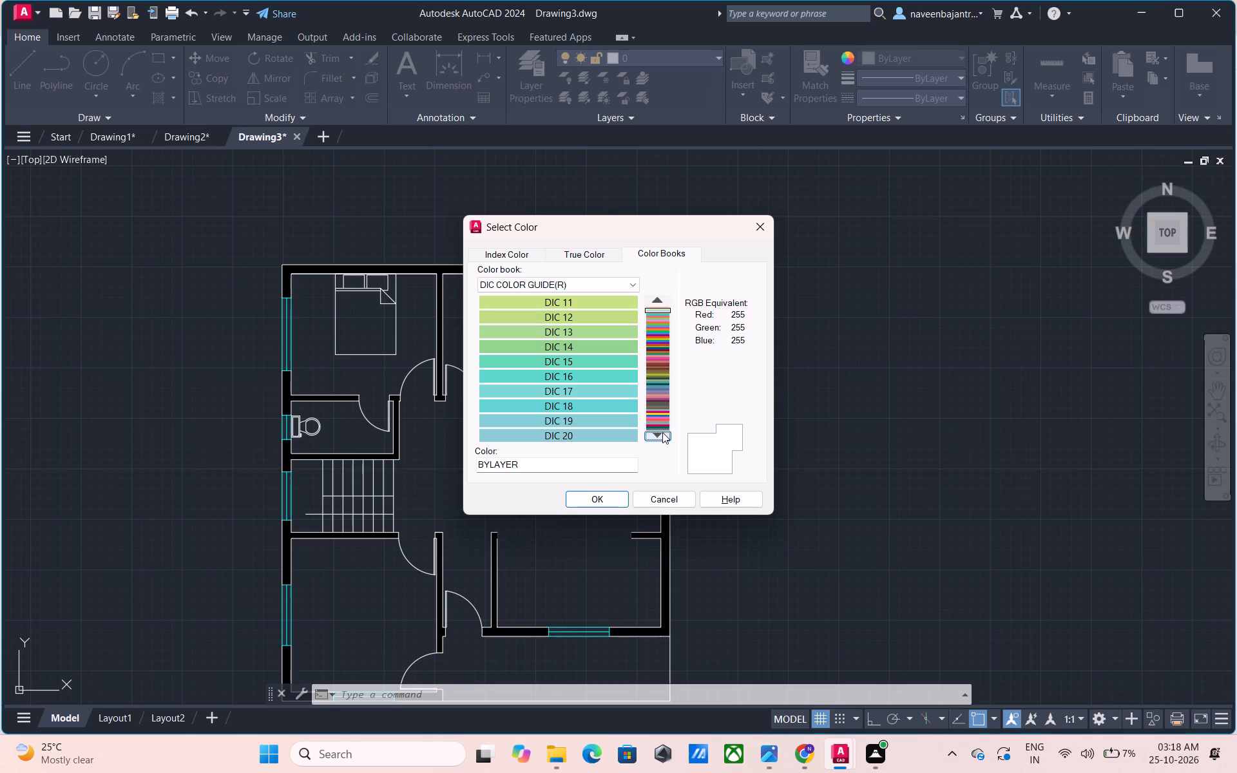
click(662, 432)
click(660, 435)
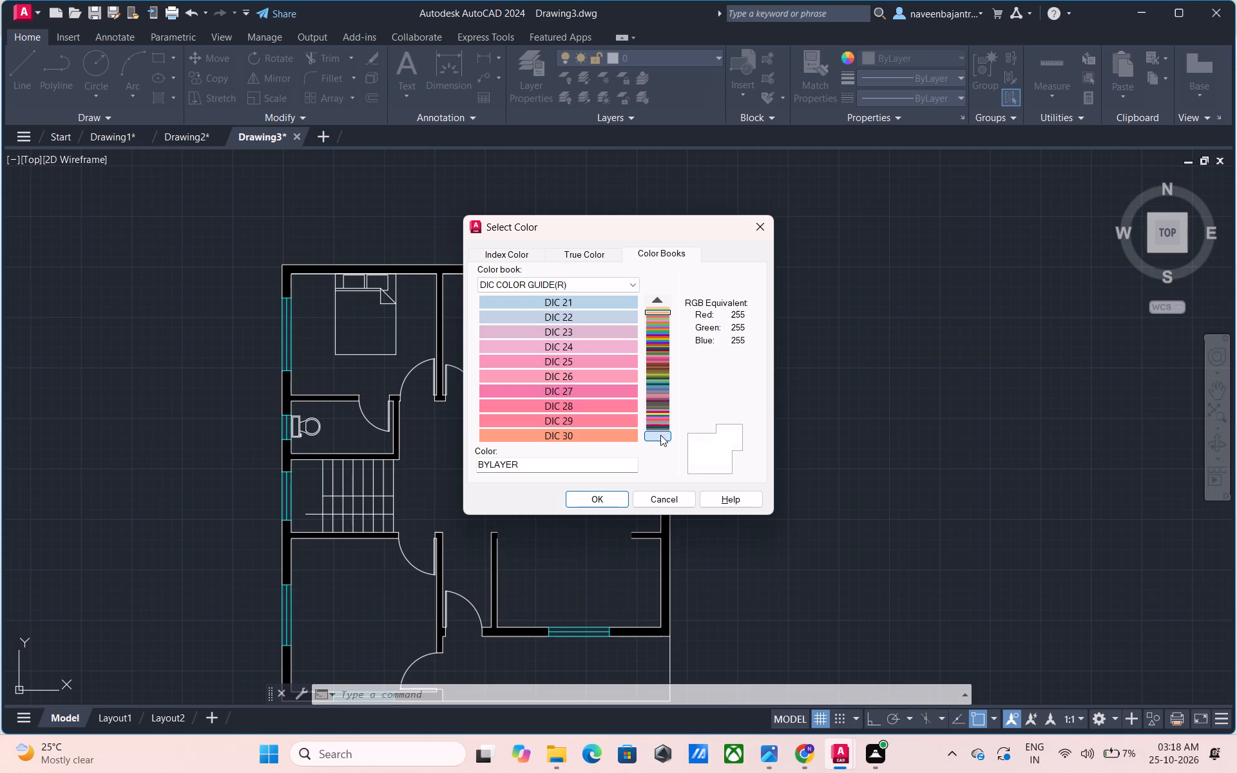
click(660, 435)
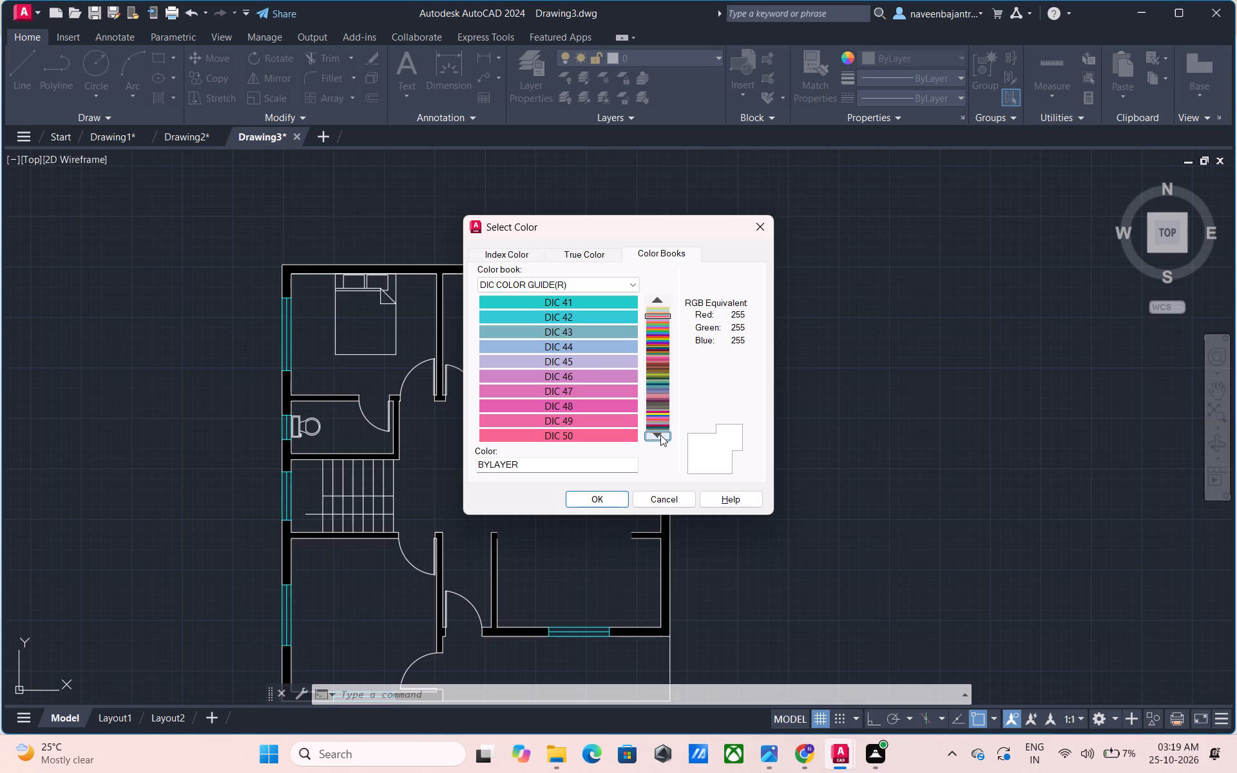
click(660, 435)
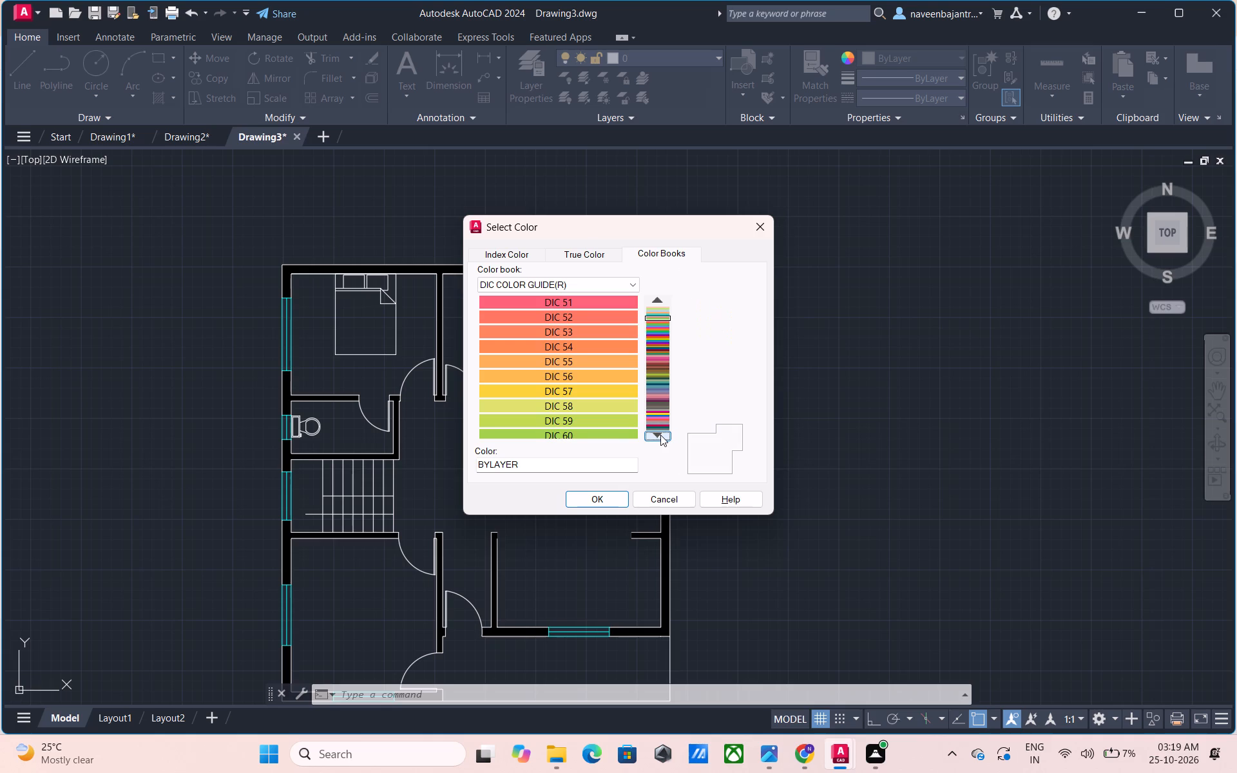
click(660, 435)
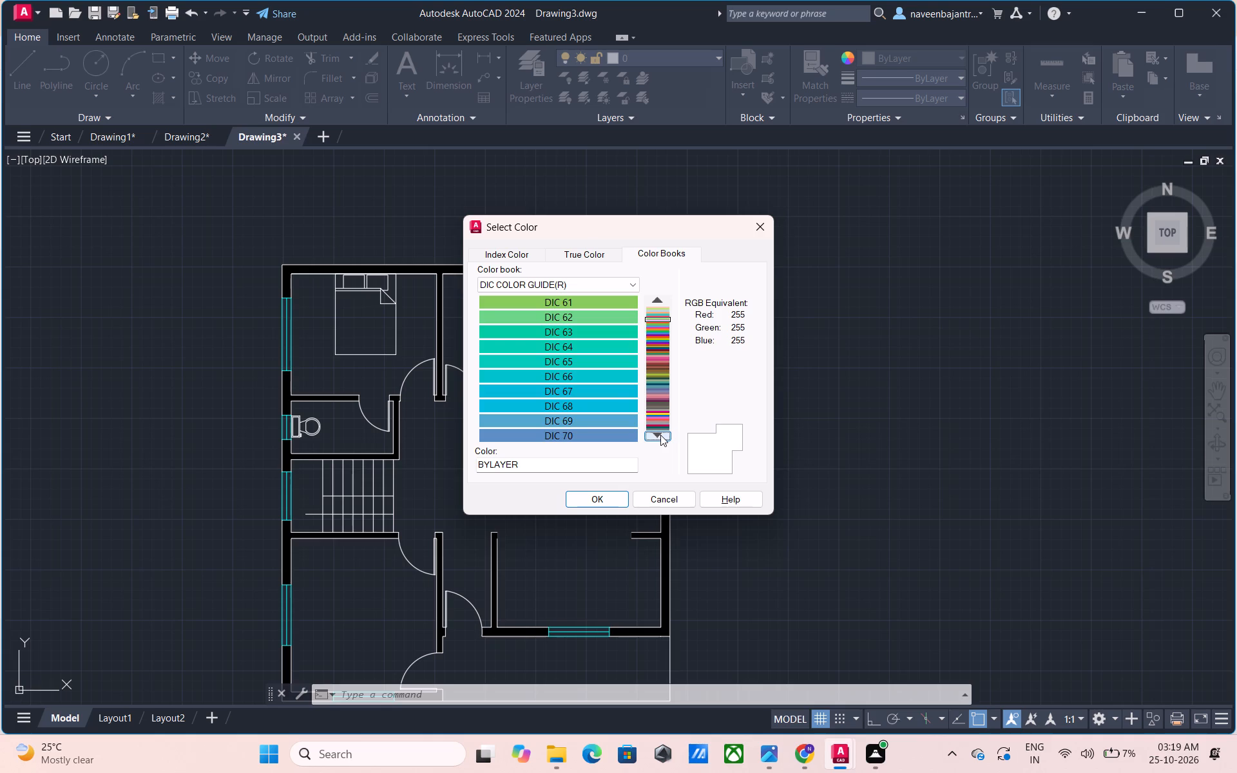
click(660, 435)
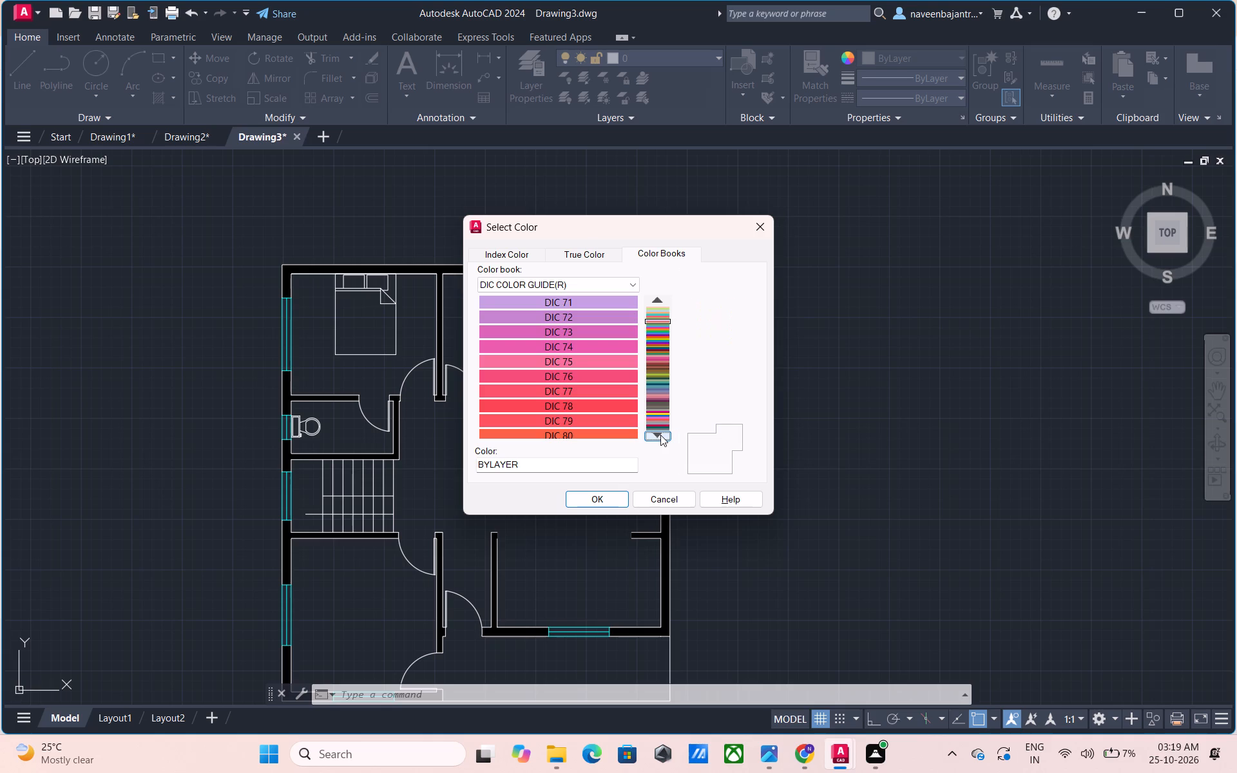
click(660, 435)
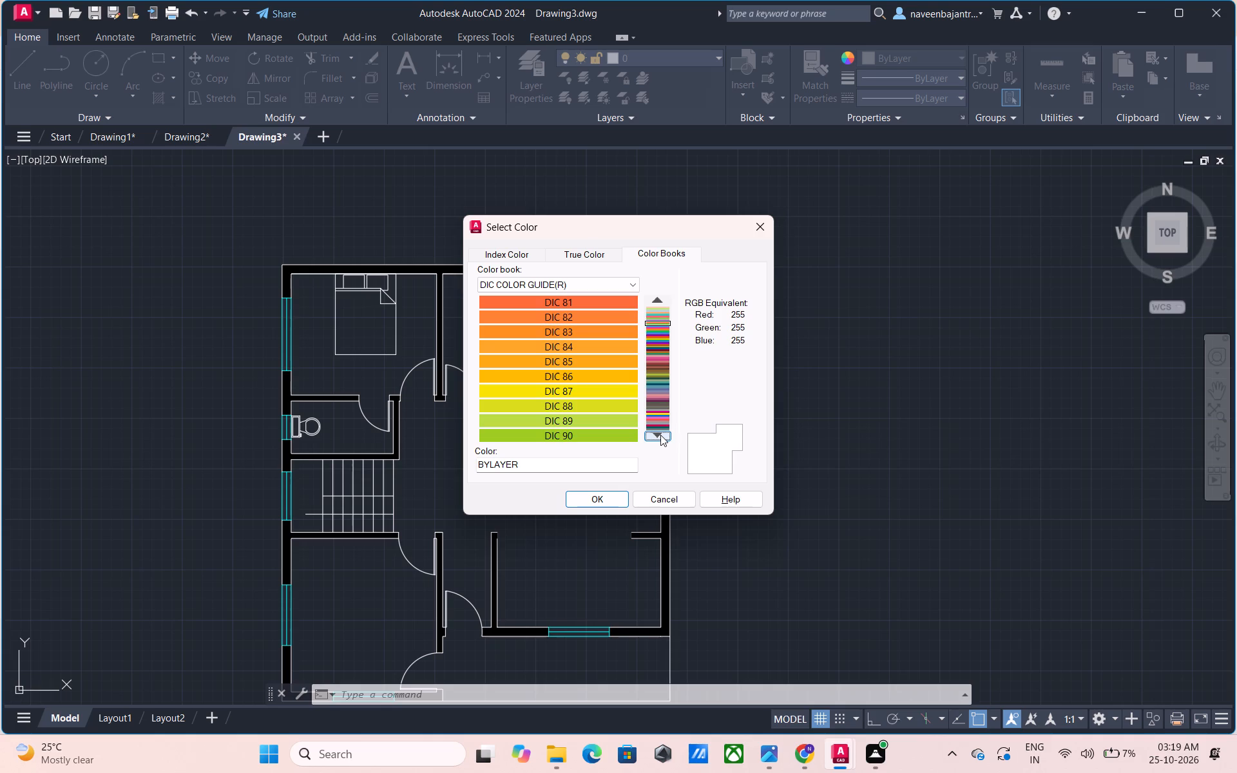
click(660, 435)
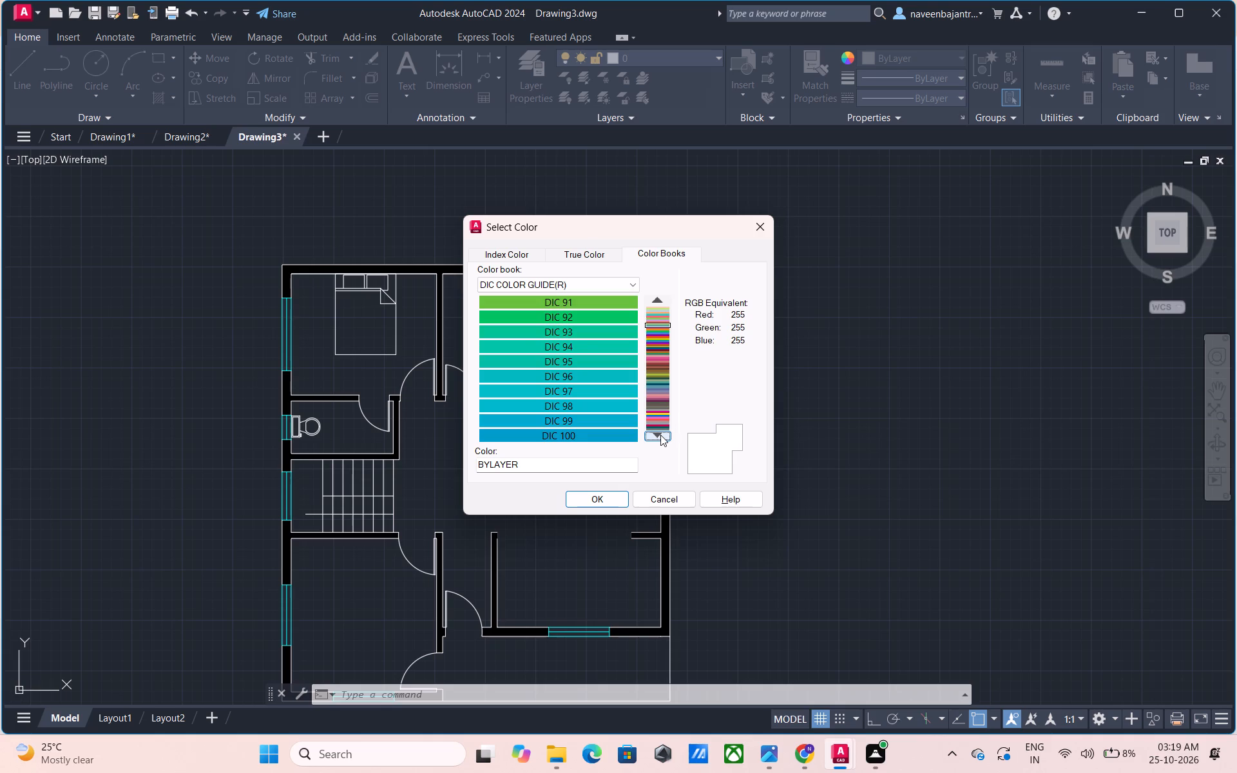
click(660, 435)
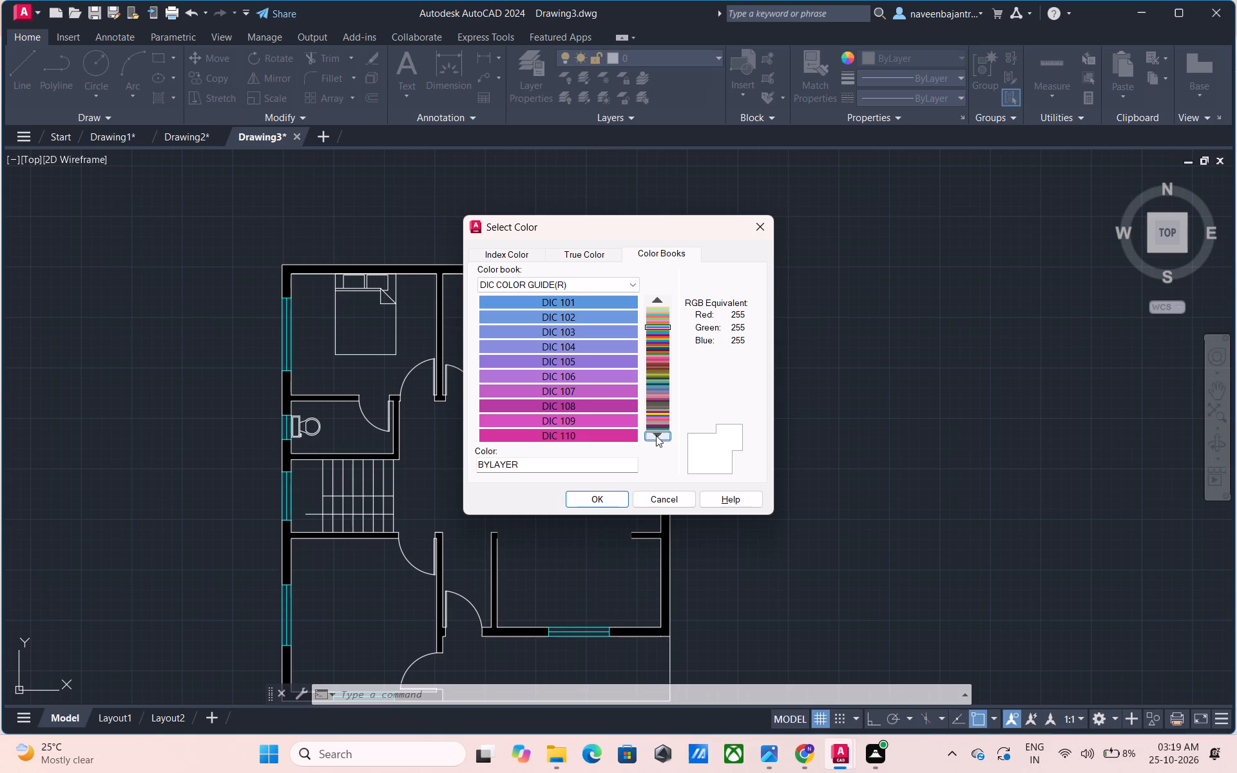
click(656, 435)
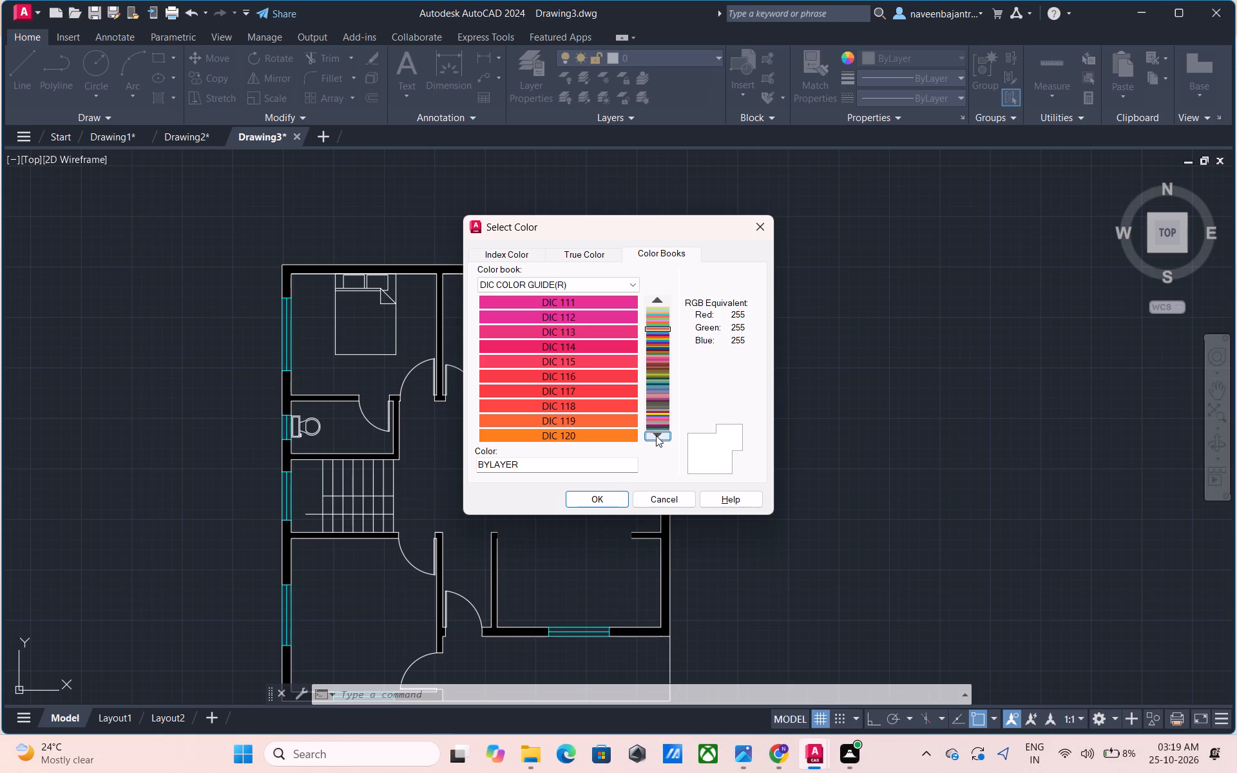
click(656, 435)
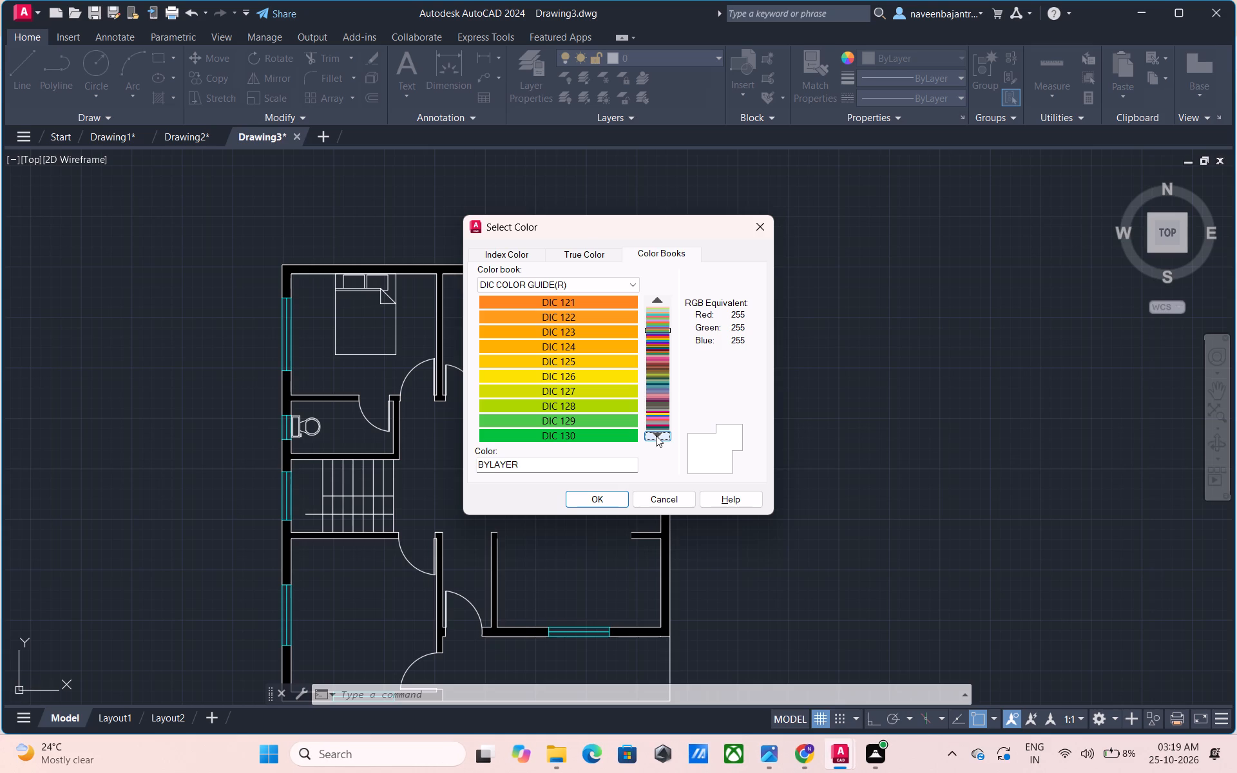
click(656, 435)
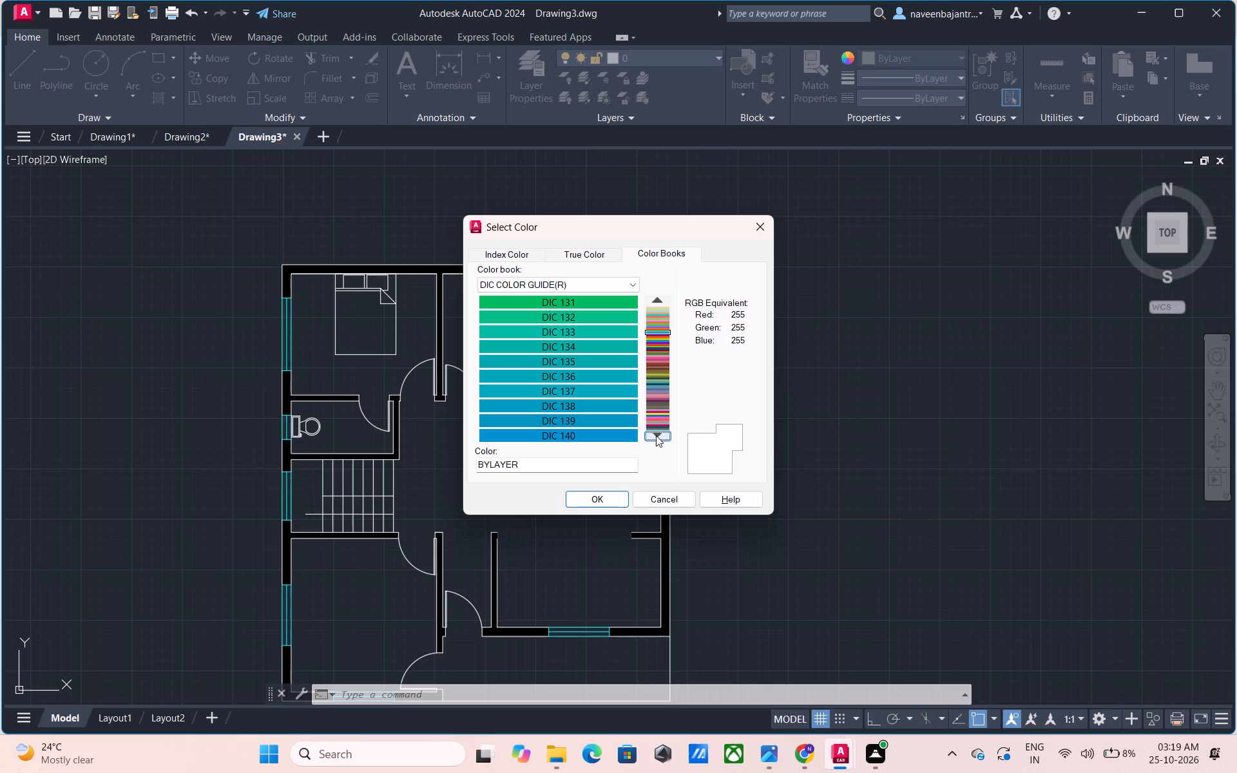
click(656, 435)
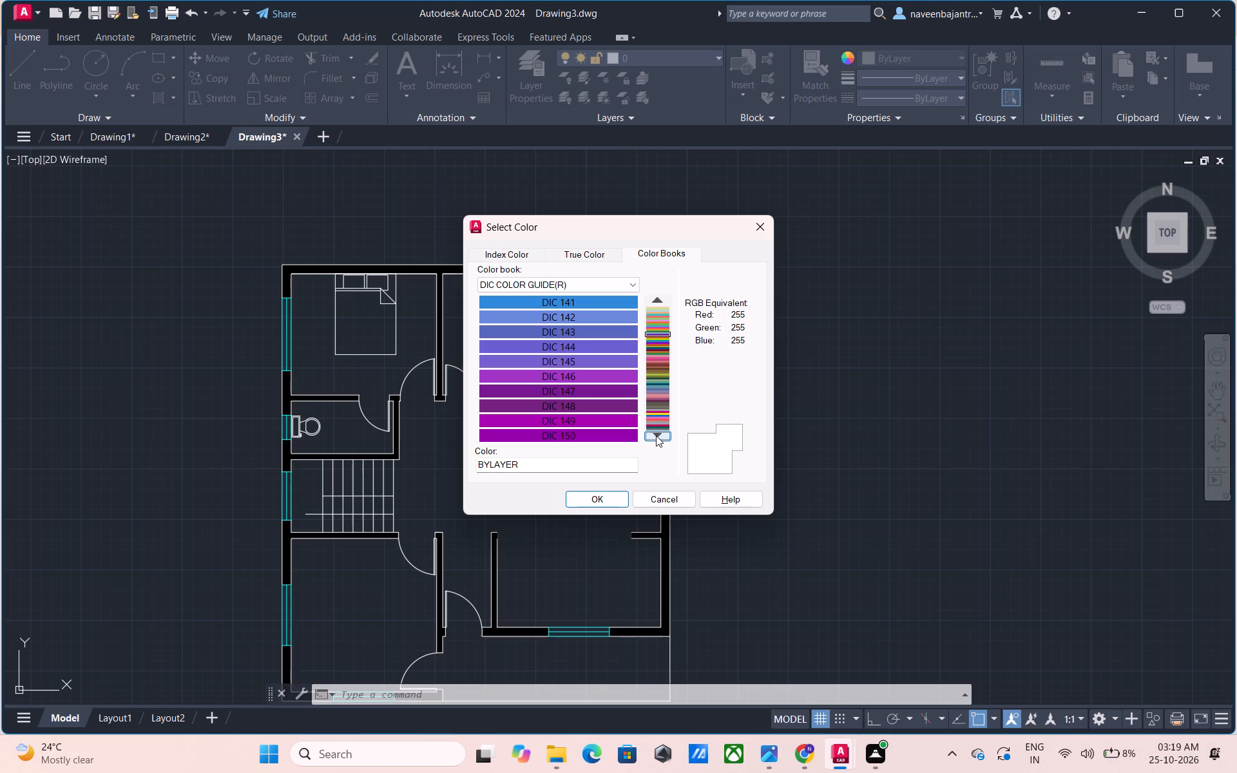
click(656, 435)
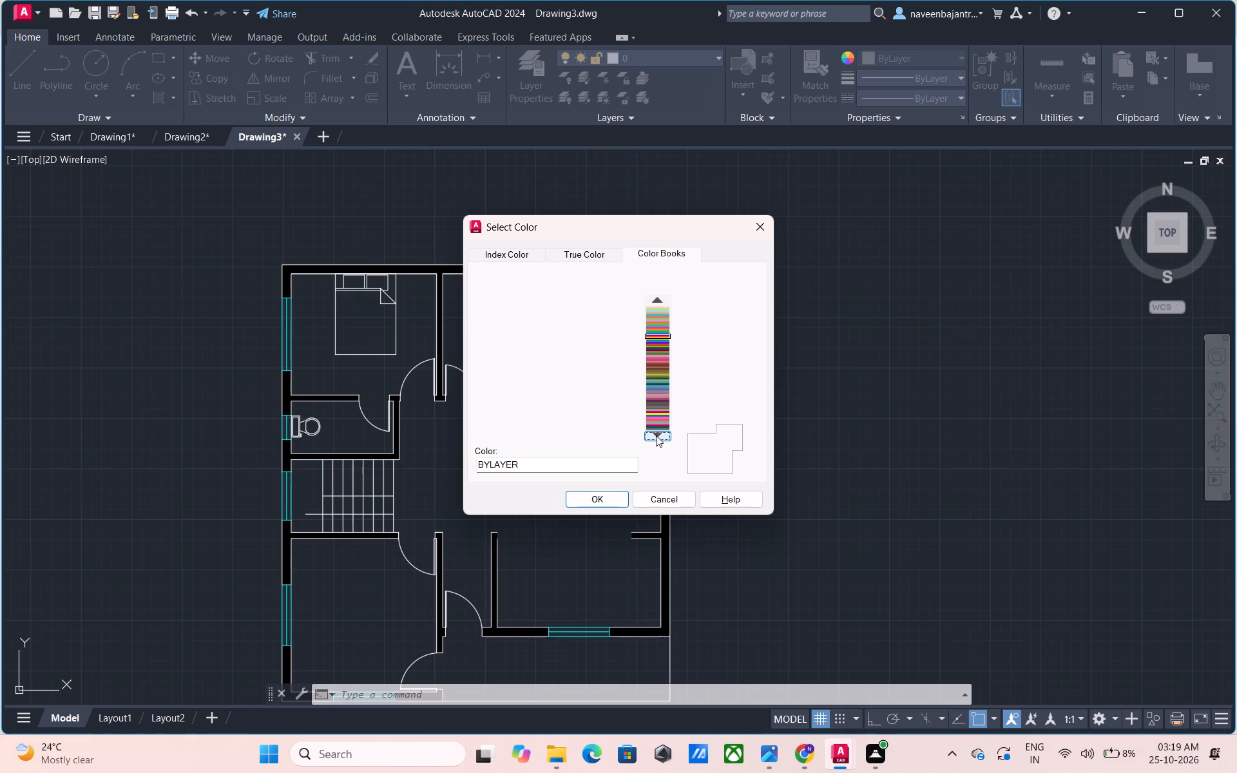
click(656, 435)
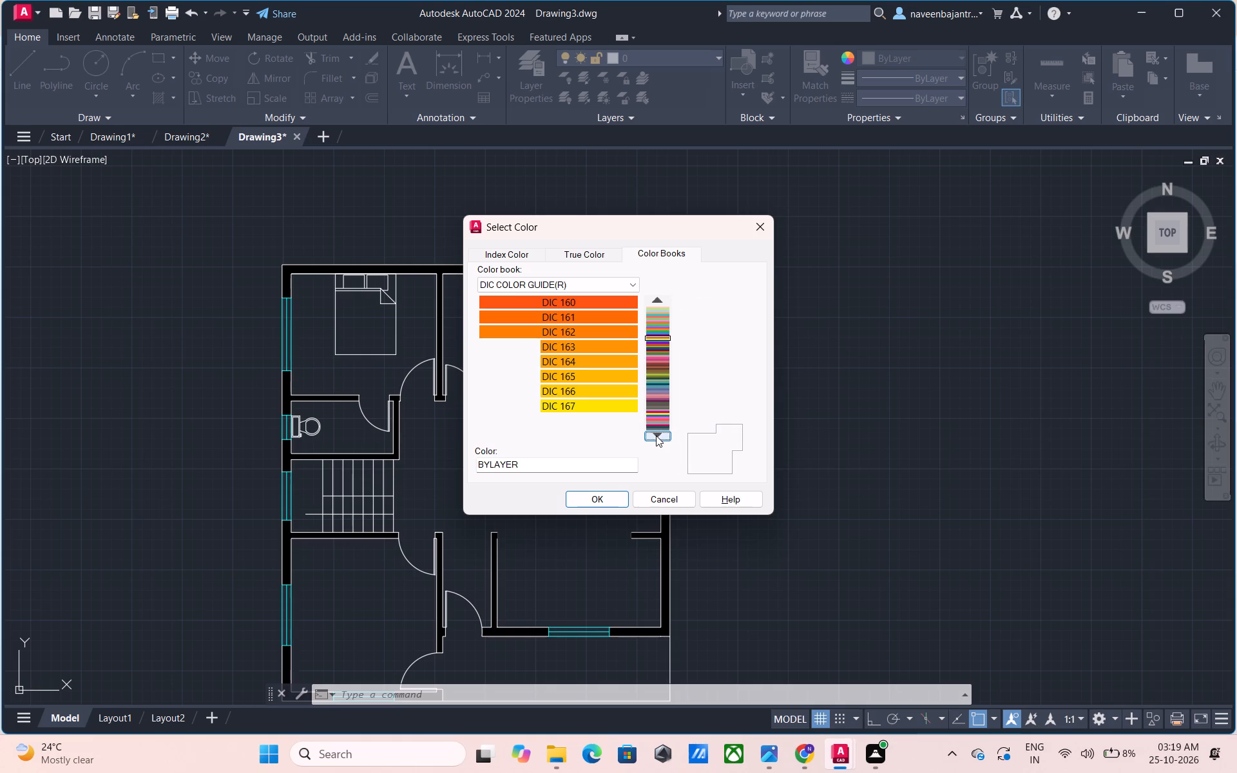
click(657, 432)
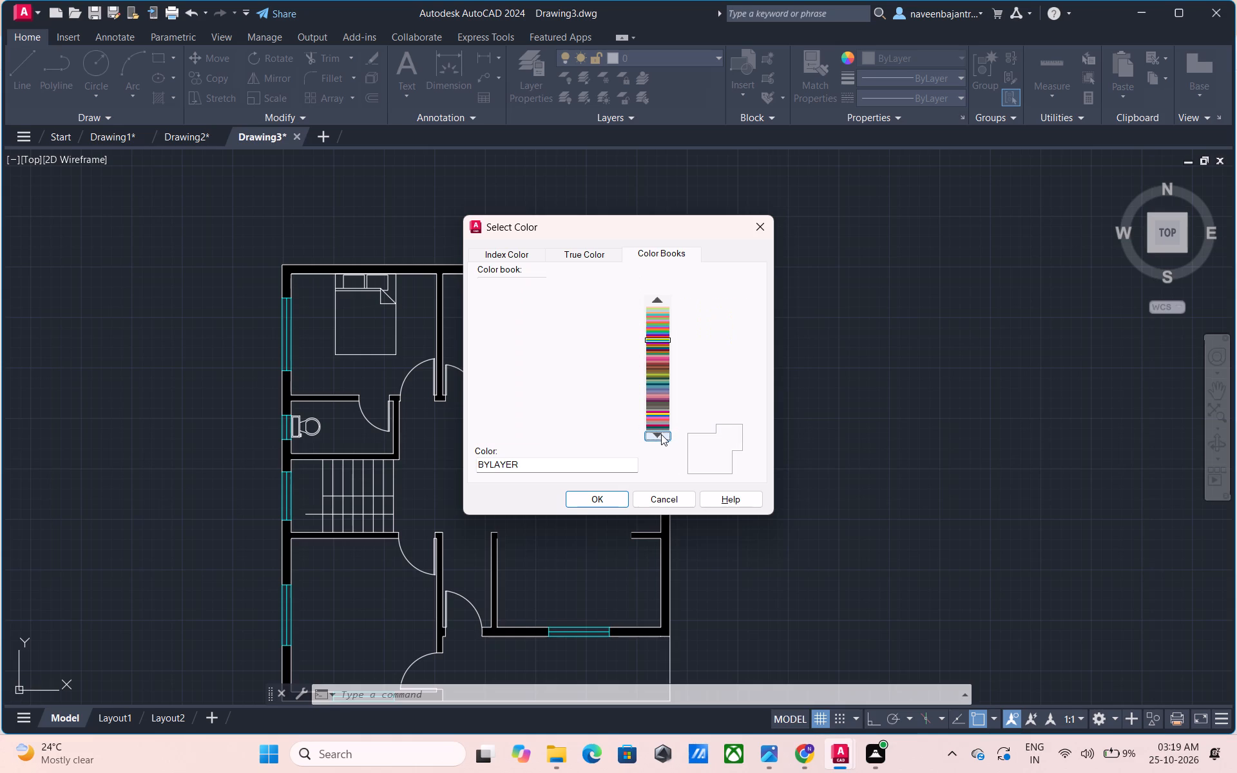
click(661, 434)
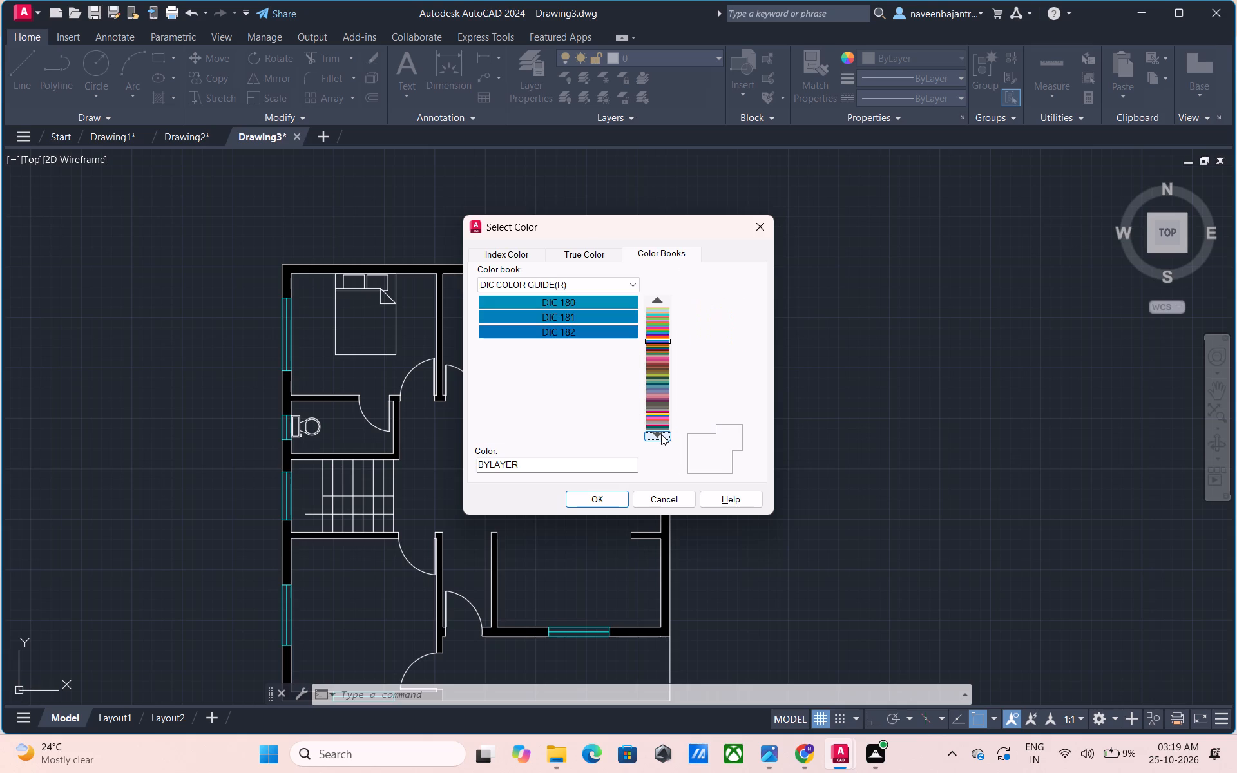
click(661, 434)
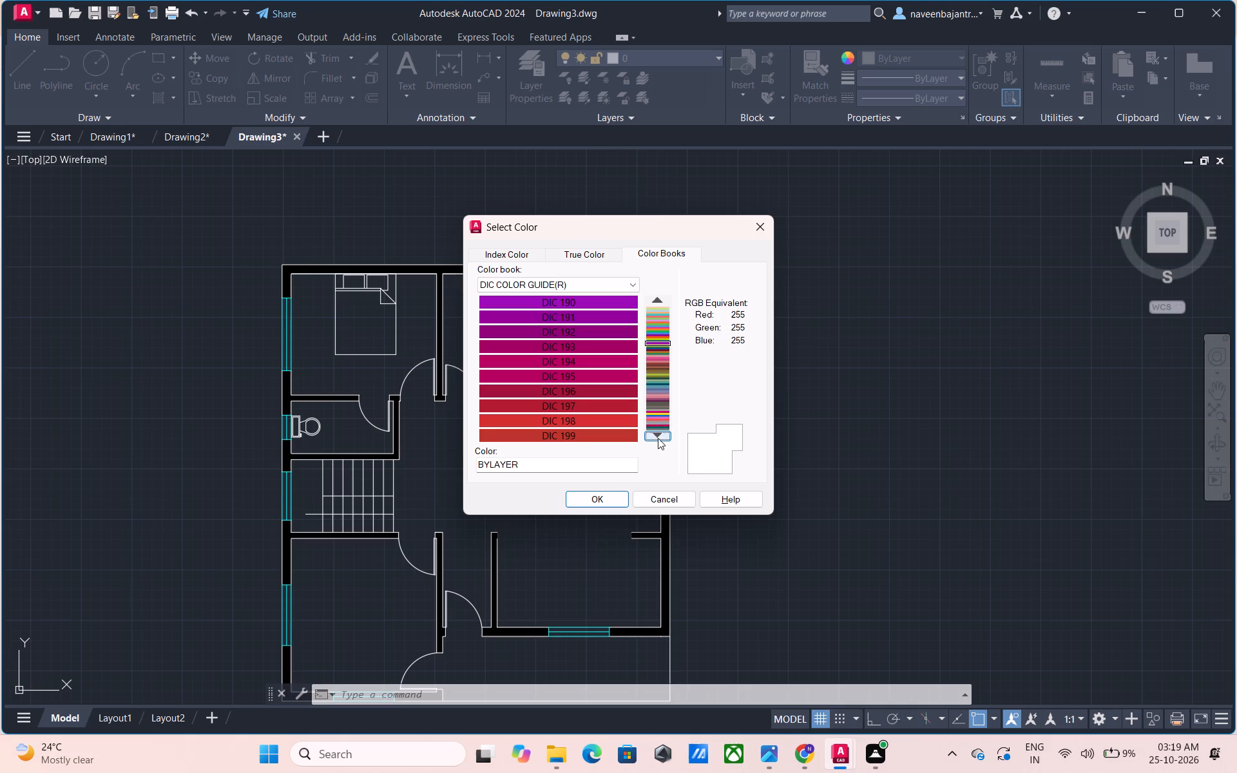
click(655, 435)
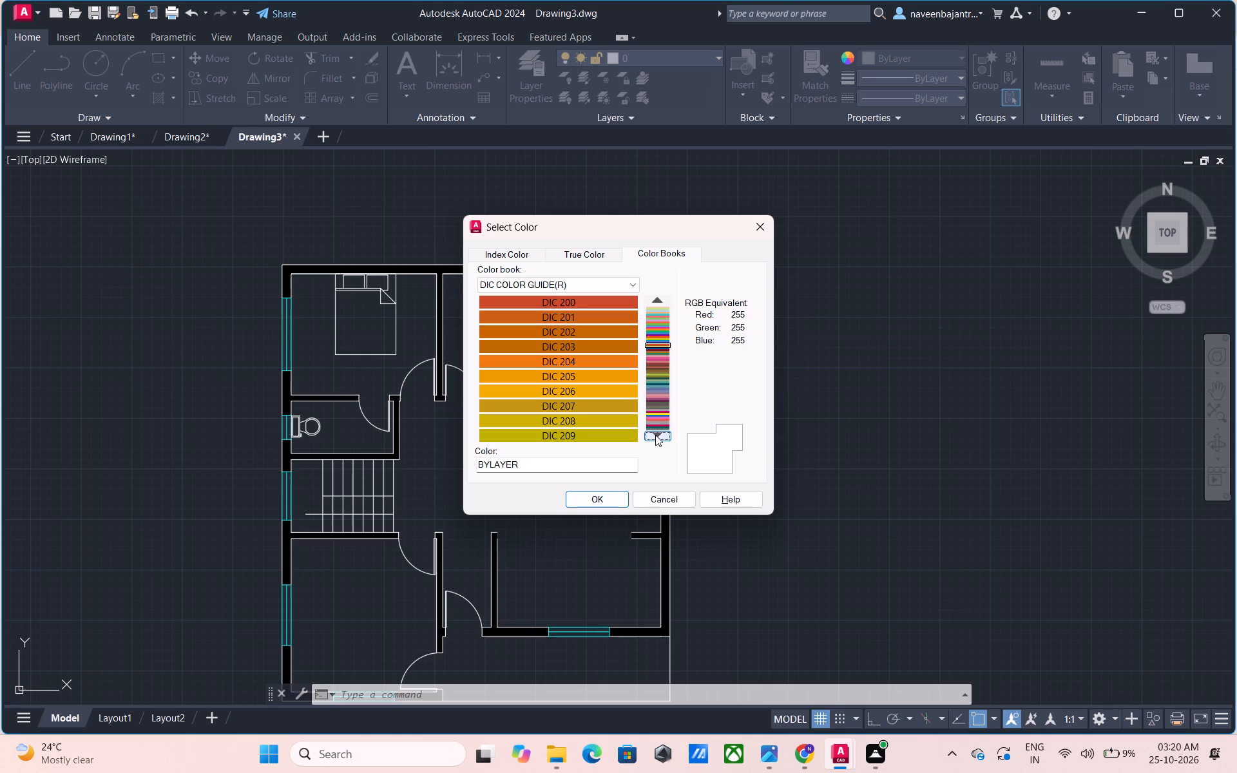
click(655, 435)
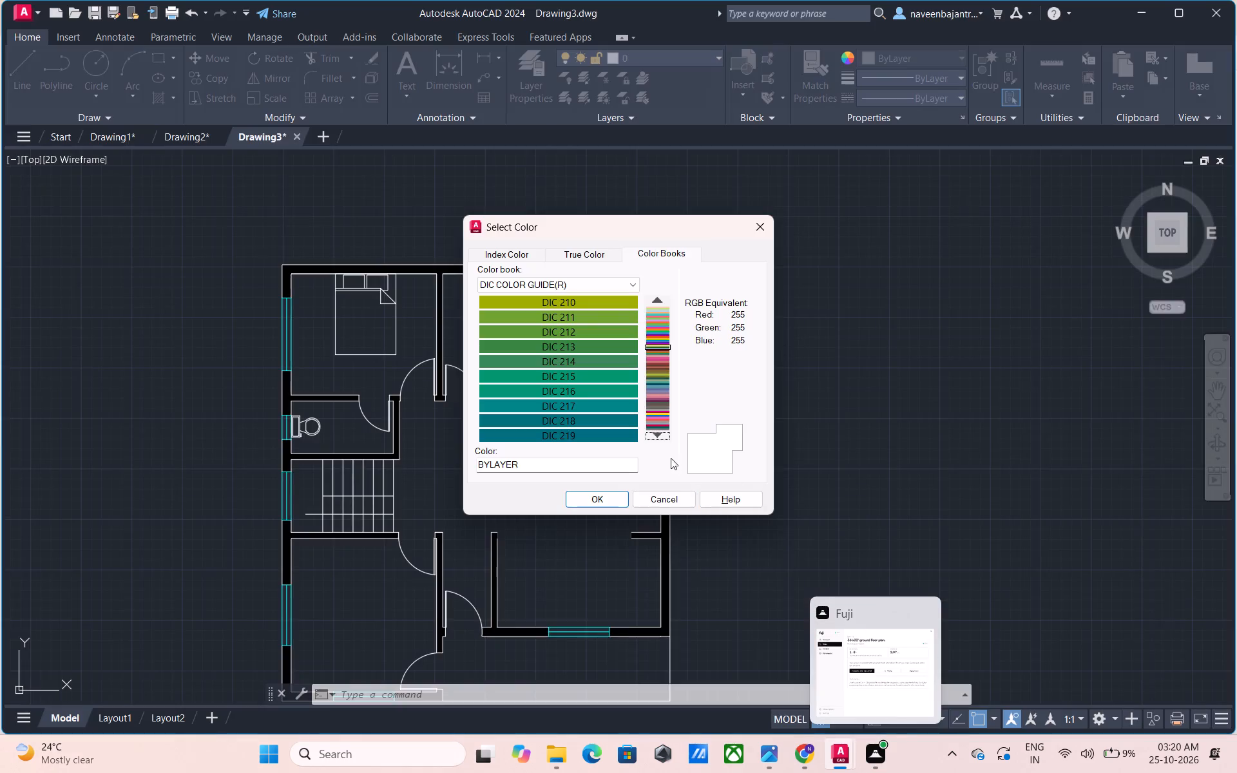
click(660, 439)
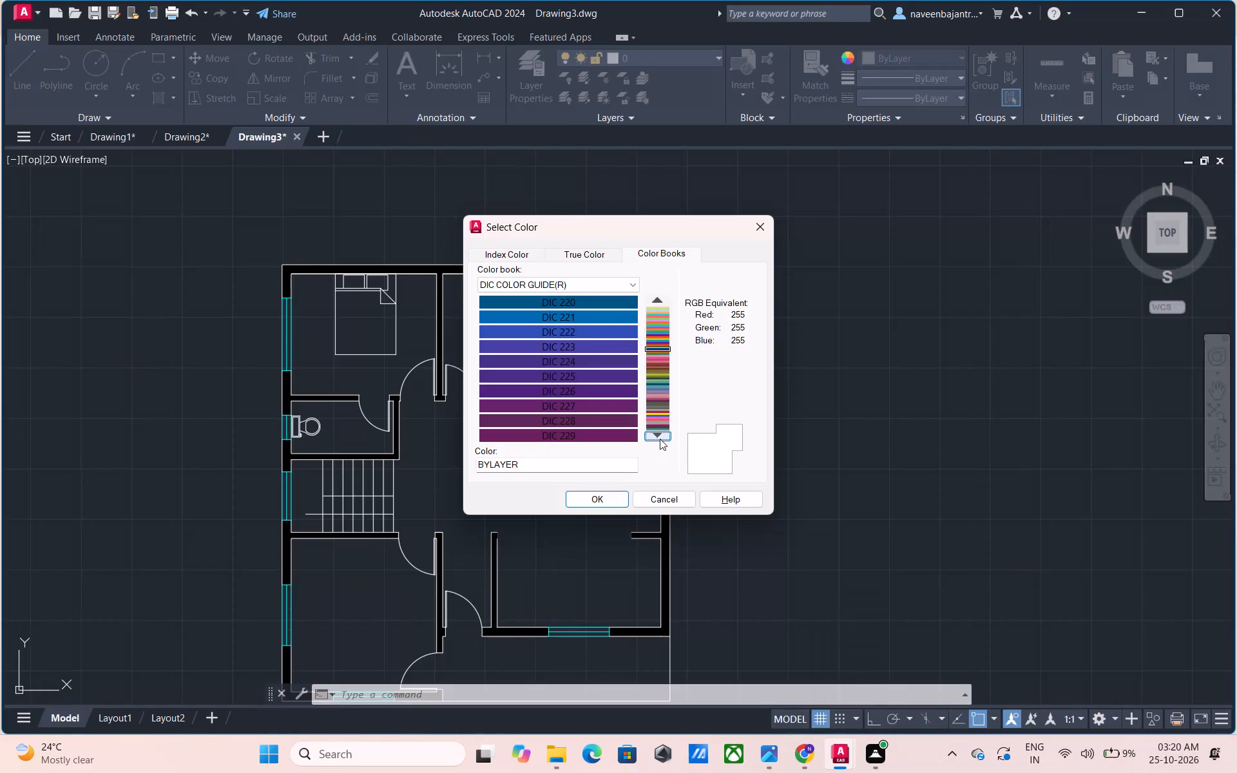
click(660, 439)
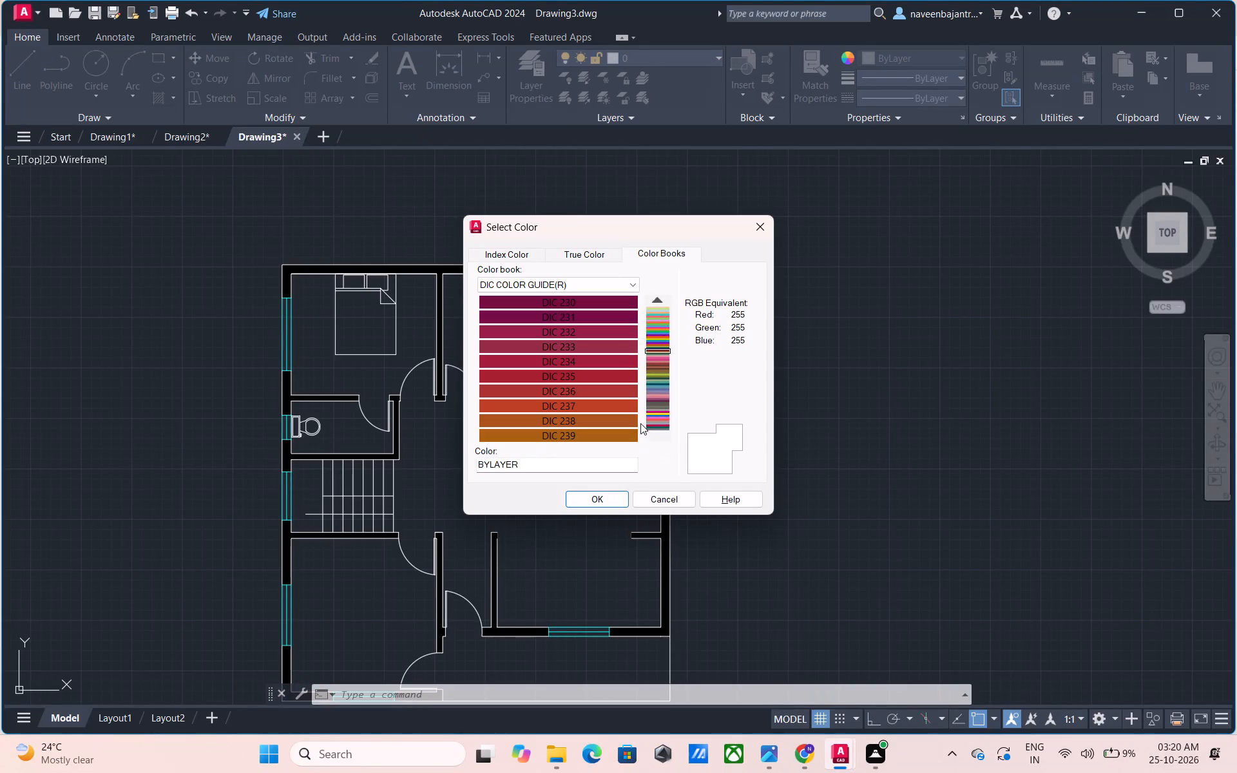
click(655, 432)
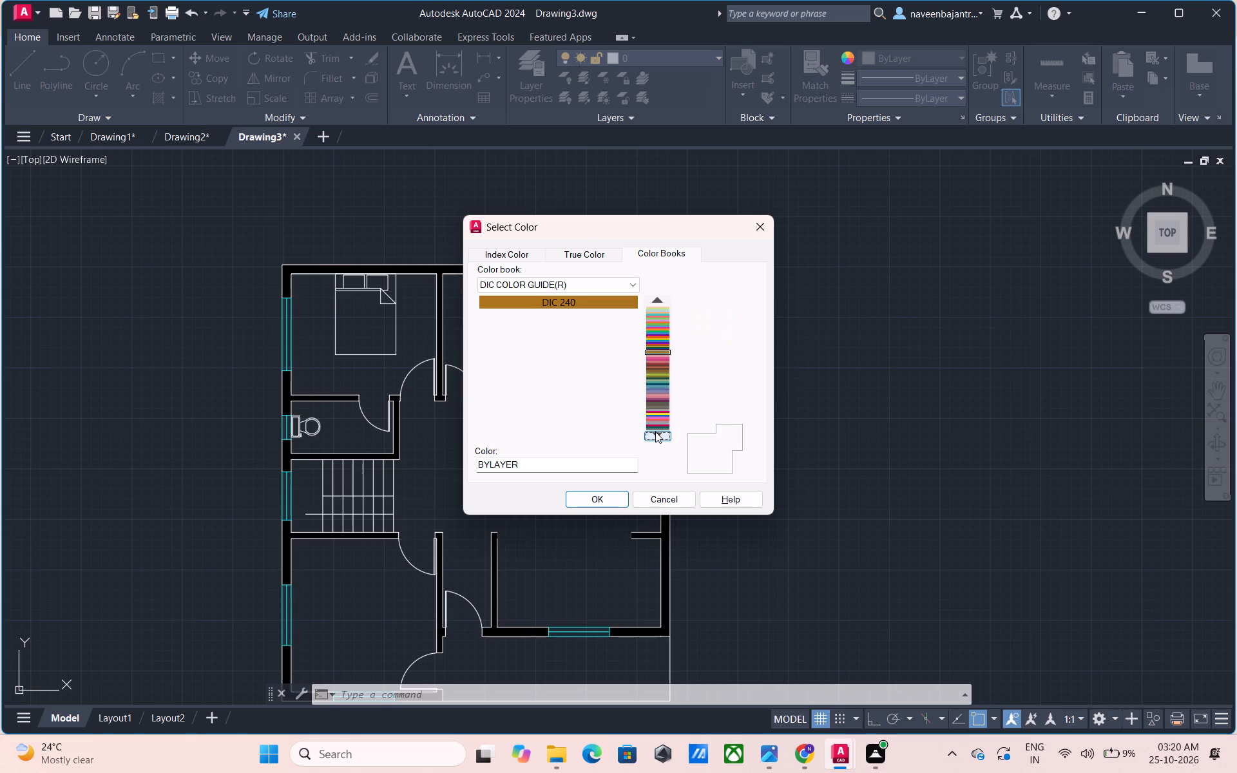
click(648, 502)
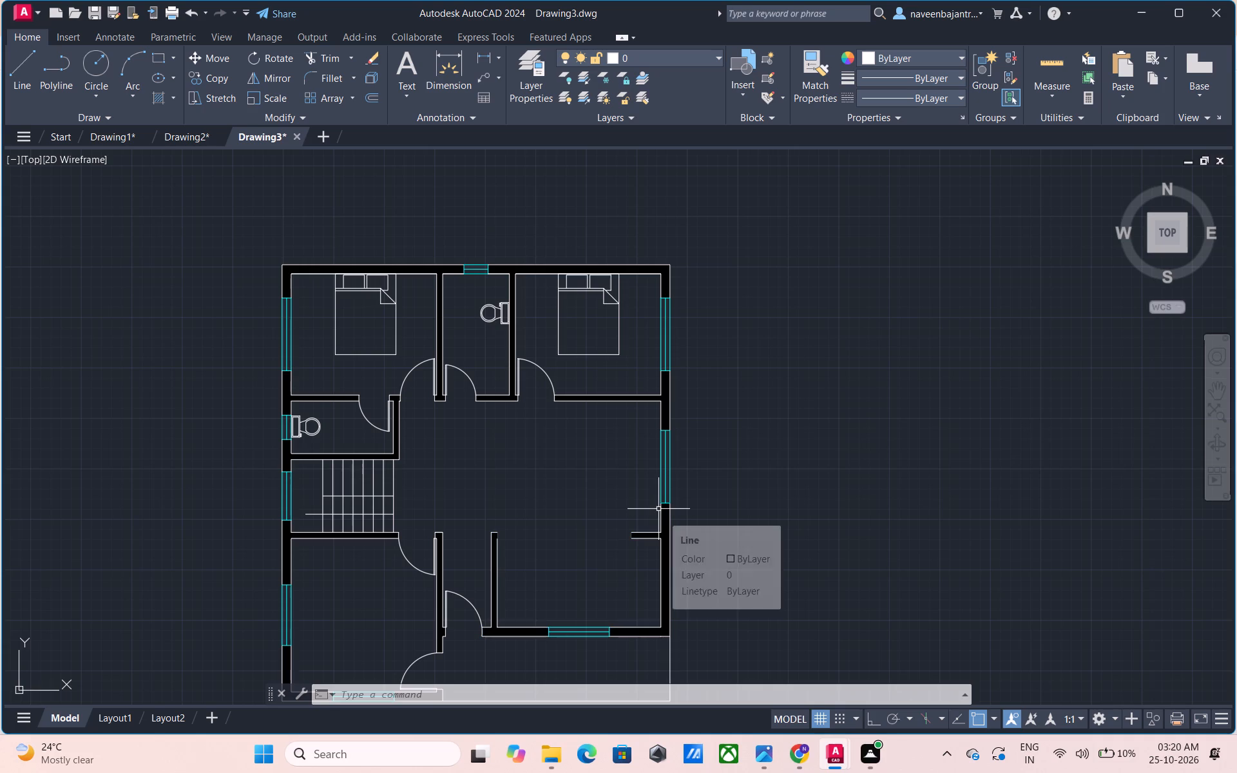
Add 7" high multiline text reading BED ROOM 1 and, on a second line, 12'0"x10'0" below the bed in the upper-left bedroom.
scroll(349, 359, up, 2)
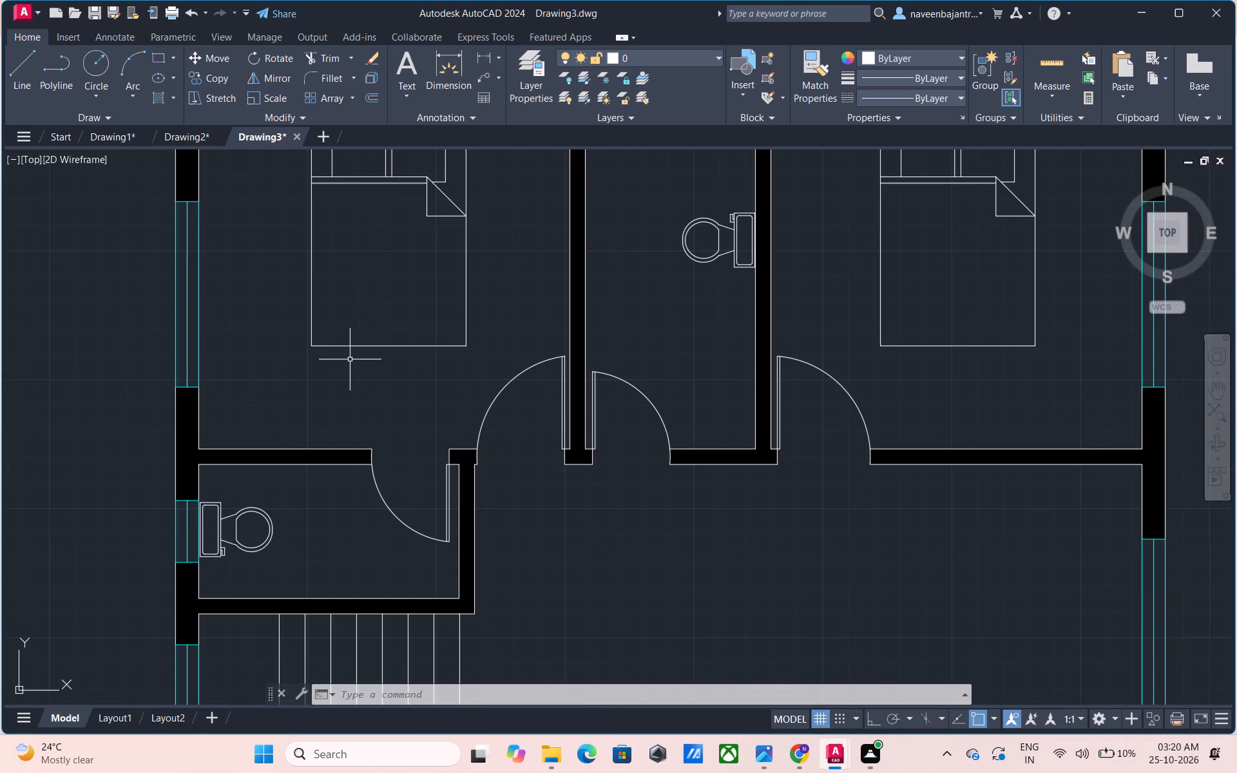
key(Escape)
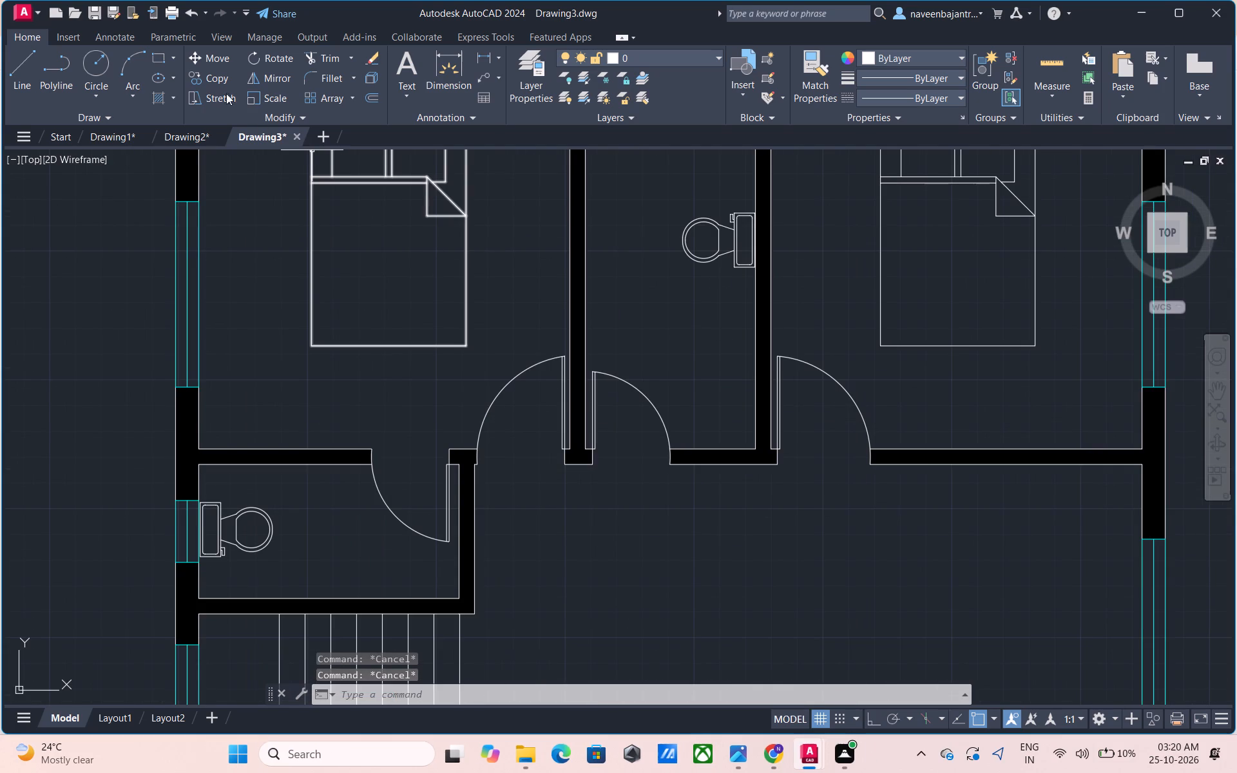
click(397, 68)
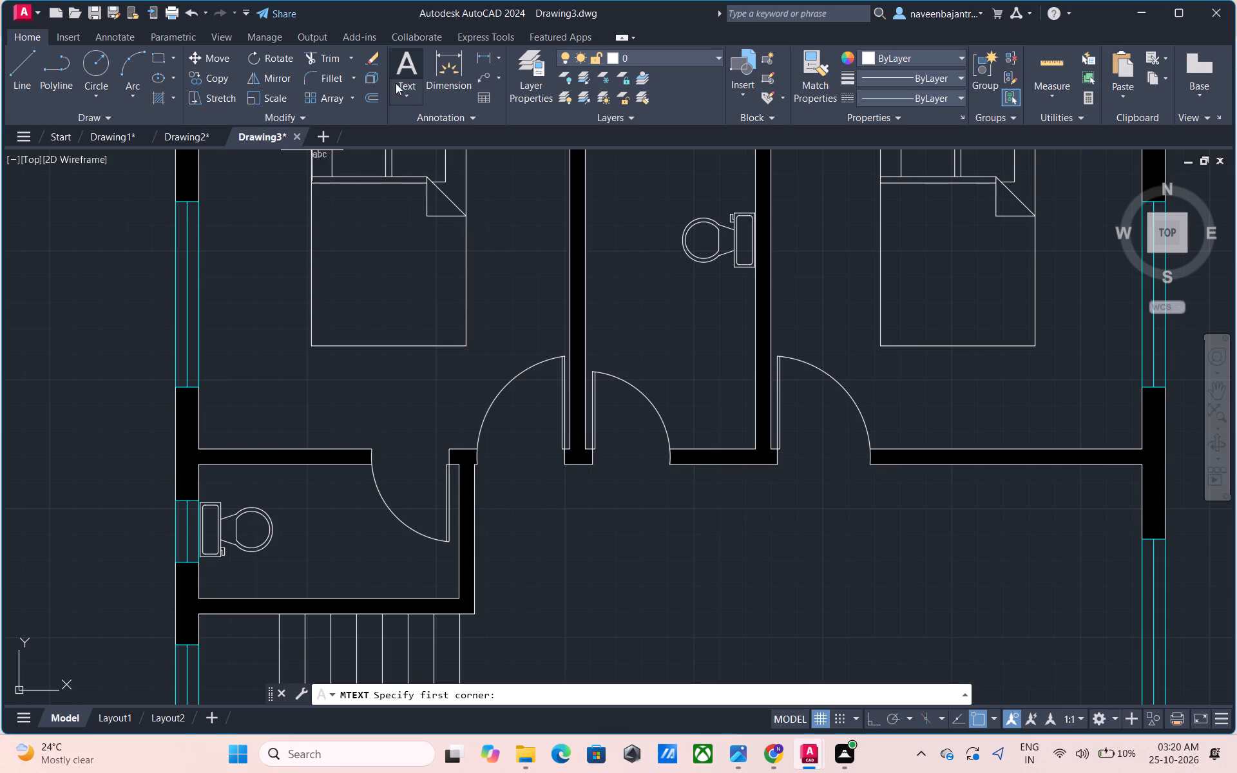
click(256, 361)
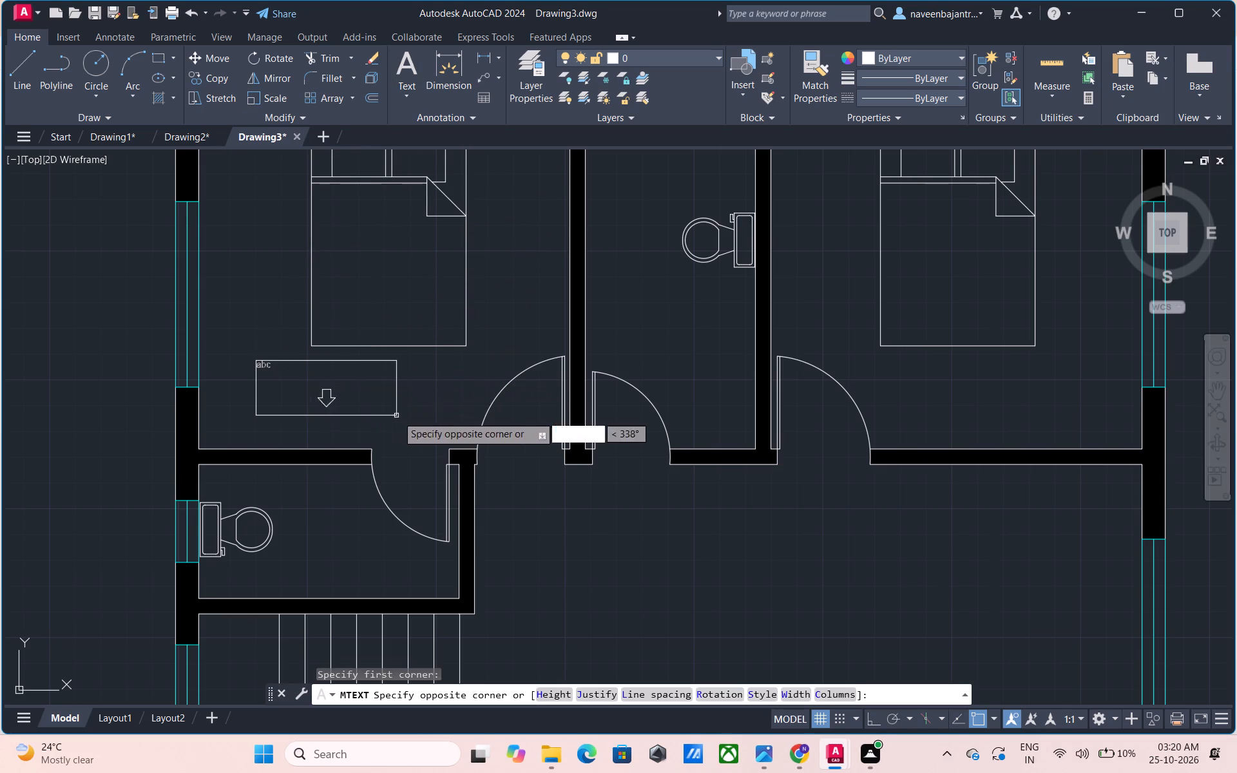
click(460, 419)
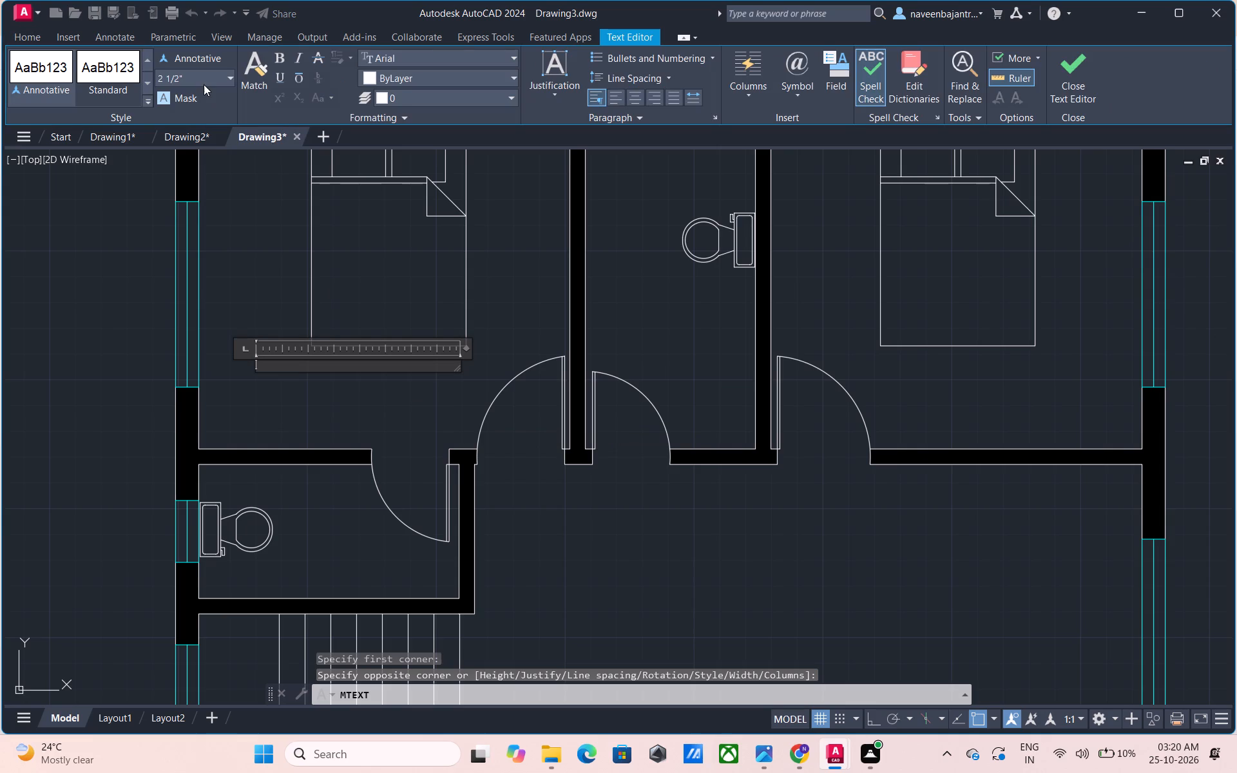
click(201, 78)
key(7)
key(shift+quotedbl)
key(Return)
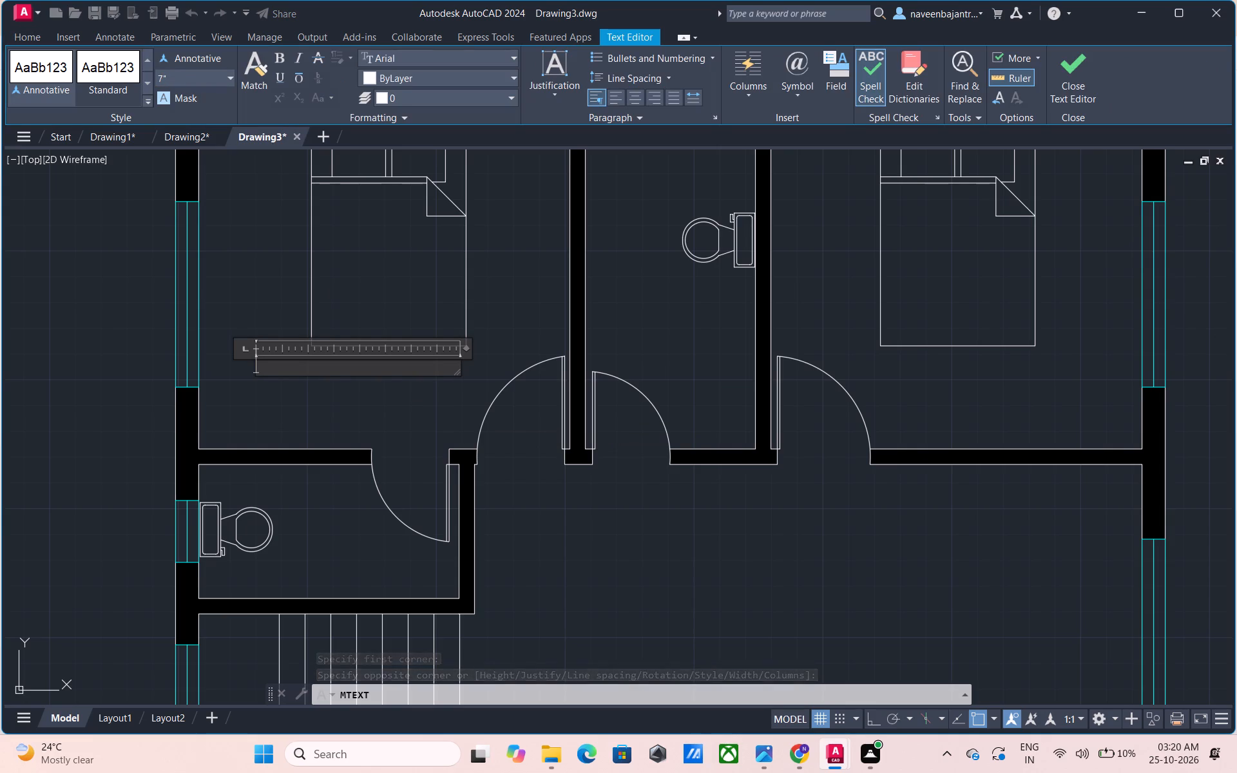
text(BED ROOM)
key(space)
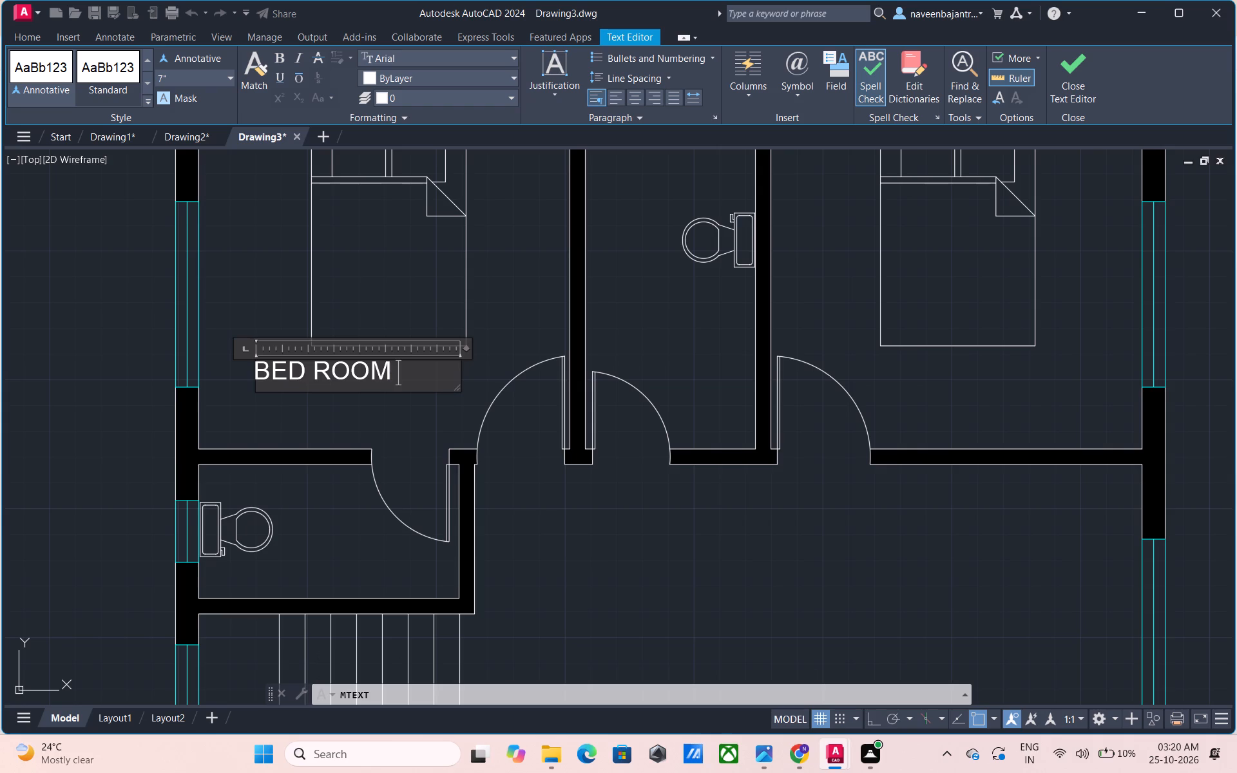
key(1)
key(Return)
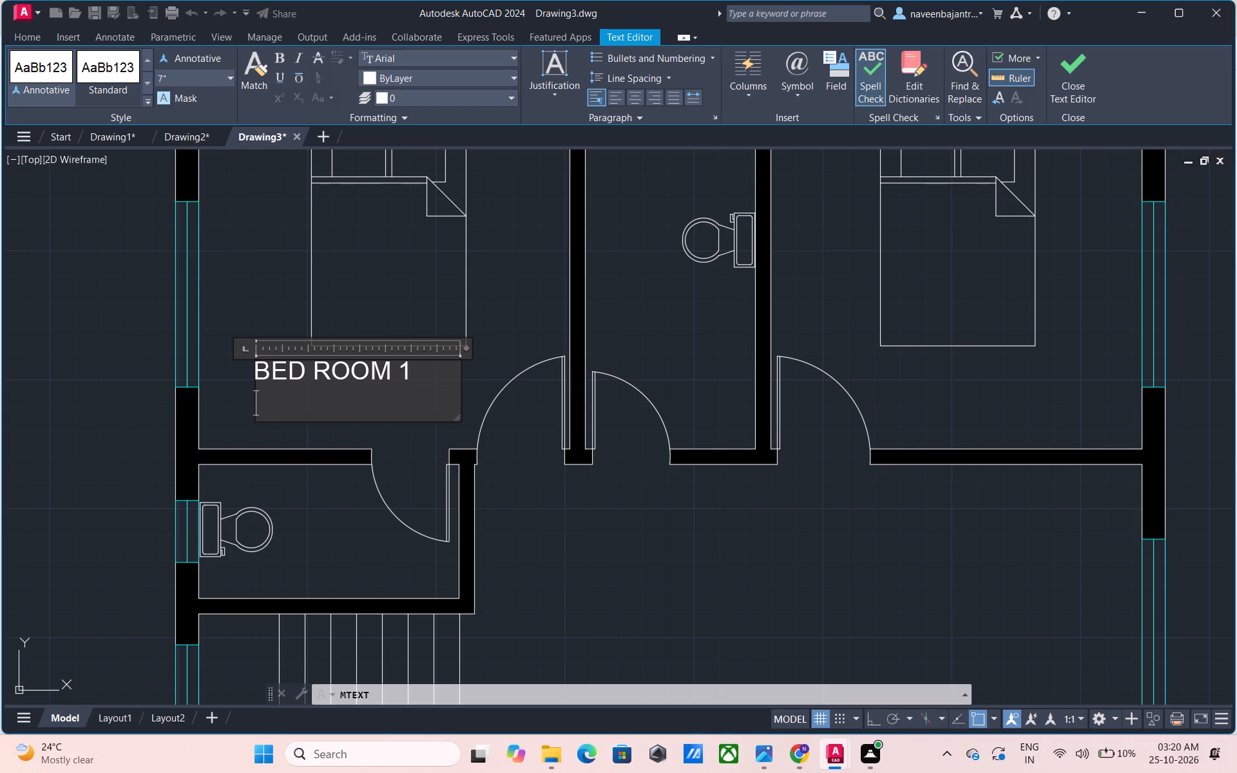
text(12'0")
text(10)
text('0")
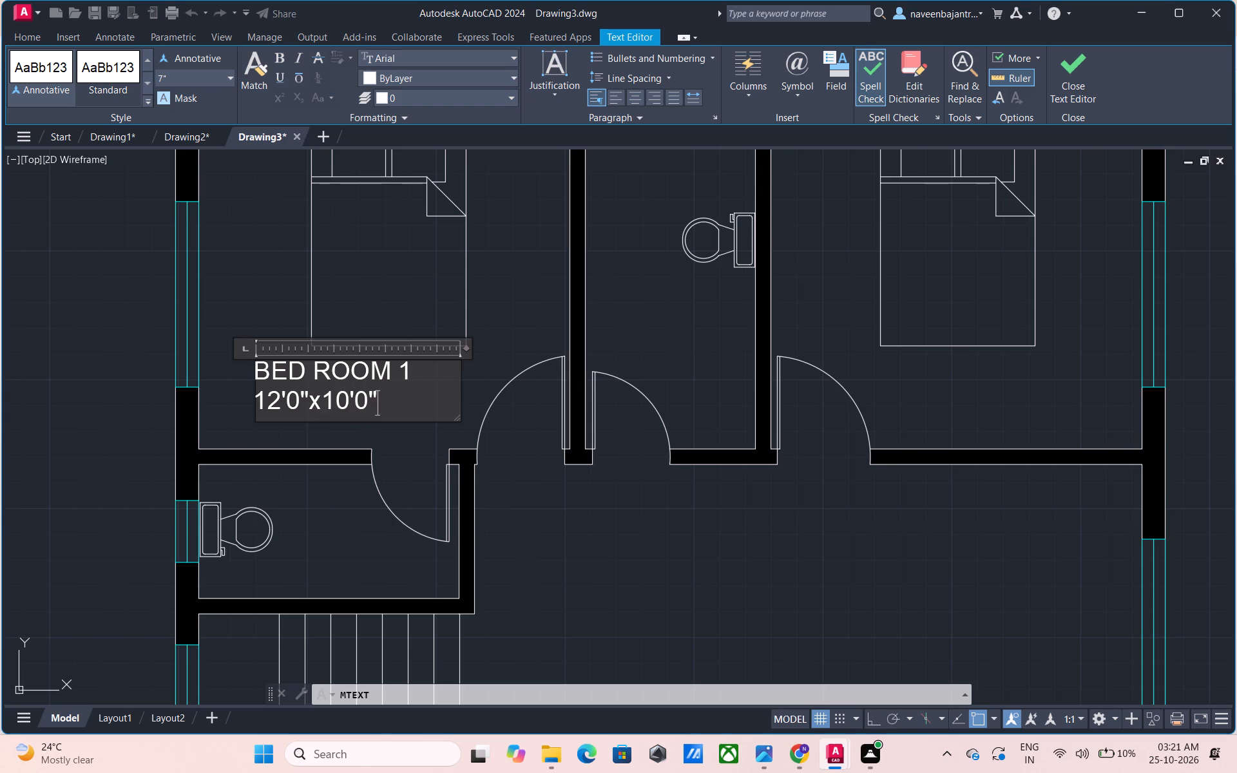
Centre both lines of the BED ROOM 1 label, make them bold, and finish the text.
drag(385, 396, 284, 382)
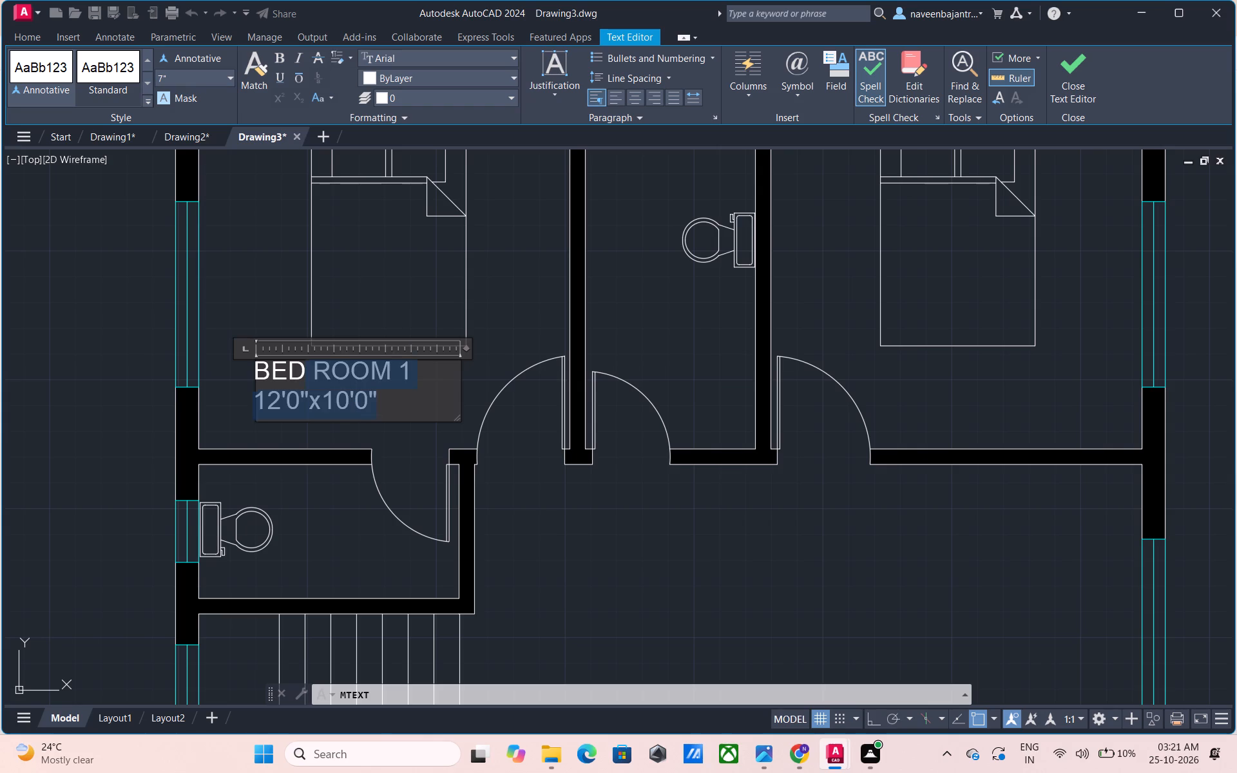
drag(284, 382, 251, 377)
click(629, 100)
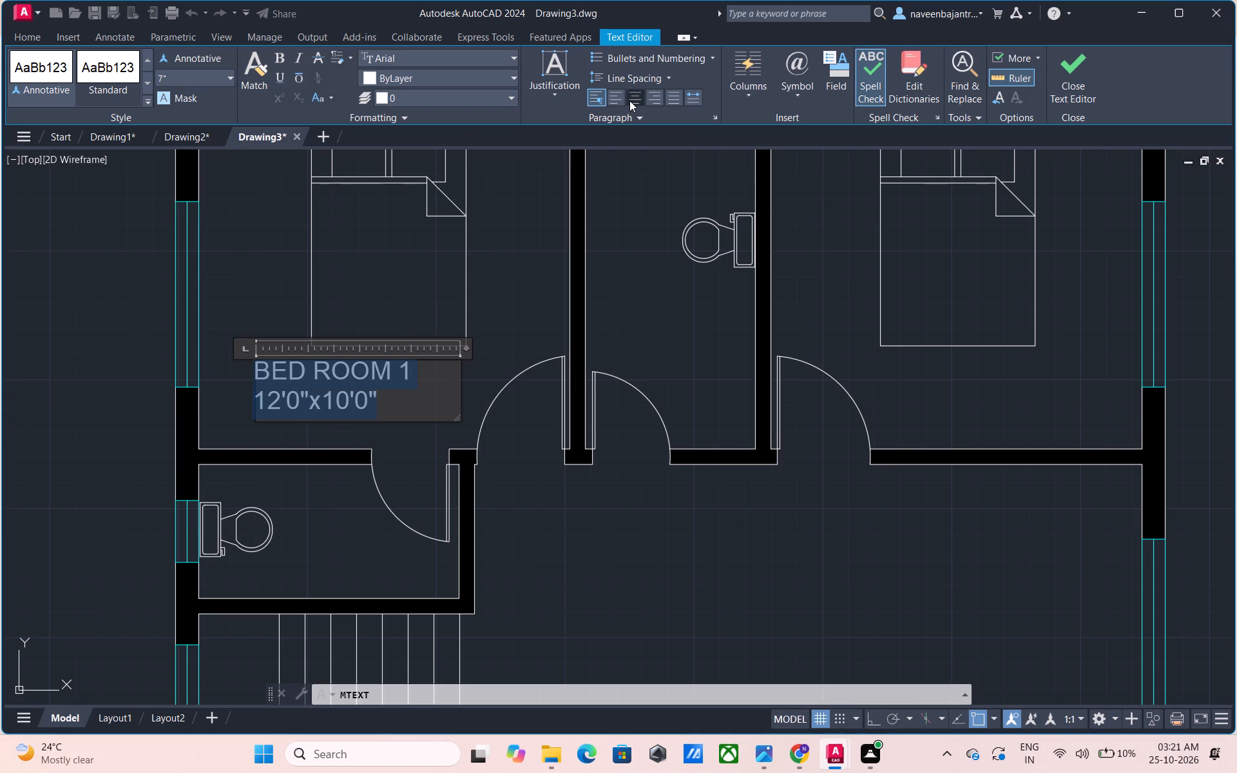
click(281, 58)
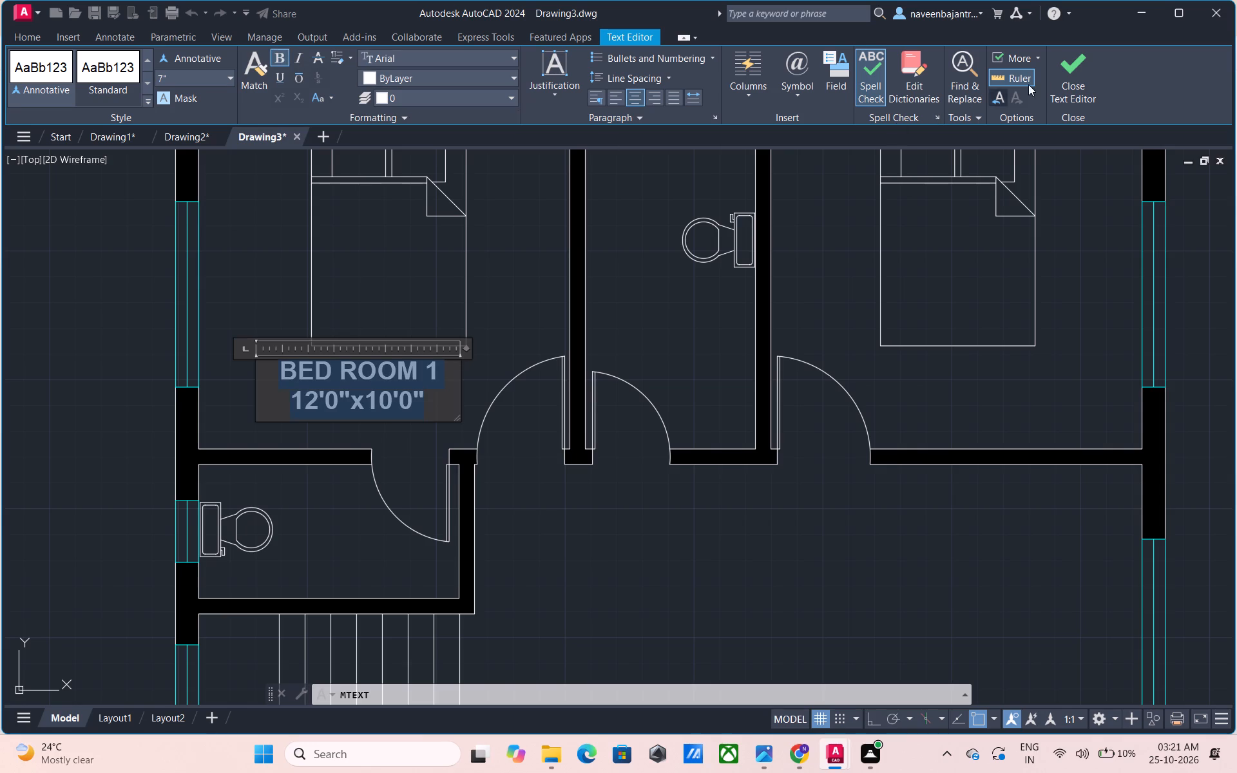
click(1055, 77)
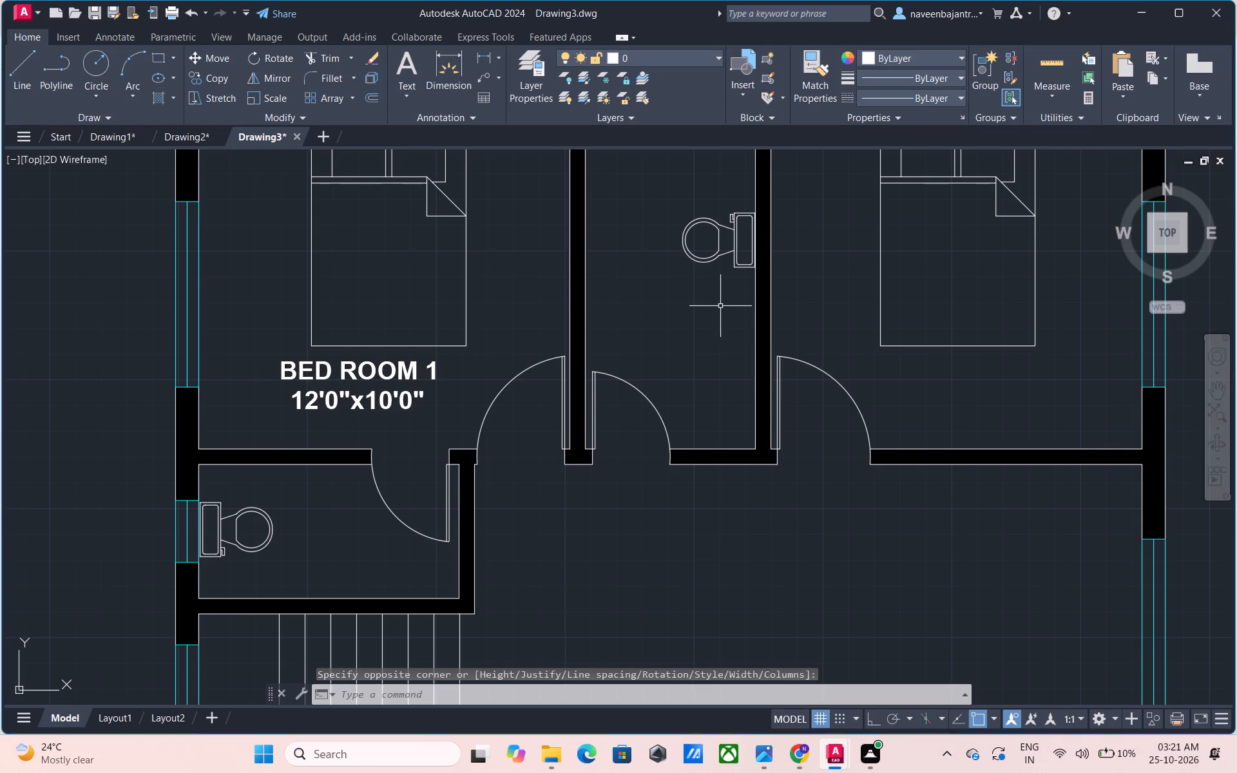
Add 7" high multiline text reading TOILET and, on a second line, 5'6"x10'0" below the toilet fixture between the two bedrooms.
middle_drag(710, 294, 606, 314)
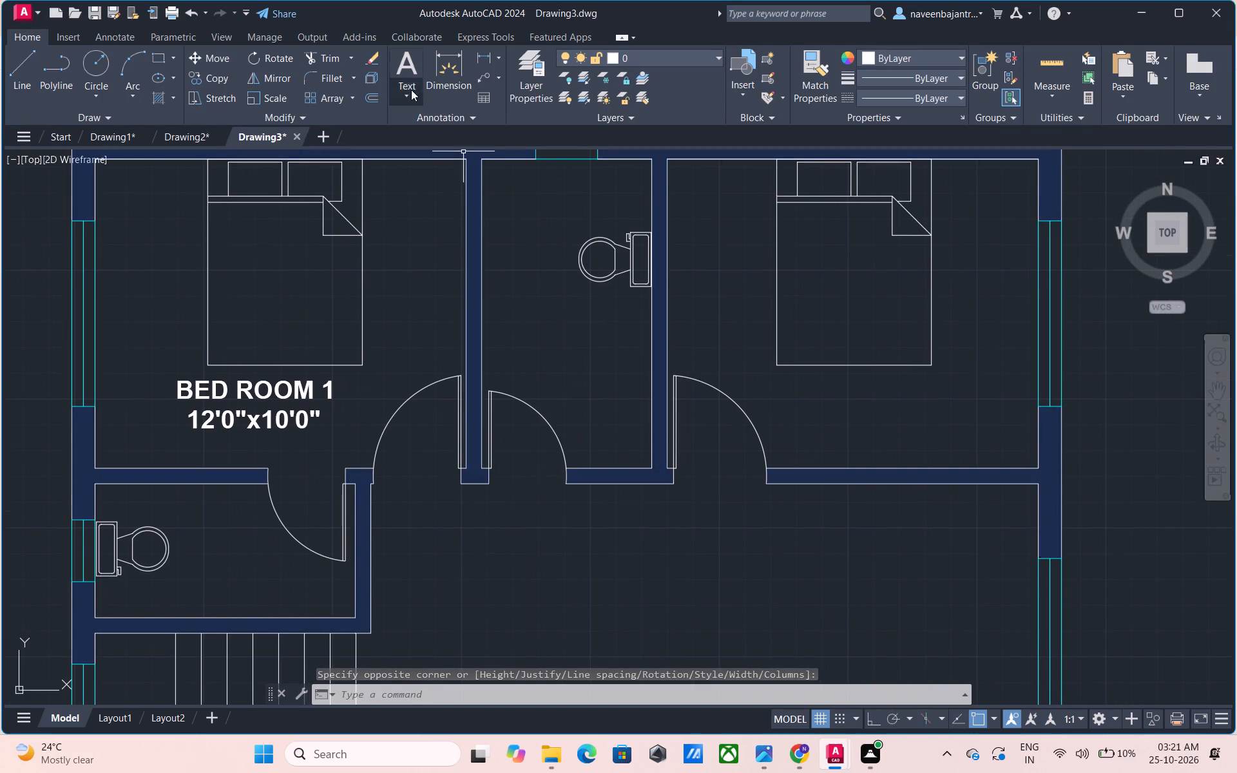
click(409, 66)
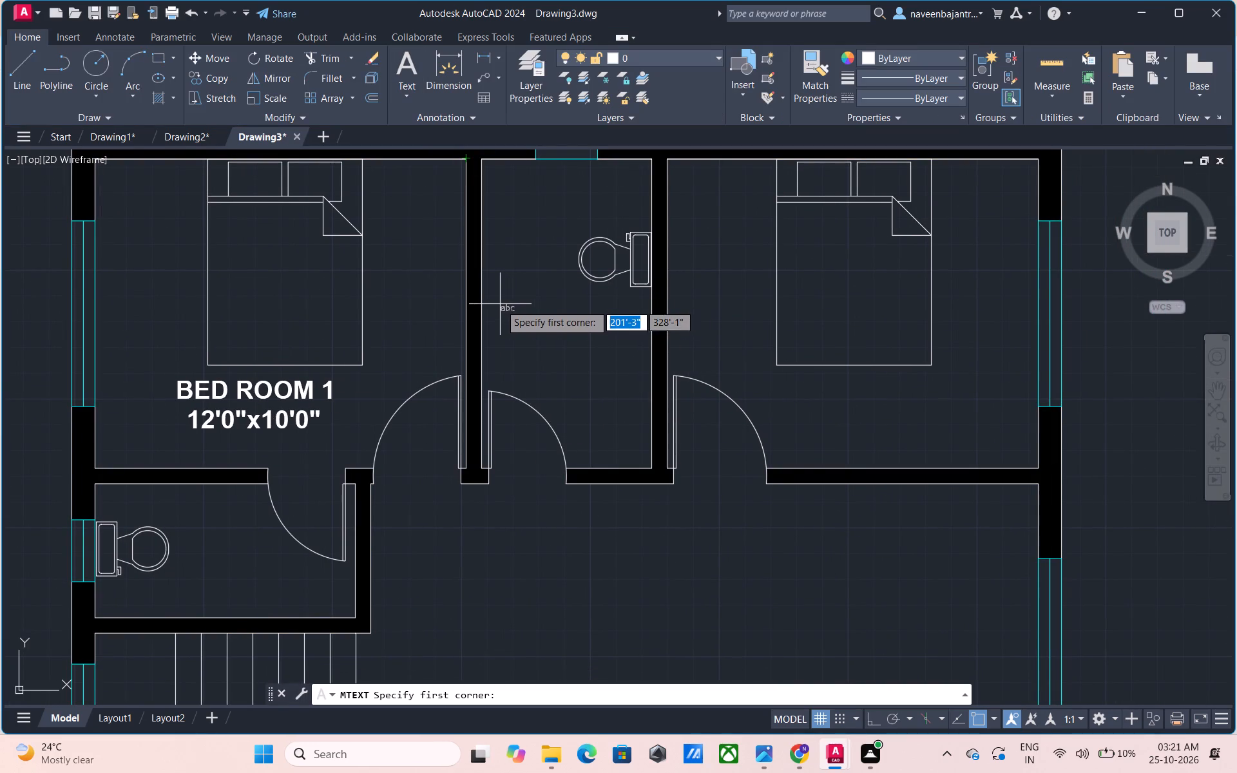
click(495, 302)
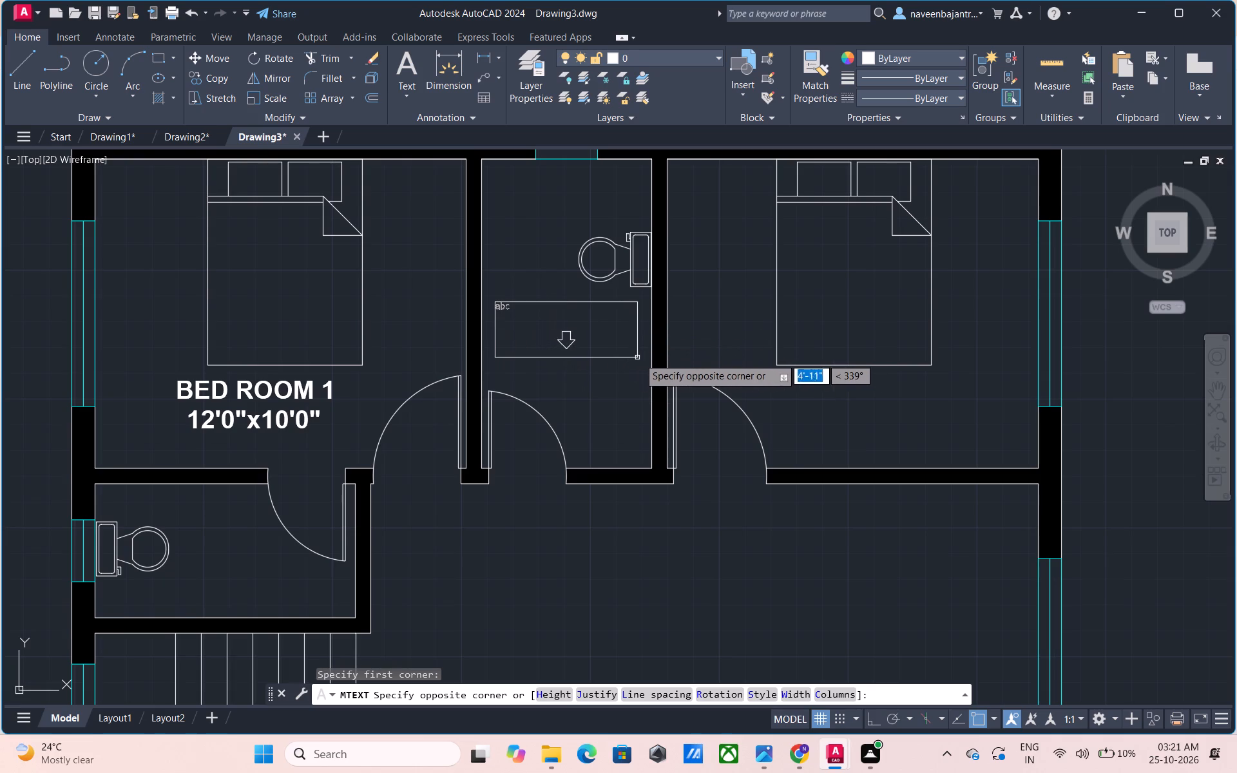
click(641, 358)
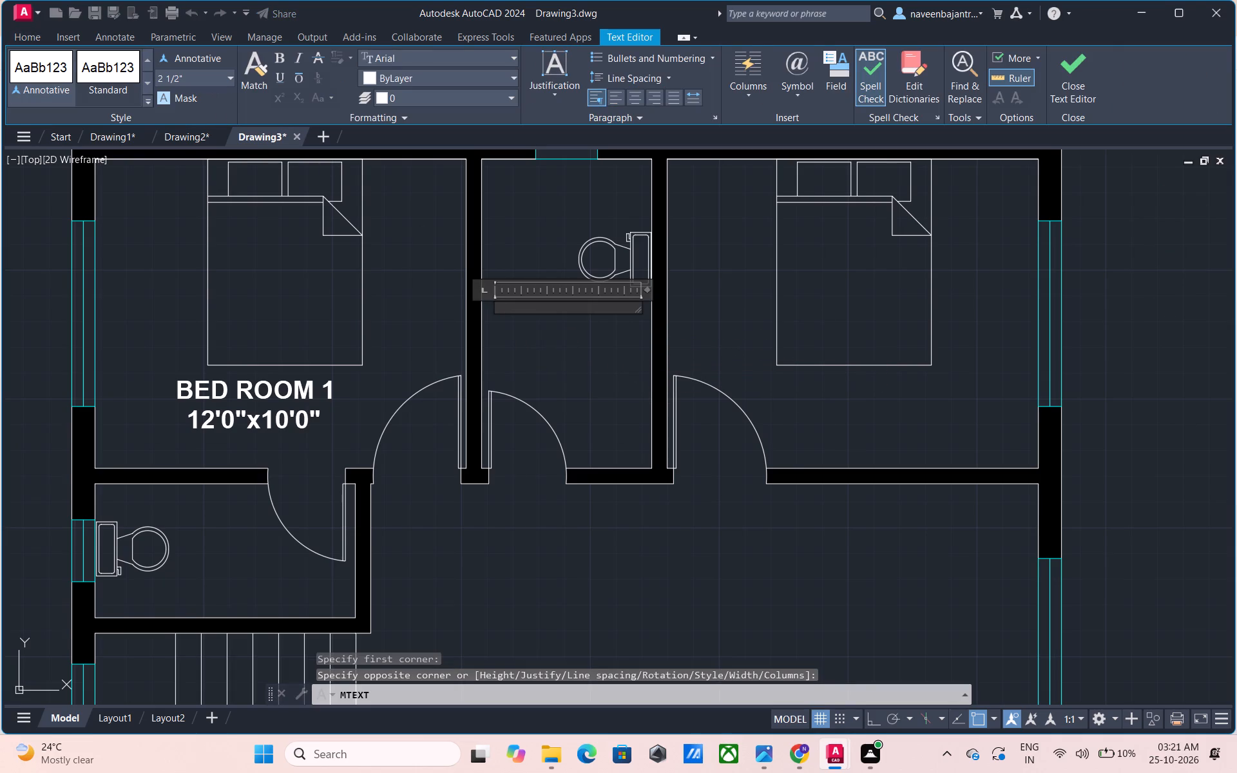
click(204, 79)
key(7)
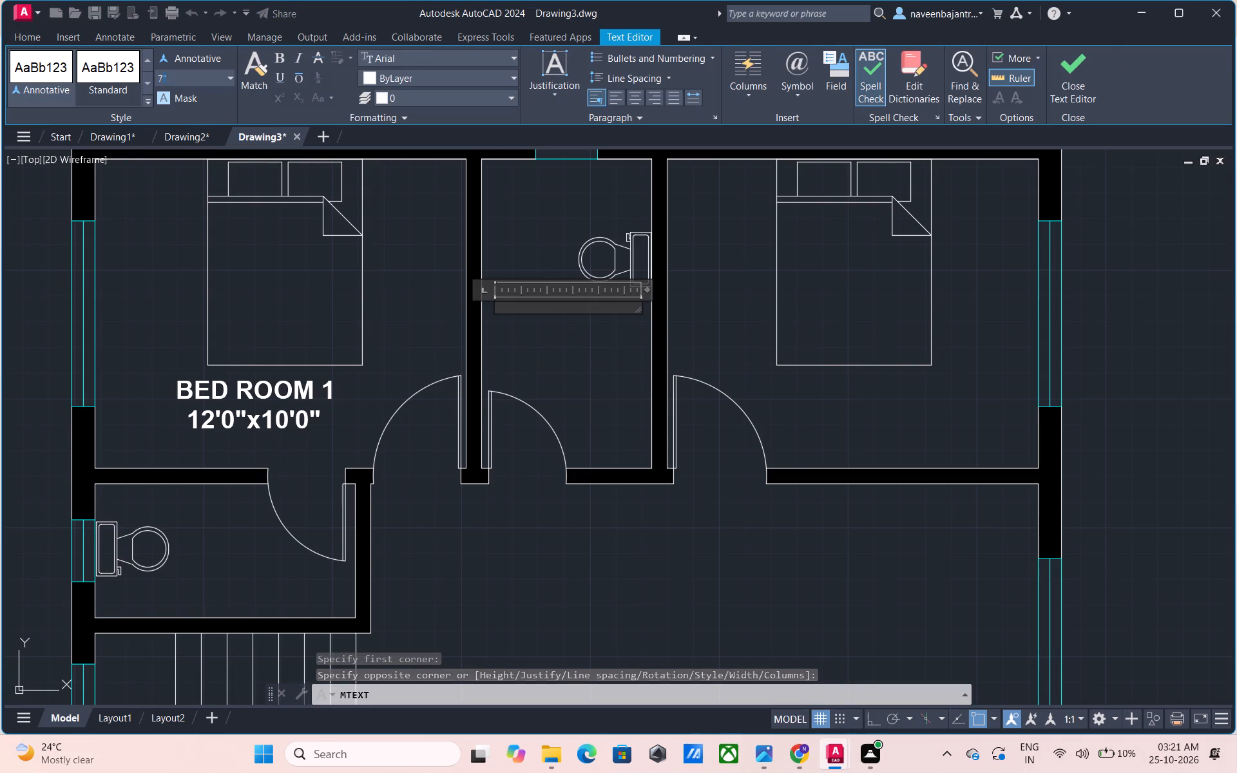
key(shift+quotedbl)
key(Return)
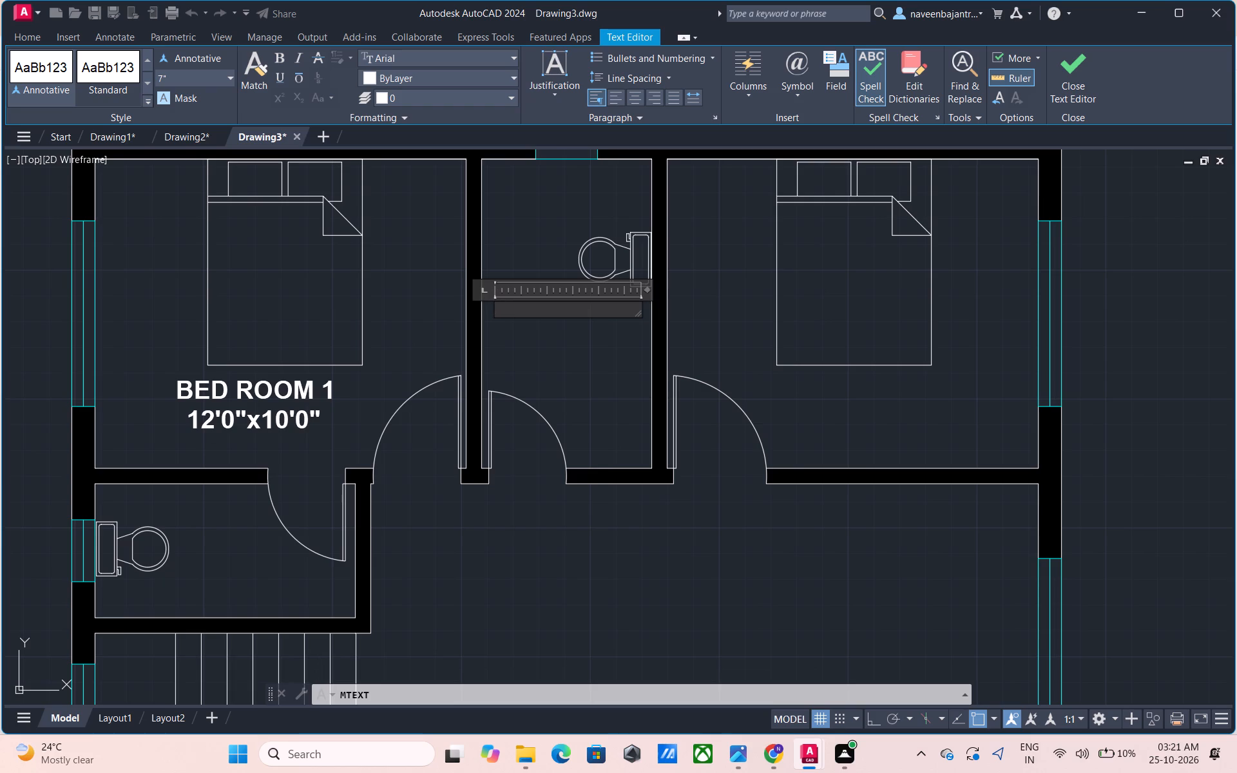
text(TOILET)
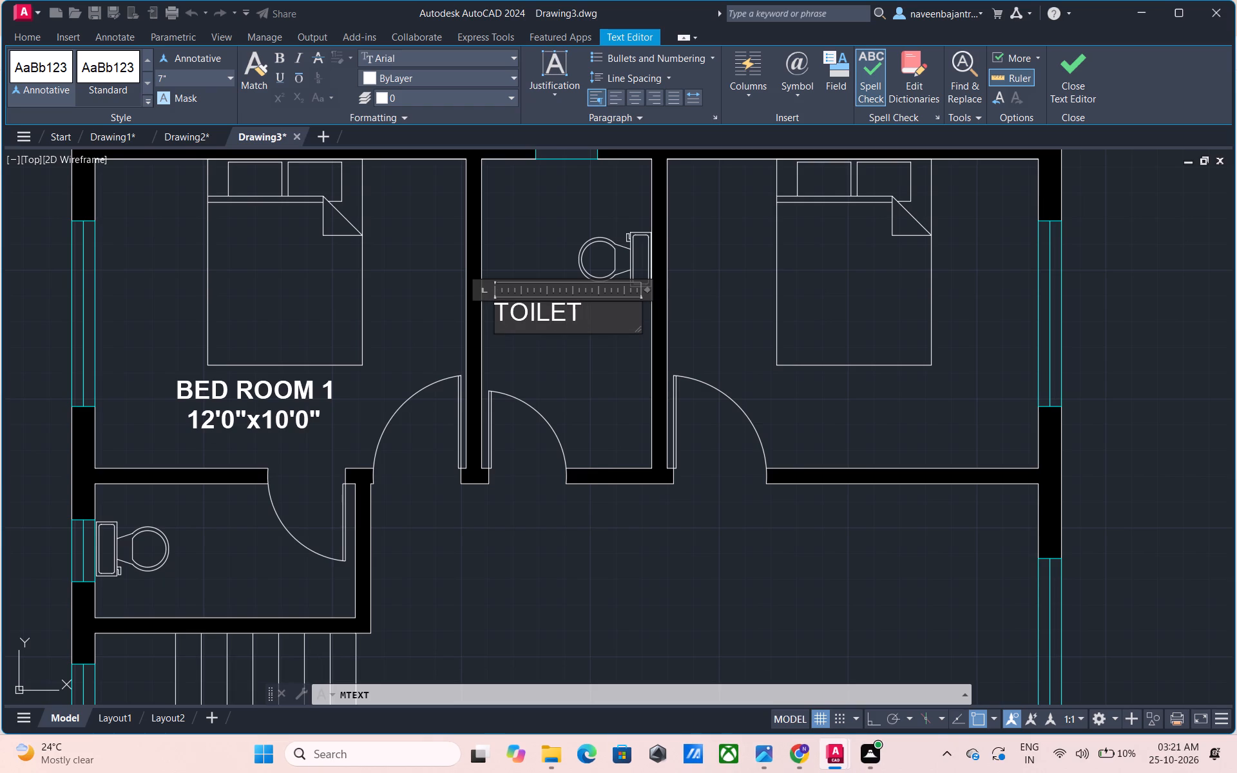
key(Return)
text(5')
key(6)
key(shift+quotedbl)
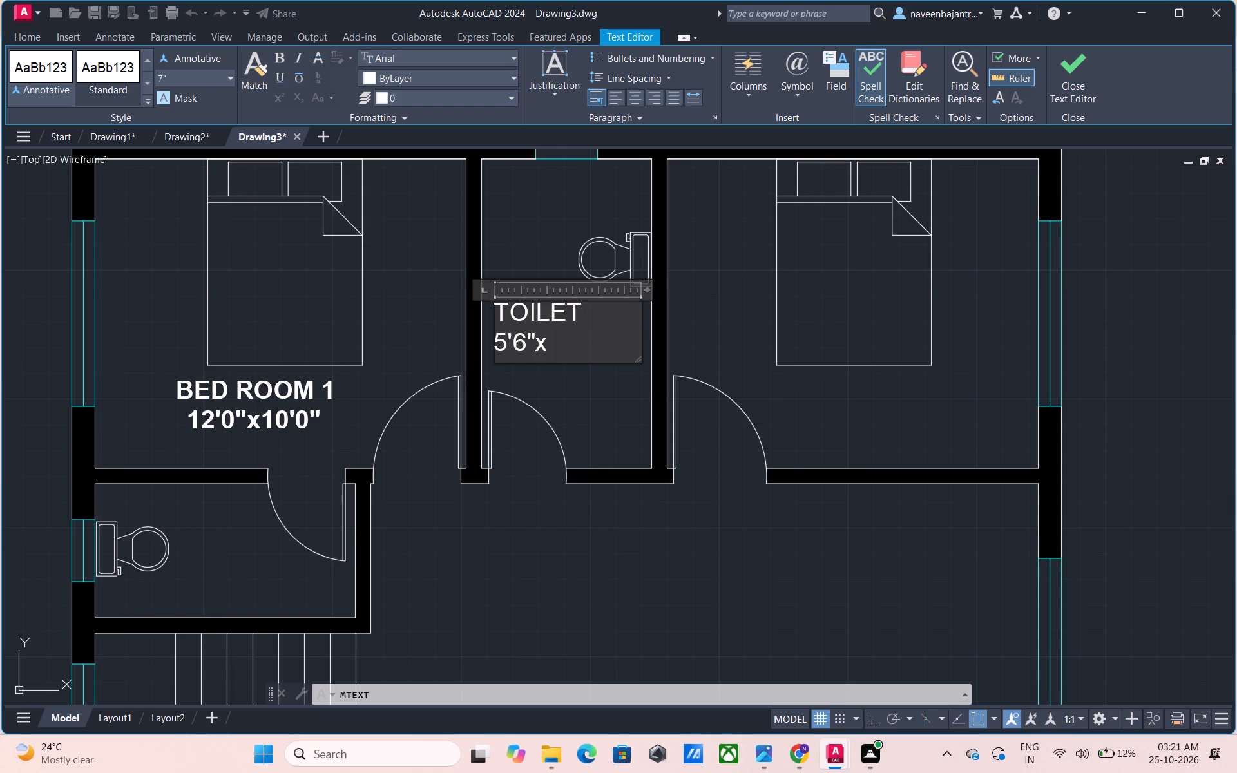
text(10'0)
key(shift+quotedbl)
Centre both lines of the TOILET label, make them bold, and finish the text.
drag(608, 342, 605, 342)
drag(605, 342, 497, 310)
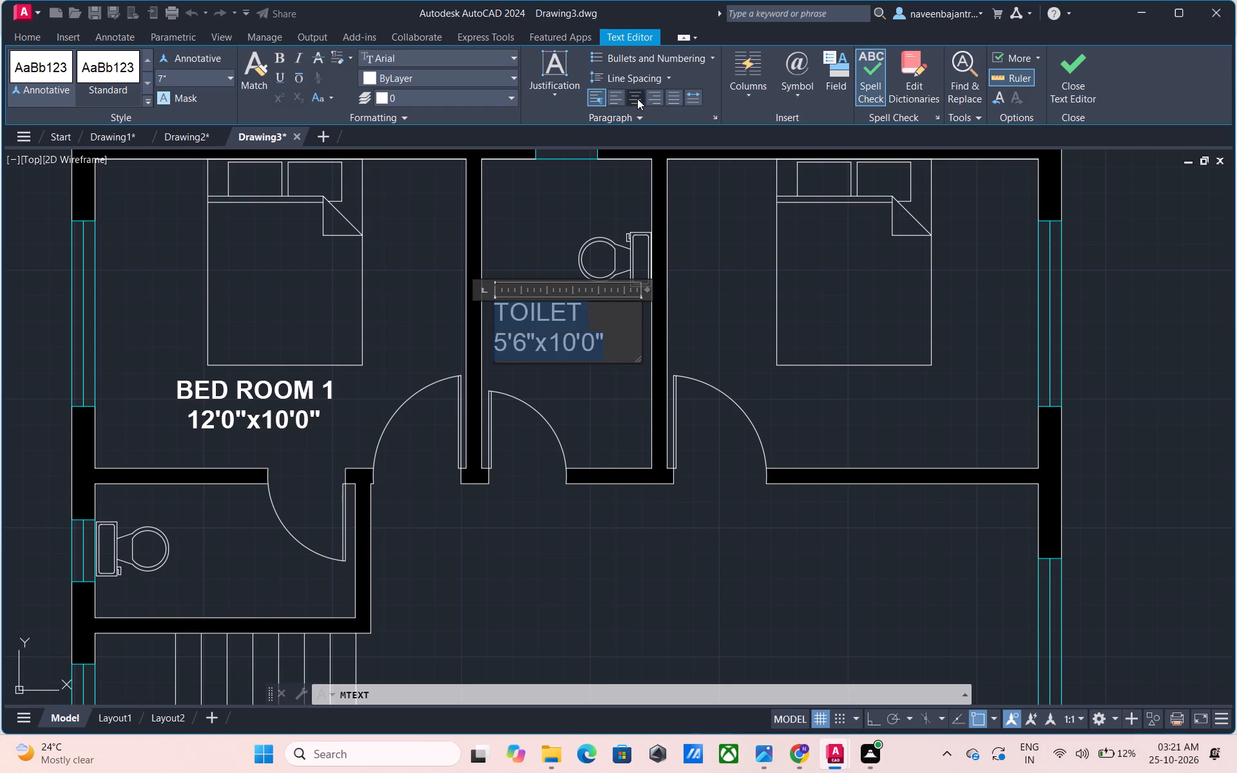
click(637, 99)
click(278, 56)
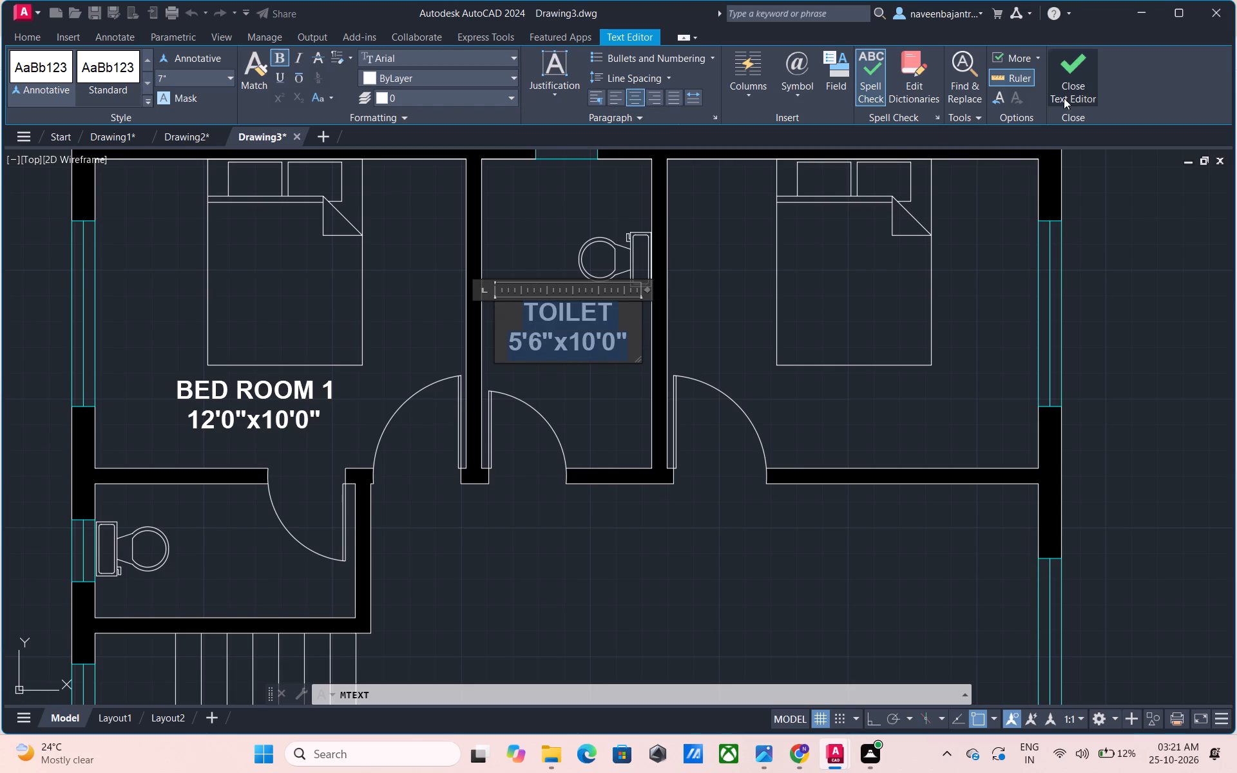
click(1085, 90)
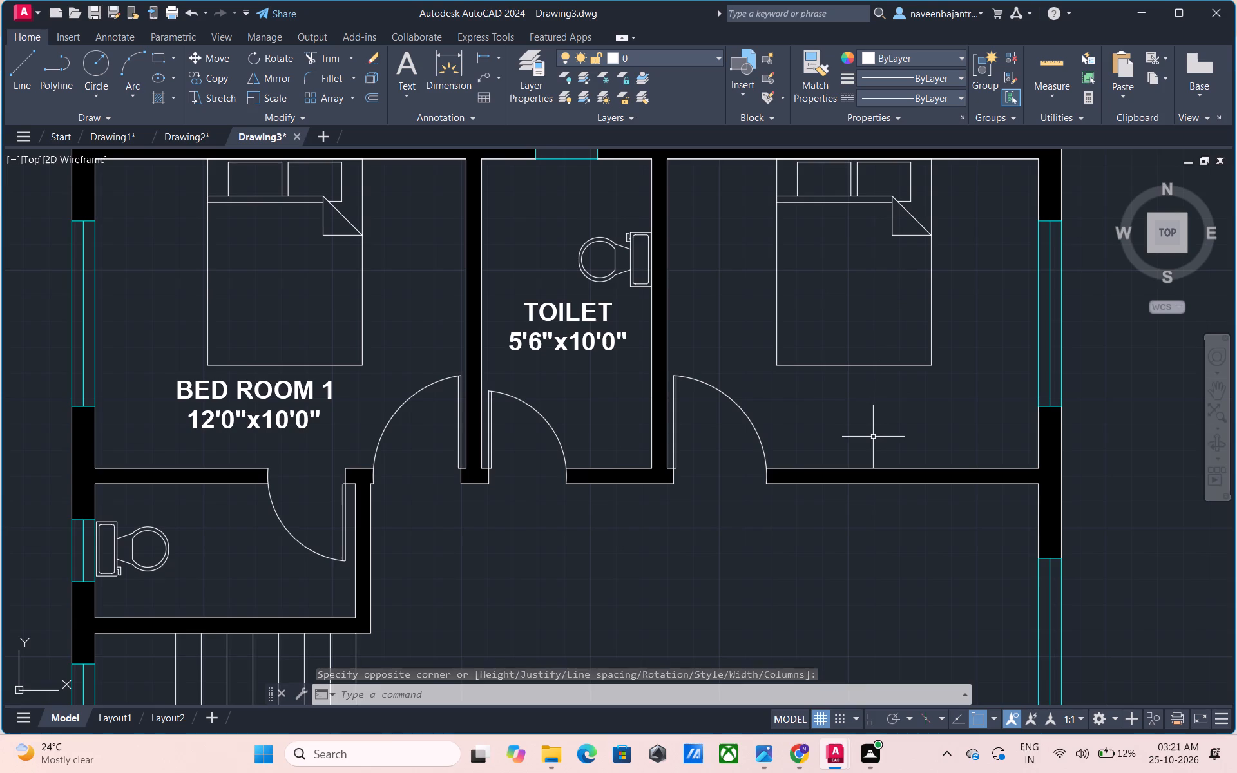
Add 7" high multiline text reading BED ROOM 2 and, on a second line, 12'0"x10'0" below the bed in the upper-right bedroom.
click(408, 64)
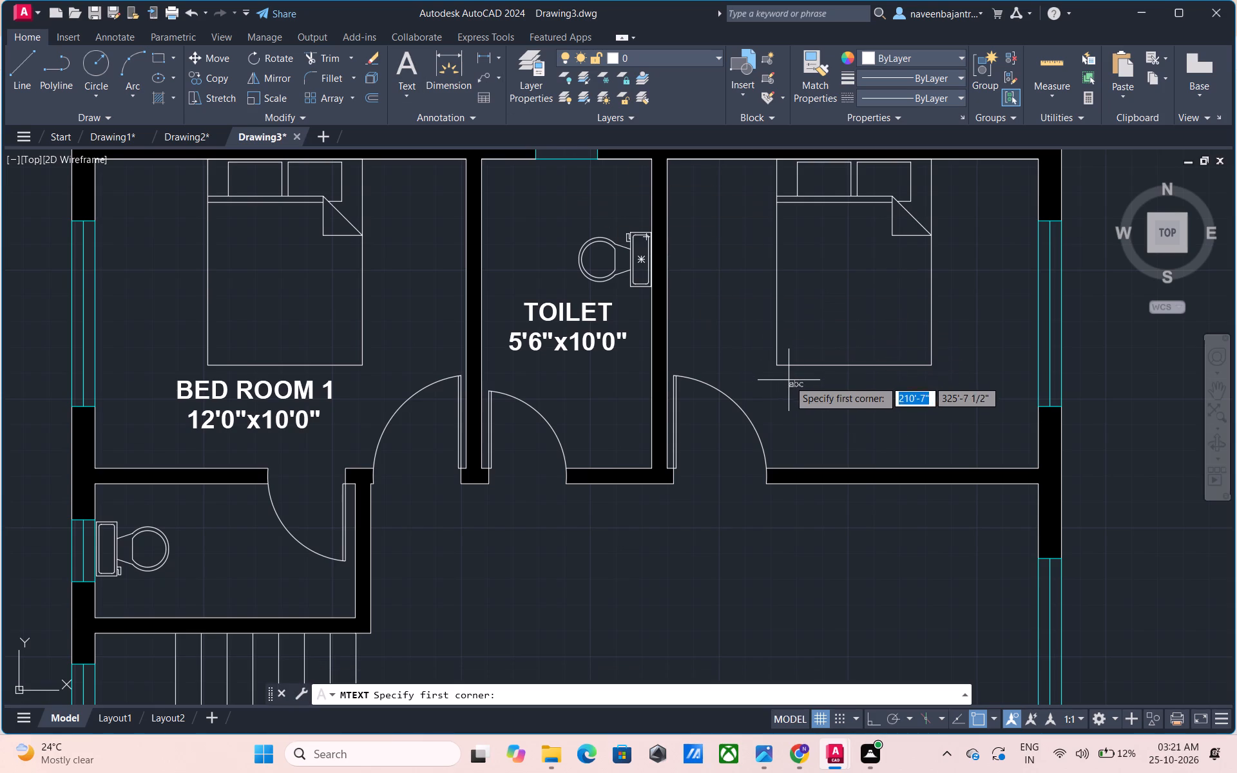
click(792, 381)
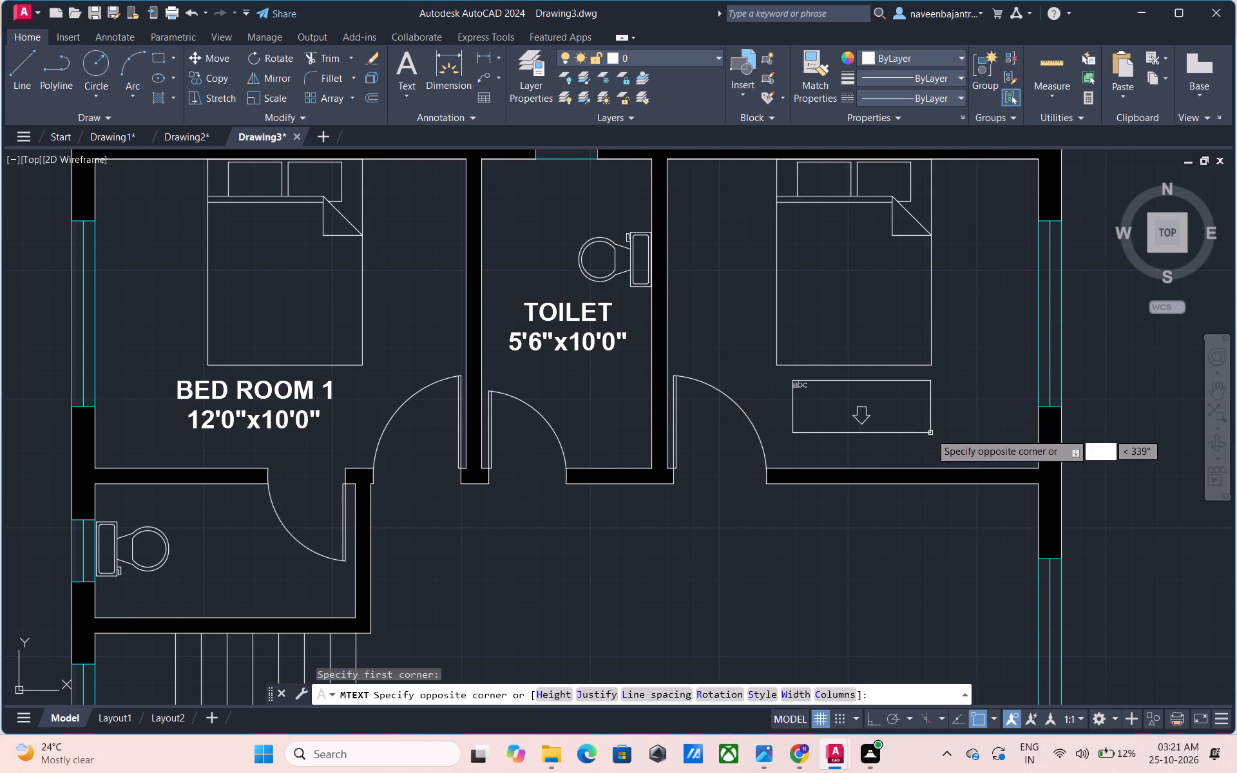
click(957, 432)
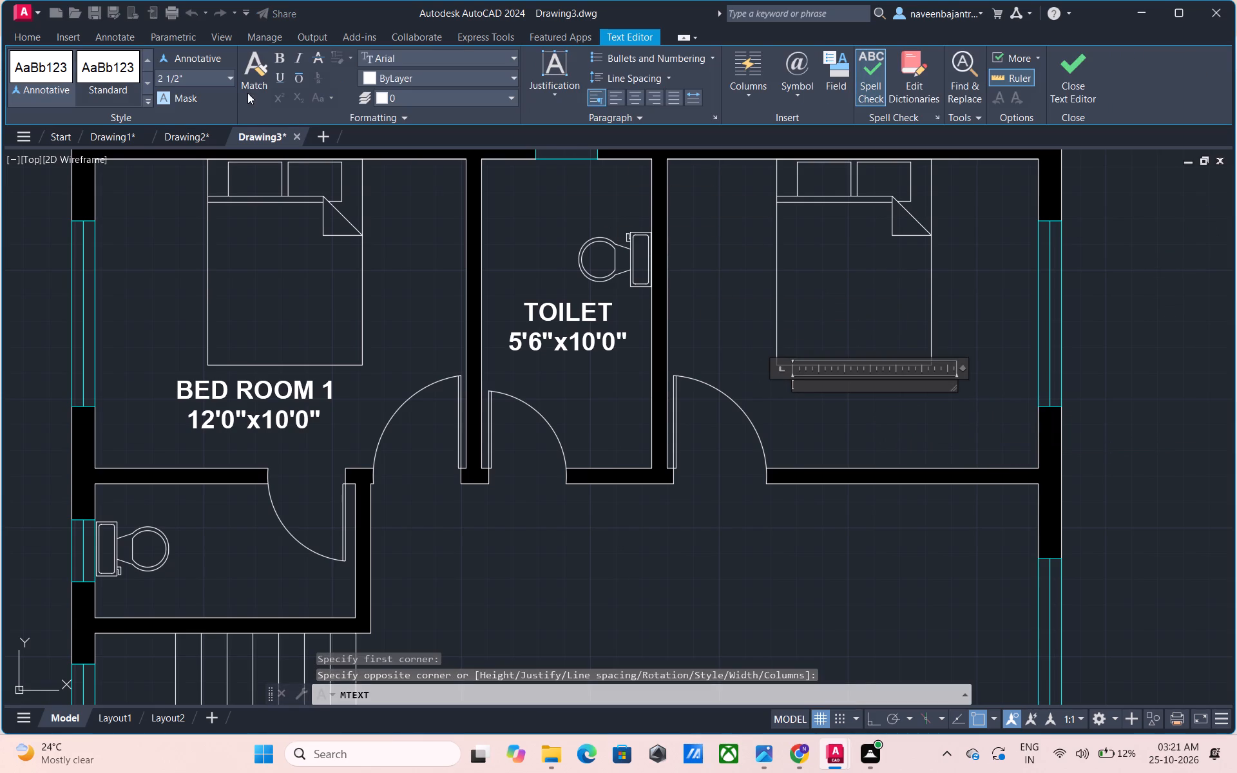
click(201, 78)
text(7")
key(Return)
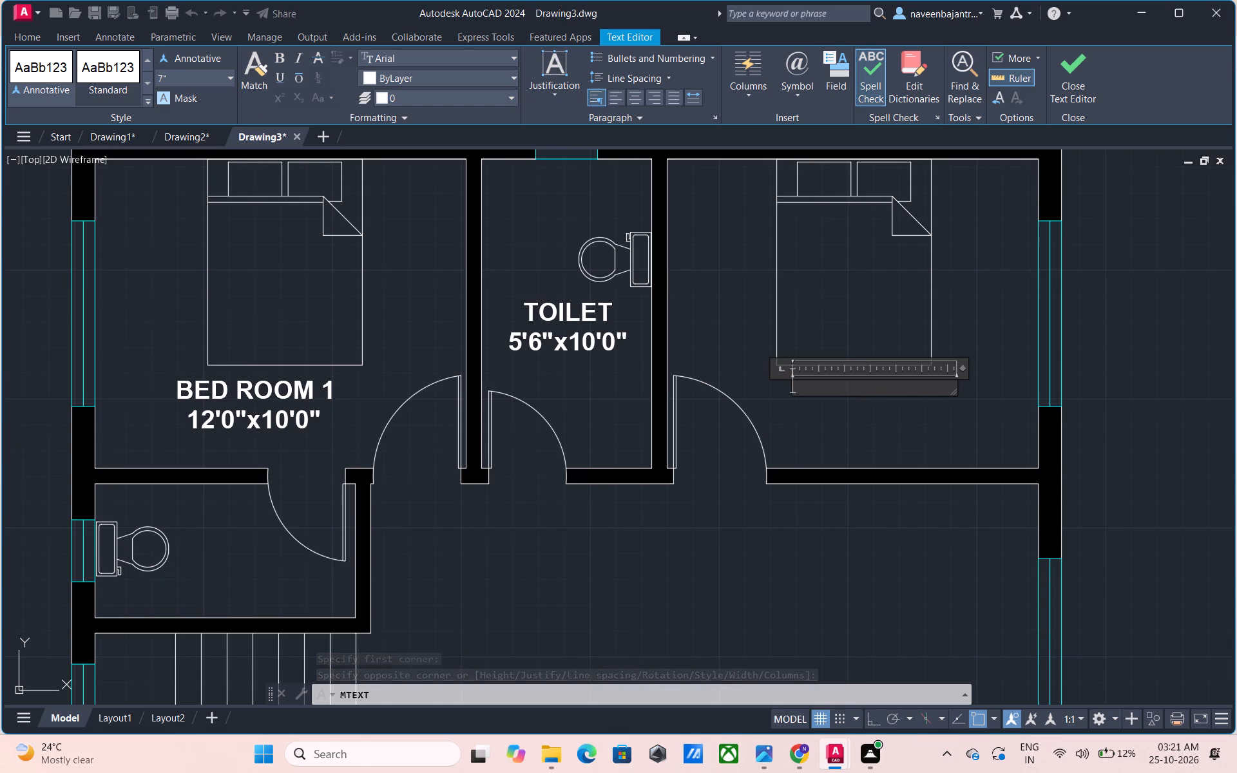
text(BED ROOM 2)
key(Return)
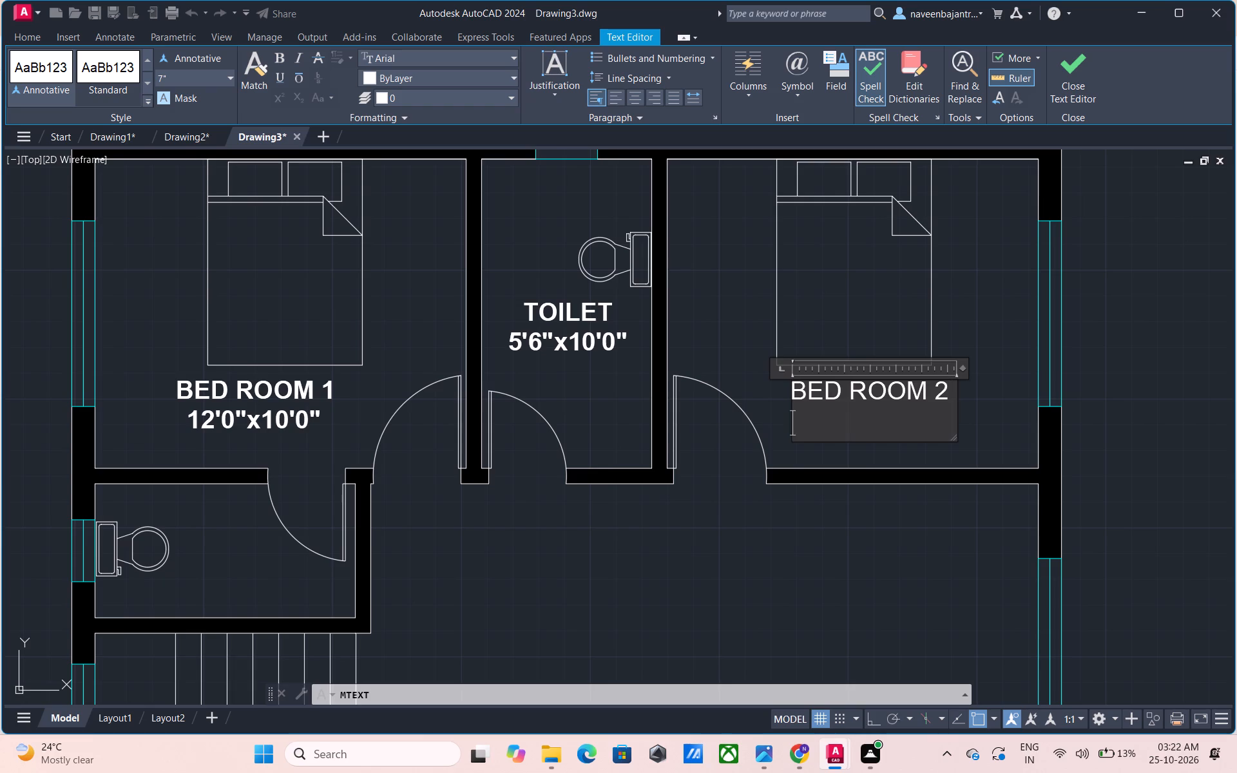
text(12')
key(0)
key(shift+quotedbl)
text(10'0)
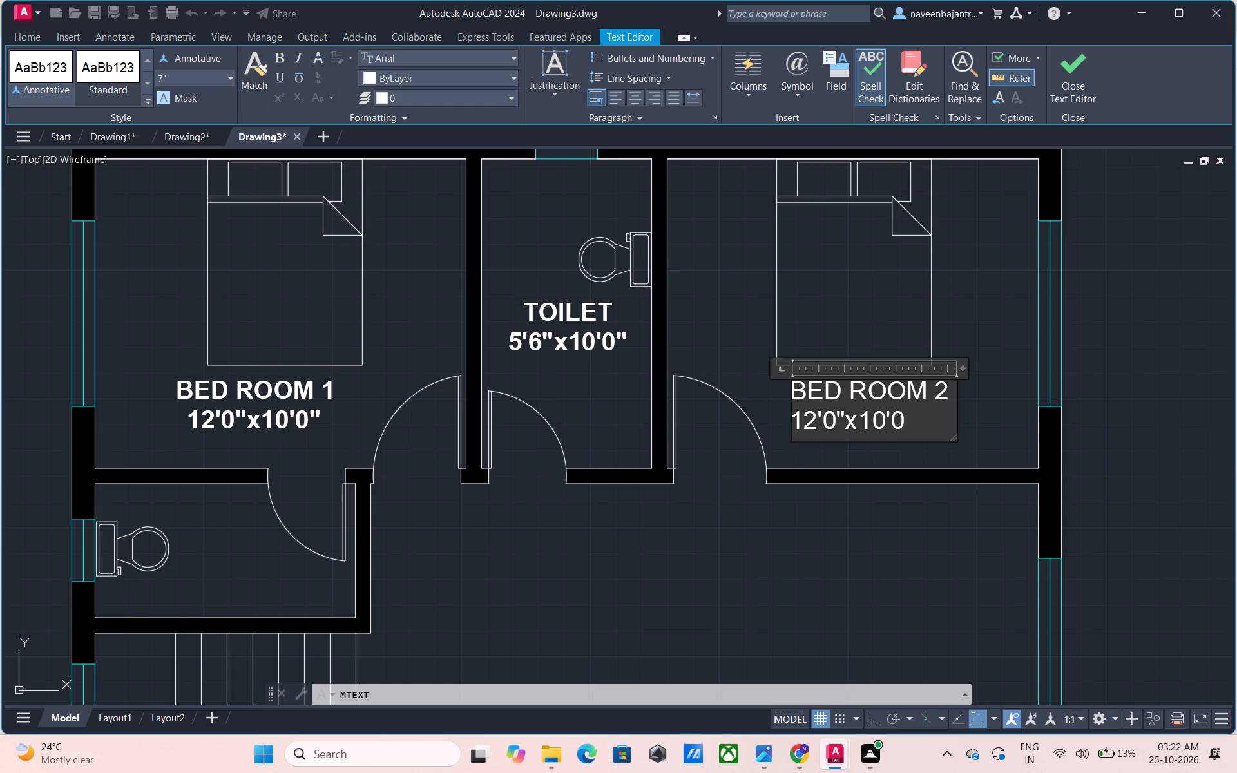
key(shift+quotedbl)
Centre both lines of the BED ROOM 2 label, make them bold, and finish the text.
drag(913, 421, 799, 394)
drag(799, 394, 791, 391)
click(641, 95)
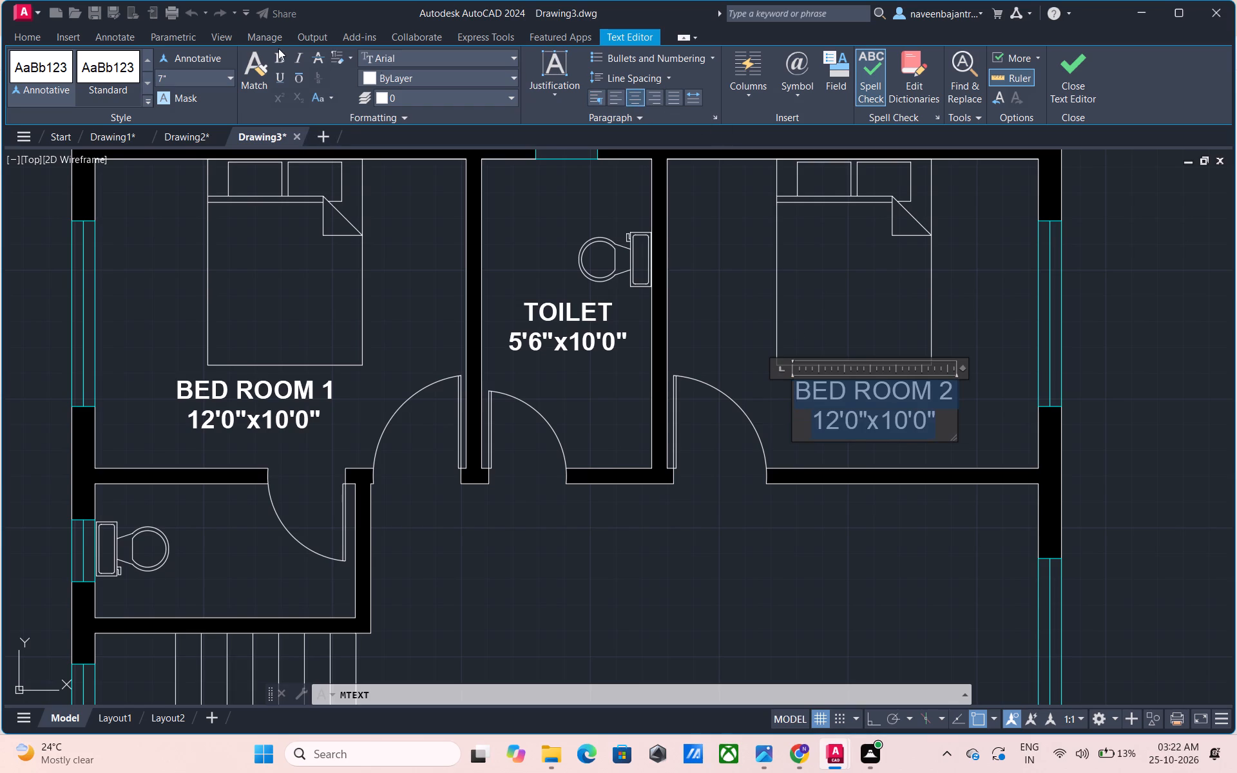
click(280, 55)
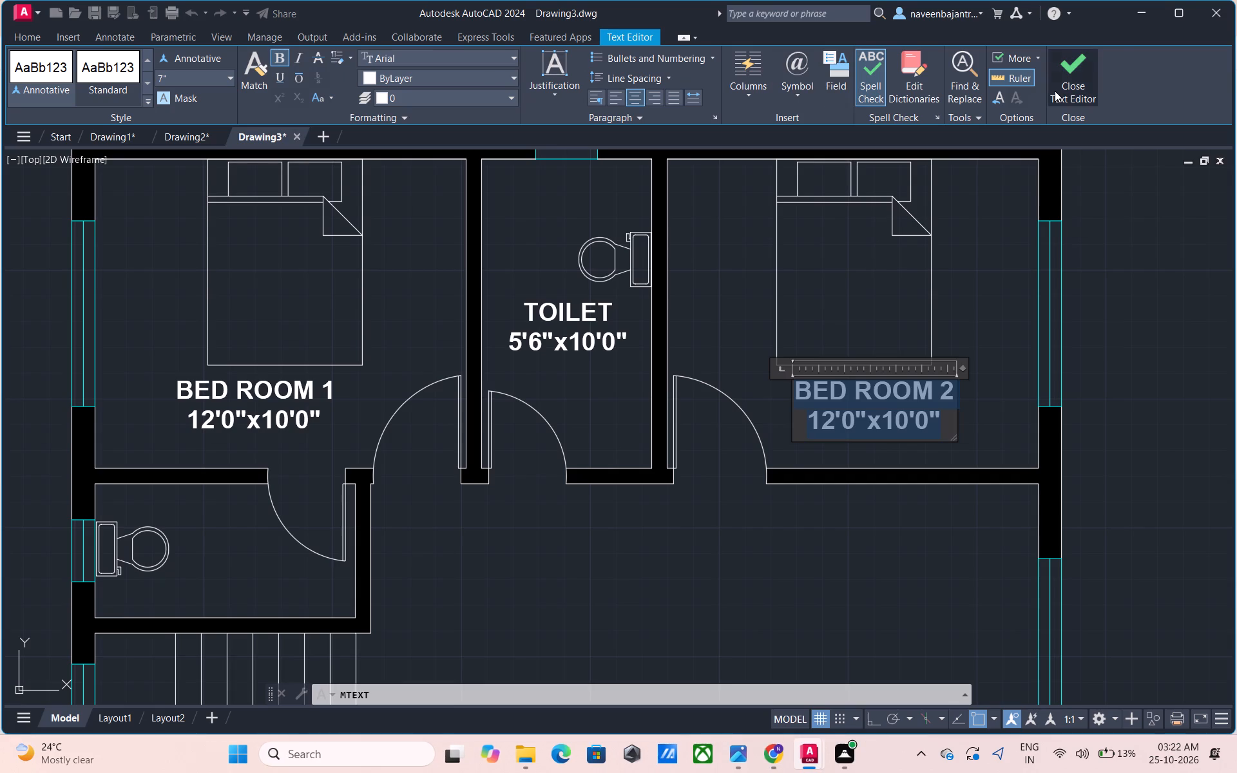
click(1055, 91)
Add 7" high multiline text reading TOILET and, on a second line, 8'5"x4'4" beside the fixture in the toilet above the staircase.
scroll(908, 266, down, 2)
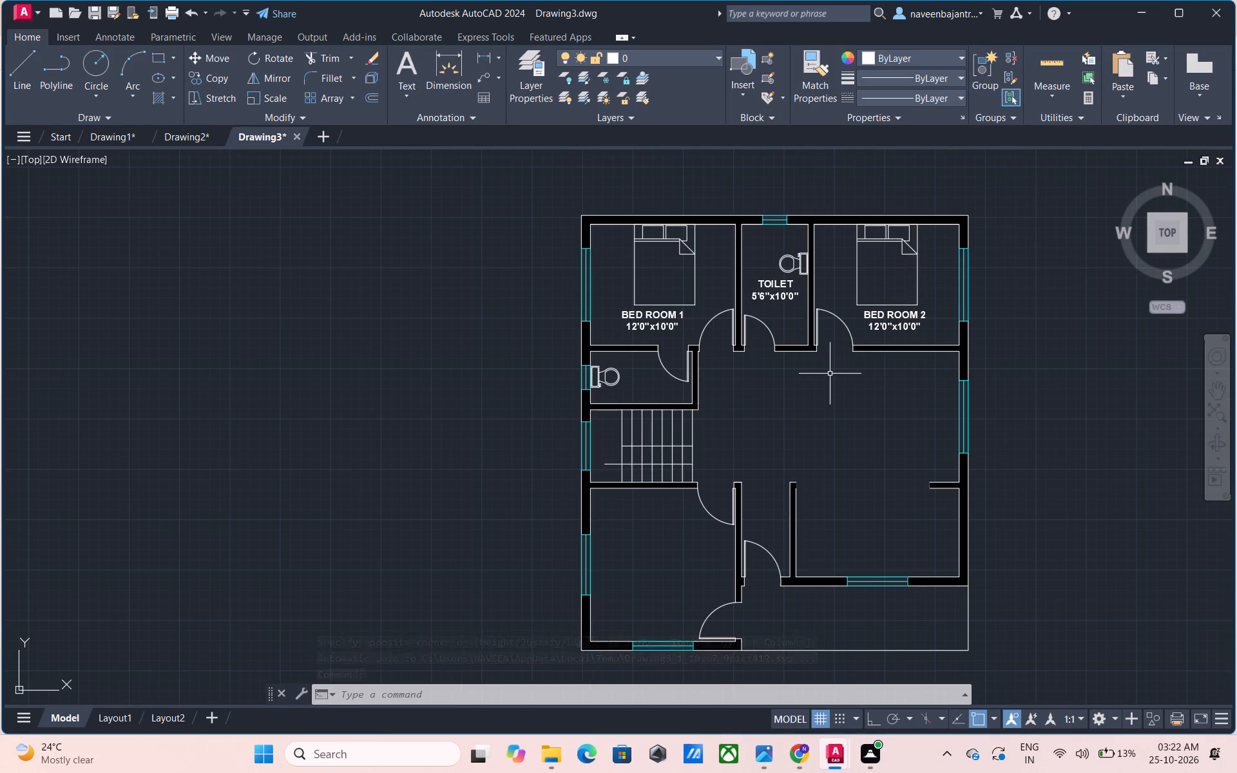
scroll(650, 404, up, 1)
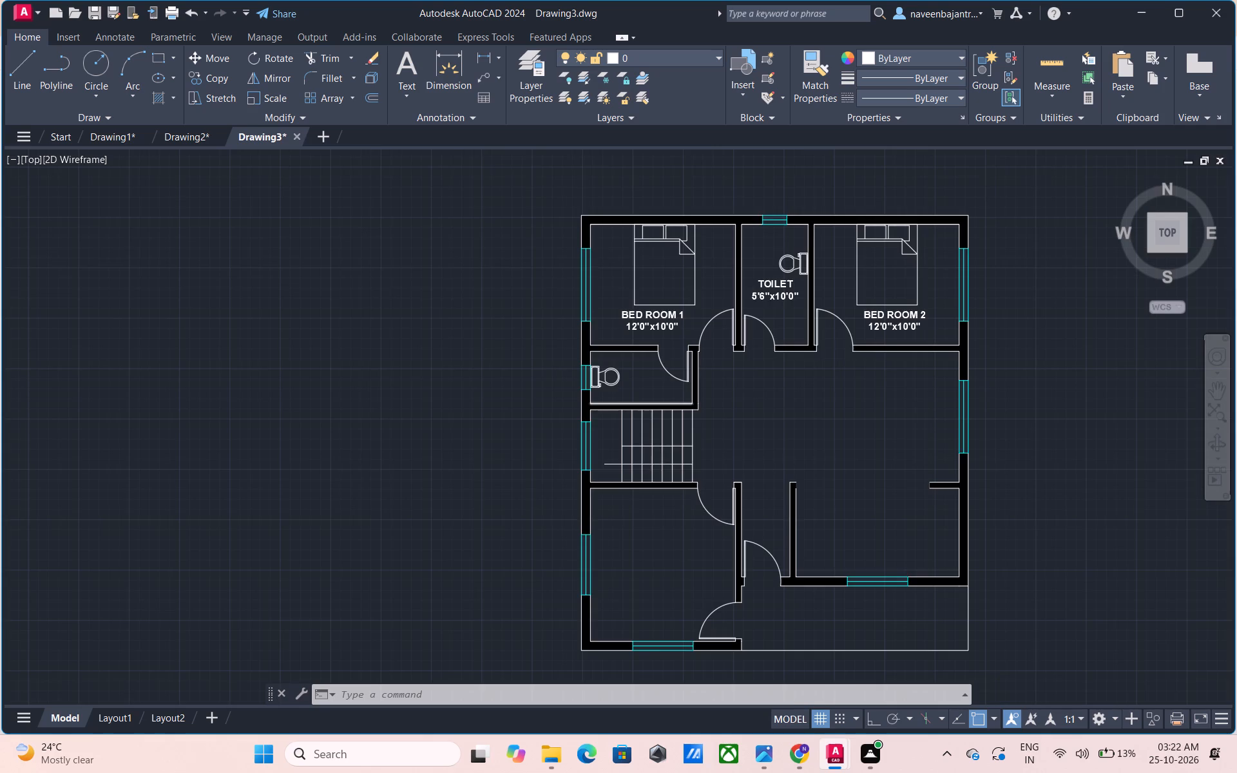
key(Escape)
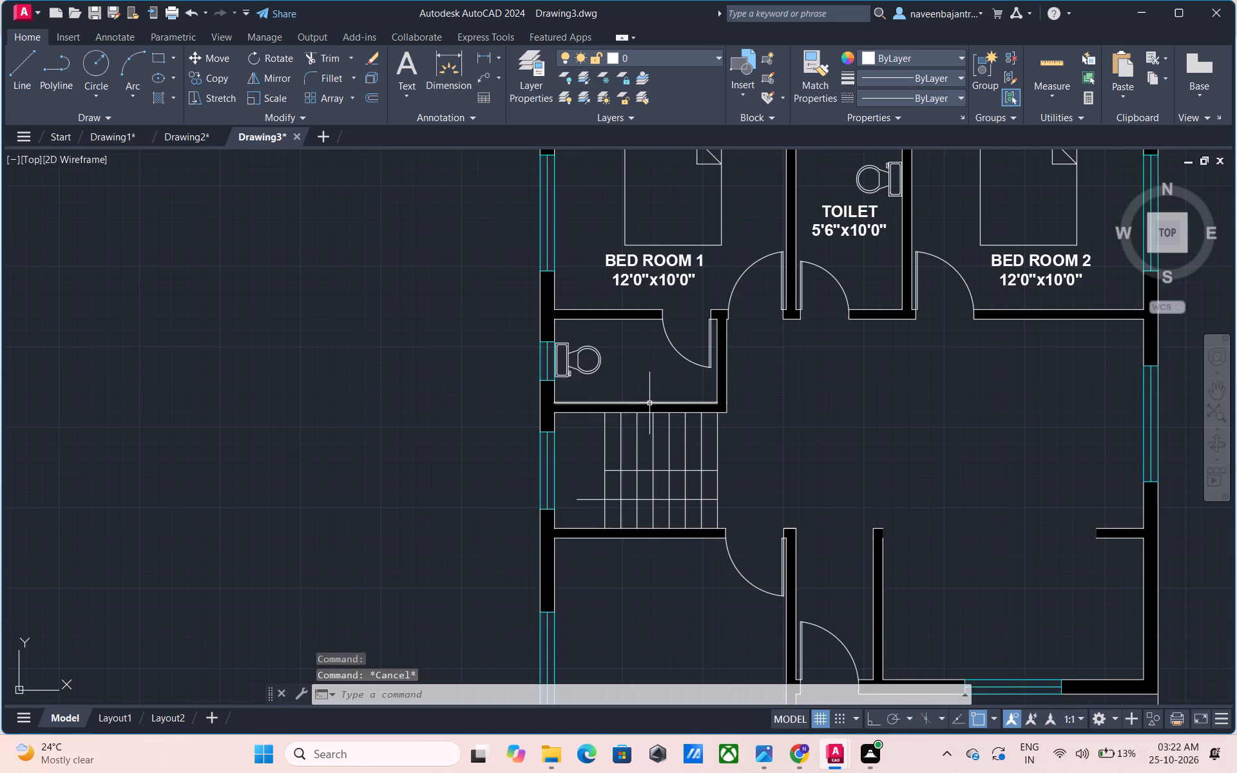
scroll(646, 379, up, 2)
click(408, 70)
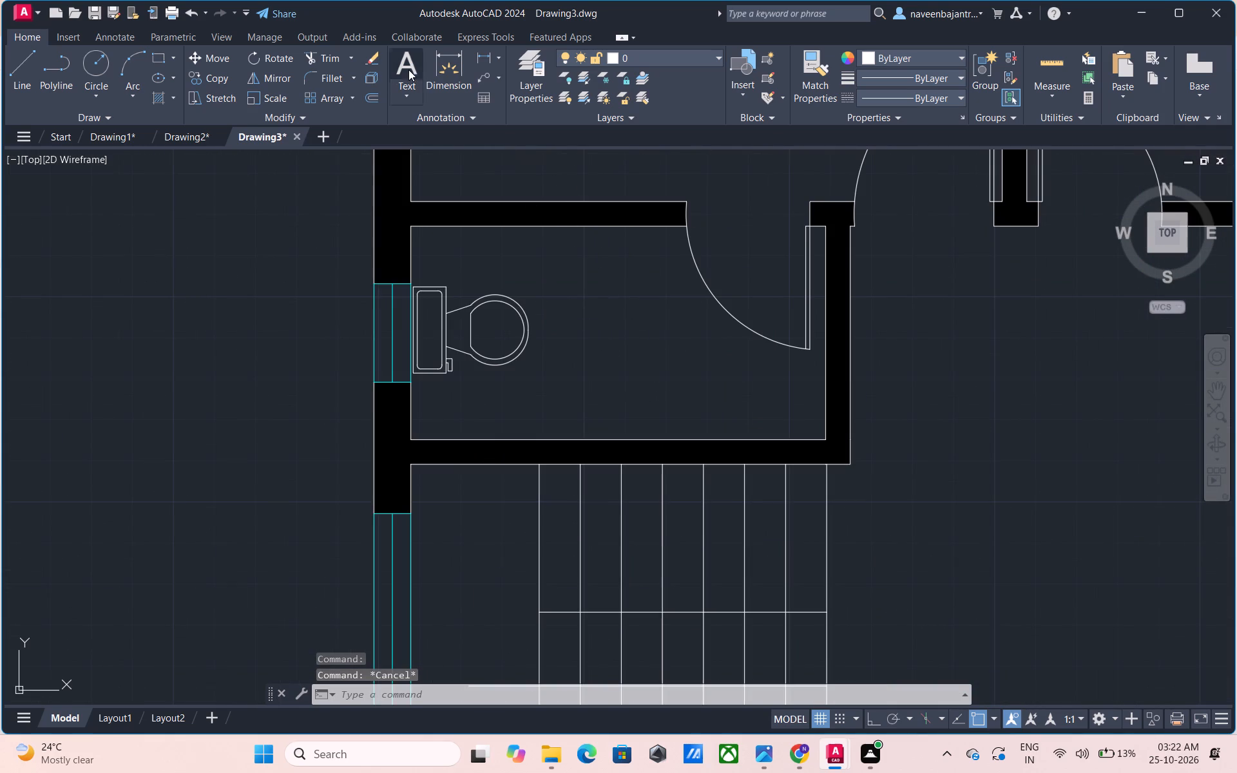
click(547, 348)
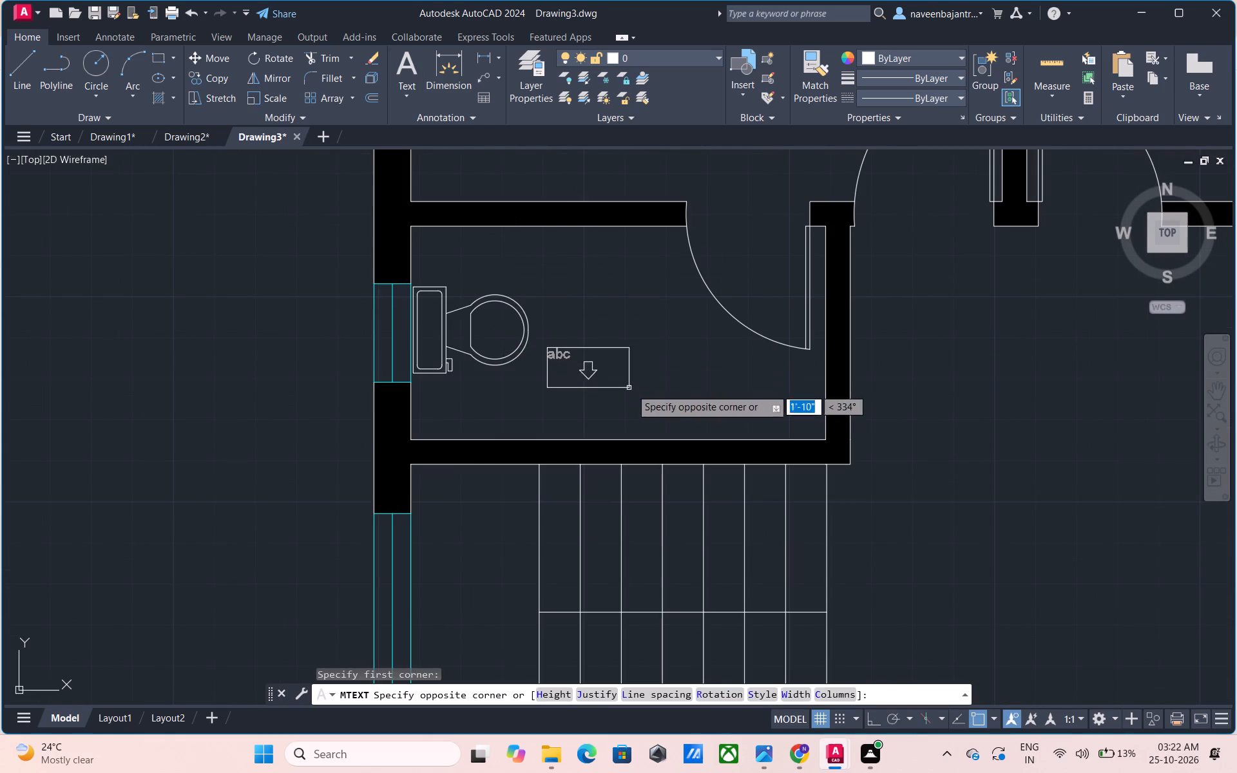
click(765, 413)
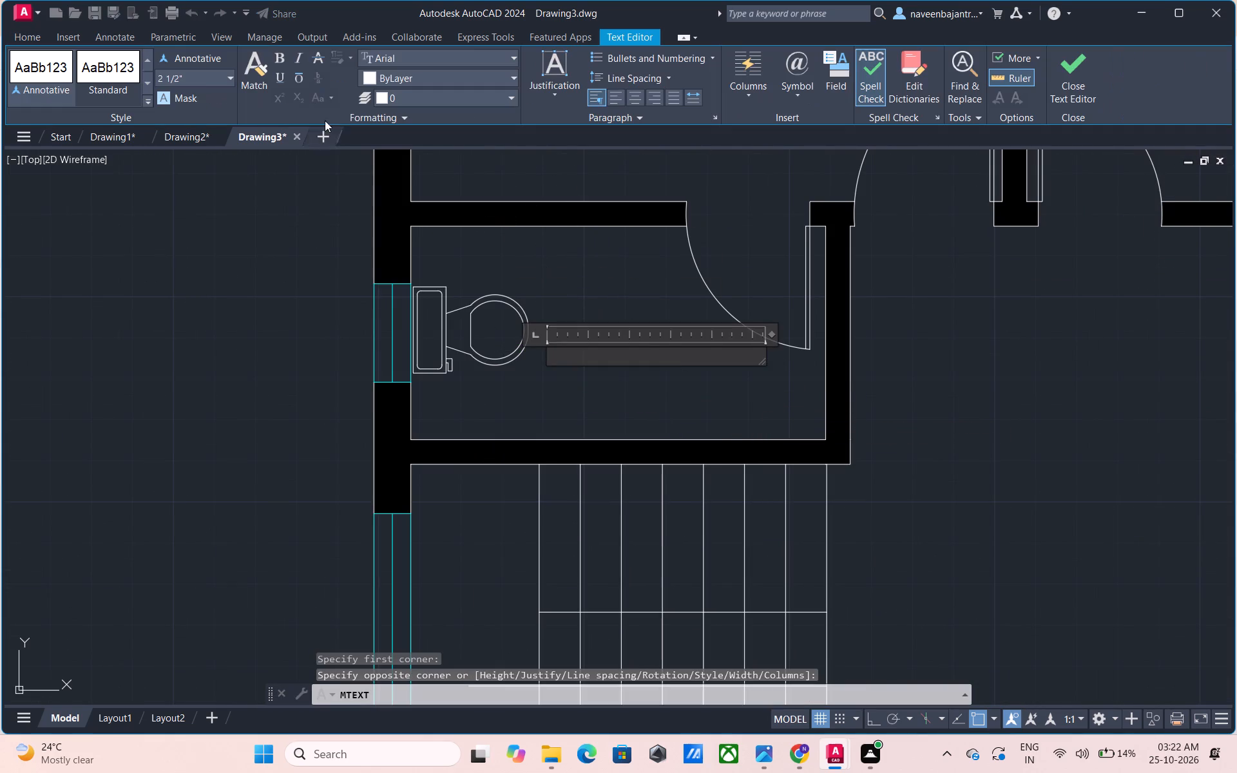
click(197, 77)
key(7)
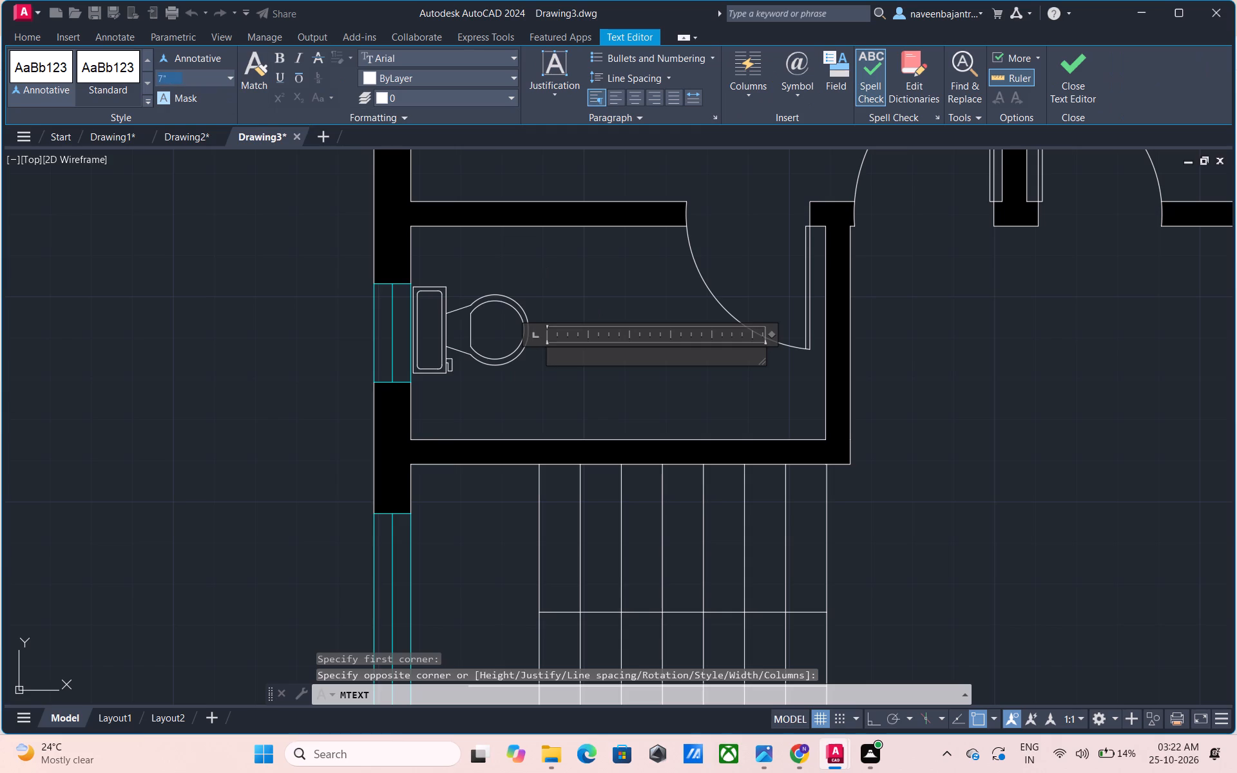
key(shift+quotedbl)
key(Return)
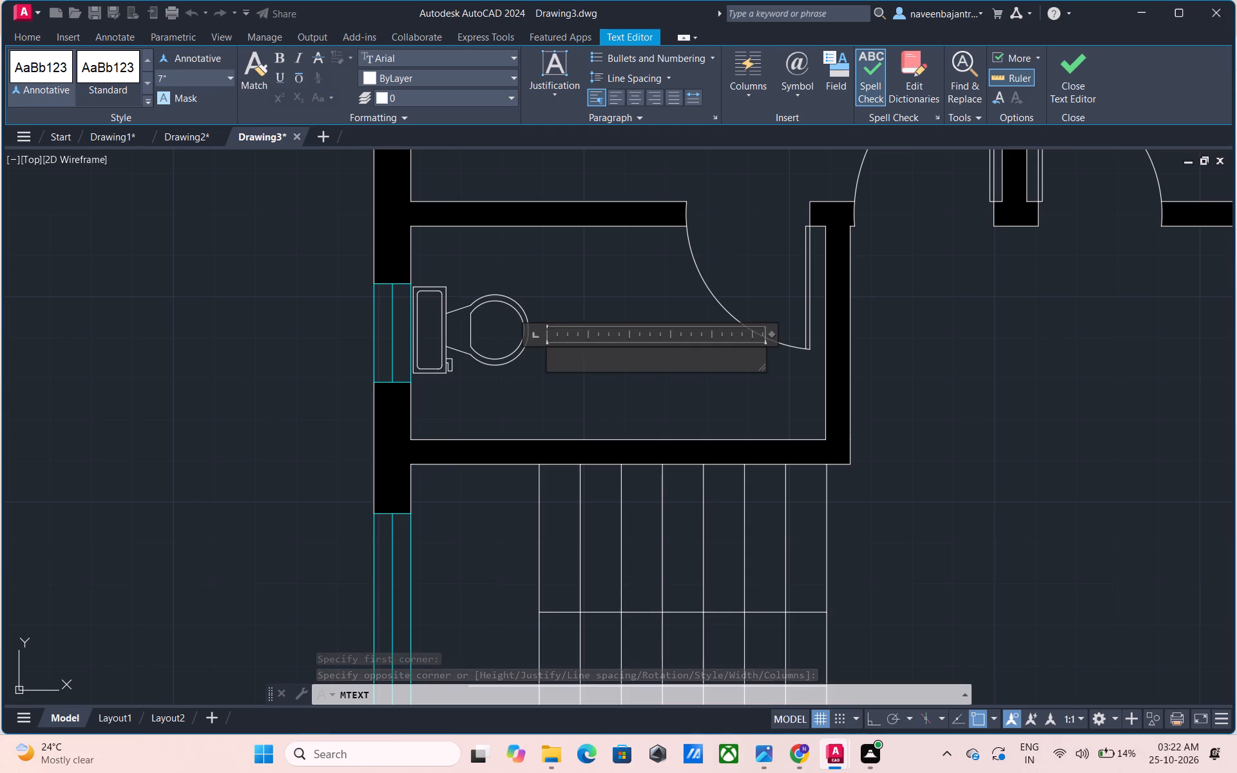
text(TOILET)
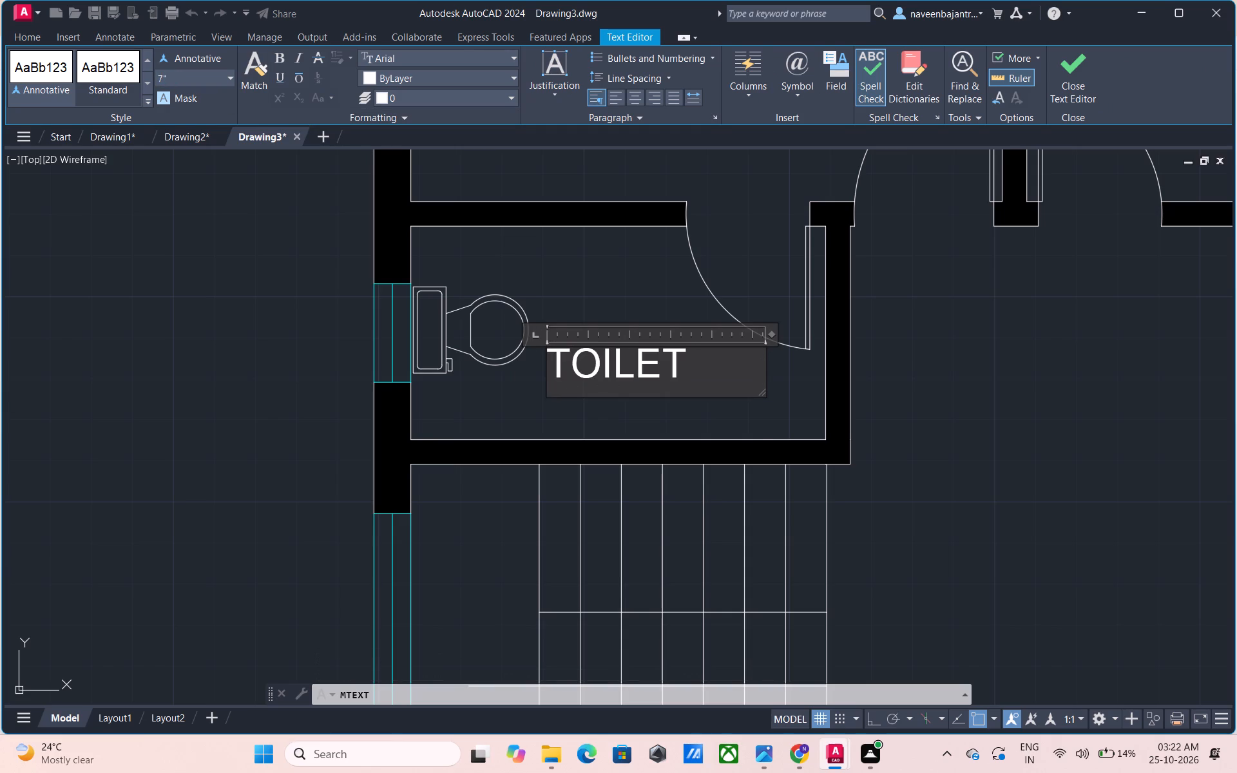
key(Return)
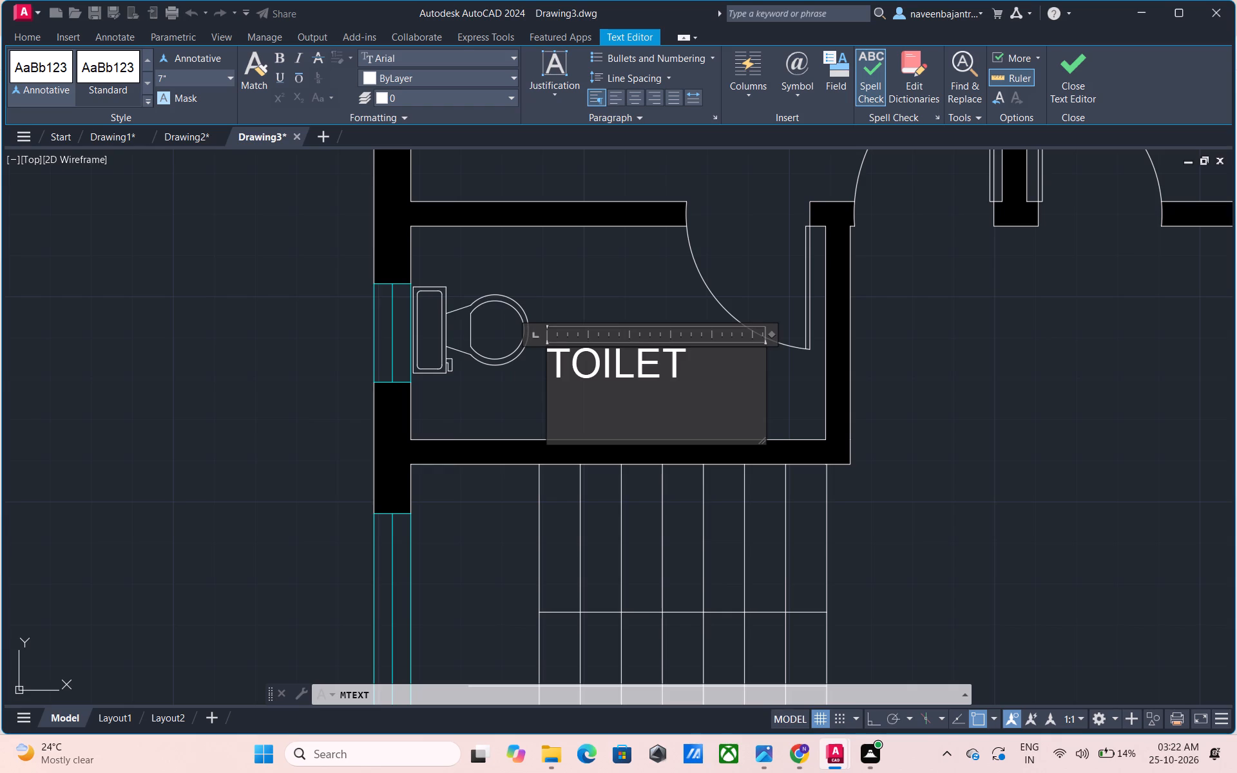
text(8'5)
key(shift+quotedbl)
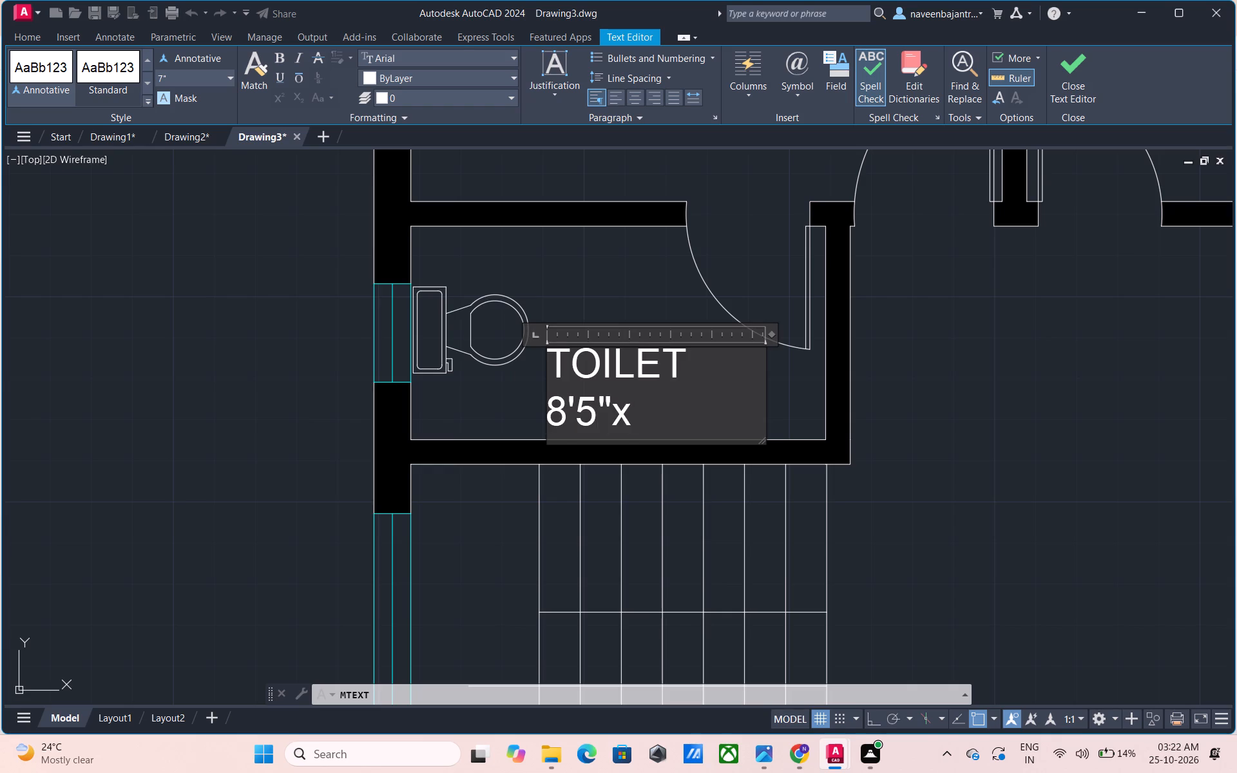
text(4'4)
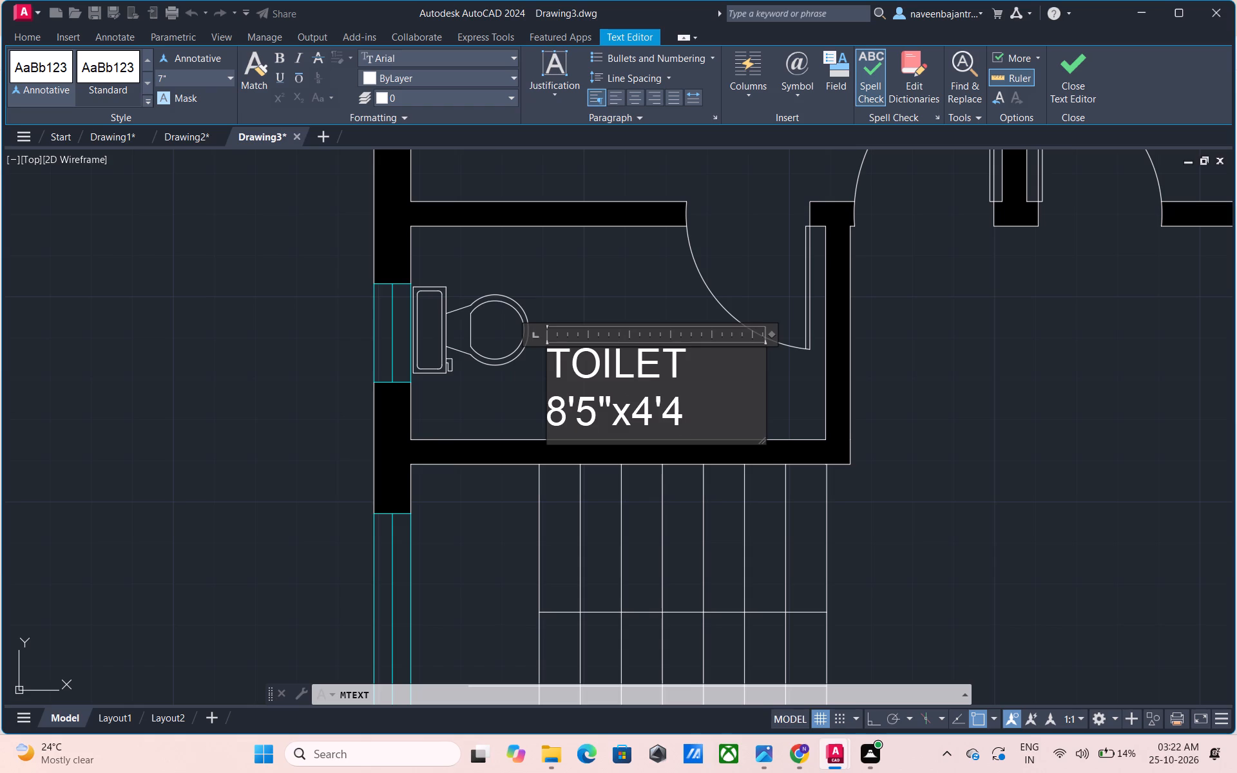
key(shift+quotedbl)
Centre both lines of the new TOILET label, make them bold, and finish the text.
drag(704, 401, 556, 375)
click(637, 95)
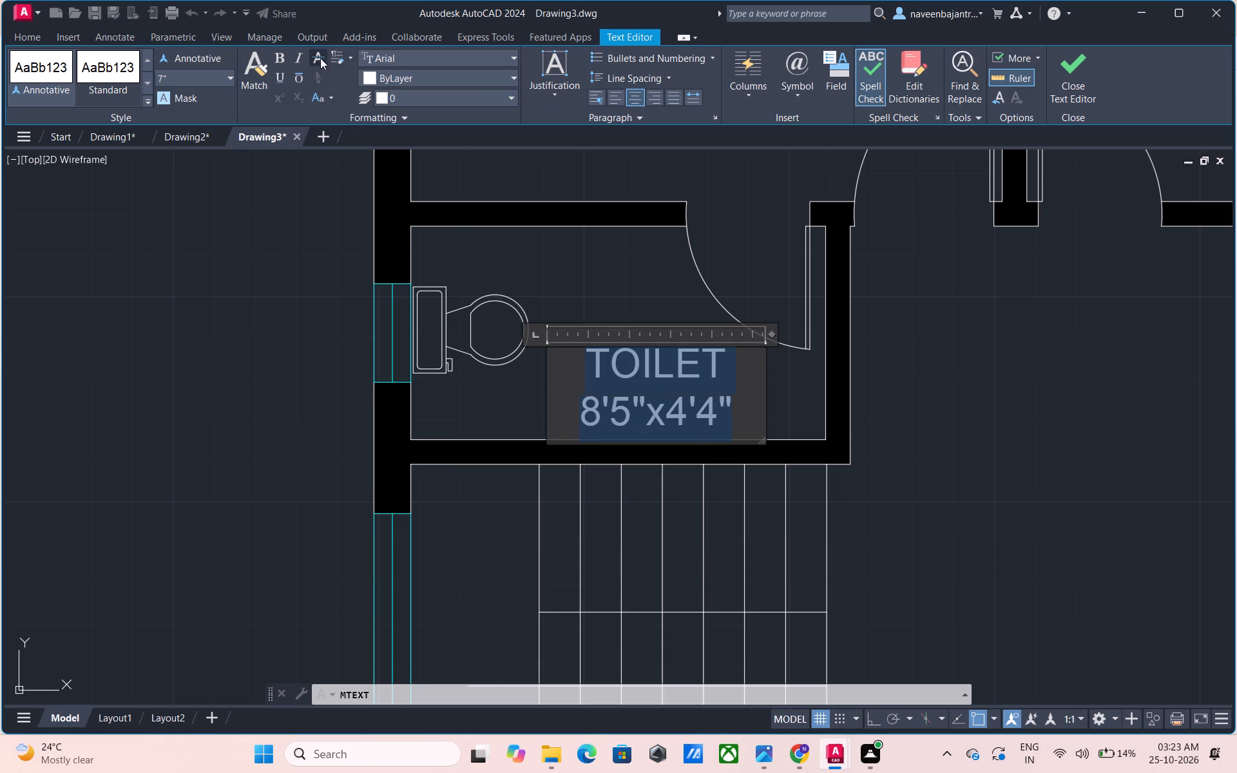
click(278, 55)
click(1082, 77)
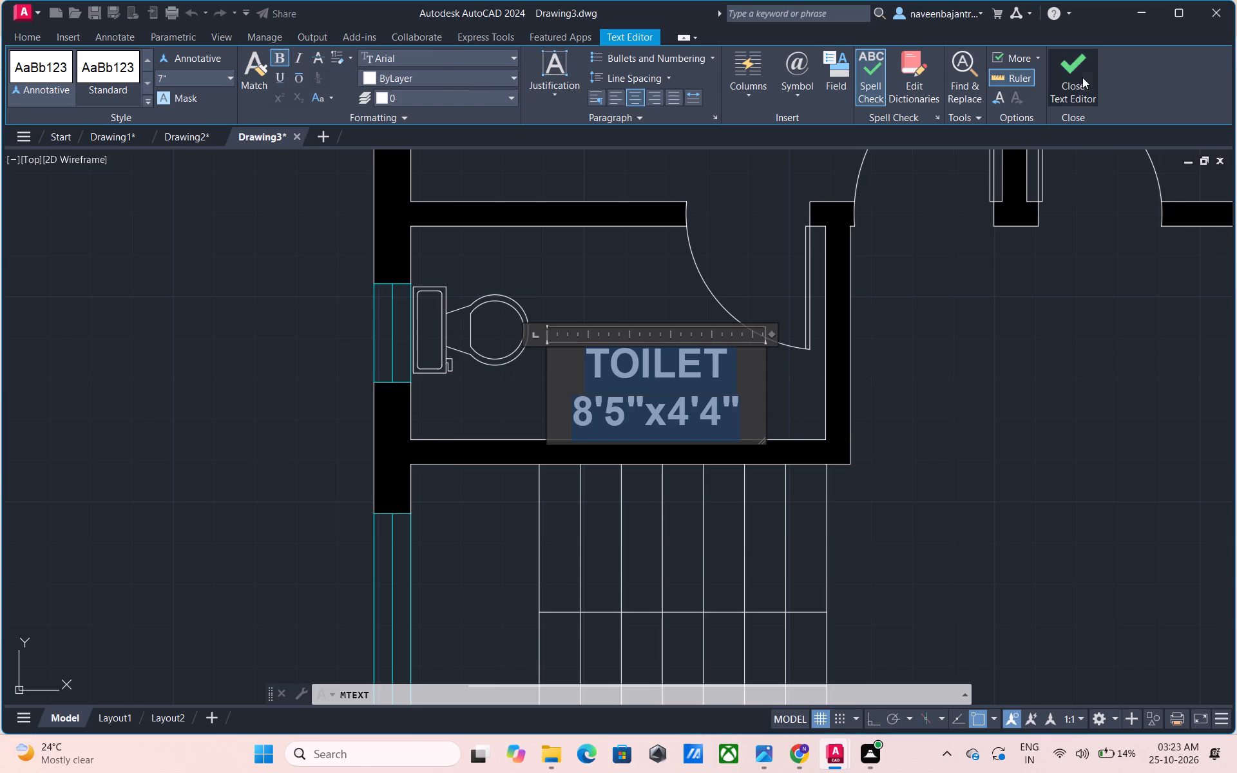
Dimension the upper stair flight's width from the toilet wall to the staircase's middle line, placing the dimension just left of the treads.
middle_drag(983, 309, 921, 307)
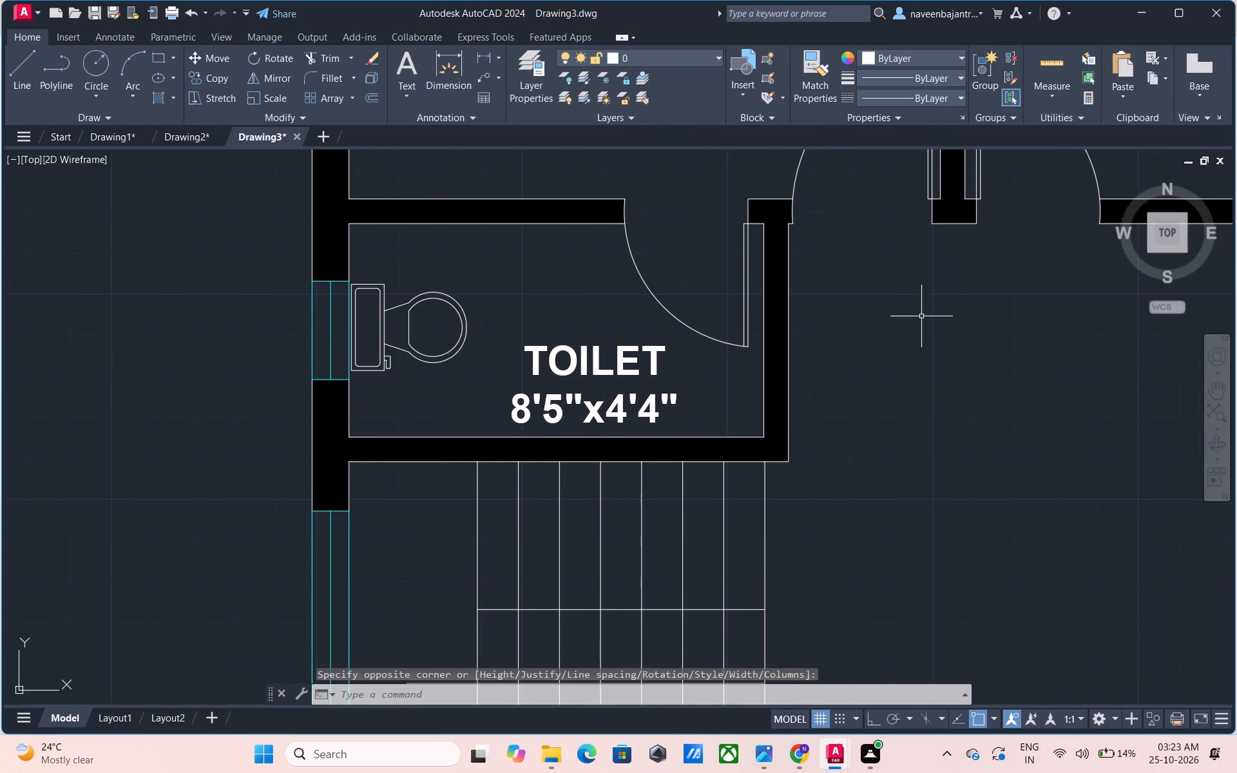
middle_drag(954, 374, 963, 225)
middle_drag(957, 376, 955, 362)
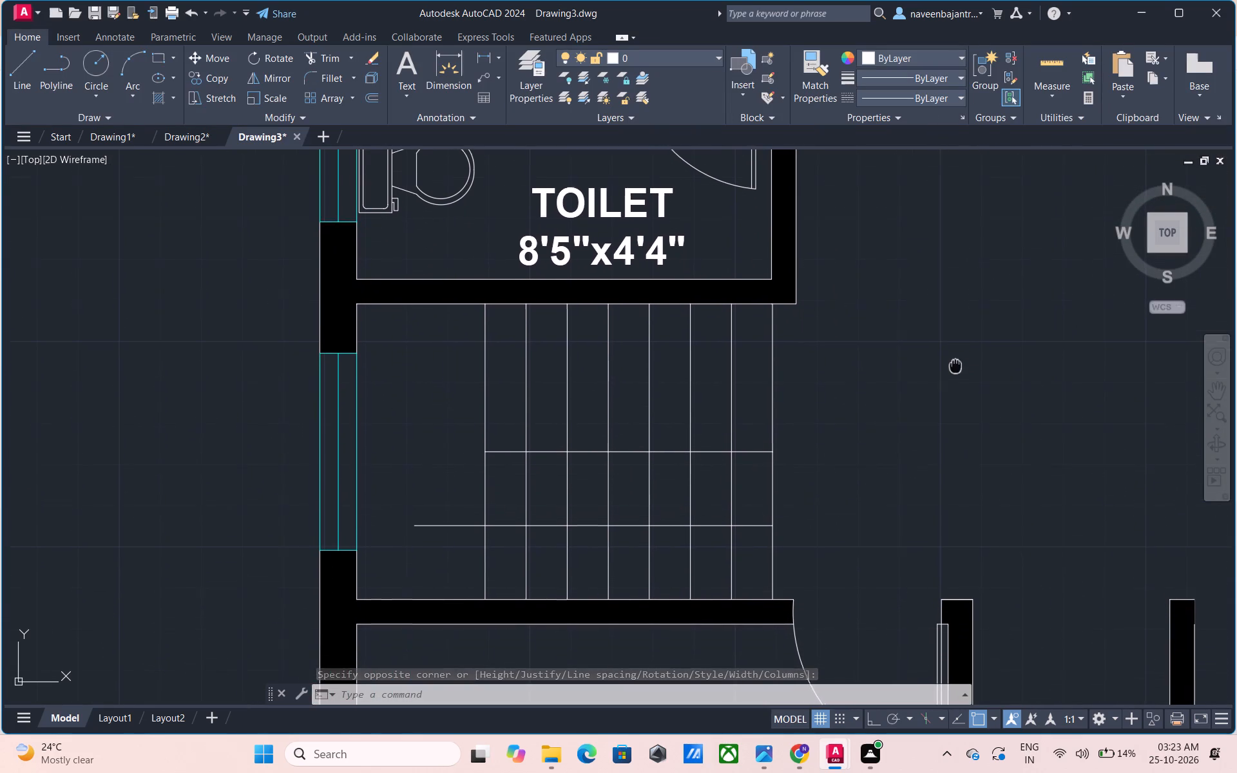
middle_drag(955, 362, 954, 349)
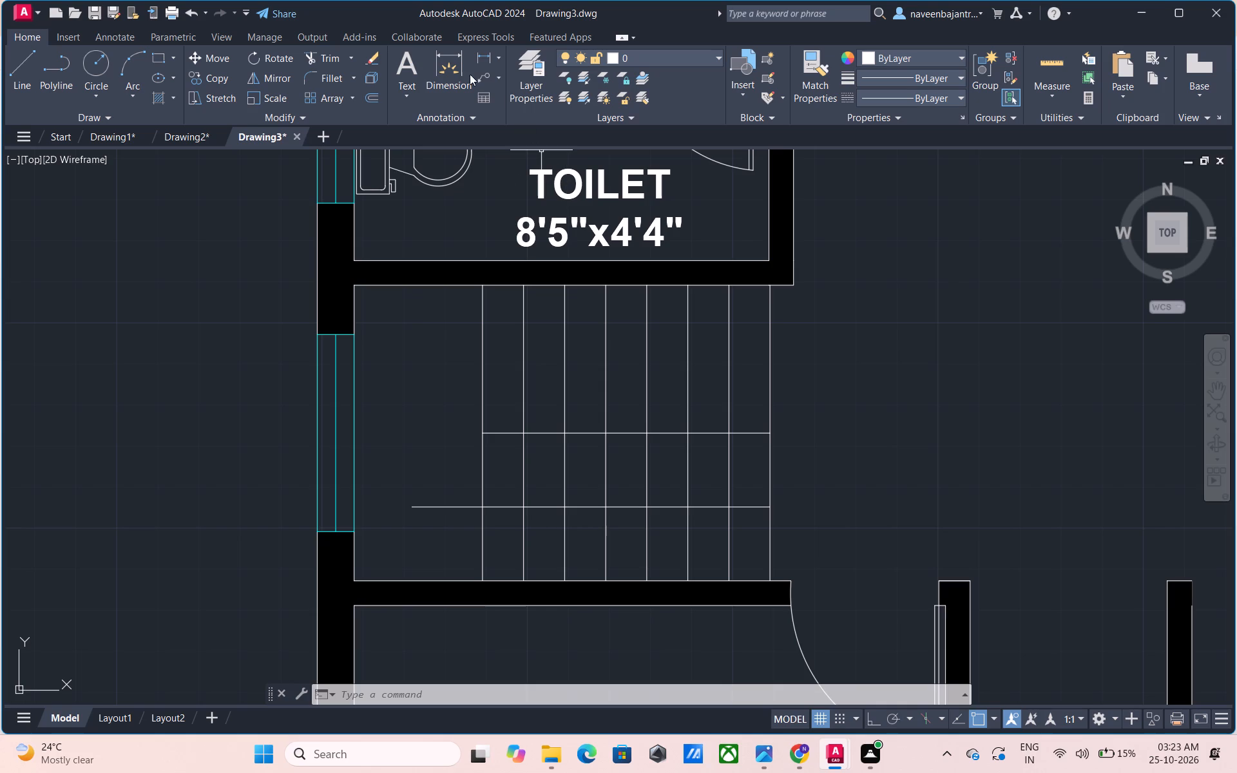
click(449, 74)
click(481, 289)
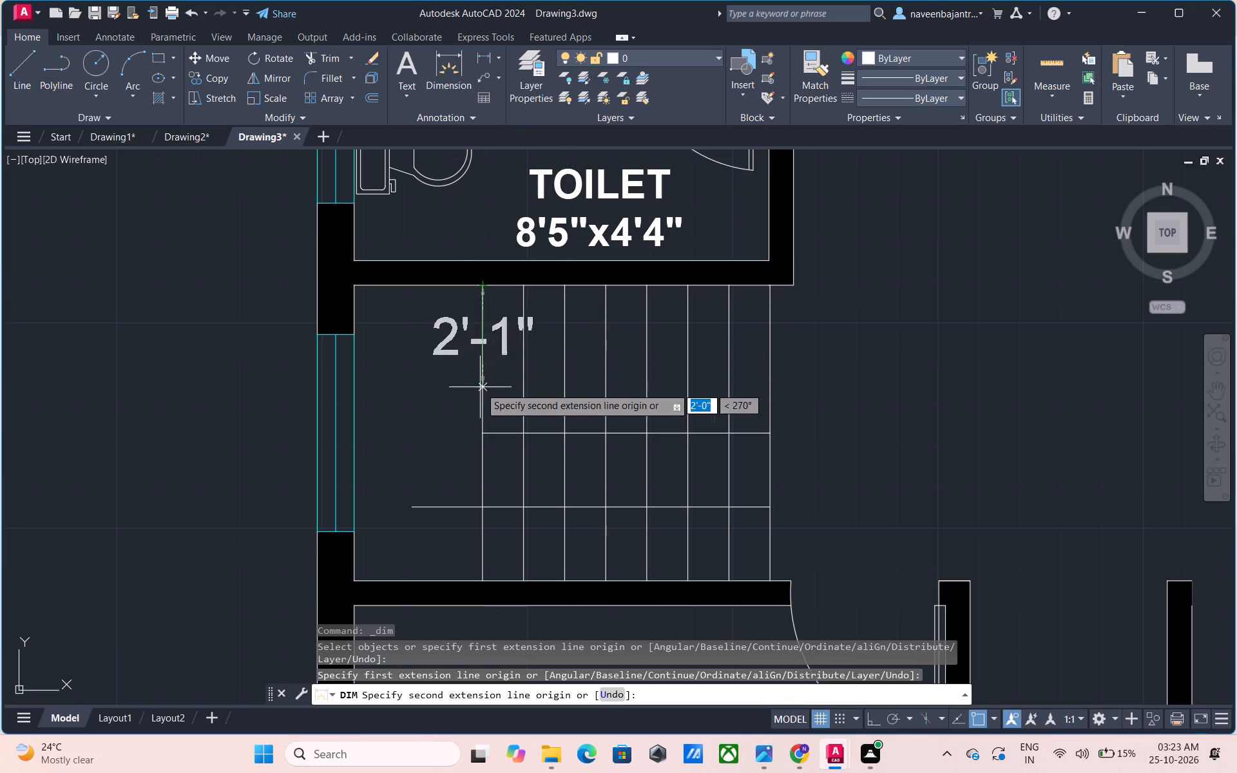
click(485, 435)
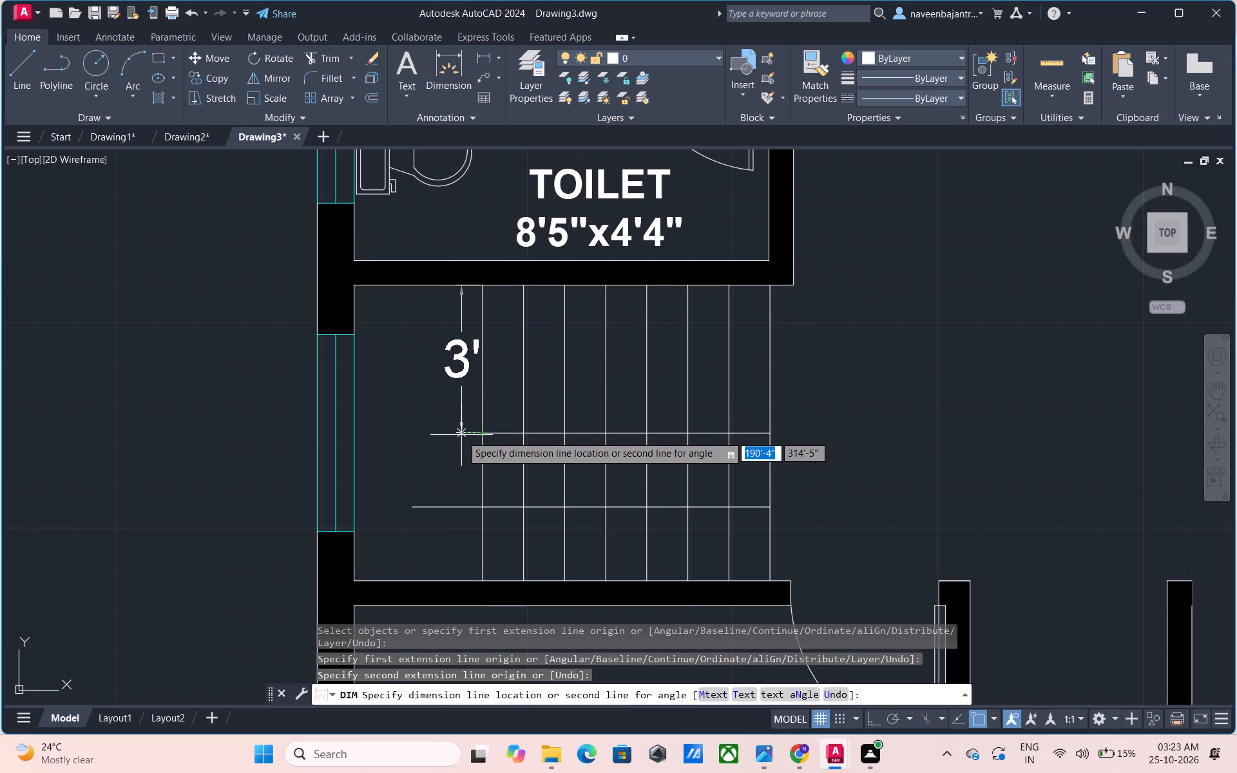
click(457, 435)
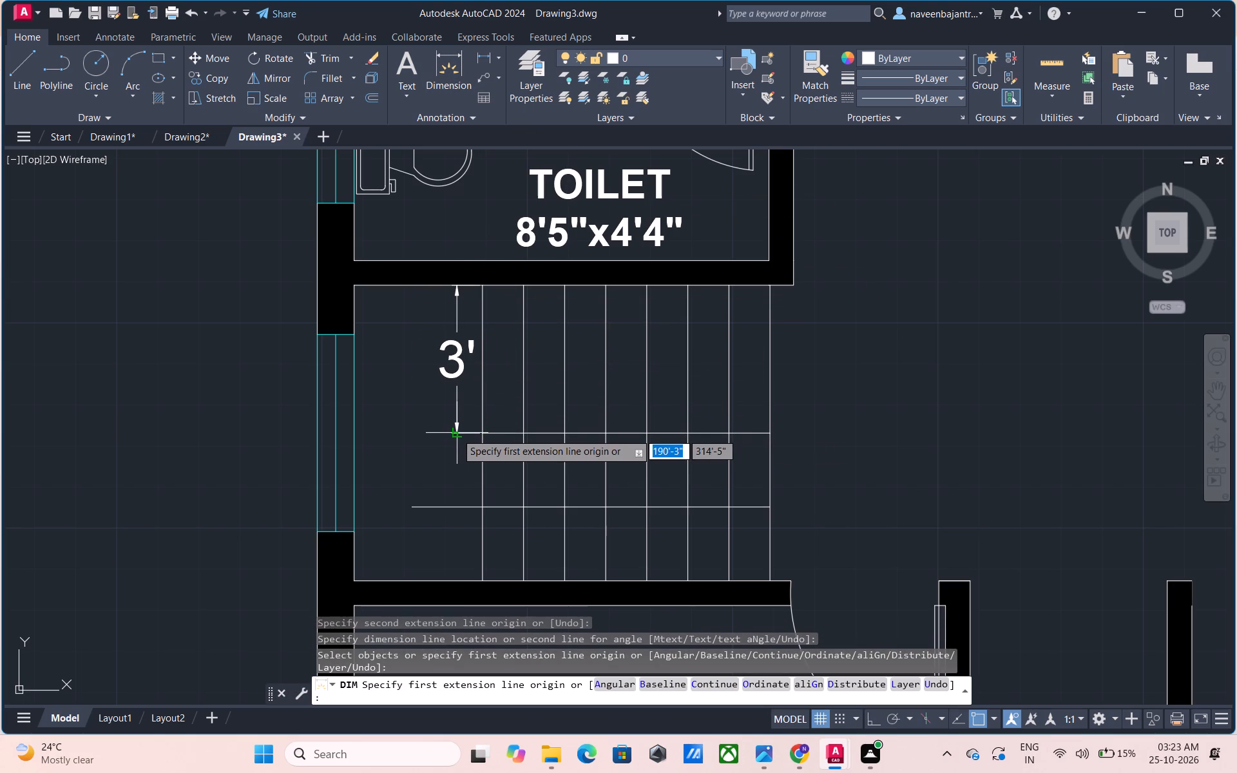
key(Escape)
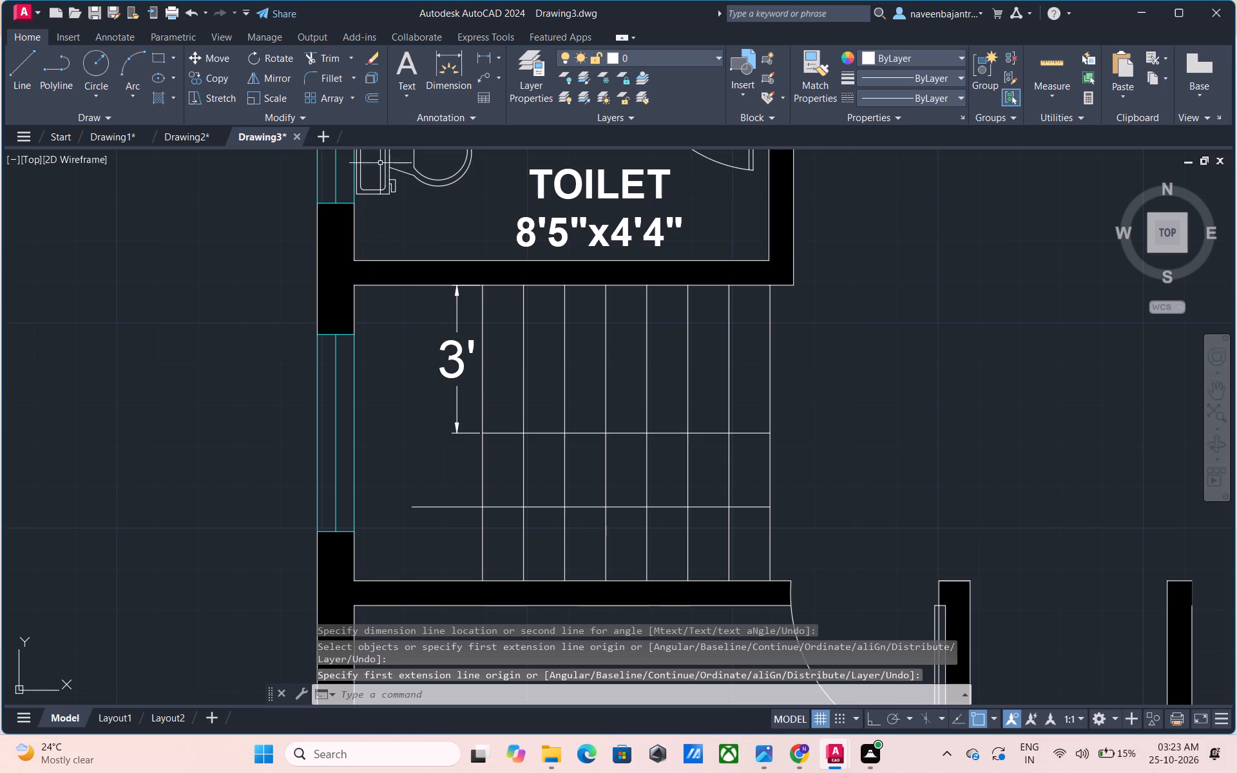
Dimension the staircase's full width from the living room wall to the toilet wall, placing the dimension just inside the window wall.
click(457, 66)
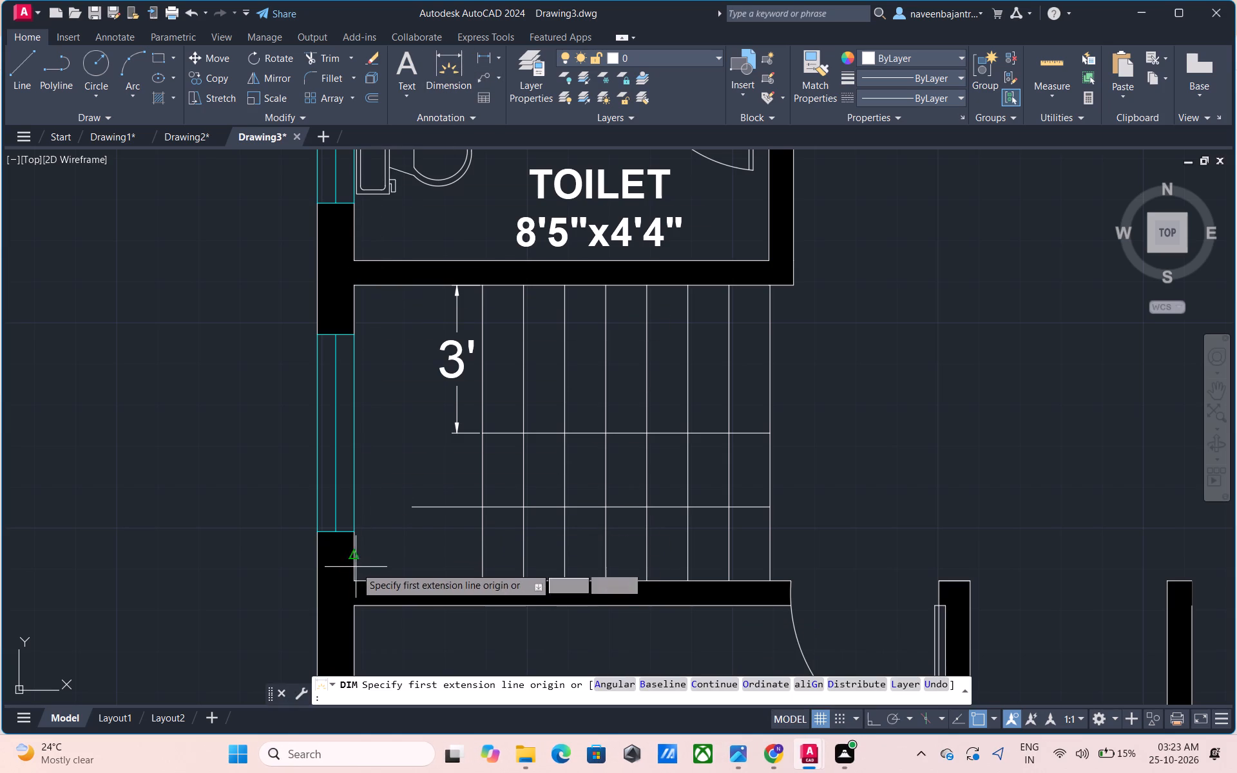
click(354, 577)
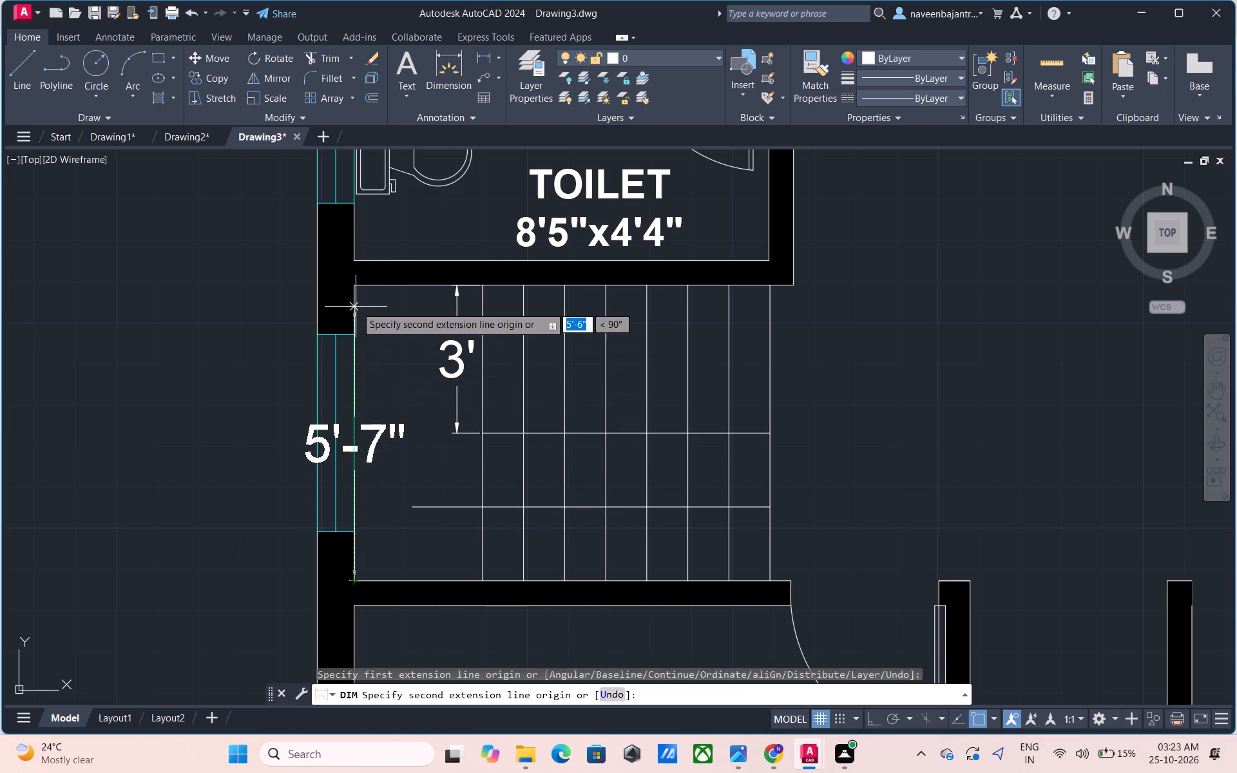
click(354, 285)
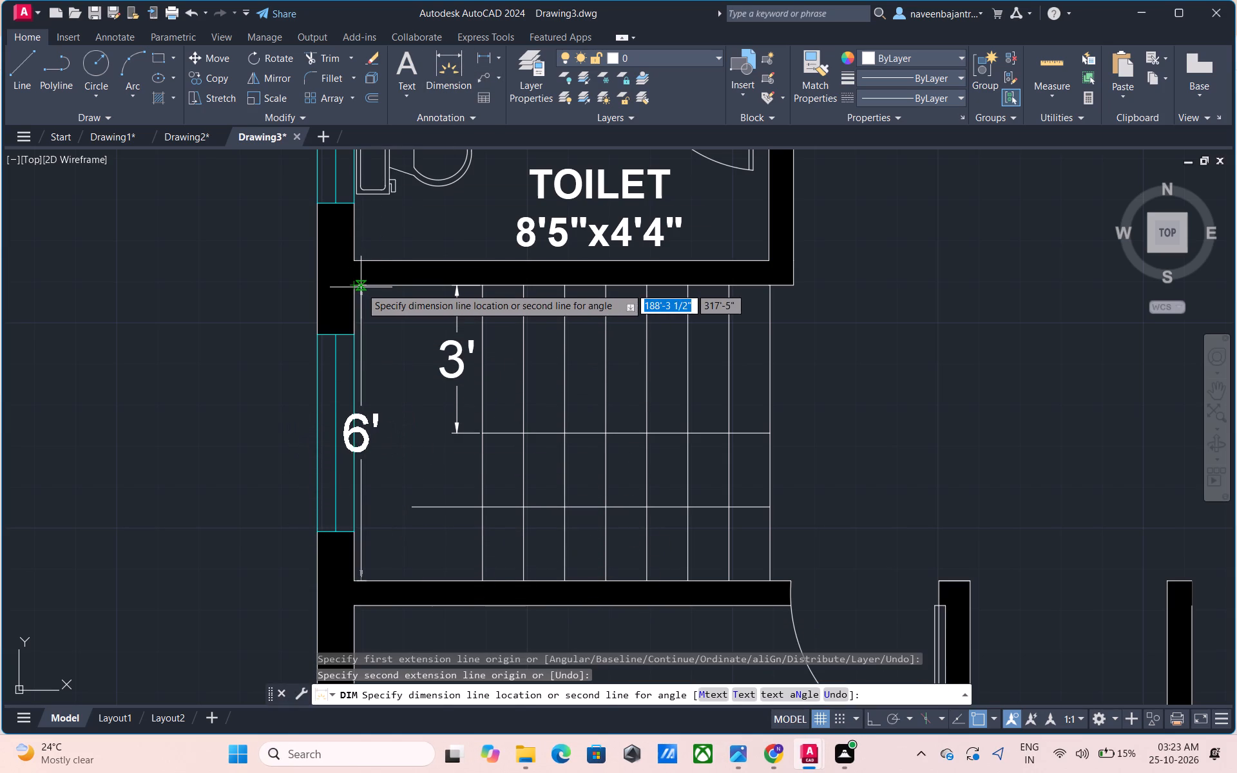
click(383, 289)
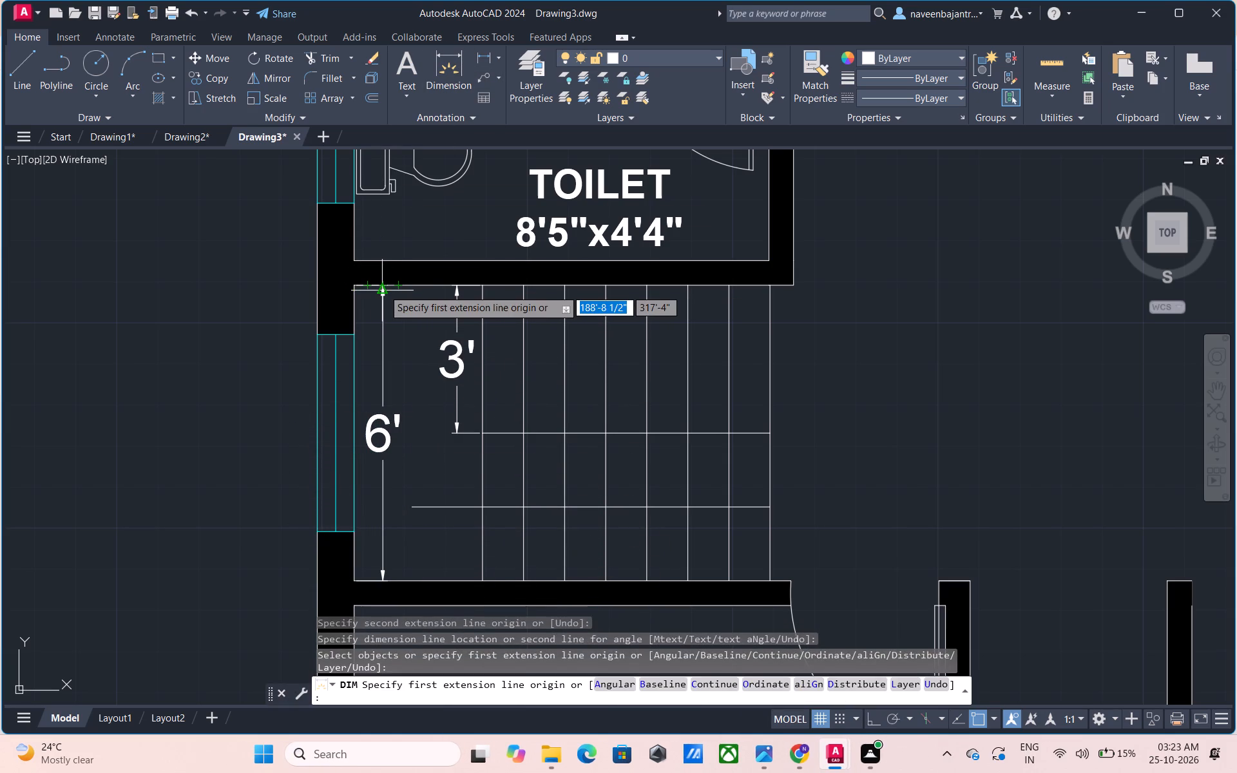
key(Escape)
Add 7" high multiline text reading LIVING and, on a second line, 12'0"x12'9" in the middle of the room below the staircase.
middle_drag(432, 406, 465, 251)
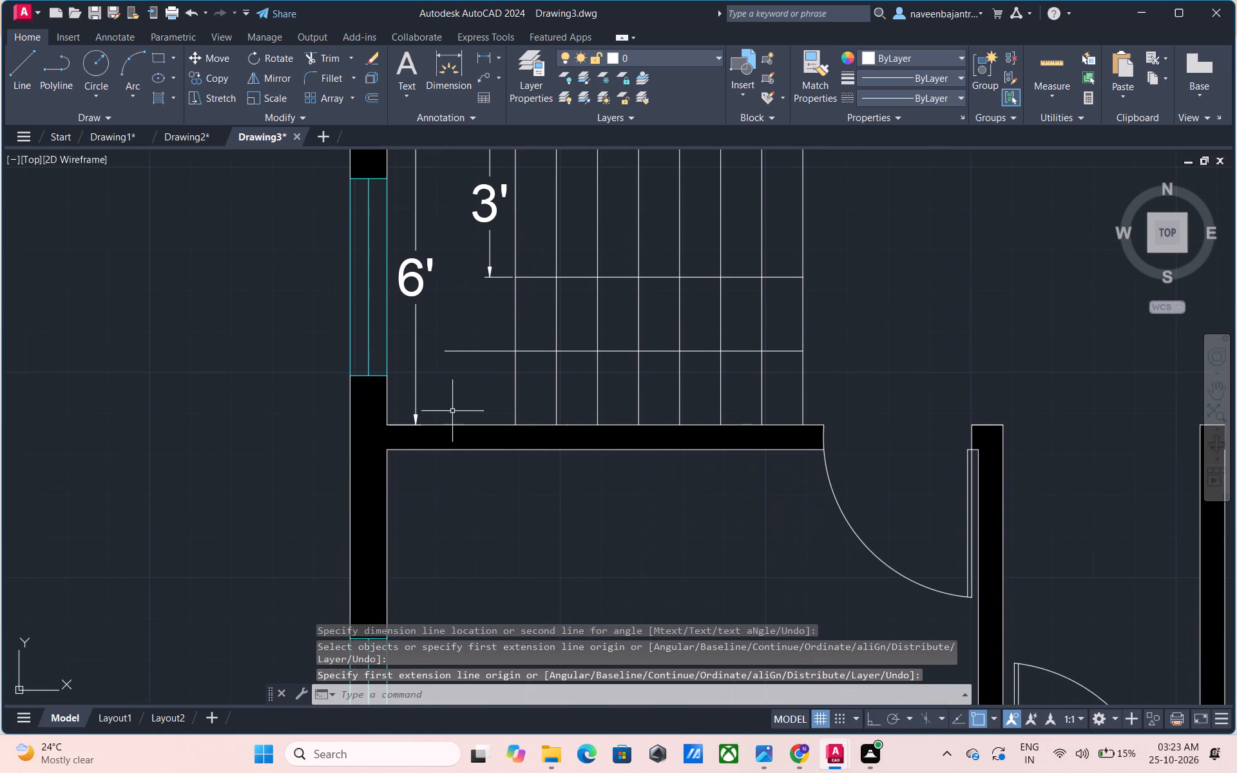
scroll(453, 493, down, 2)
middle_drag(457, 499, 367, 379)
middle_click(366, 378)
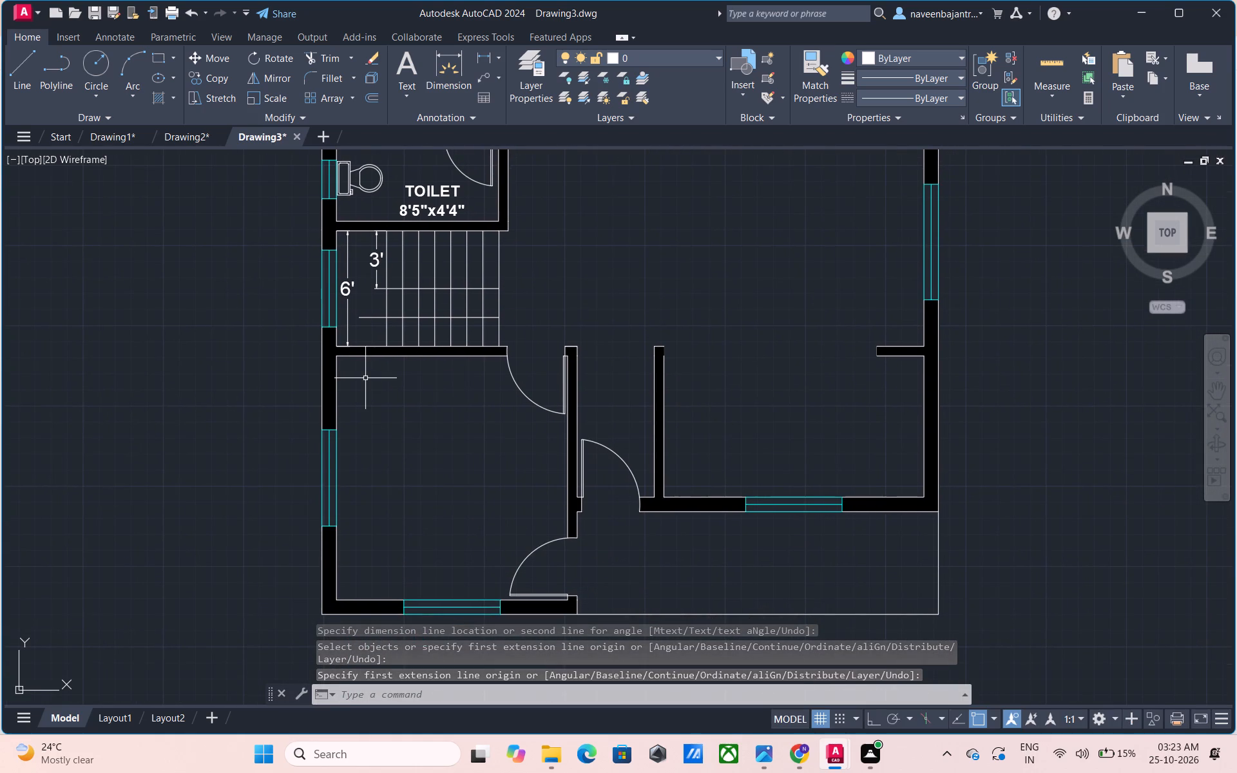
middle_drag(422, 464, 399, 441)
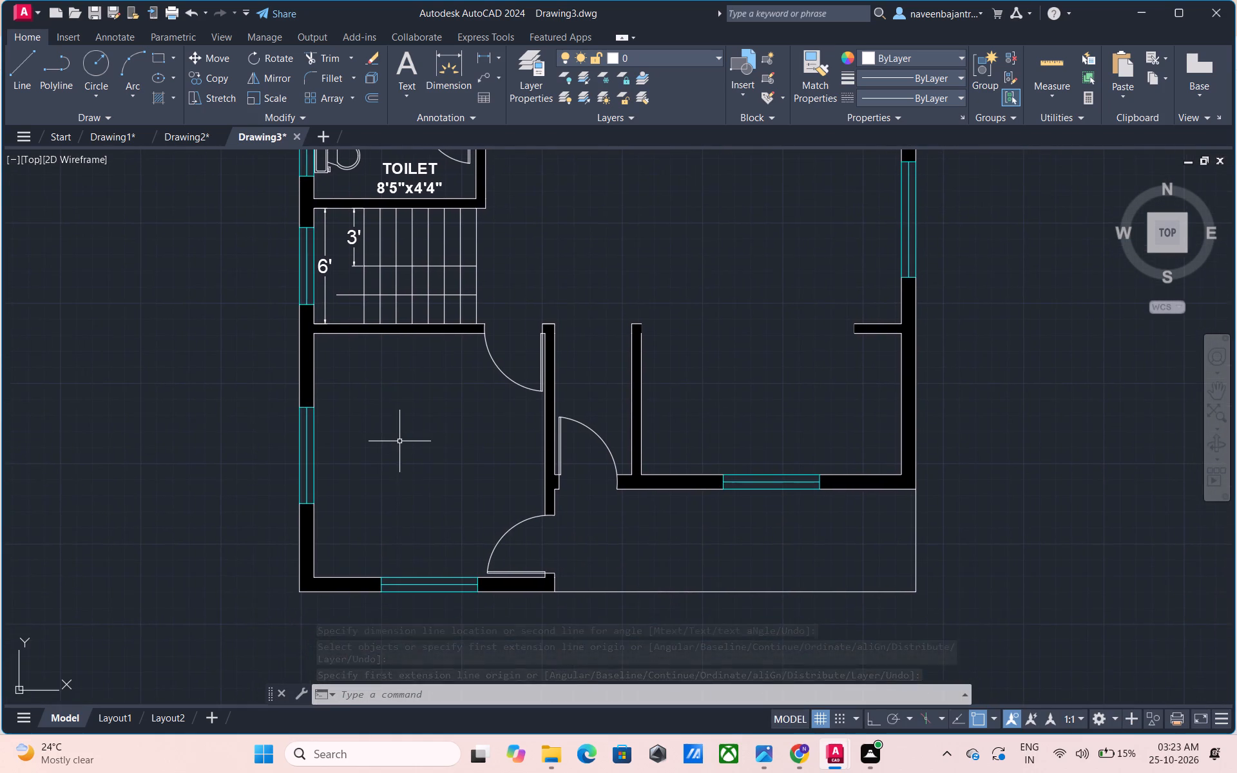
scroll(398, 440, up, 1)
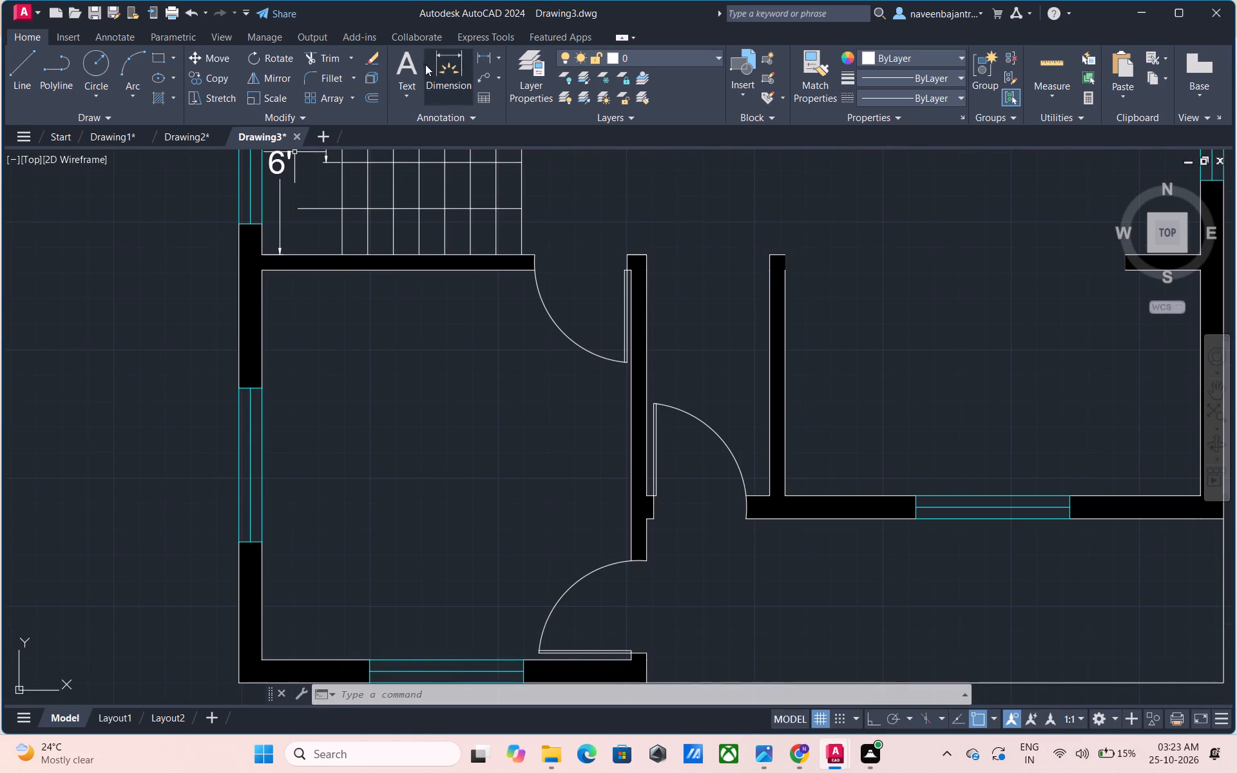
click(412, 64)
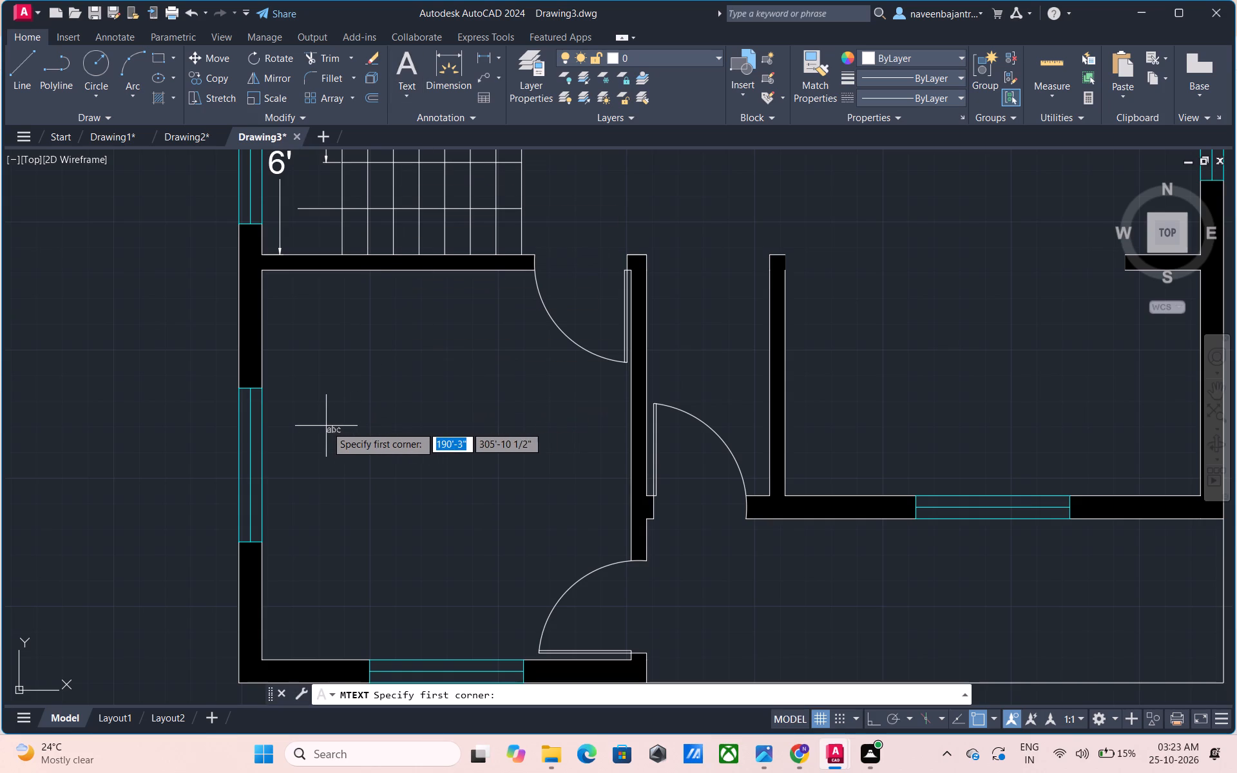
click(357, 415)
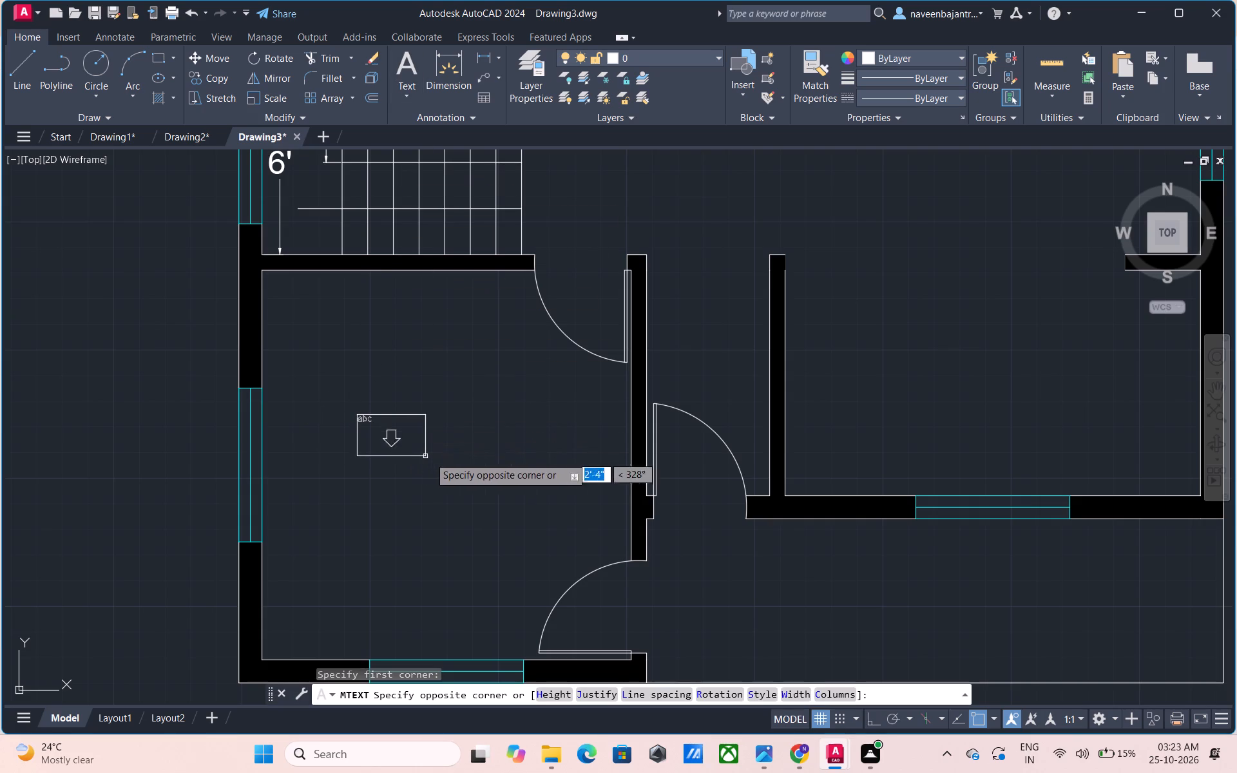
click(532, 473)
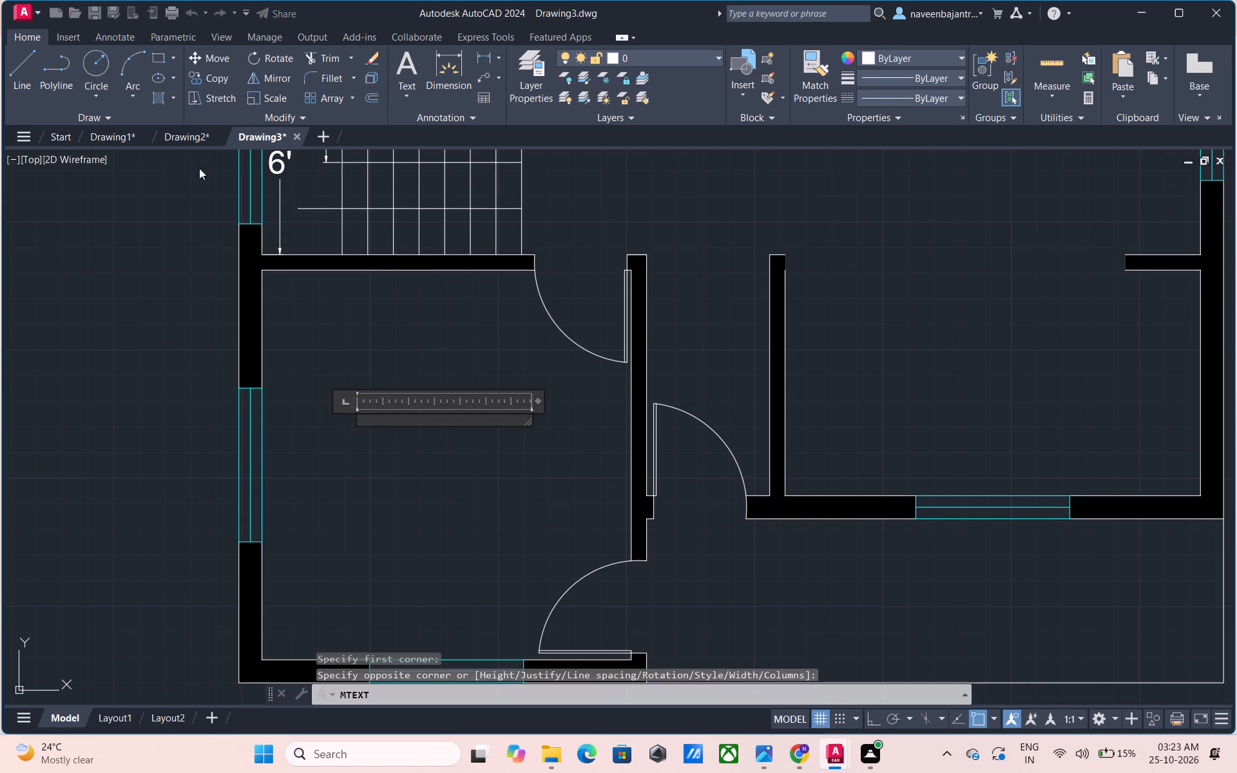
click(194, 77)
key(7)
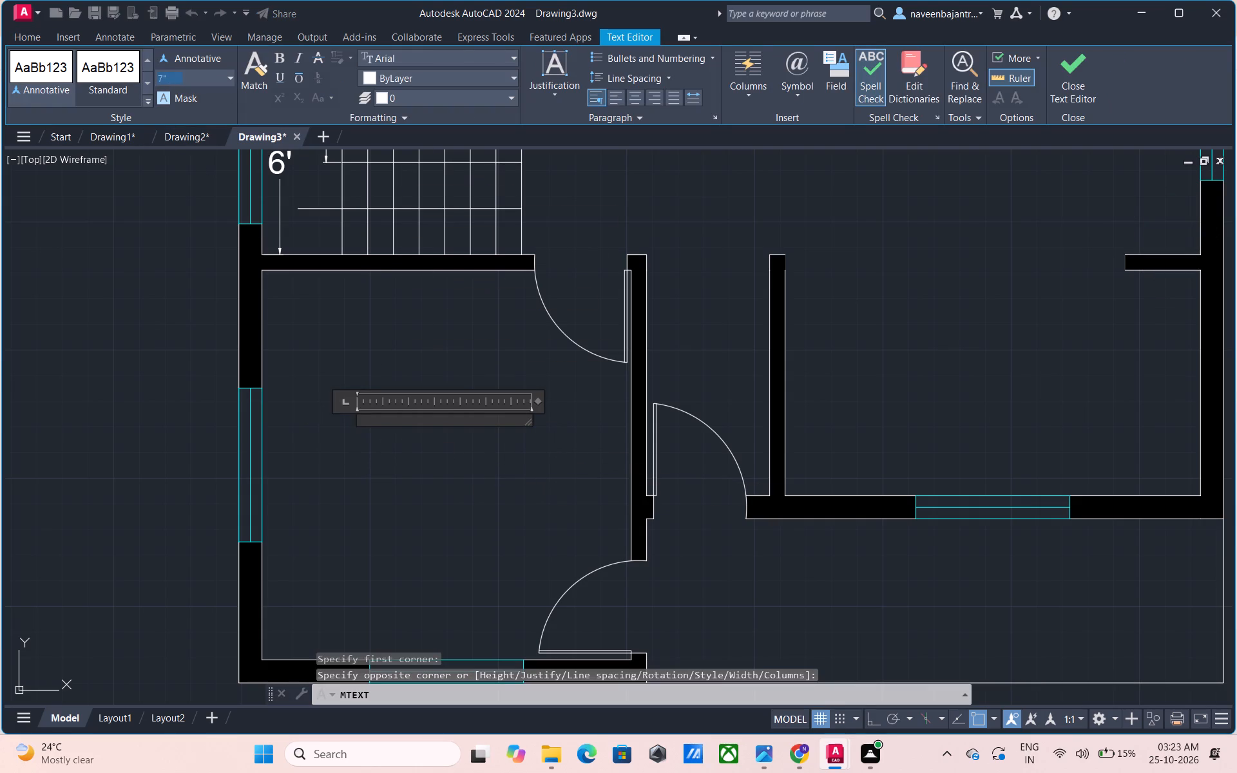
key(apostrophe)
key(Return)
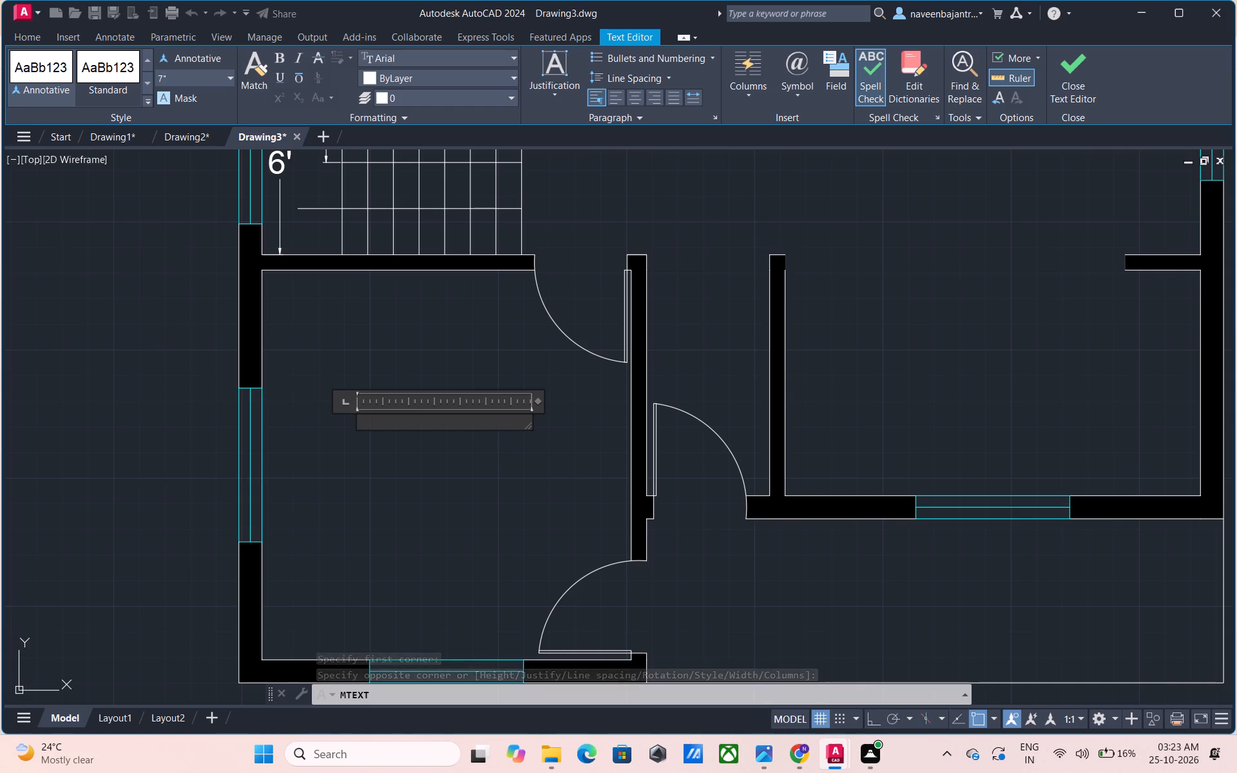
text(LIVING)
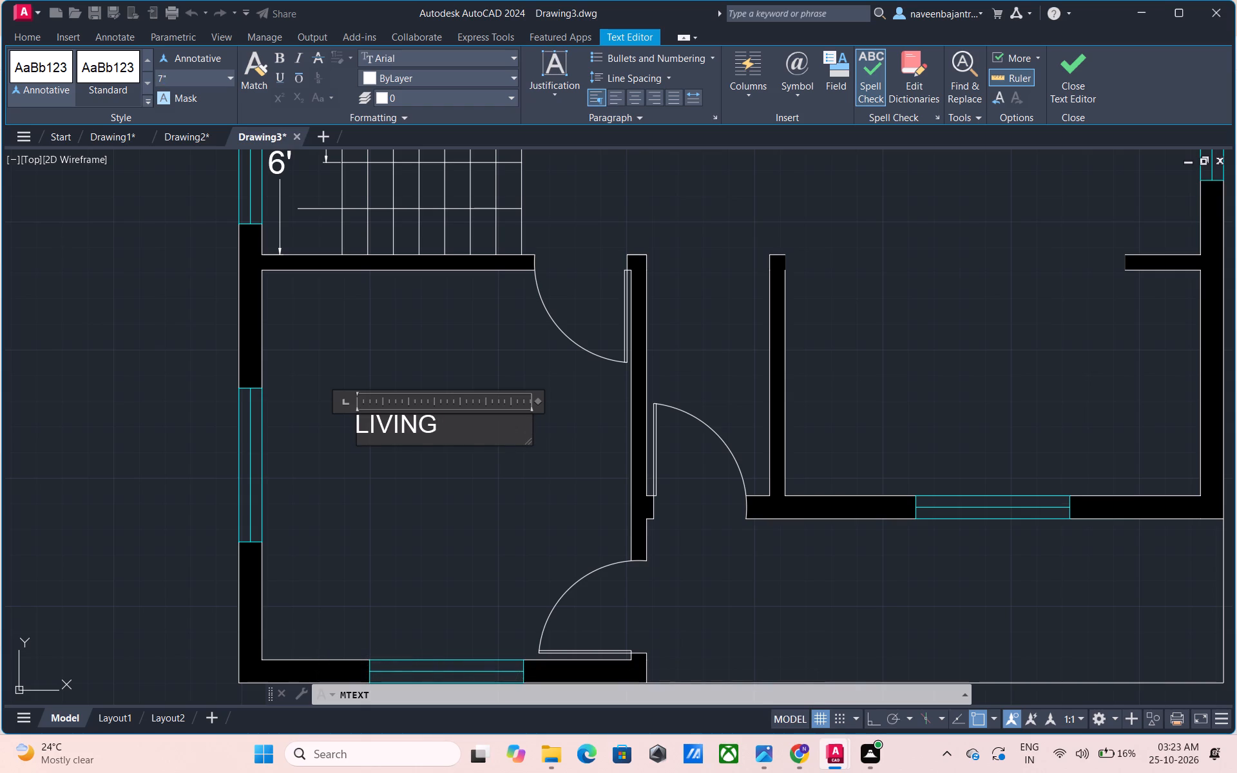
key(Return)
text(12'0")
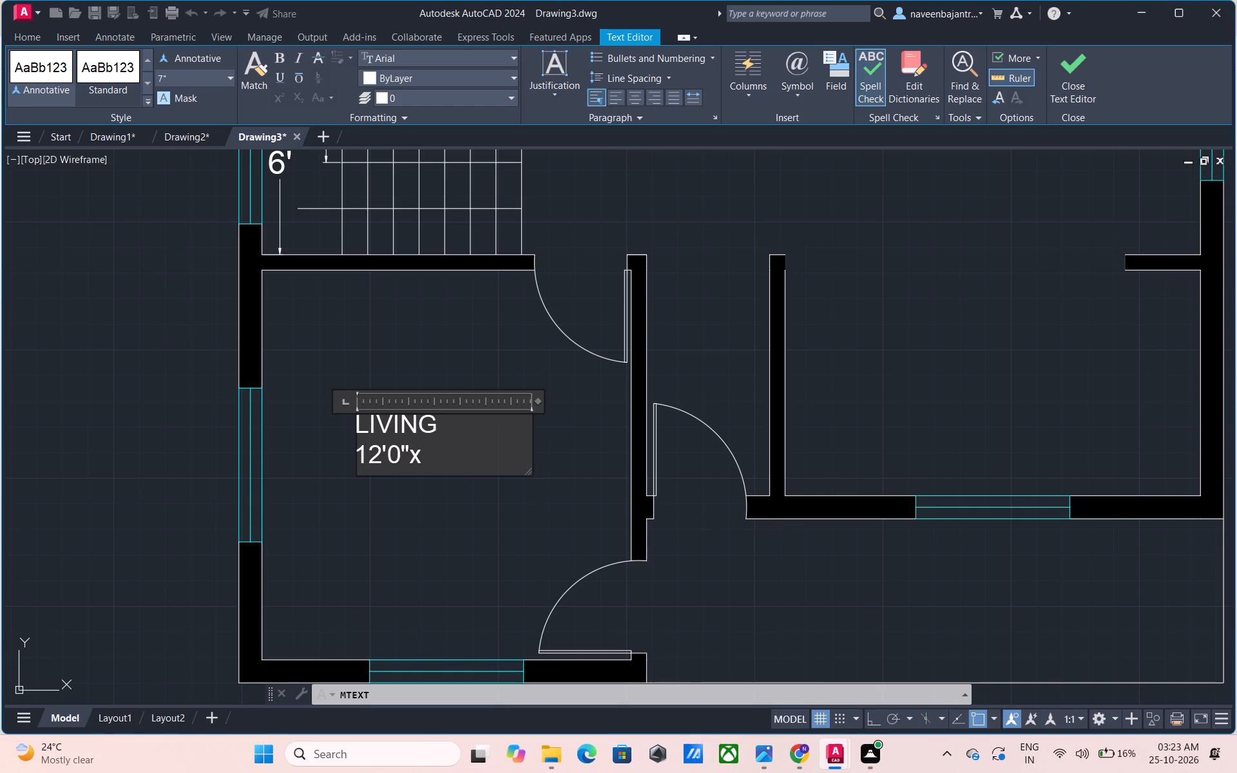
text(12')
text(9")
Centre both lines of the LIVING label, make them bold, and finish the text.
drag(484, 455, 360, 419)
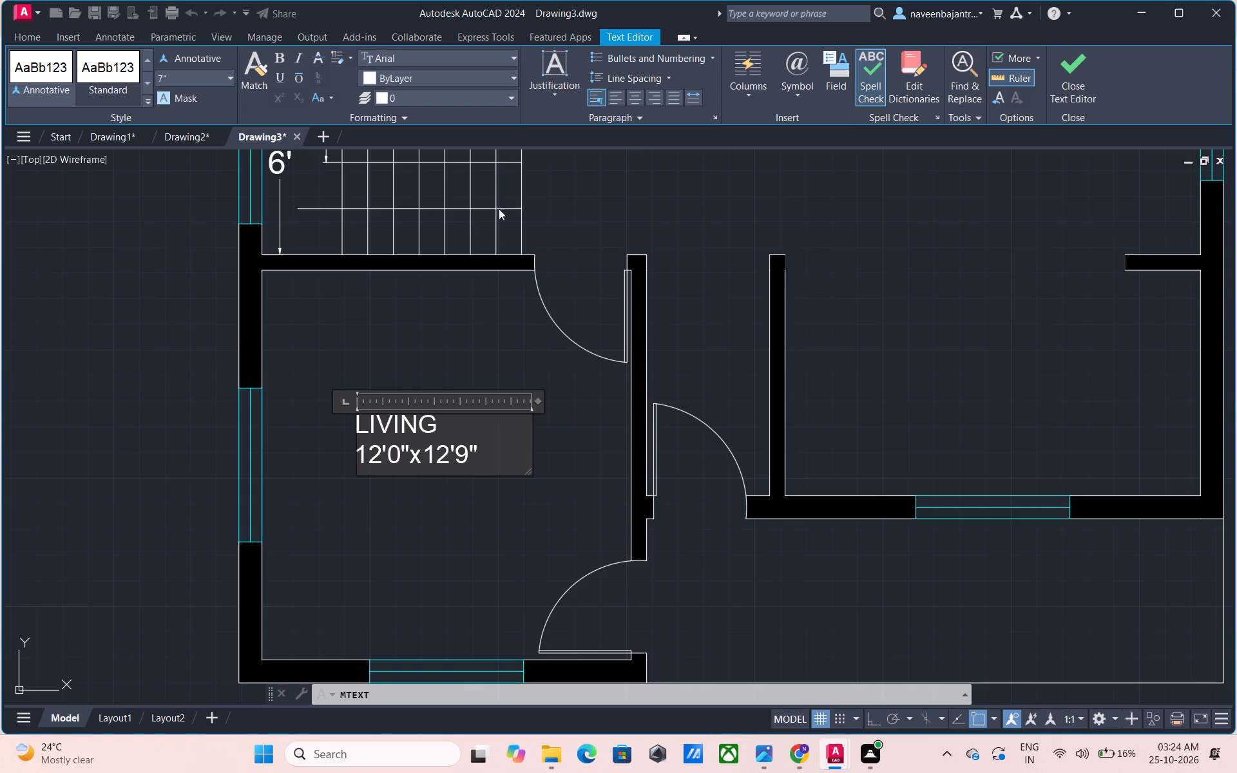
click(638, 98)
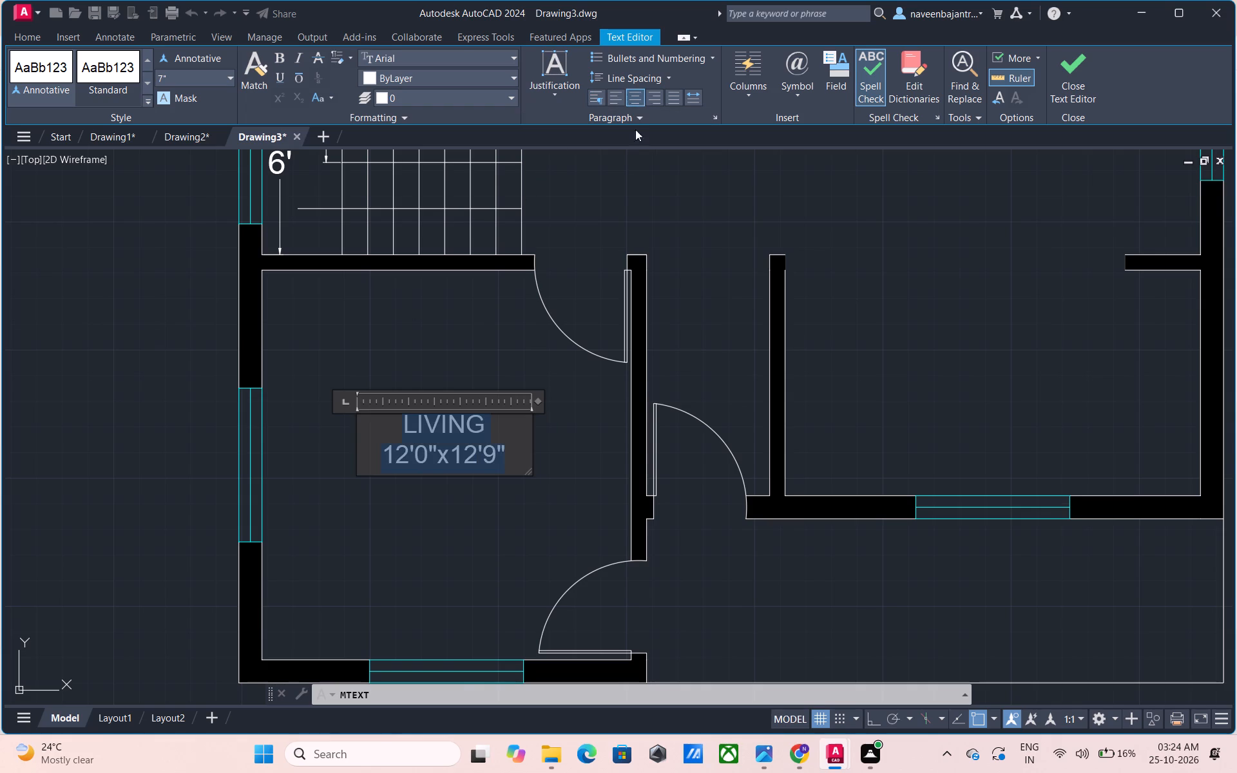
click(282, 60)
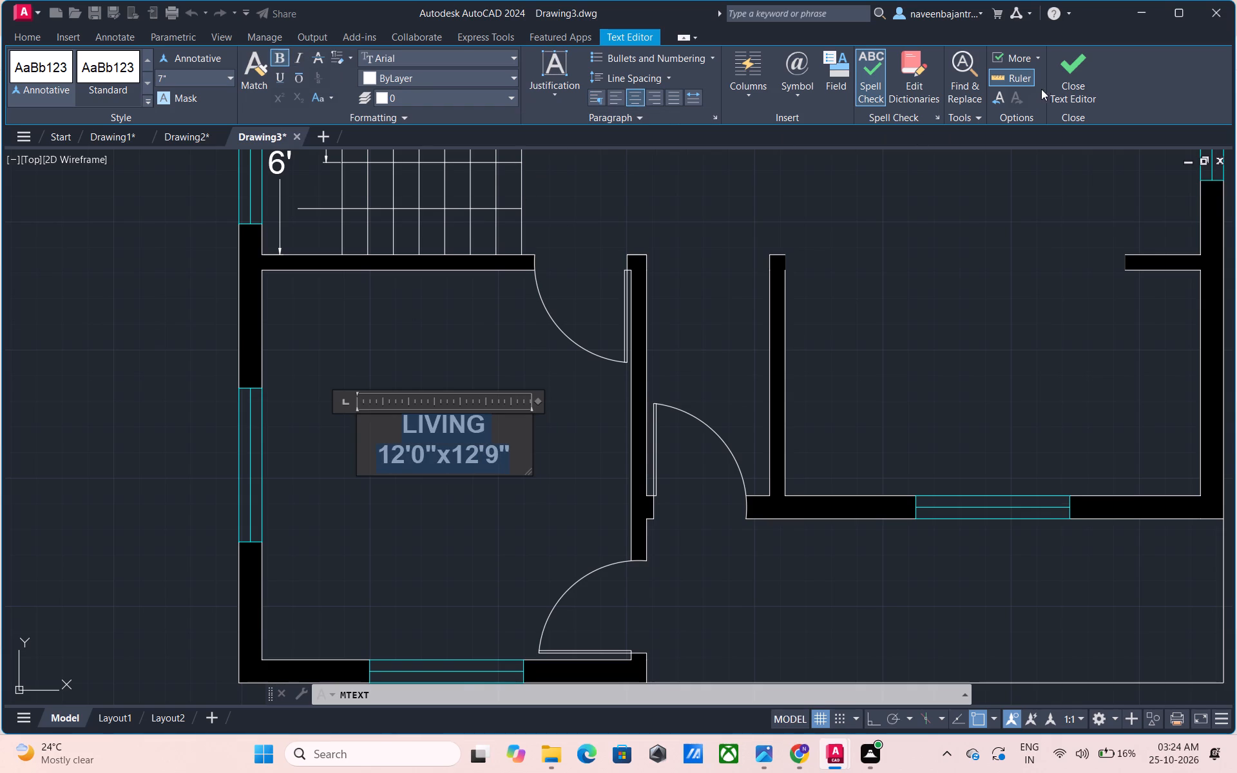
click(1059, 76)
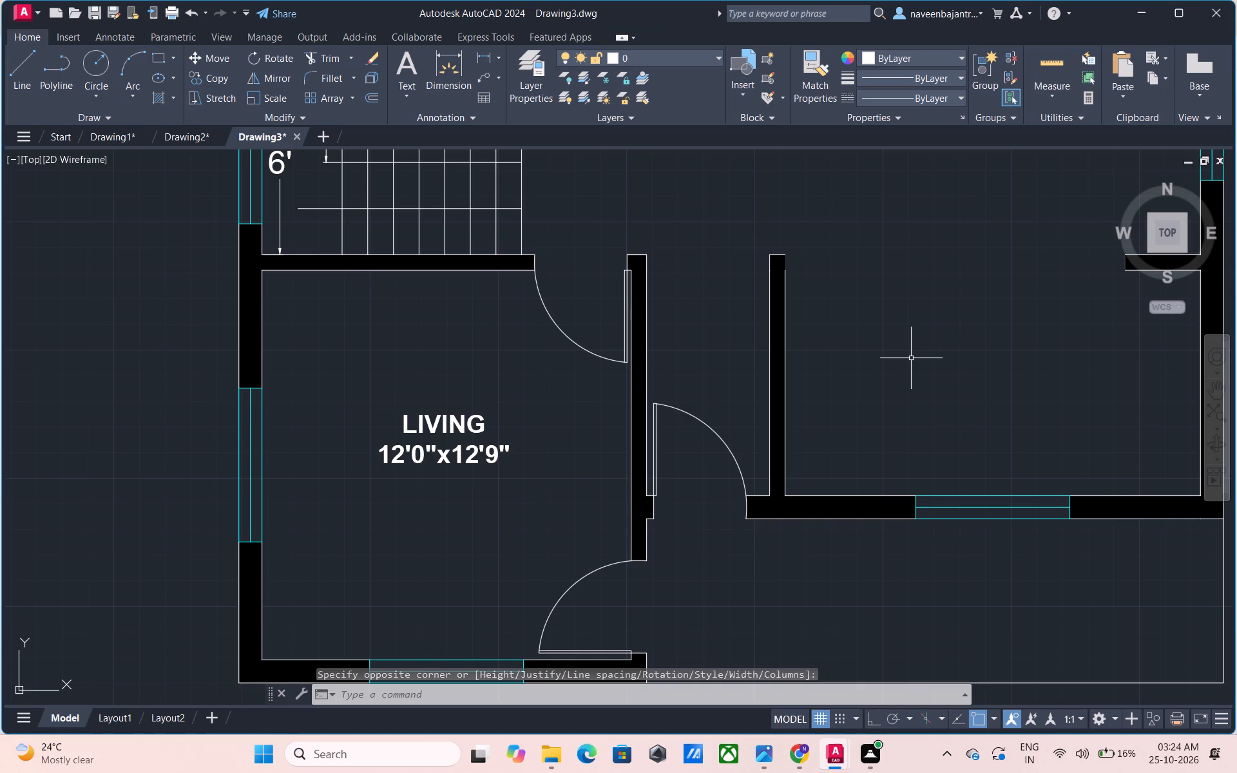
Add 7" high multiline text reading VERANDAH and, on a second line, 13'6"x7'4" in the open front area beside the living room.
middle_drag(899, 544, 664, 423)
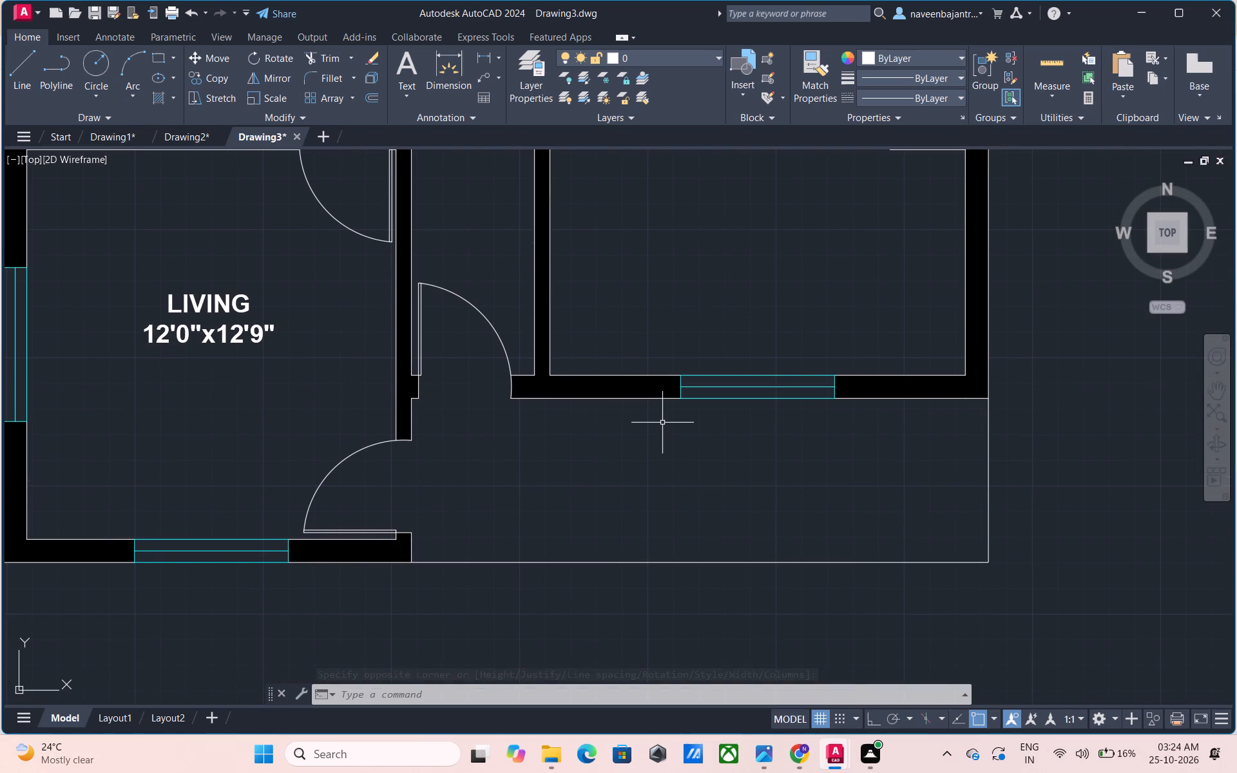
click(403, 65)
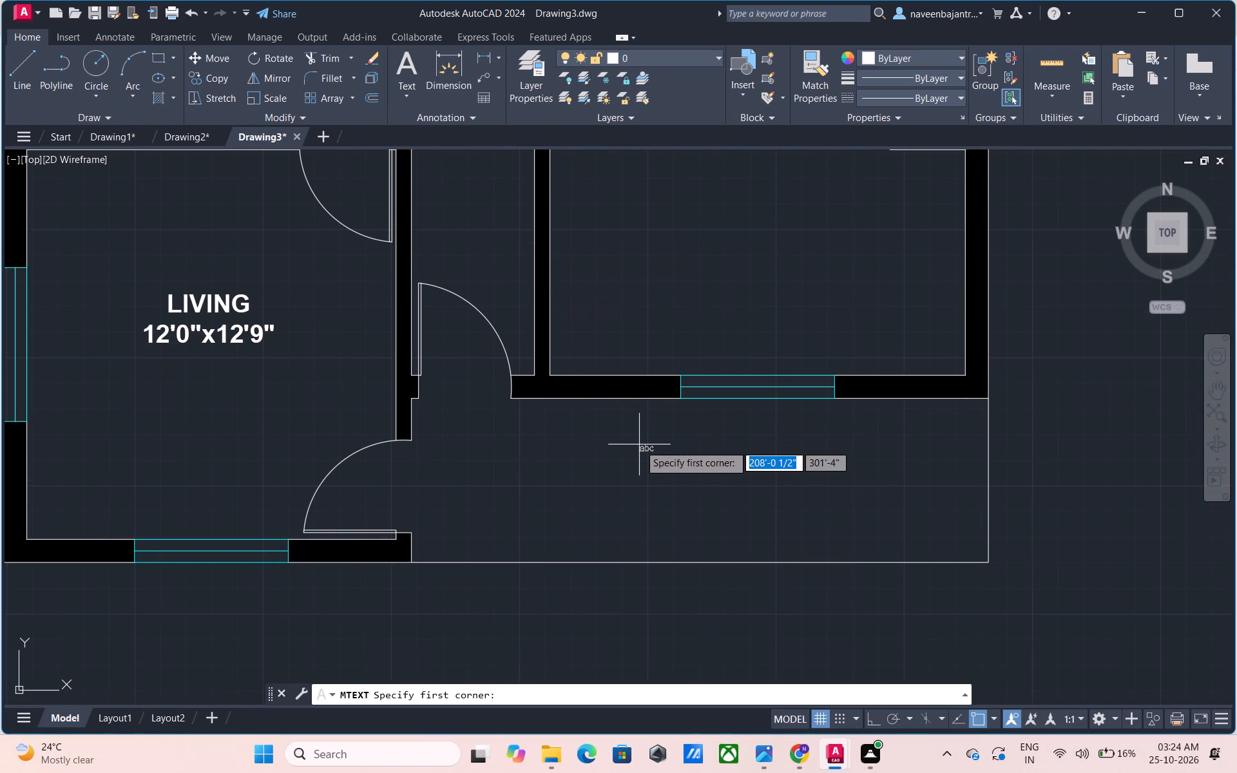
click(641, 447)
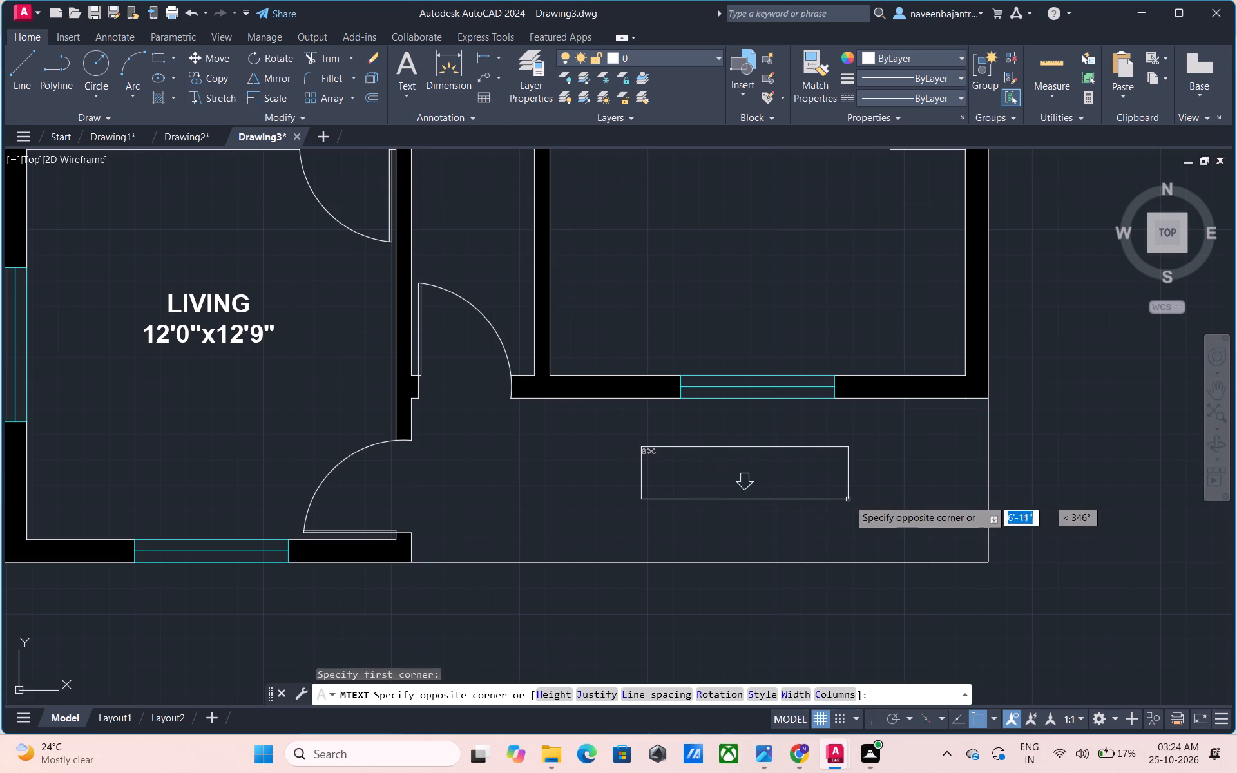
click(853, 499)
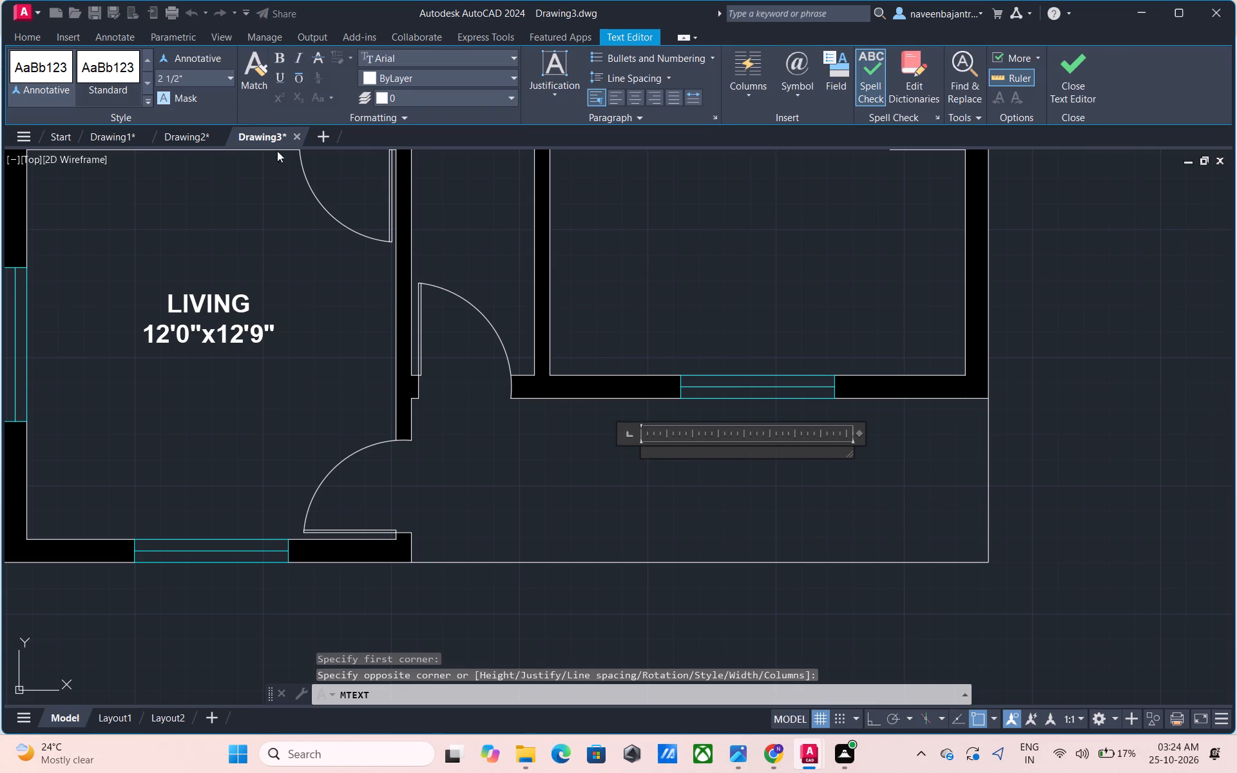
click(200, 81)
key(7)
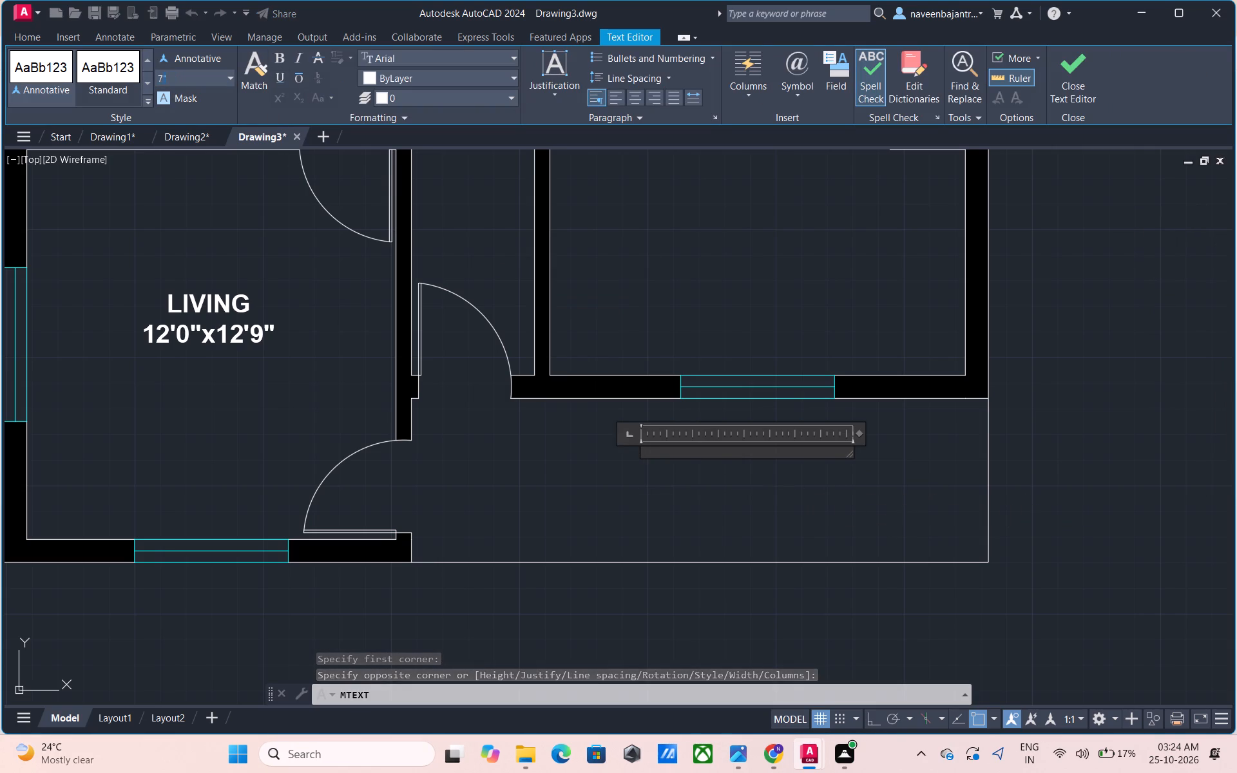
key(shift+quotedbl)
key(Return)
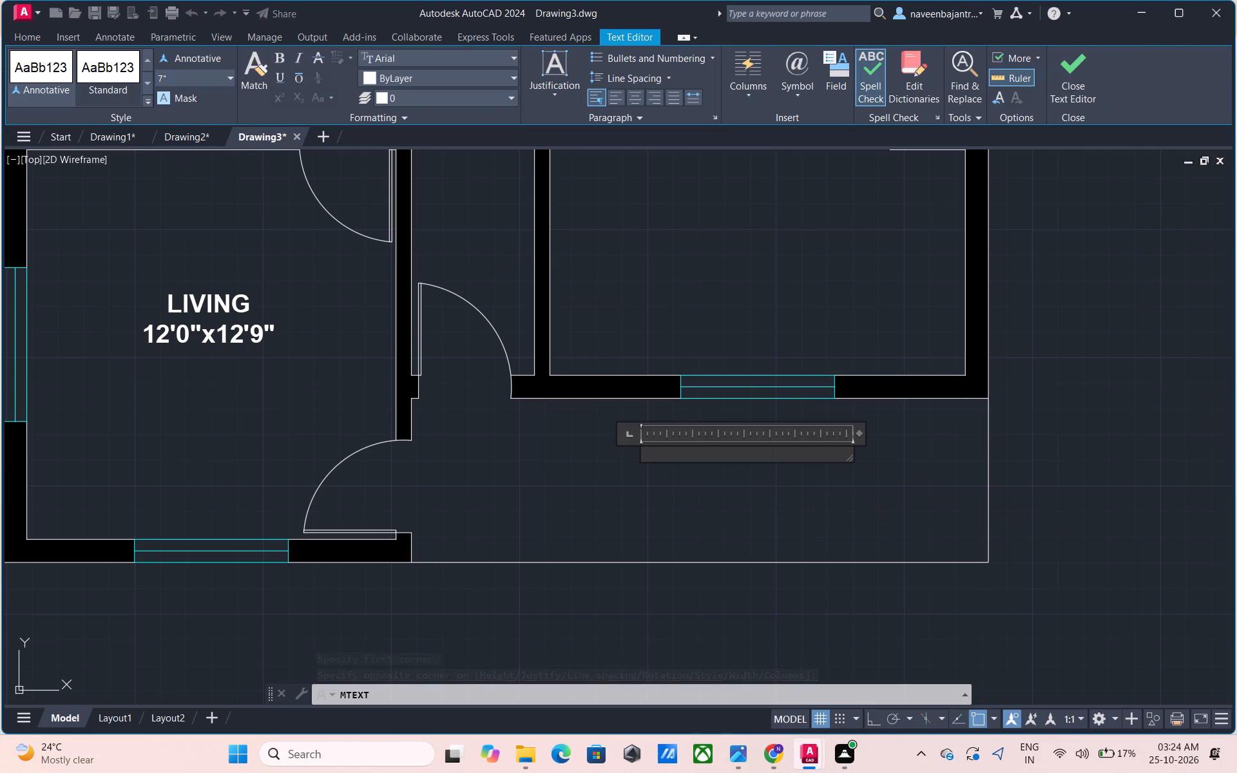
text(VERANDA)
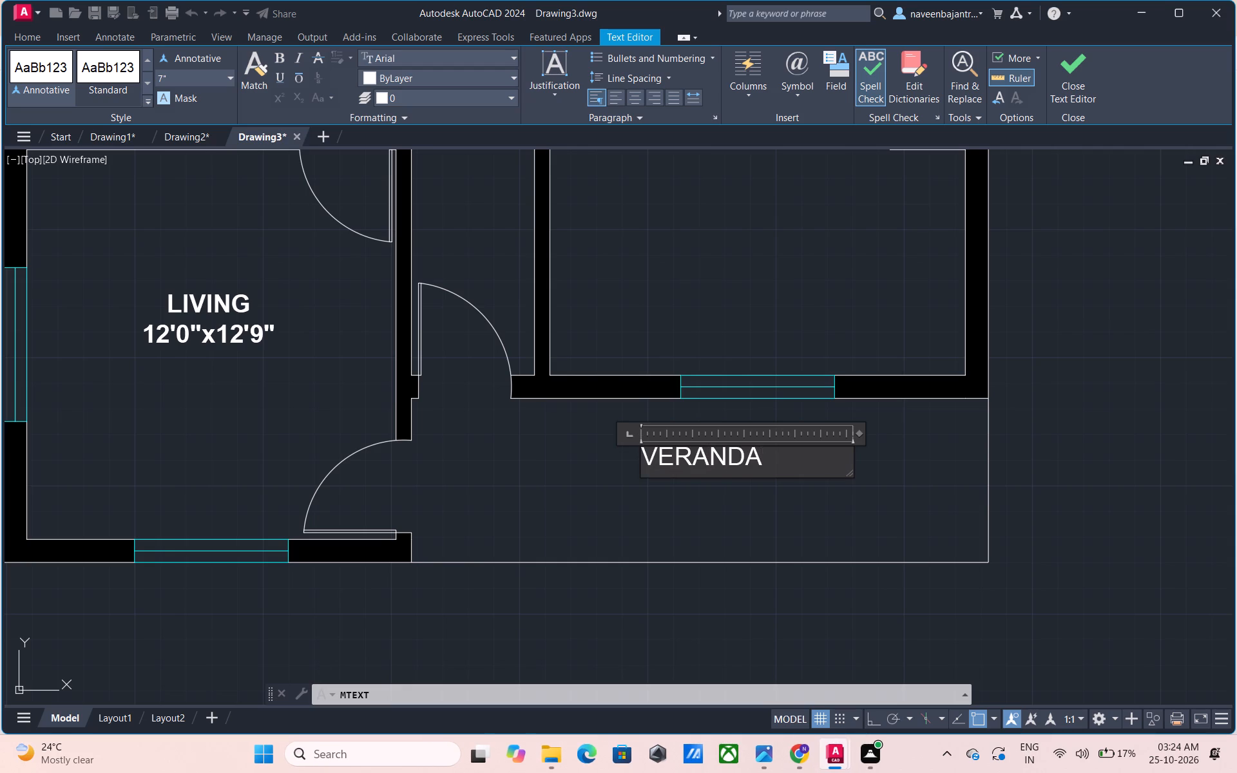
key(h)
key(Return)
text(13'6)
key(shift+quotedbl)
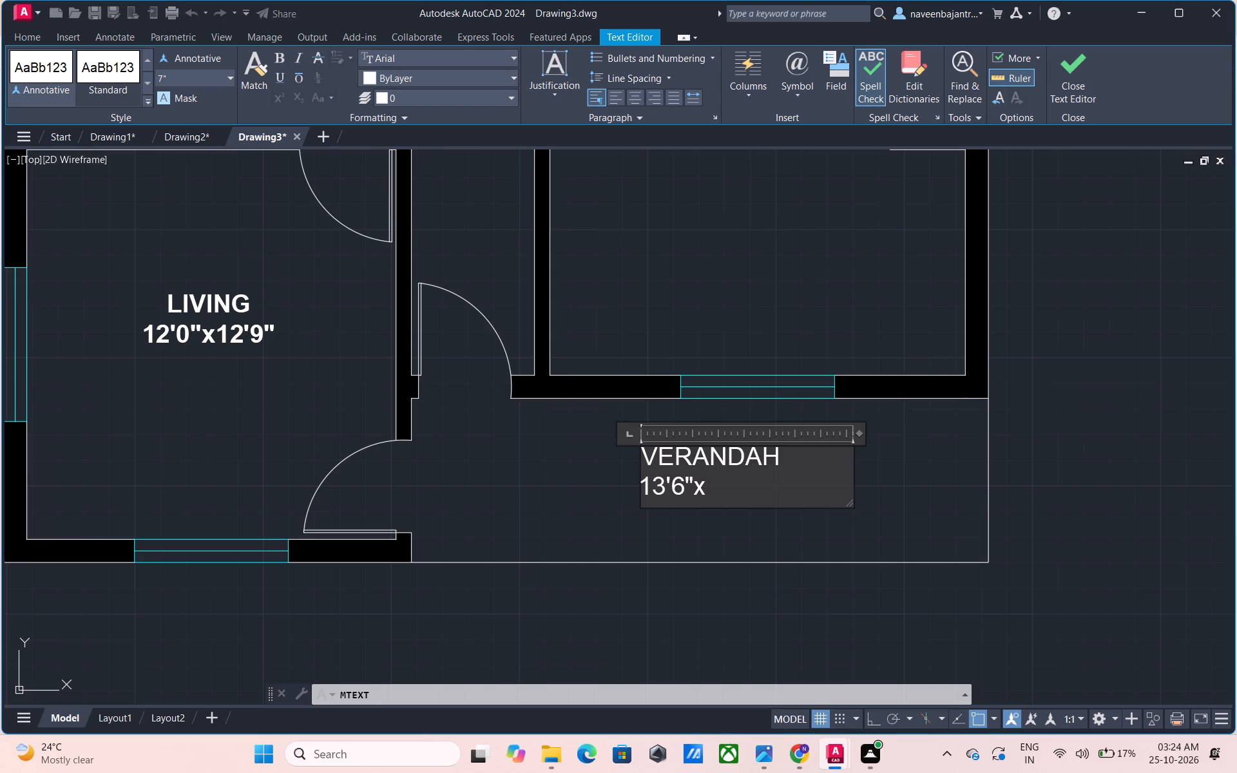
text(7')
key(4)
key(shift+quotedbl)
Centre both lines of the VERANDAH label, make them bold, and finish the text.
drag(756, 482, 640, 459)
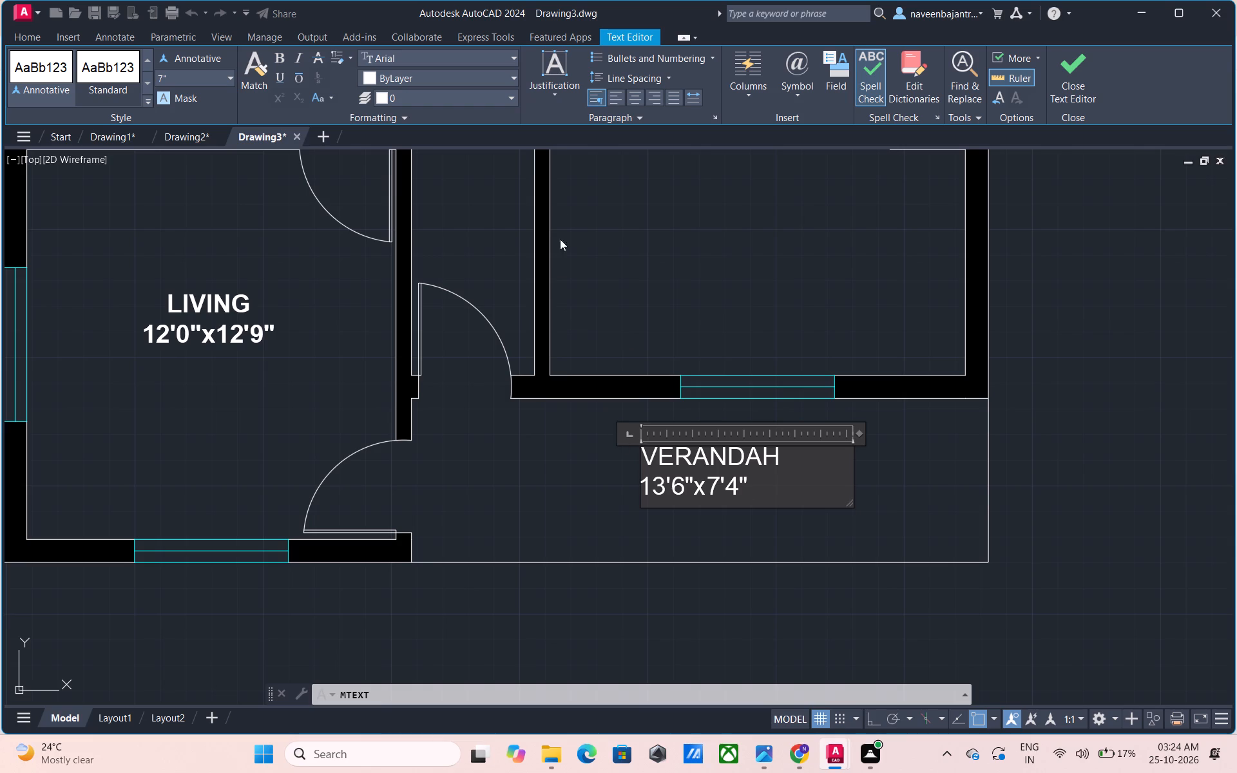
click(633, 95)
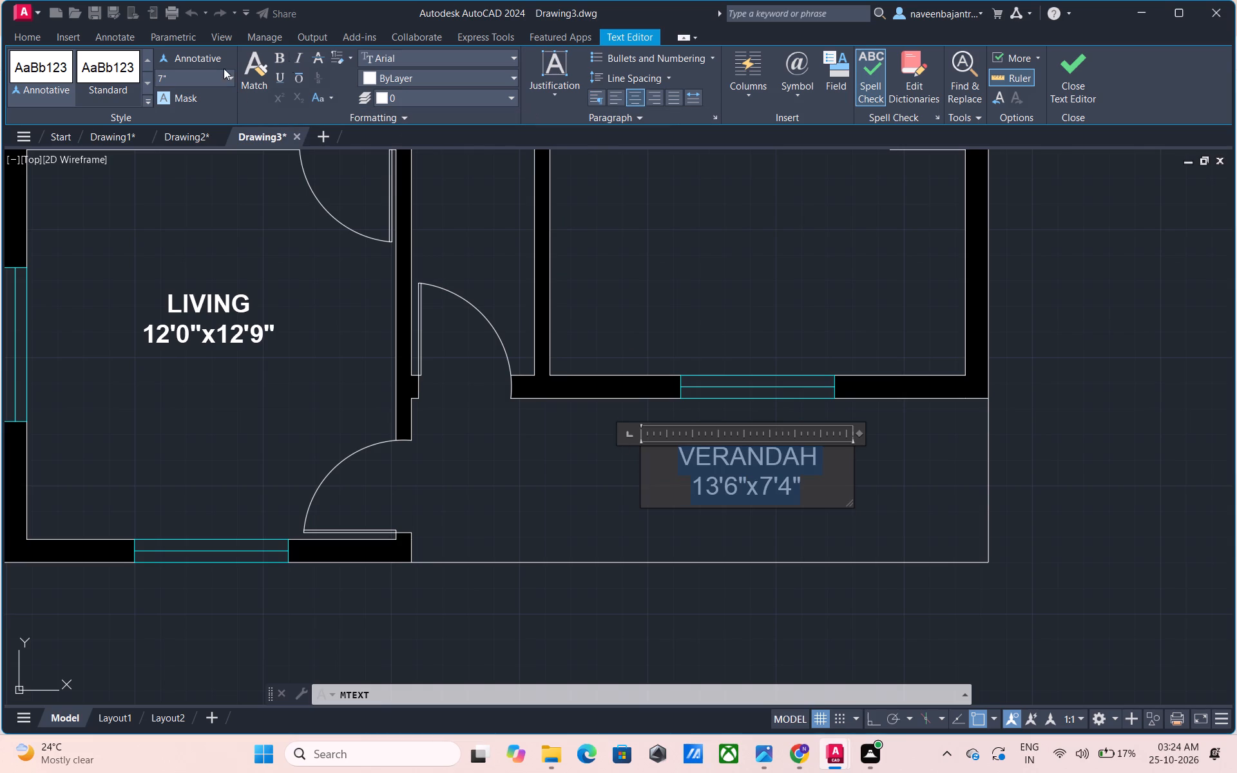
click(282, 57)
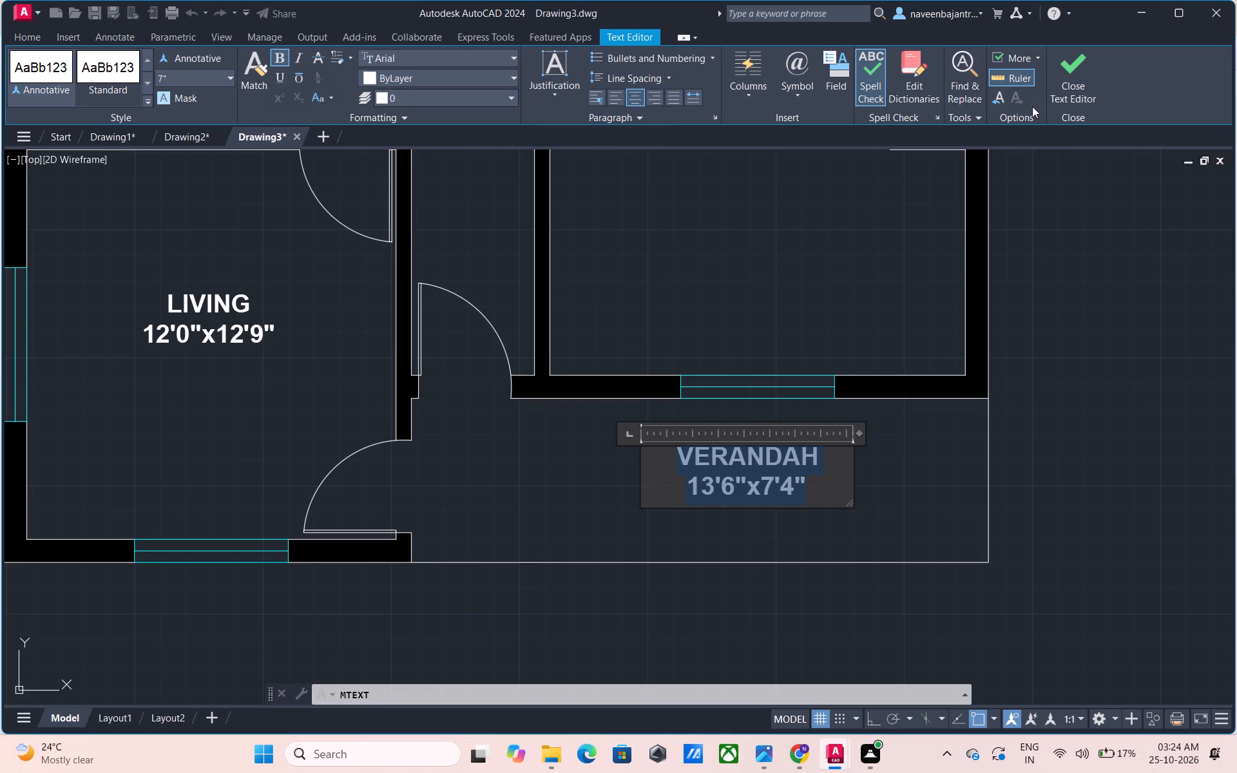
click(1056, 88)
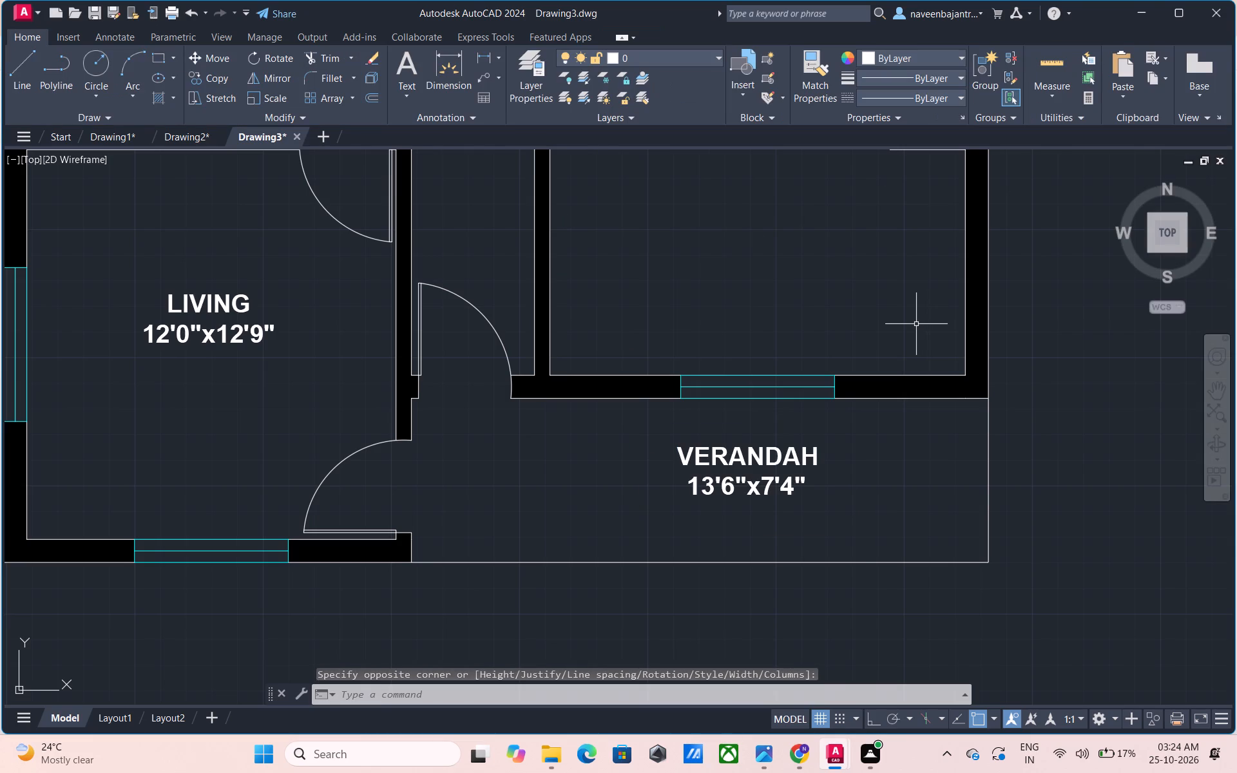
Add 7" high multiline text reading KITCHEN and, on a second line, 13'6"x7'4" in the room directly above the verandah.
middle_drag(865, 283, 794, 410)
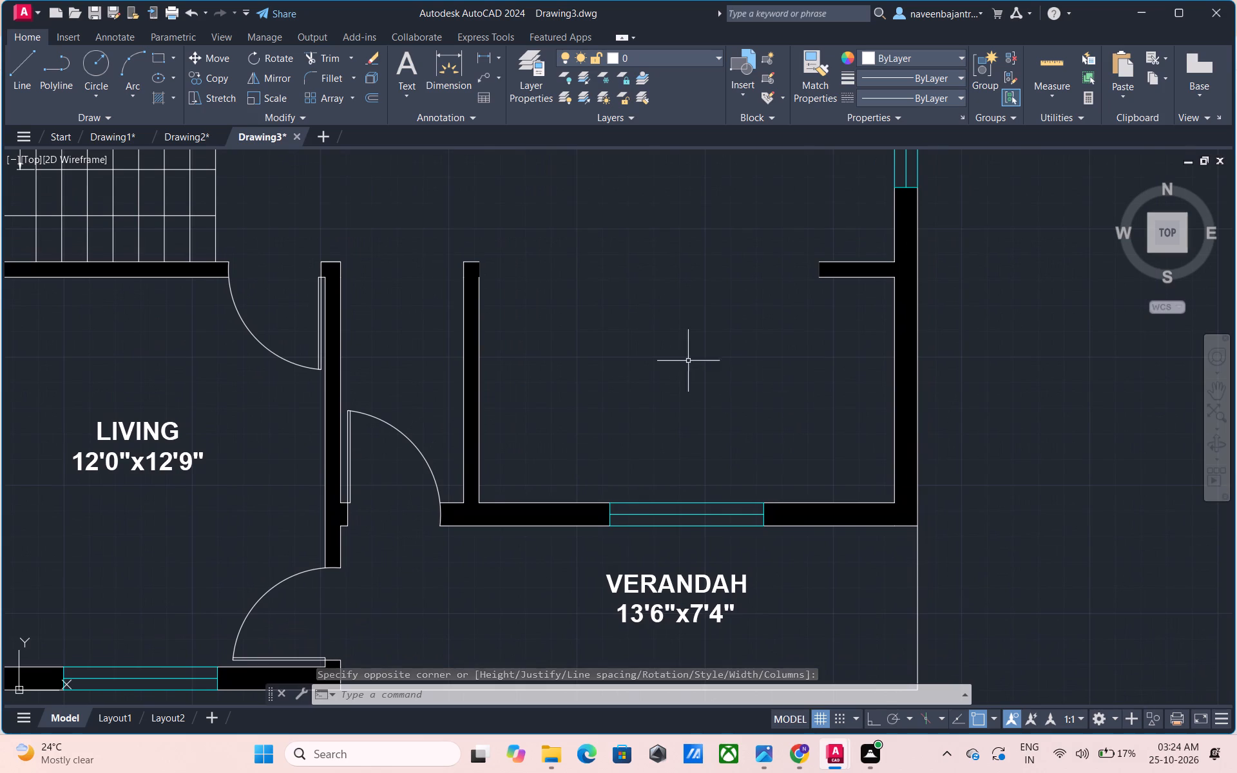
click(410, 63)
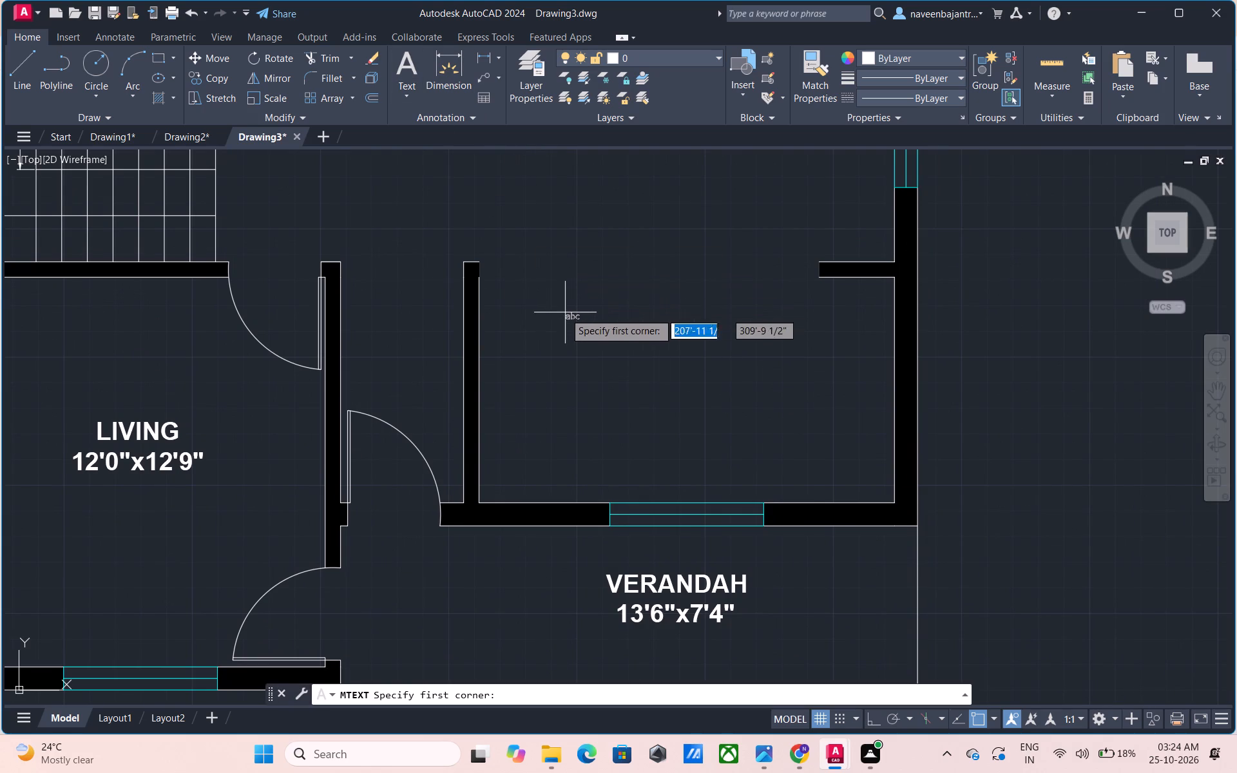
click(552, 309)
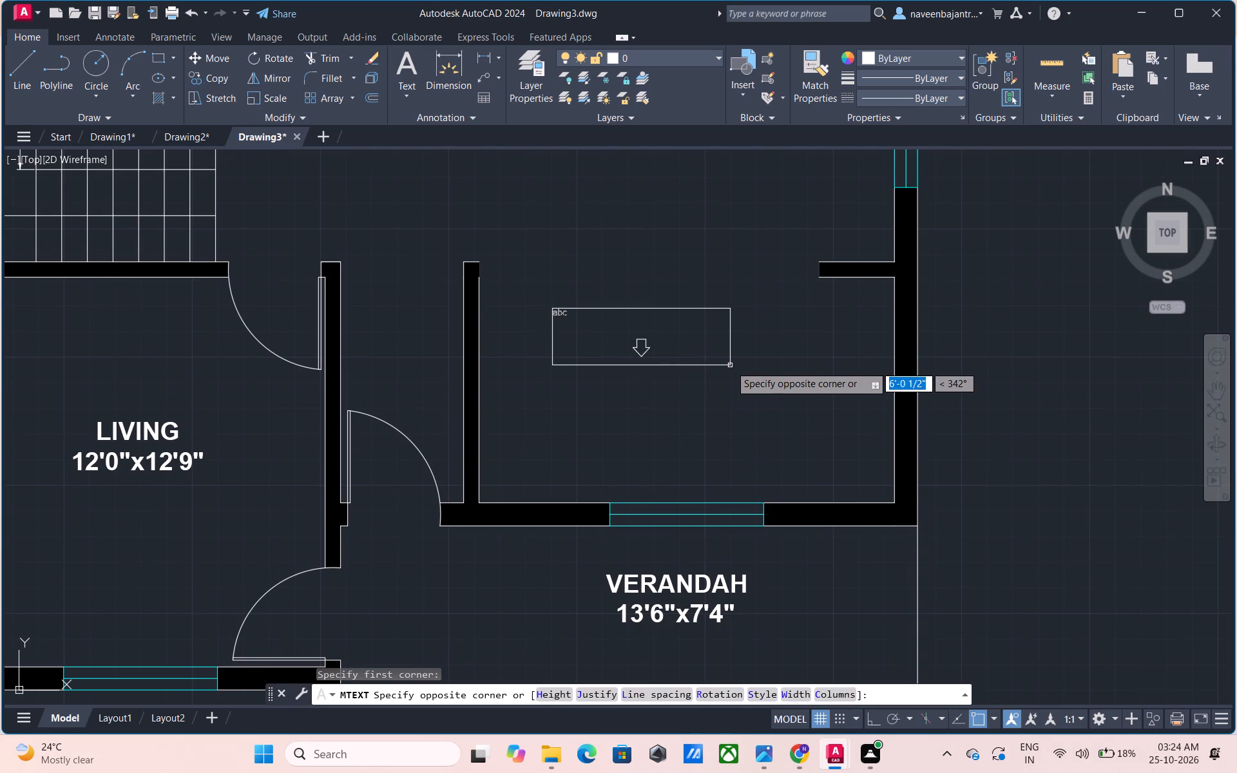
click(731, 365)
click(205, 73)
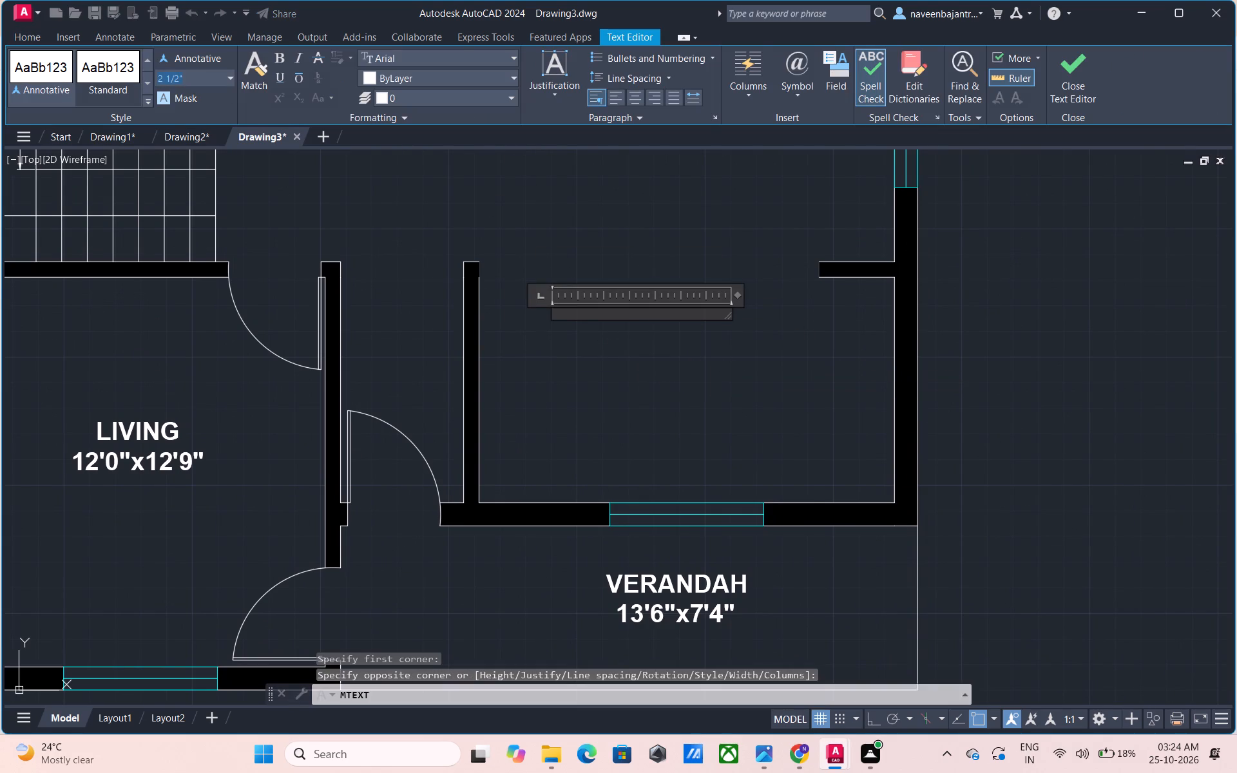
key(7)
key(shift+quotedbl)
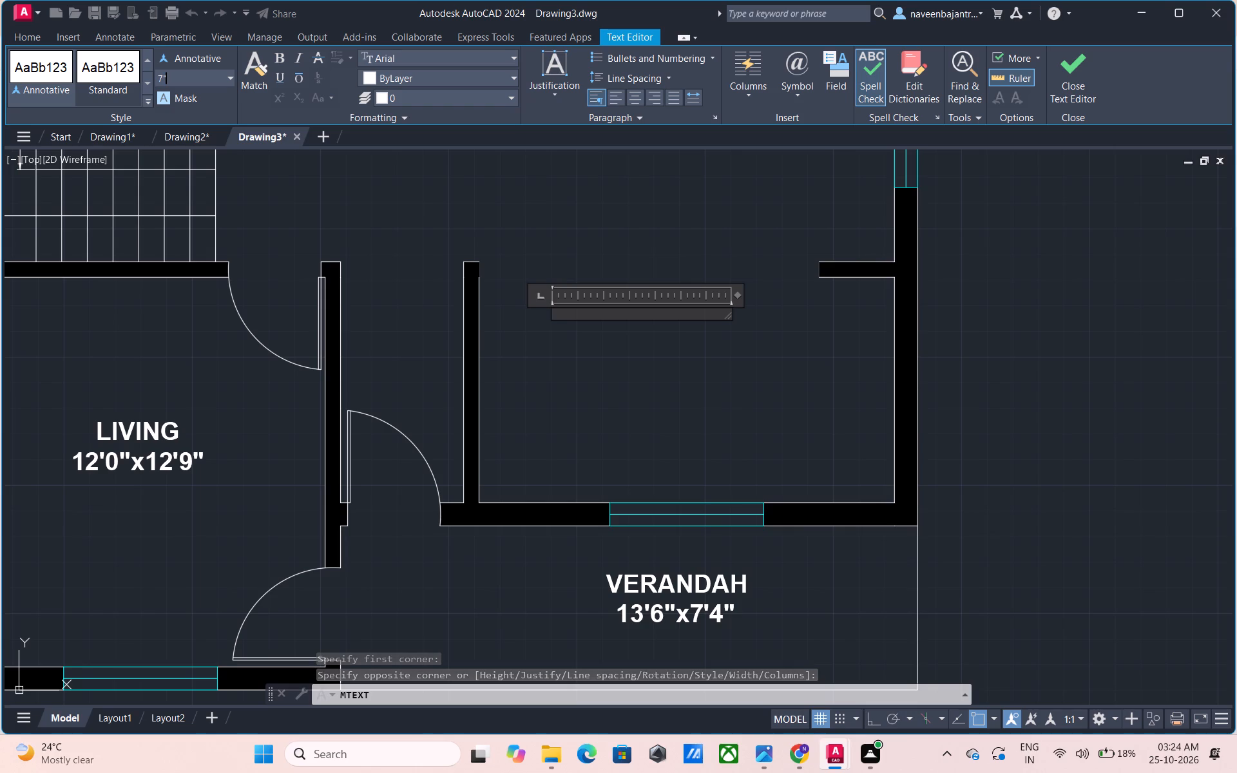
key(Return)
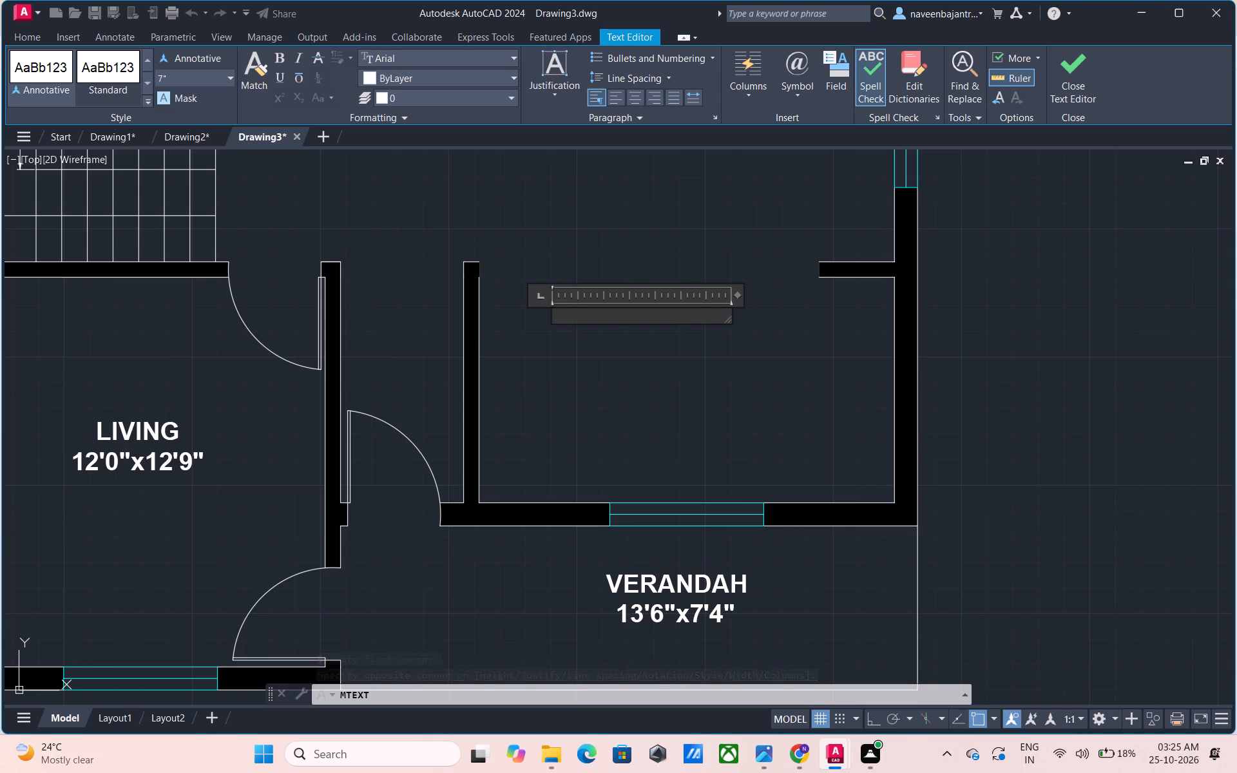
text(KITCHEN)
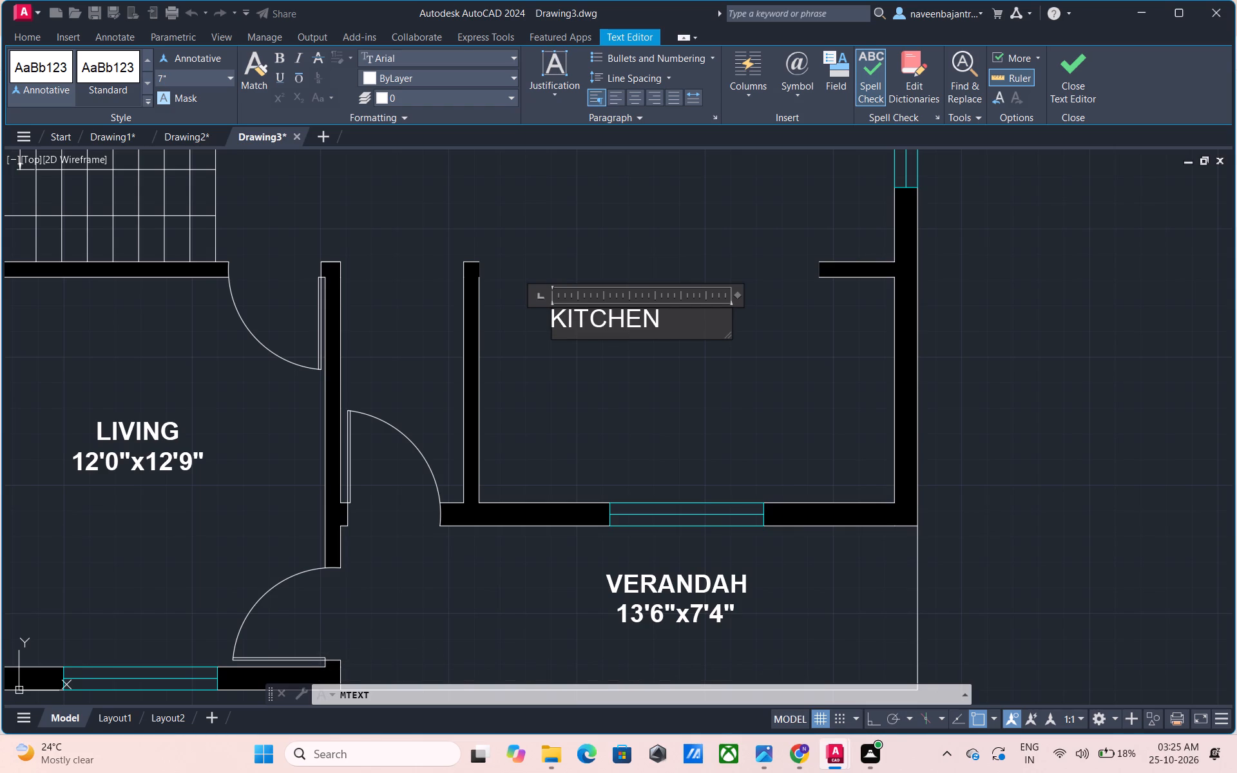
key(Return)
text(13'6)
key(shift+quotedbl)
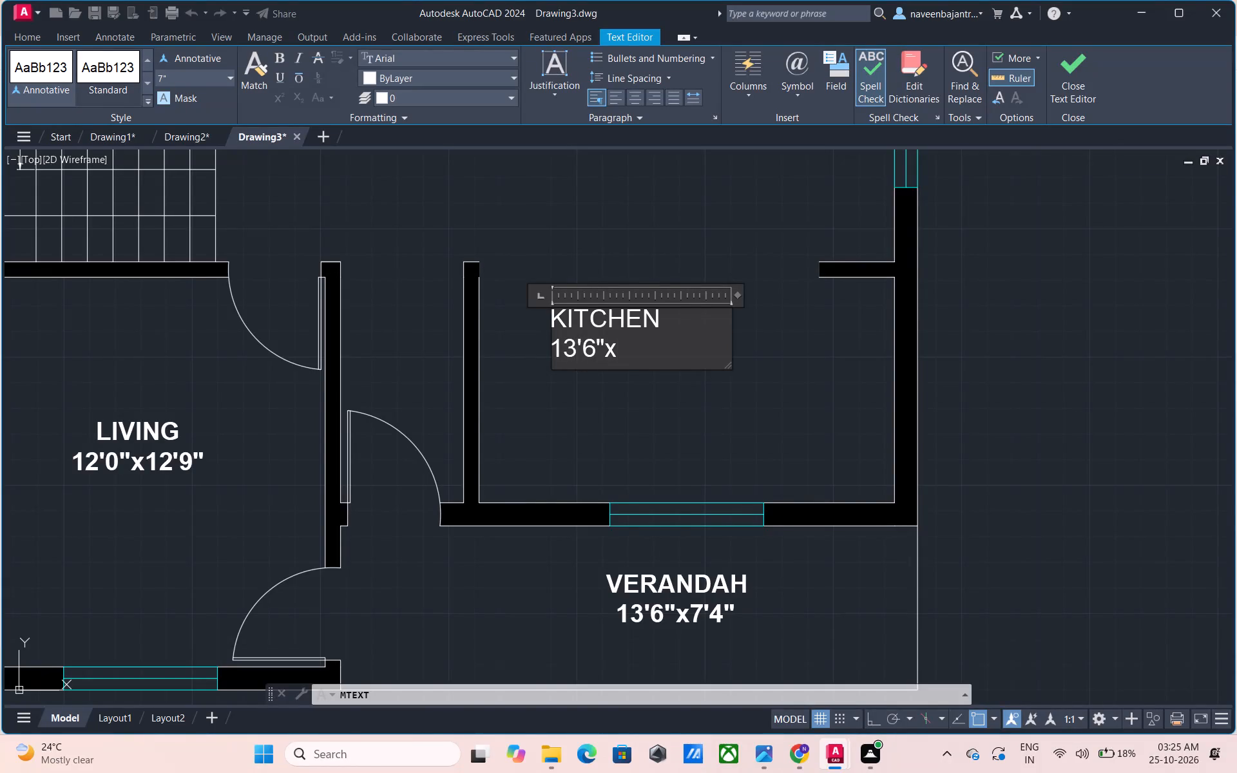
text(7'4")
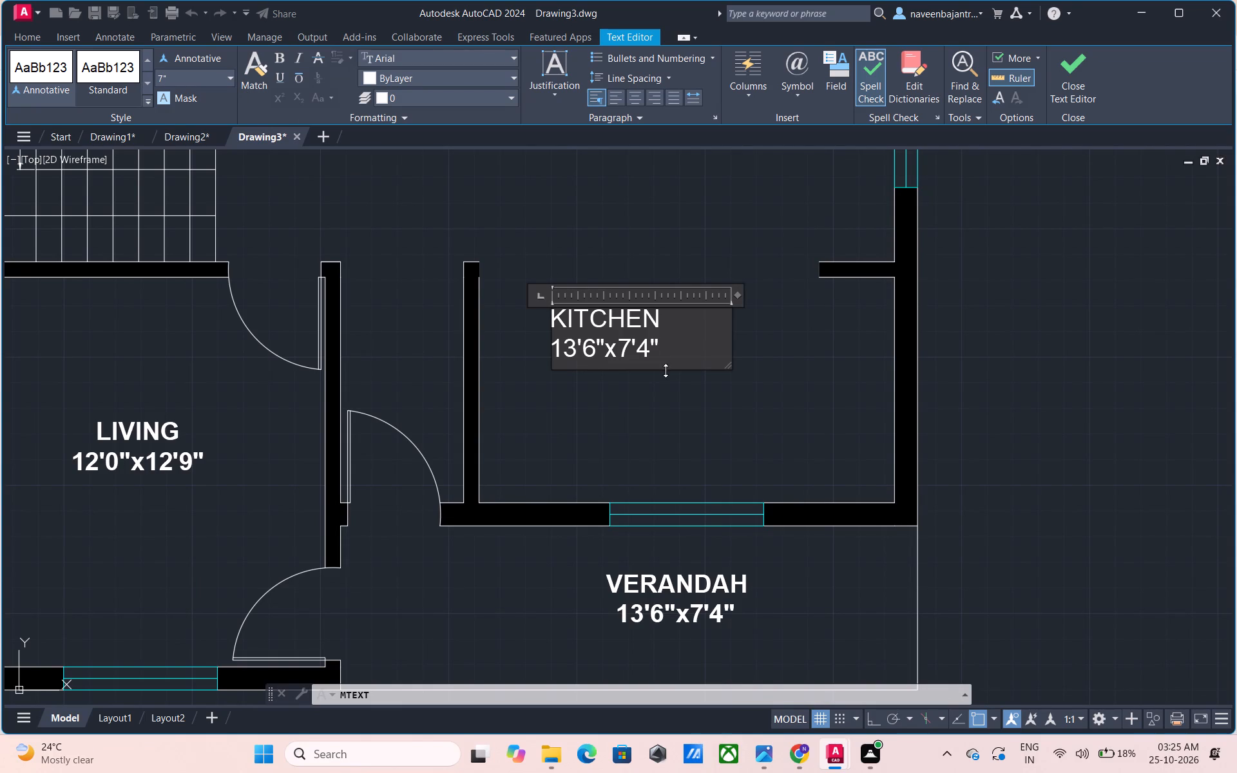
Centre both lines of the KITCHEN label, make them bold, and finish the text.
drag(666, 357, 553, 324)
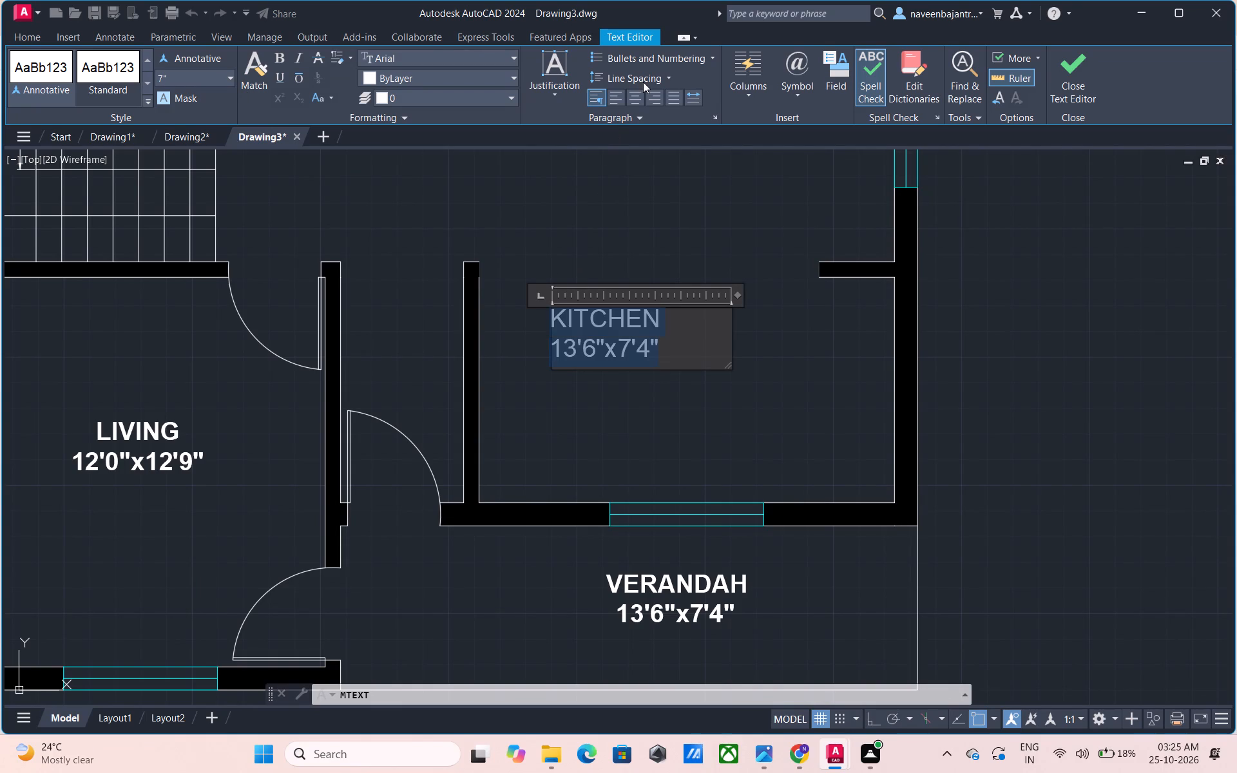
click(637, 91)
click(282, 54)
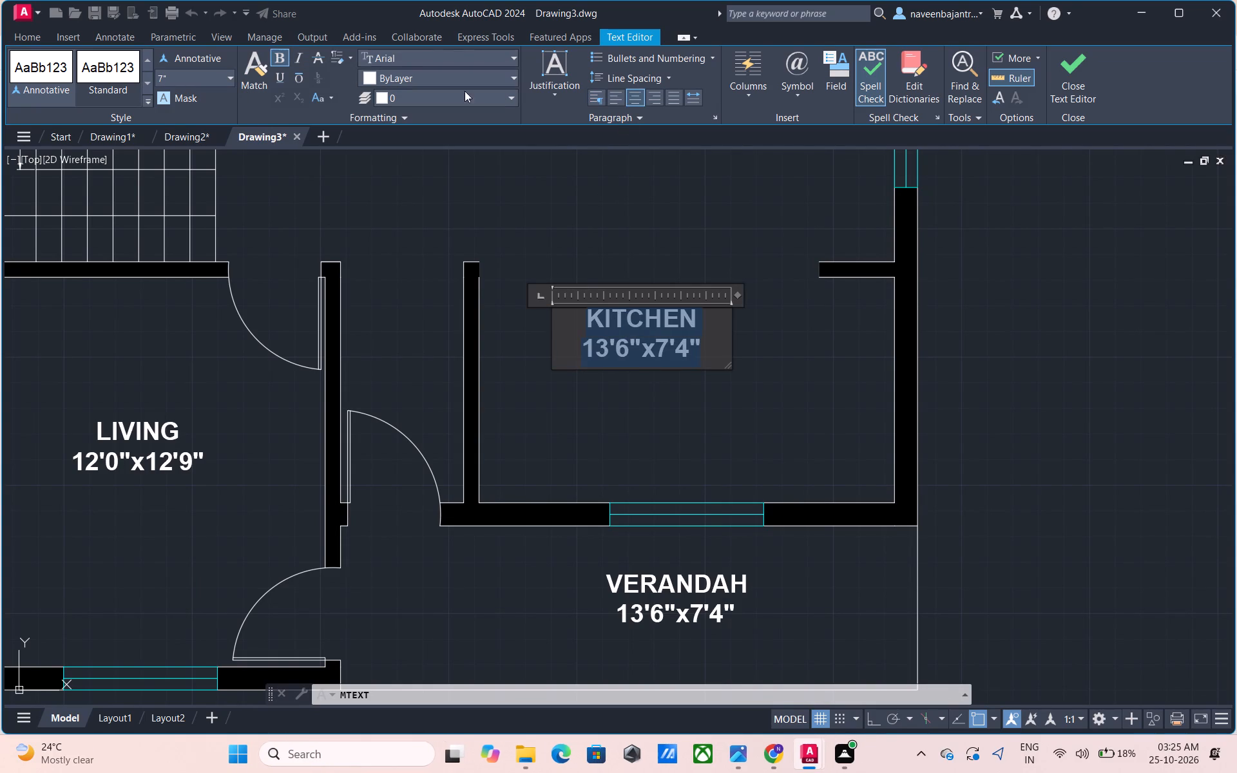
click(1069, 89)
Add 7" high multiline text reading LIVING & DINNING and, on a second line, 21'6"x10'9" in the open area between the kitchen and bedroom 2.
scroll(734, 311, down, 2)
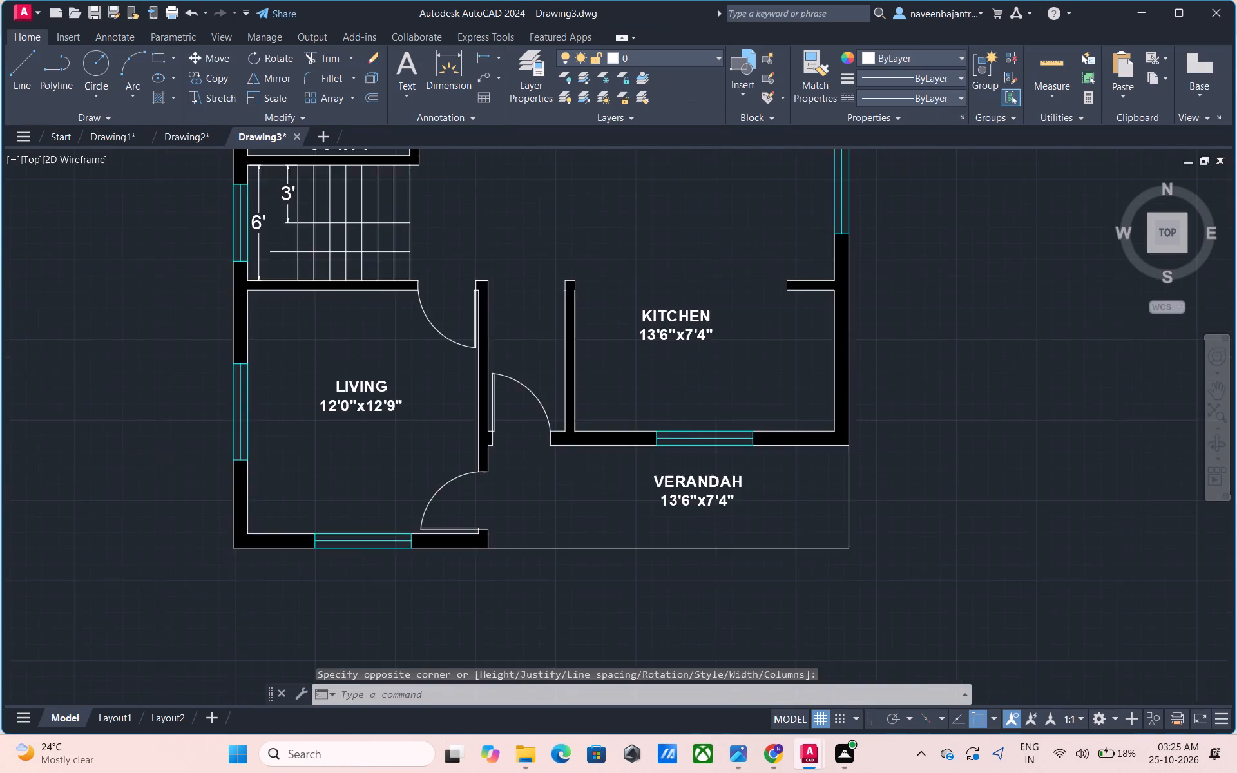
middle_drag(724, 248, 709, 324)
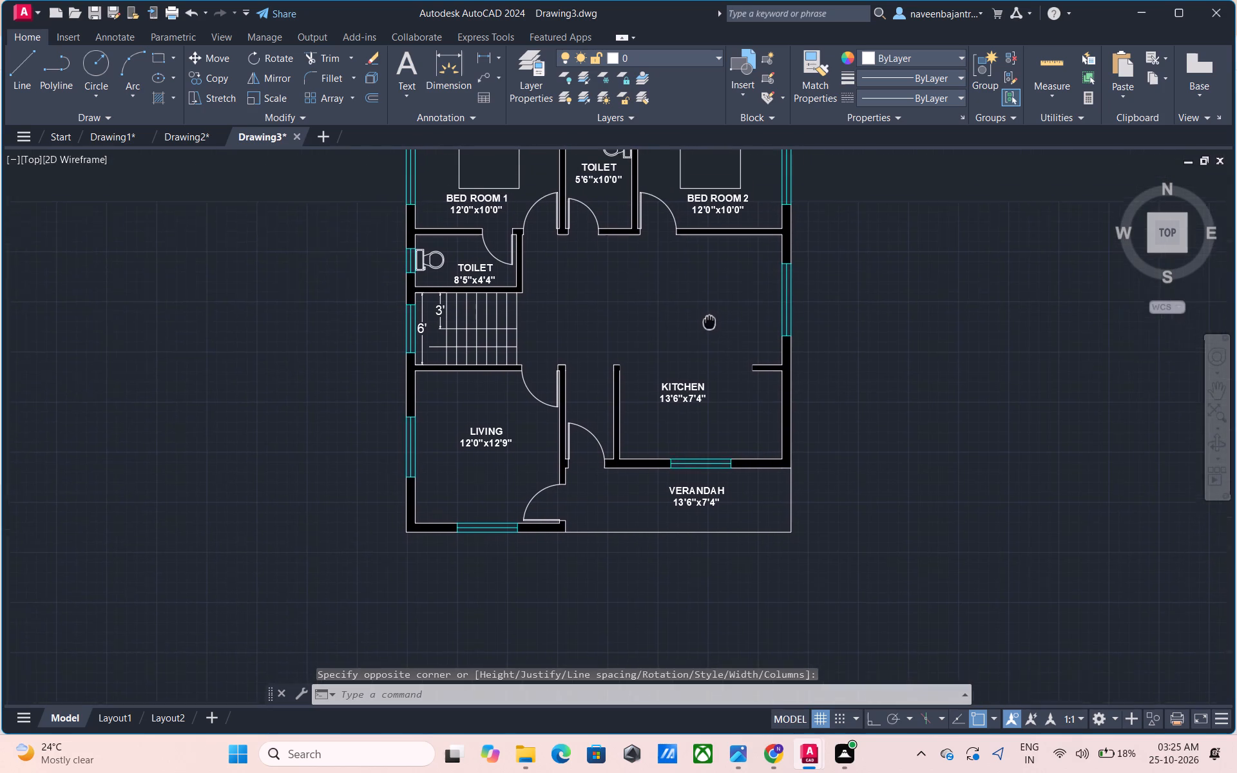
middle_drag(709, 324, 705, 351)
click(411, 64)
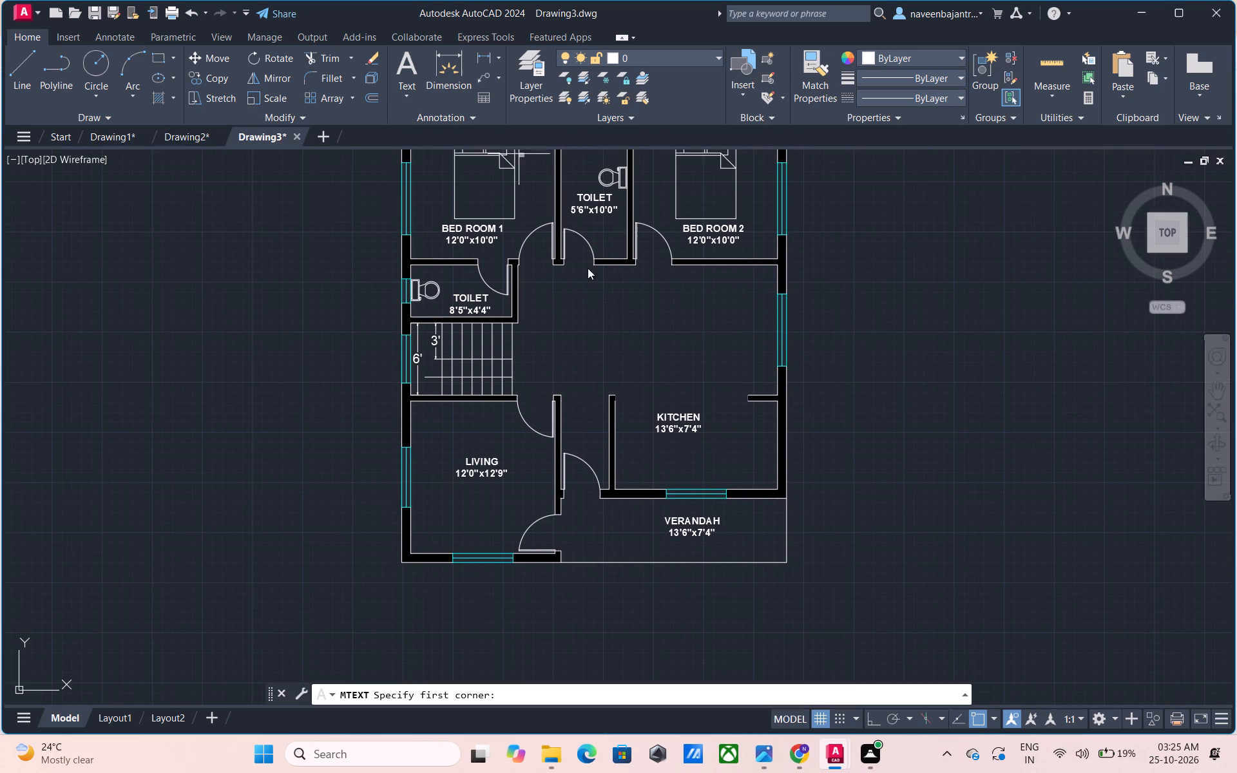
drag(619, 315, 626, 318)
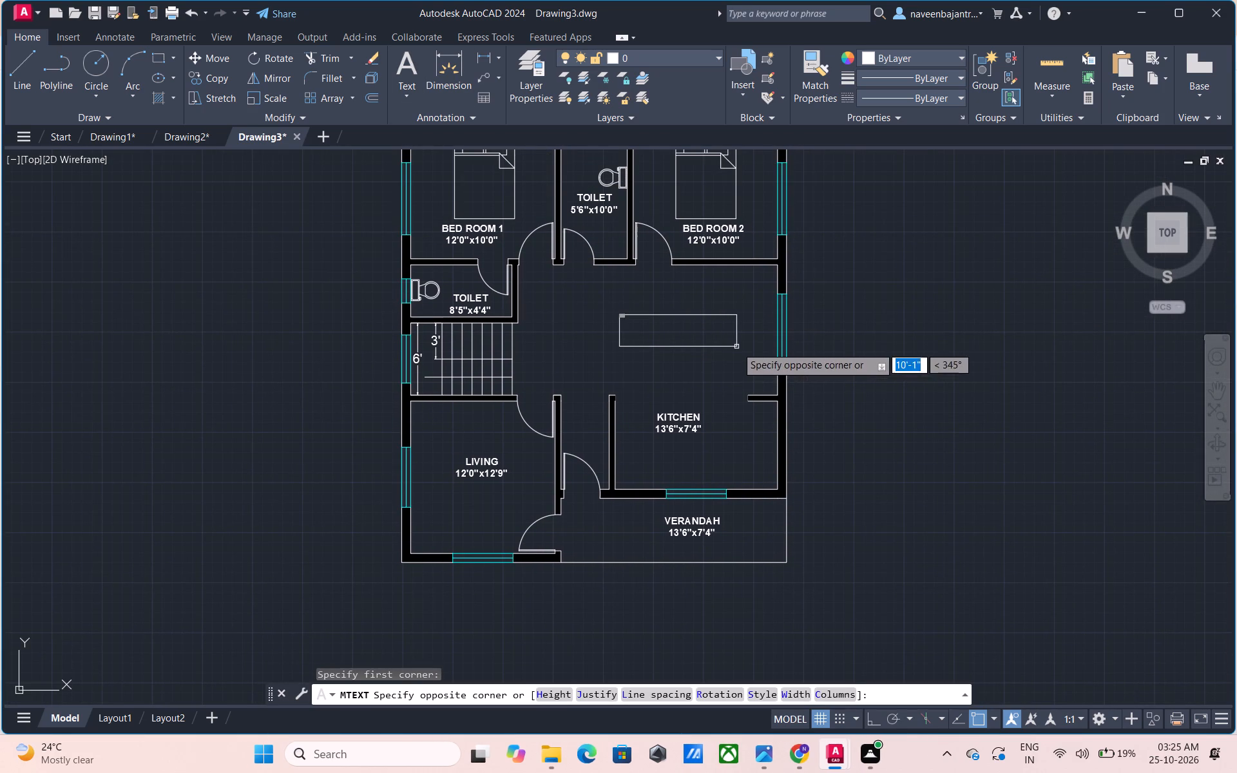
click(736, 347)
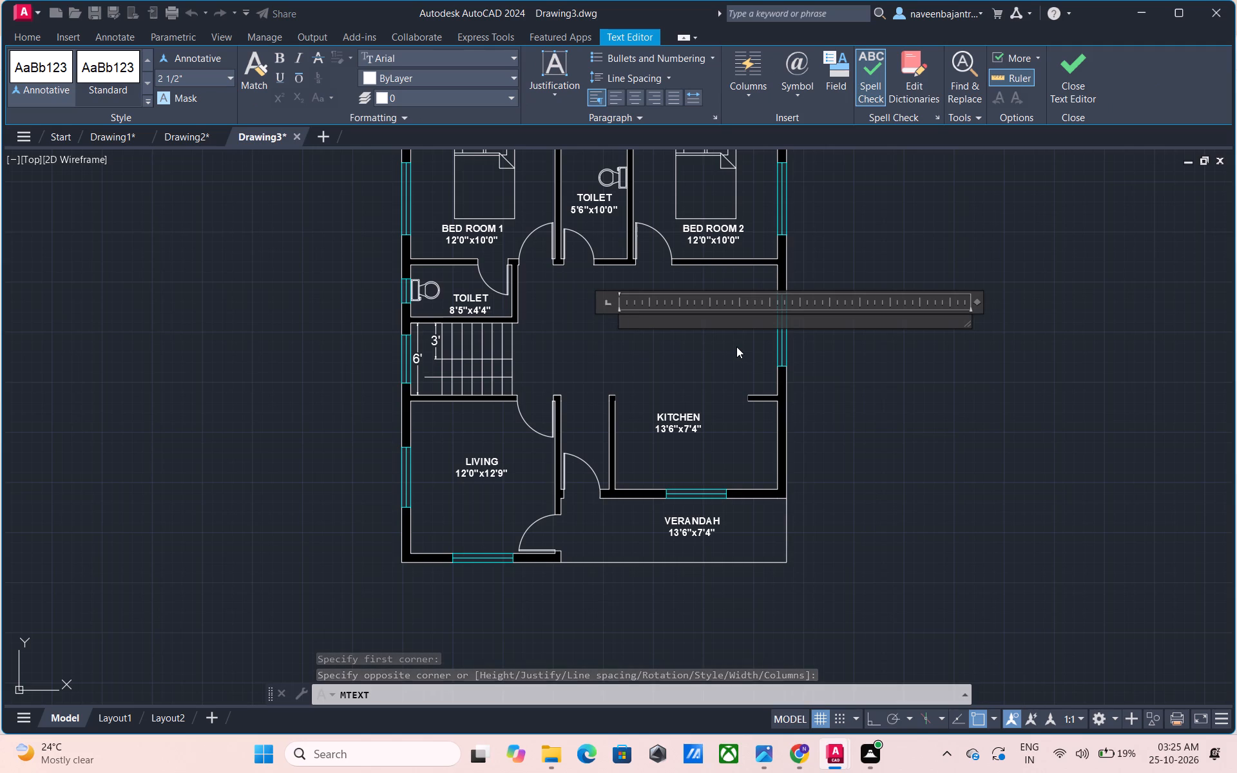
click(195, 73)
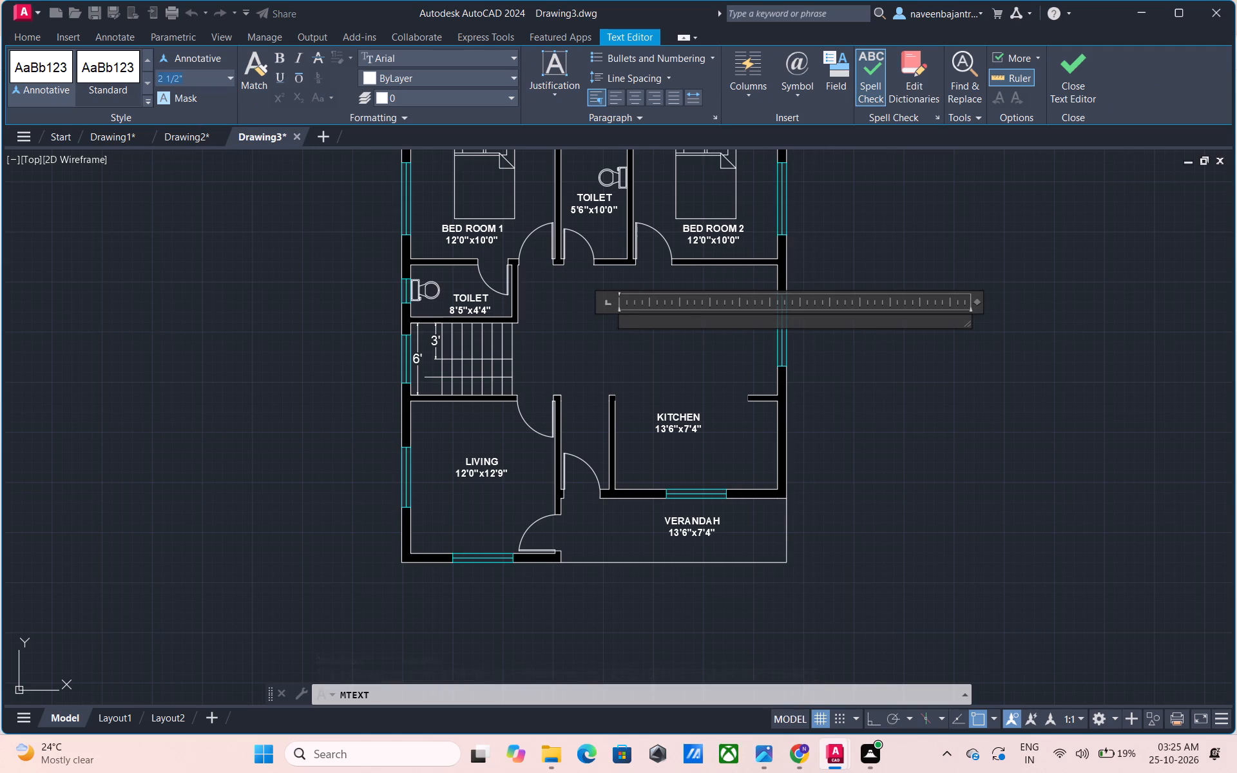
text(7")
key(Return)
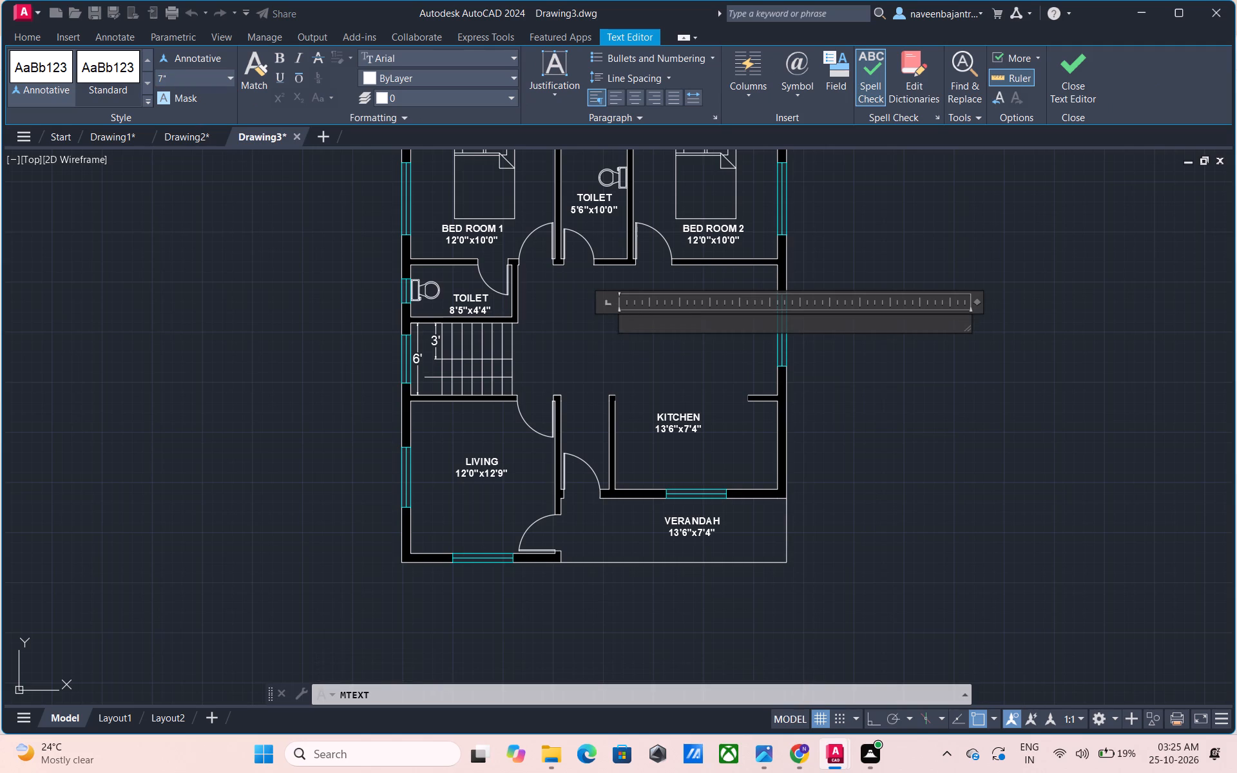
text(LIVING)
key(space)
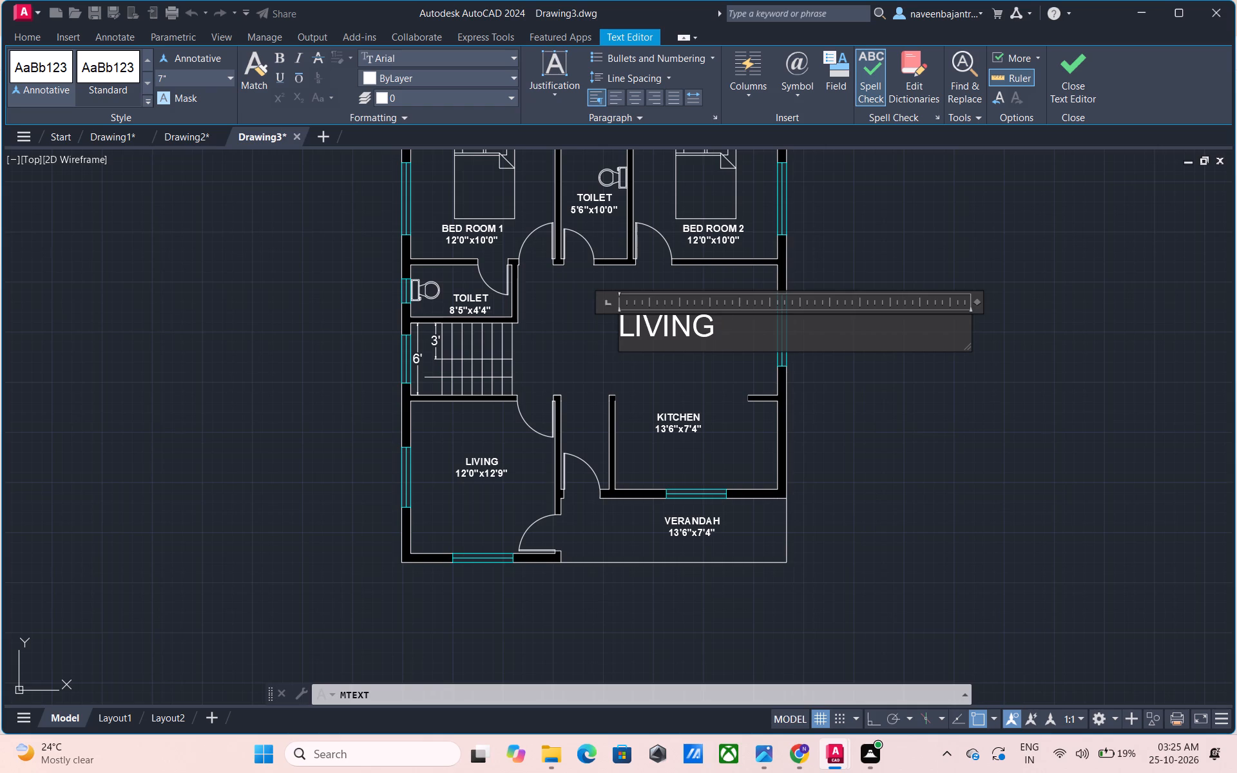
key(shift+ampersand)
key(space)
key(d)
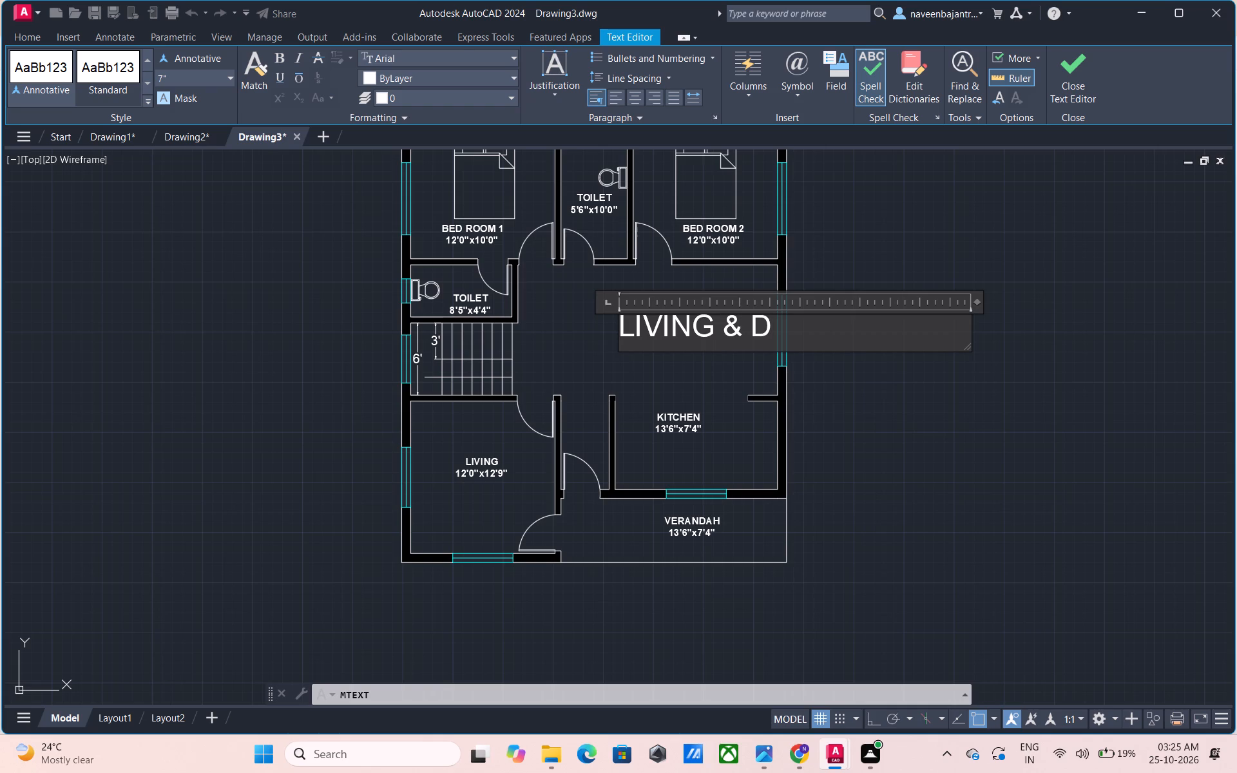
text(INNING)
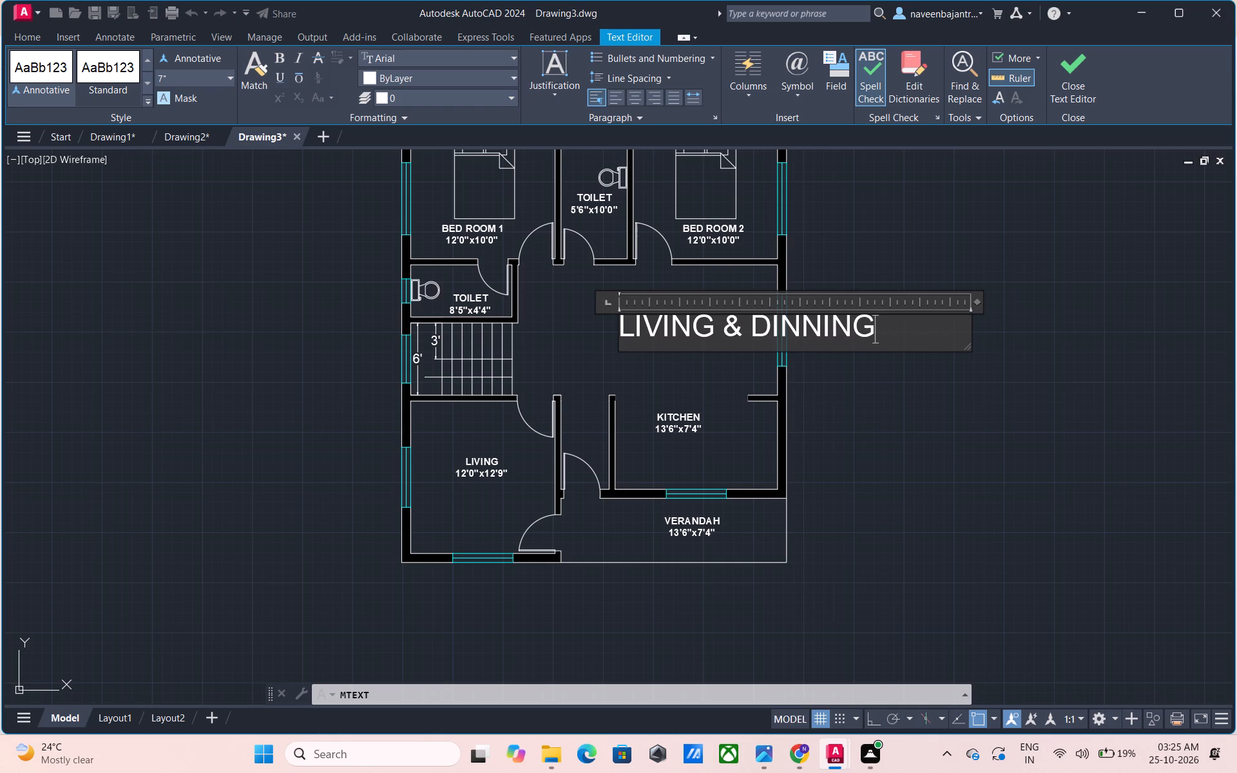
key(Return)
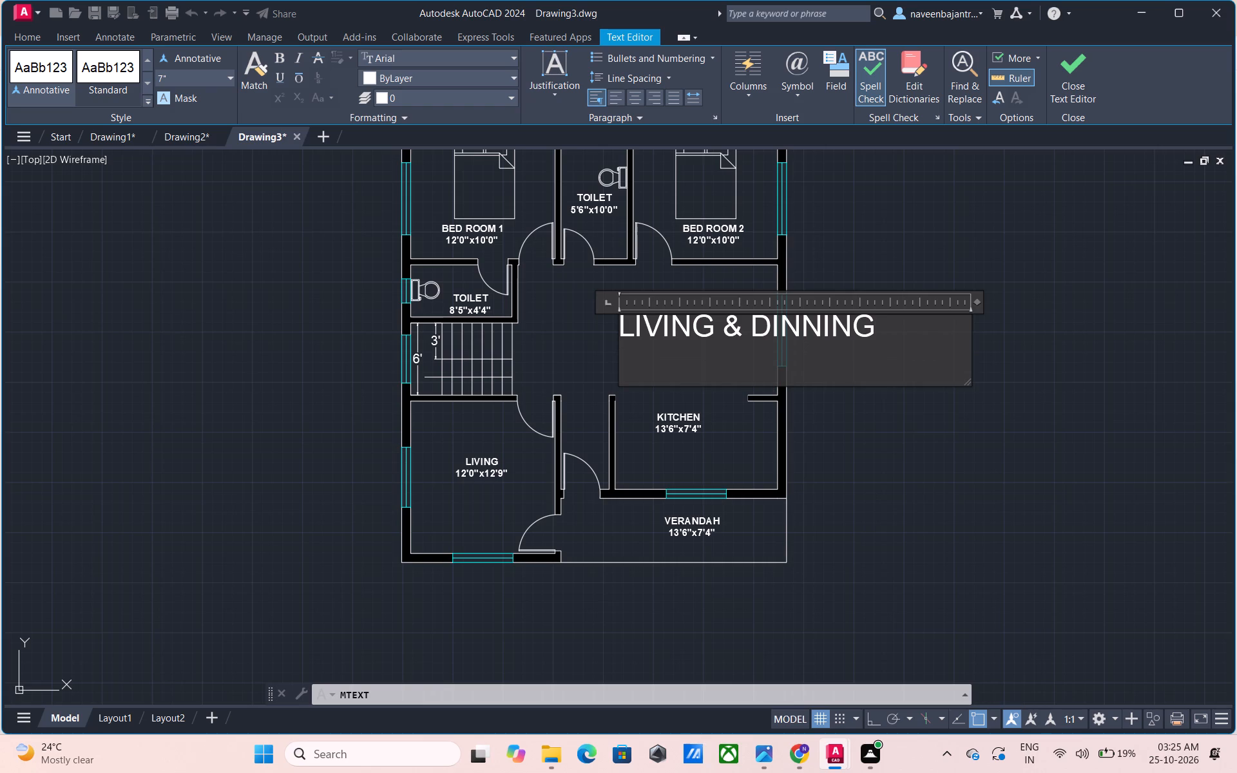
text(21)
key(apostrophe)
key(6)
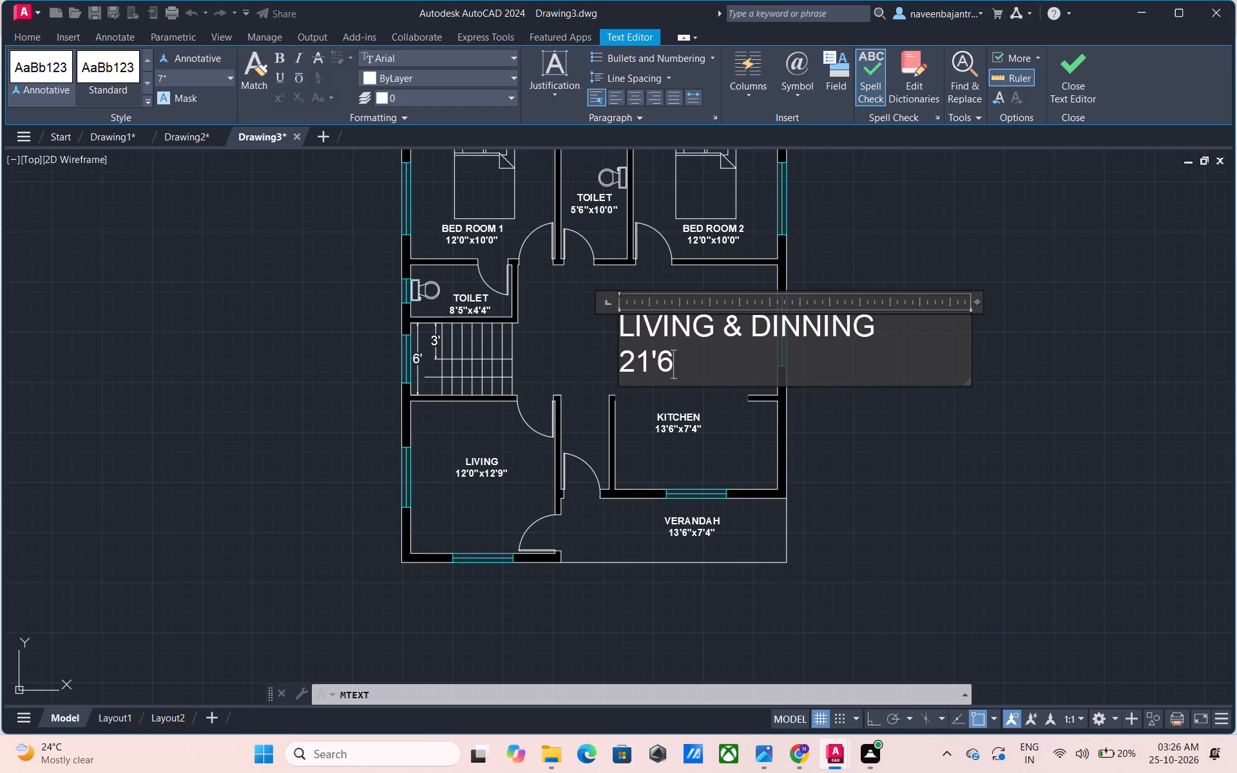
key(shift+quotedbl)
text(10')
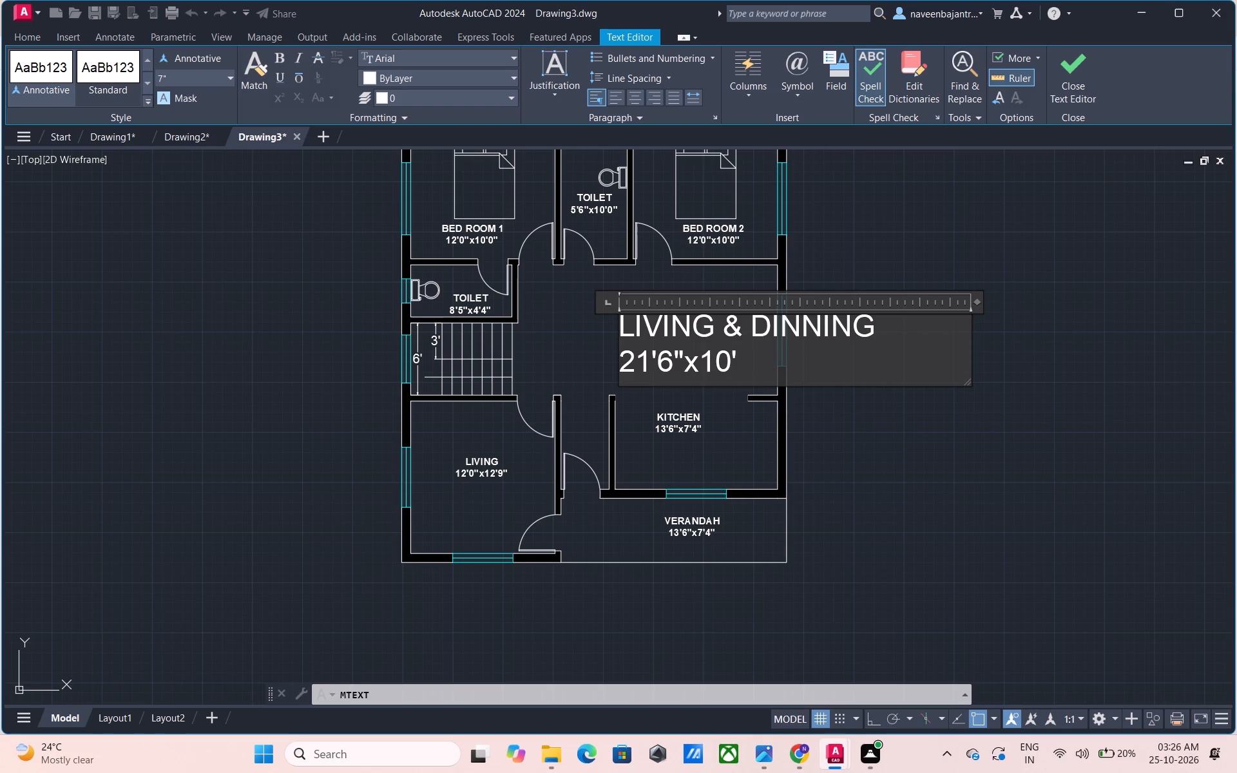
key(9)
key(shift+quotedbl)
Centre both lines of the LIVING & DINNING label, make them bold, and finish the text.
drag(772, 365, 611, 334)
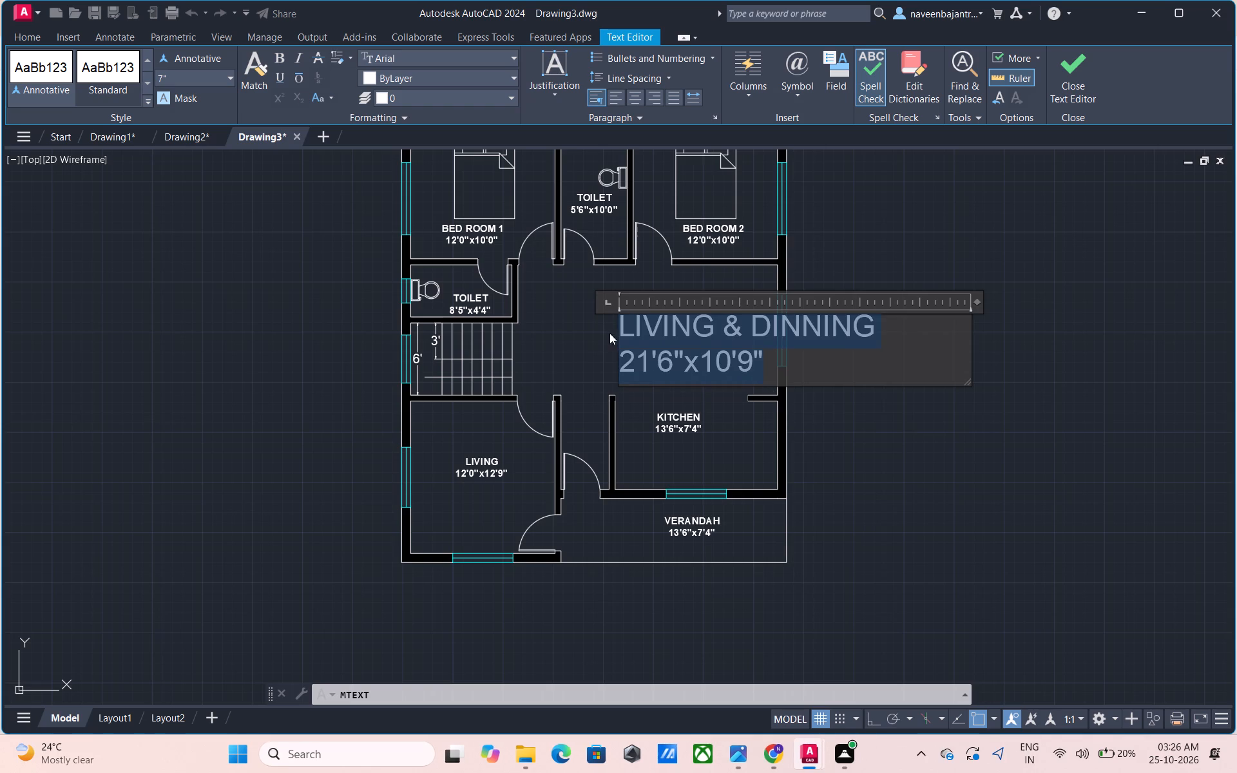
click(635, 97)
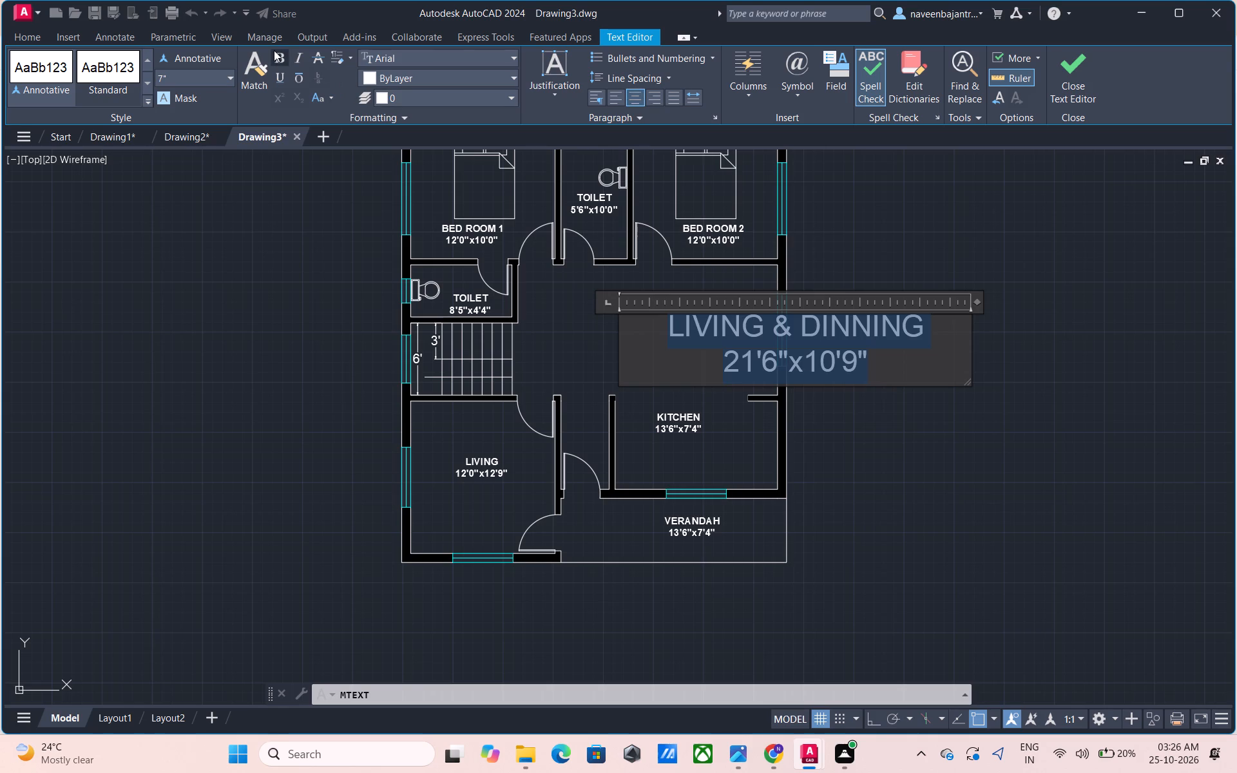
click(277, 55)
click(1066, 99)
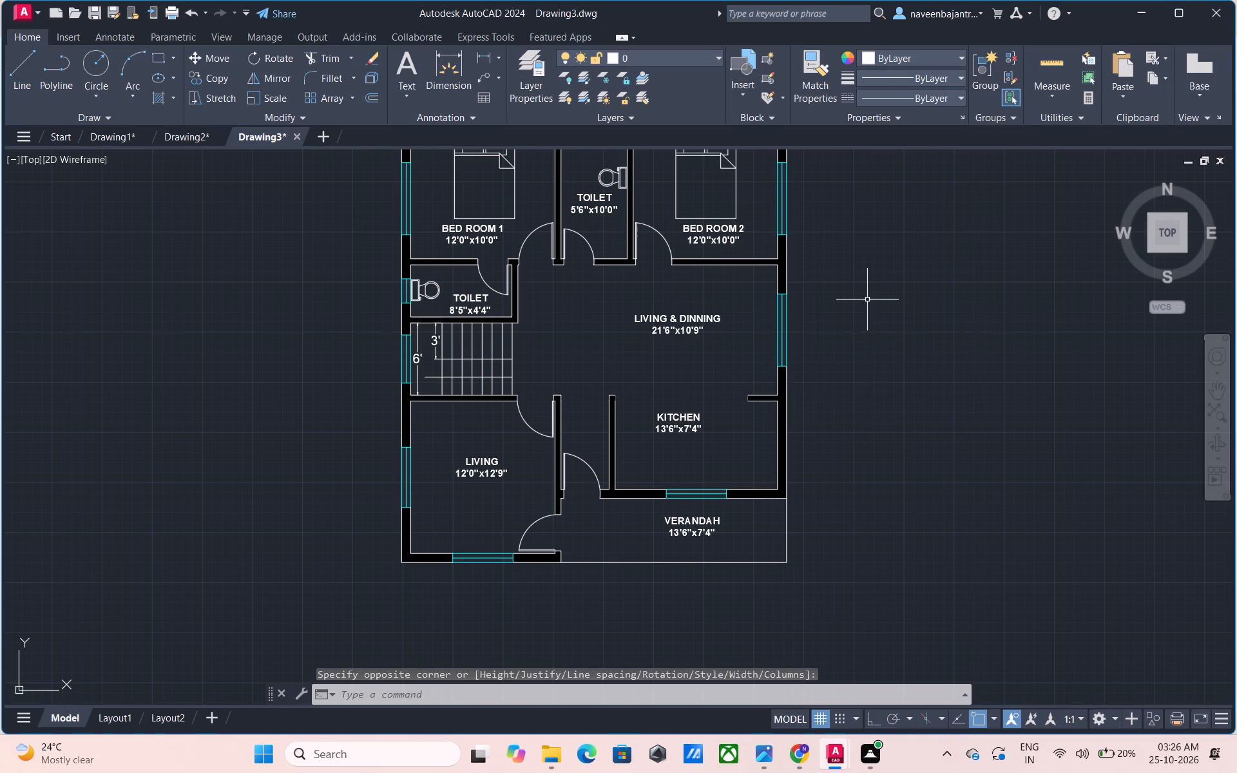
Hatch the bed covers in bedroom 1 and bedroom 2 with a solid fill in the recent green colour DIC 385.
scroll(867, 300, down, 1)
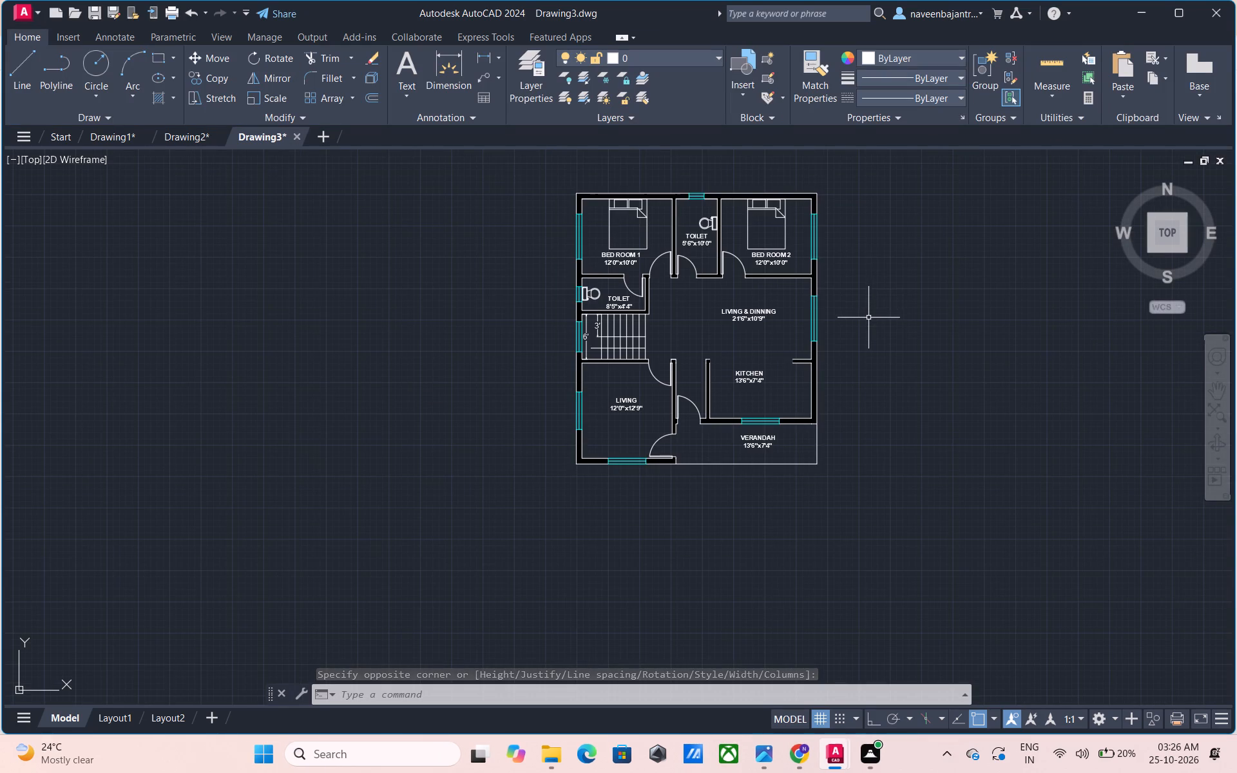
middle_drag(868, 318, 869, 370)
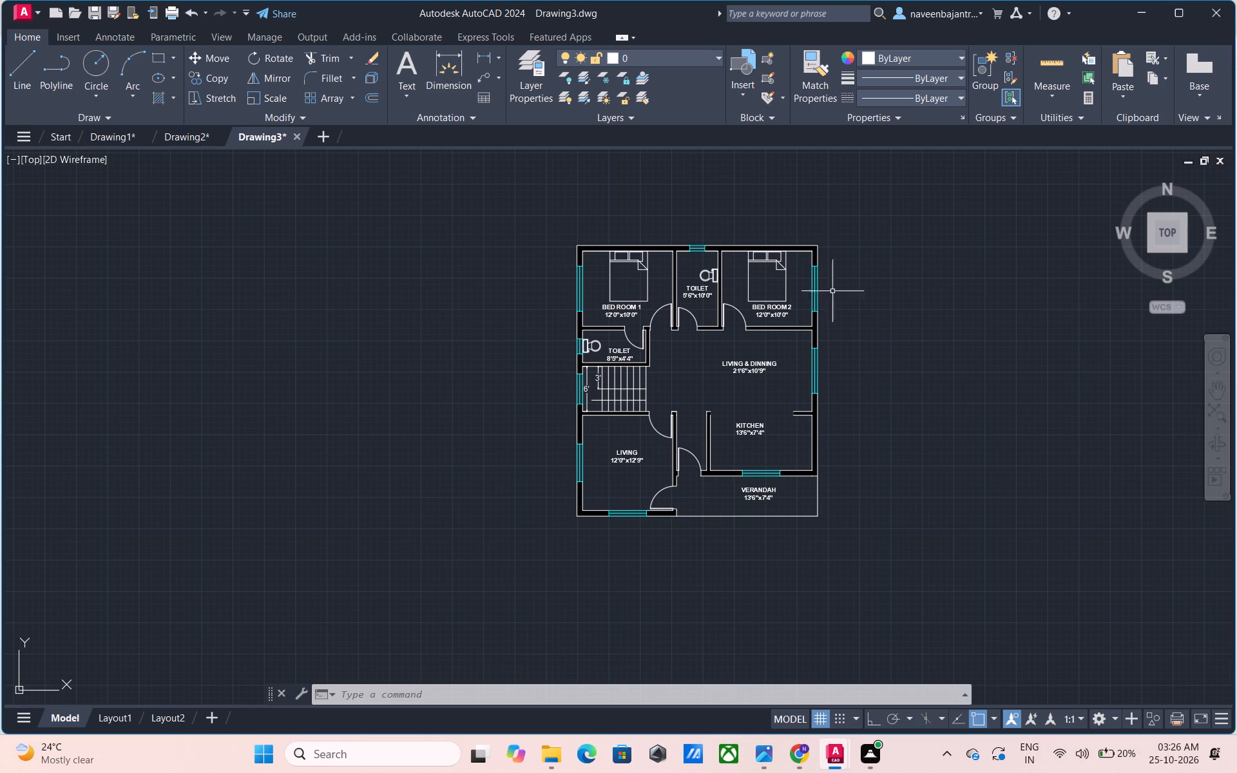
scroll(790, 261, up, 3)
scroll(790, 261, down, 1)
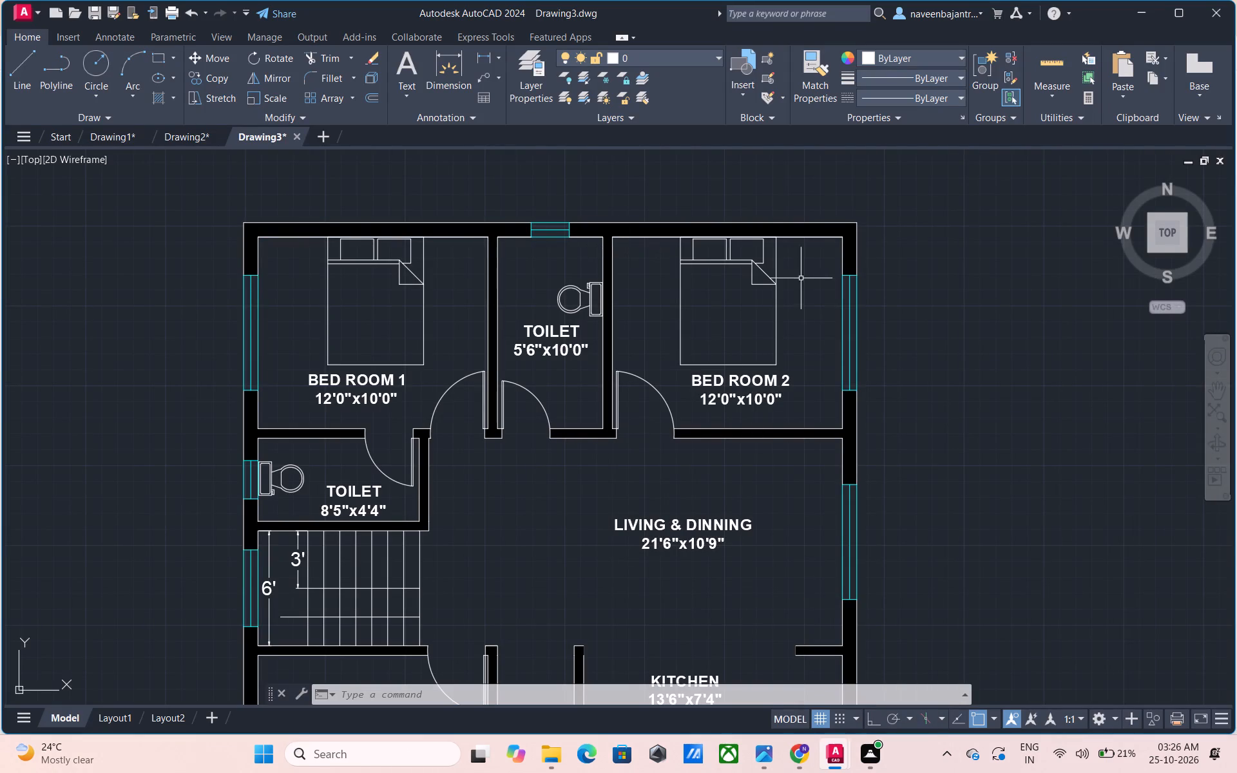
click(158, 99)
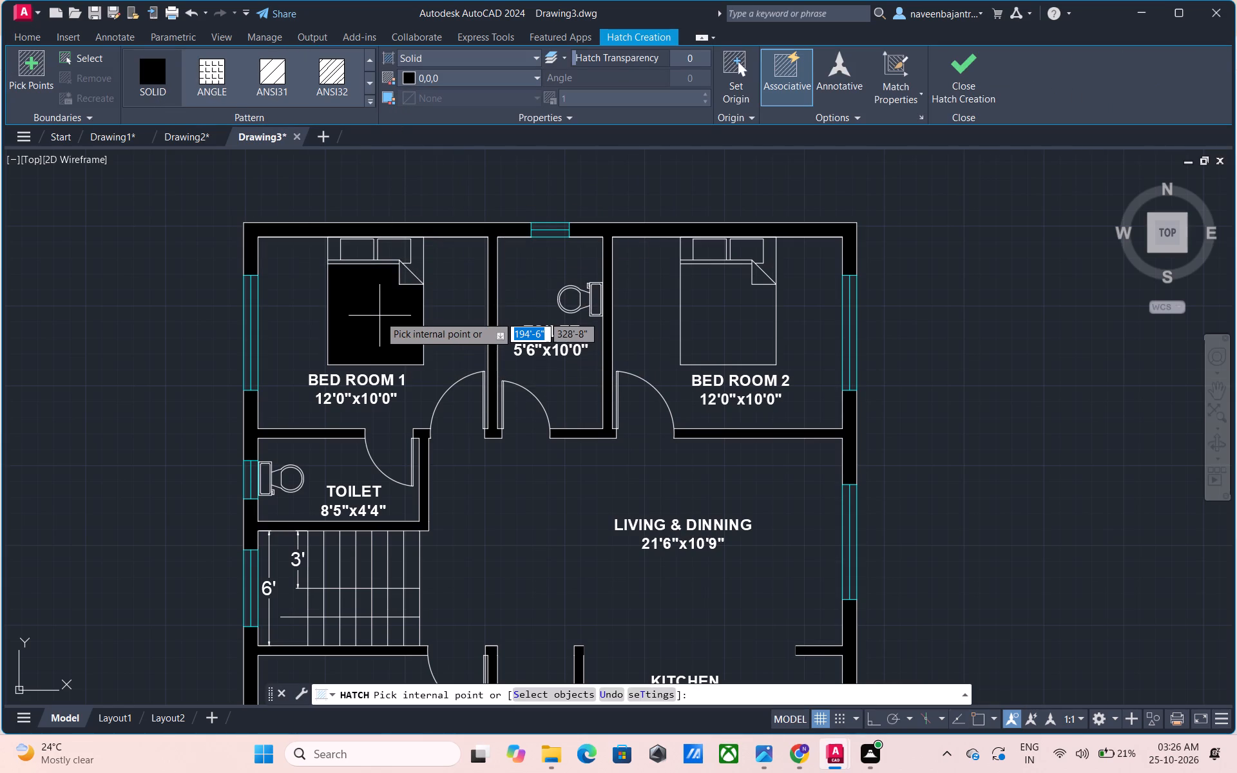
click(412, 79)
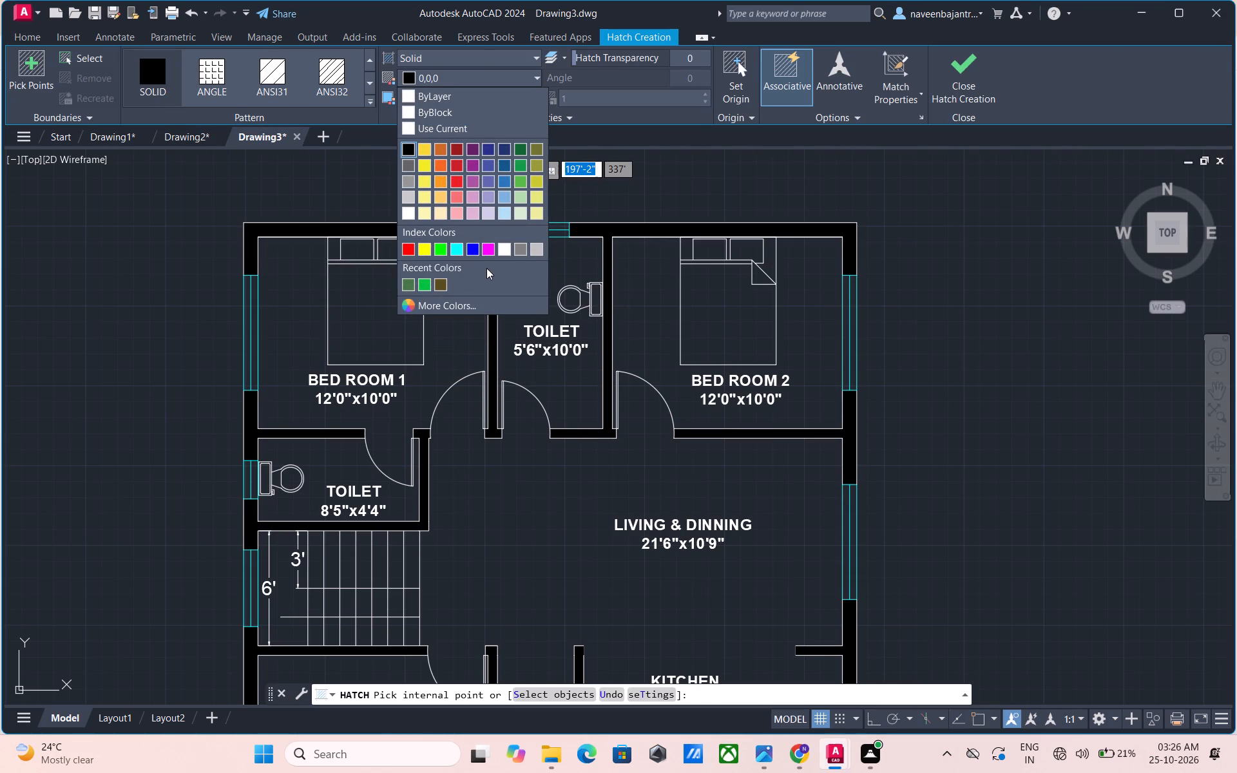
click(410, 282)
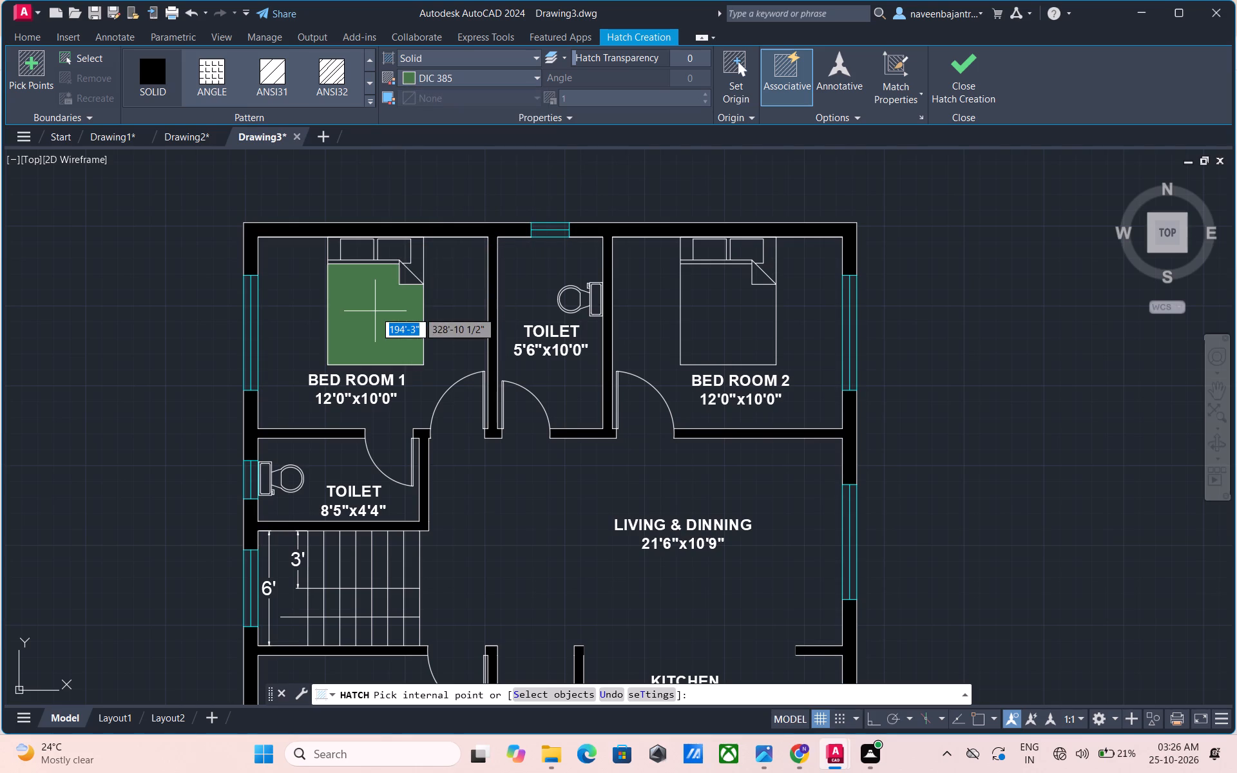
click(375, 311)
click(696, 322)
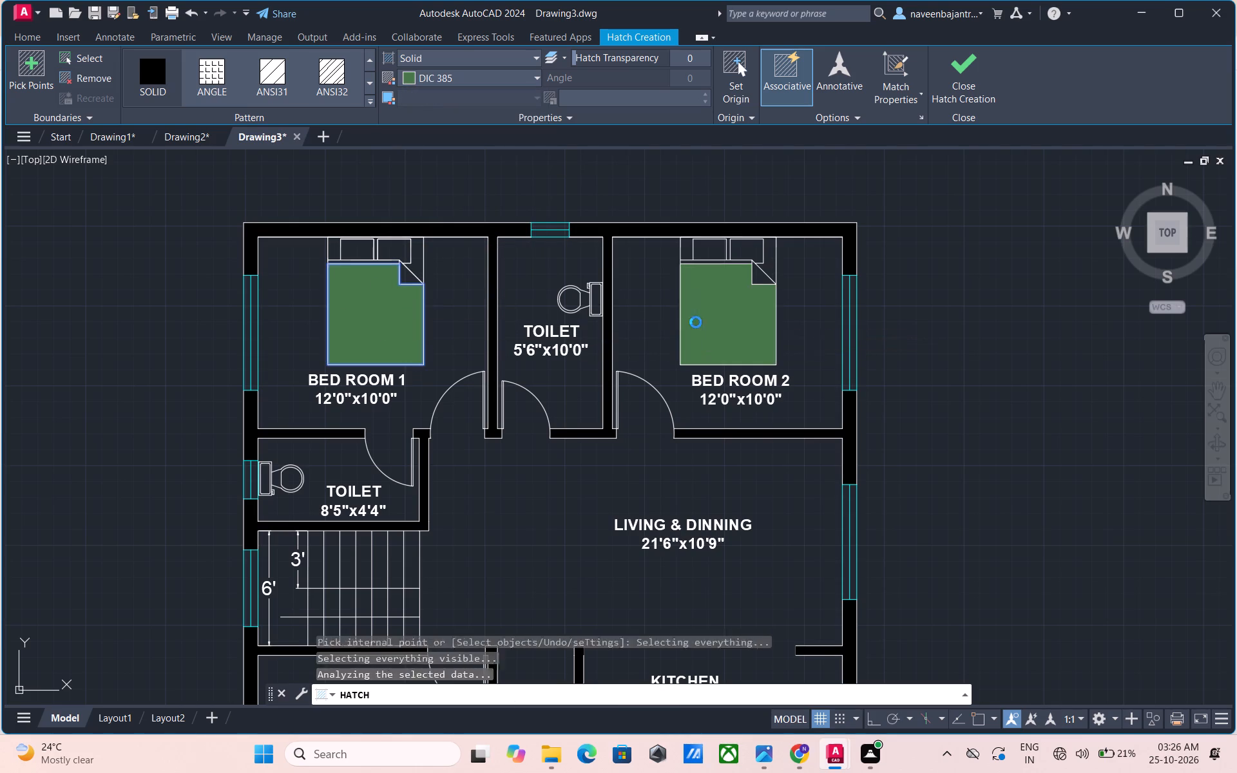
scroll(634, 336, down, 3)
scroll(626, 334, up, 2)
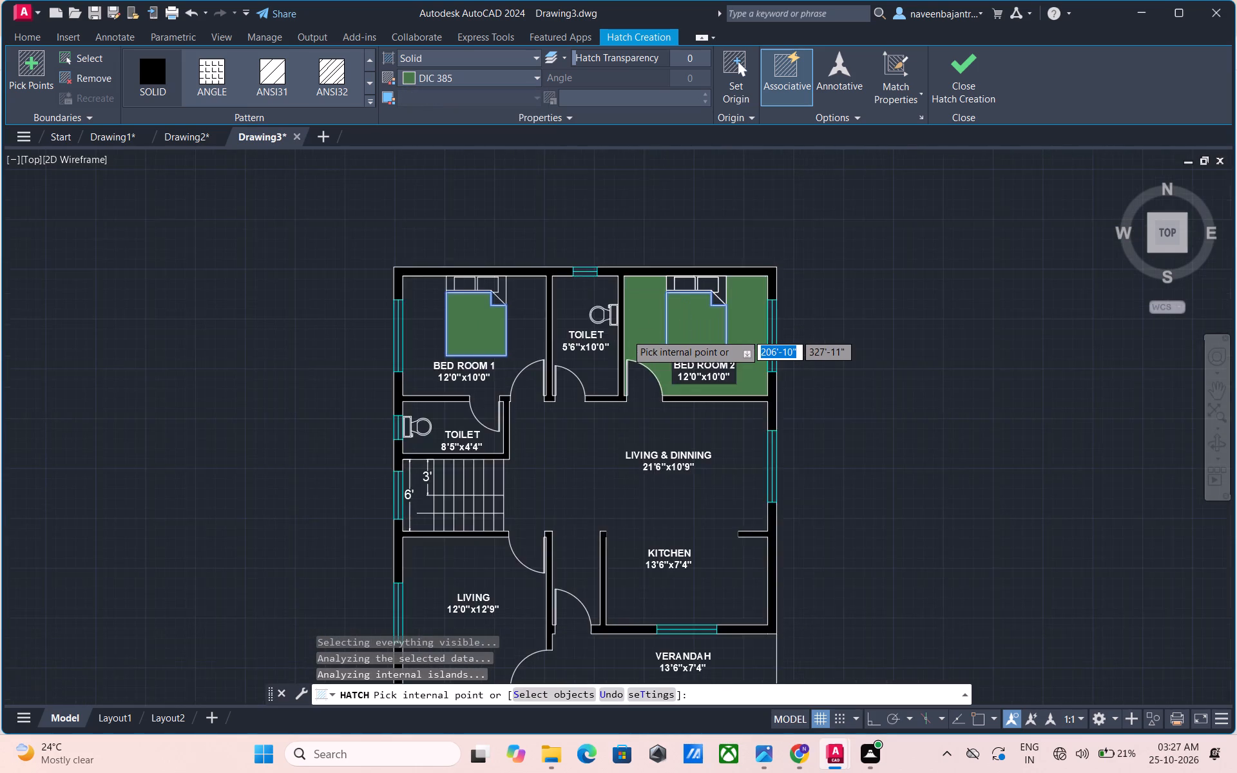
key(Escape)
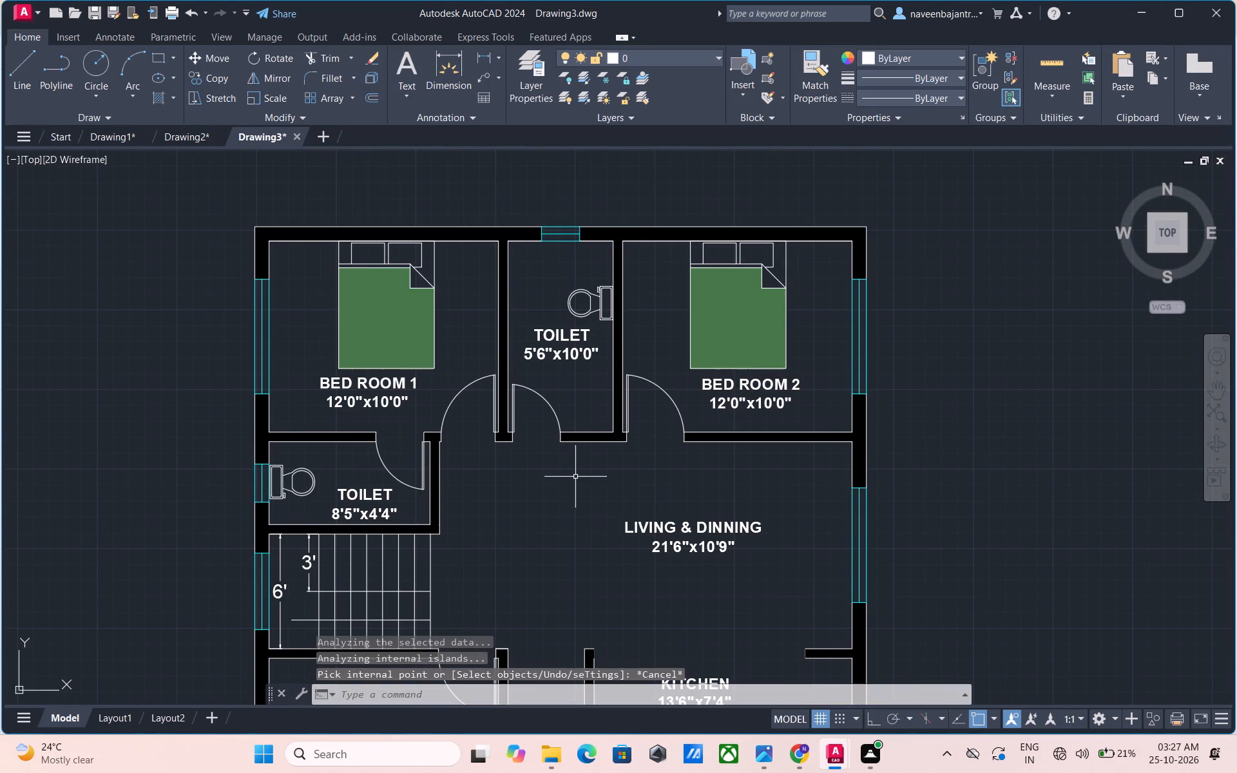
Set the current object colour to the blue DIC 140 from the DIC COLOR GUIDE(R) colour book.
scroll(575, 477, down, 2)
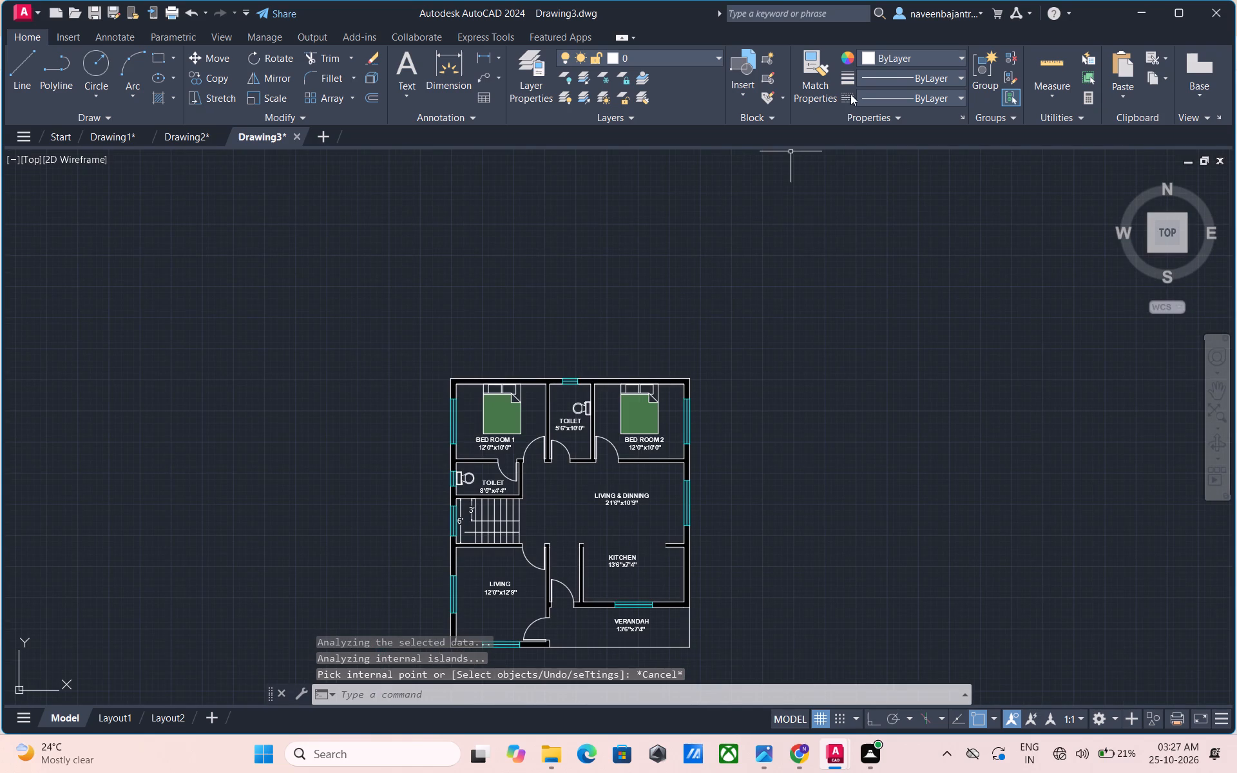
click(871, 53)
click(884, 268)
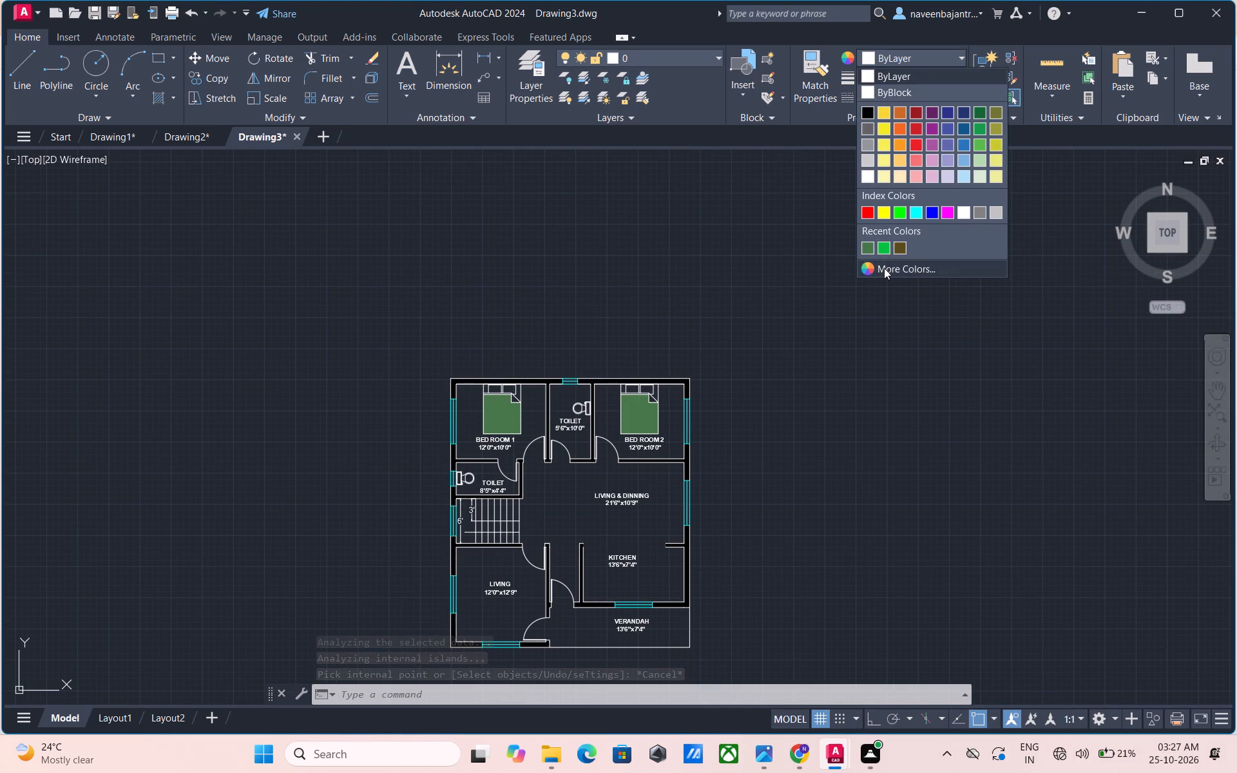
click(660, 260)
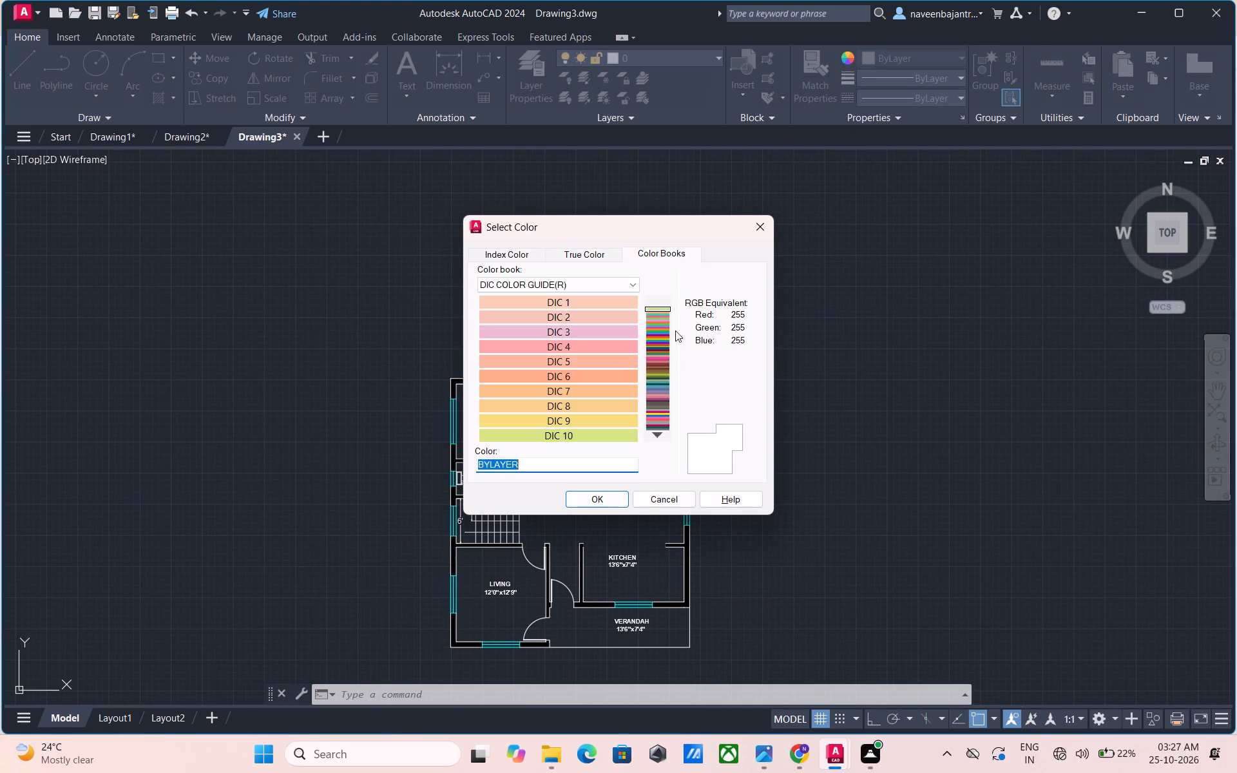
click(656, 441)
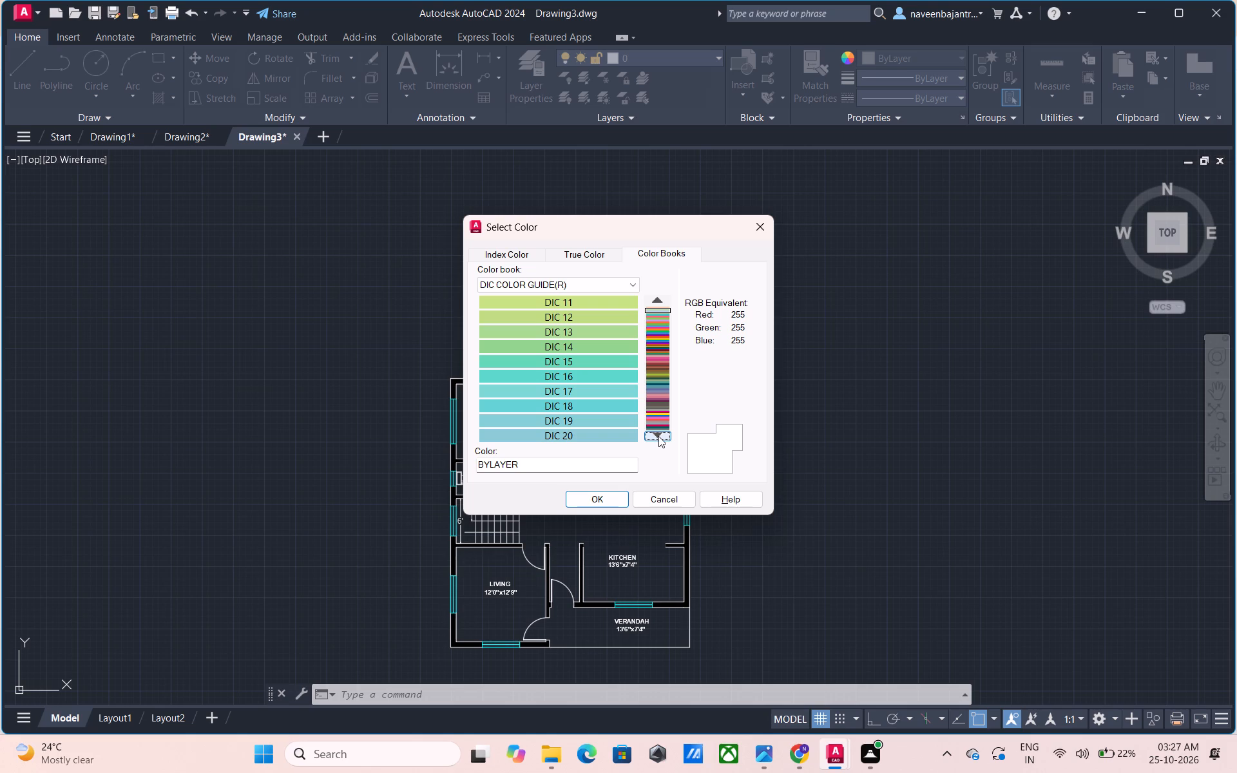
click(658, 436)
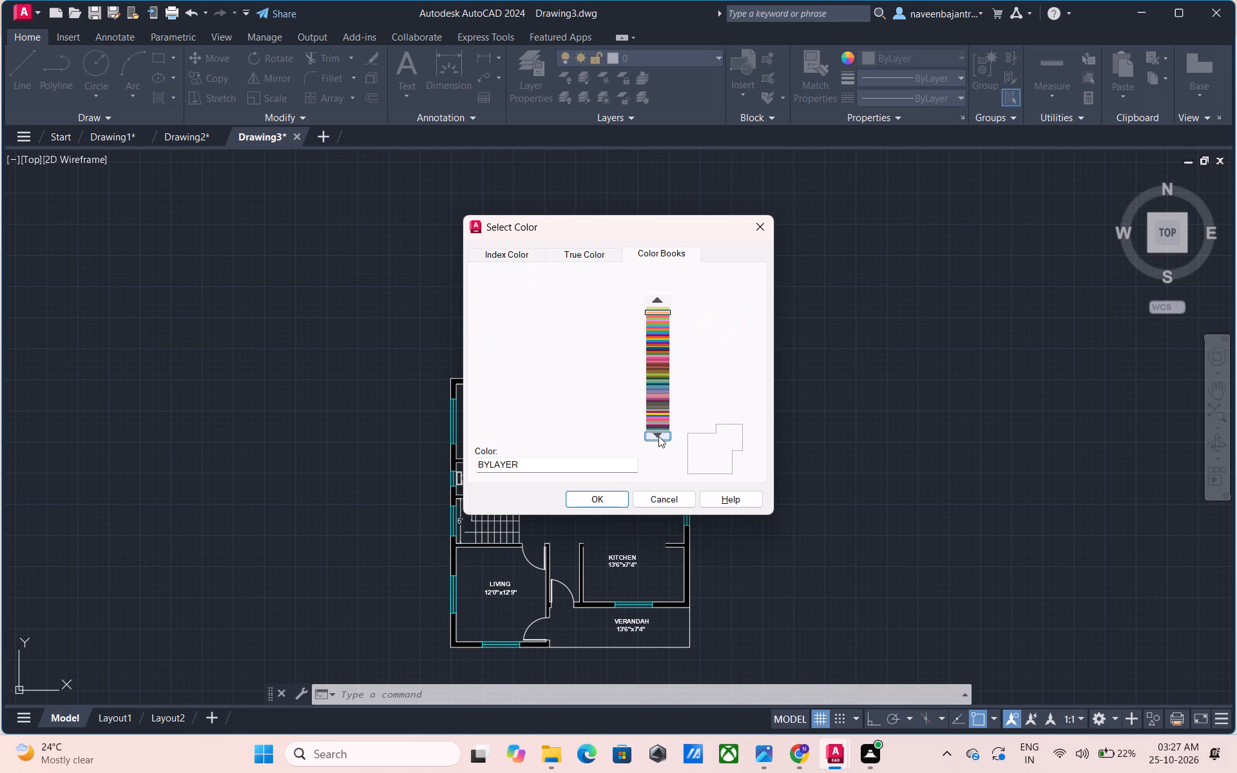
click(658, 436)
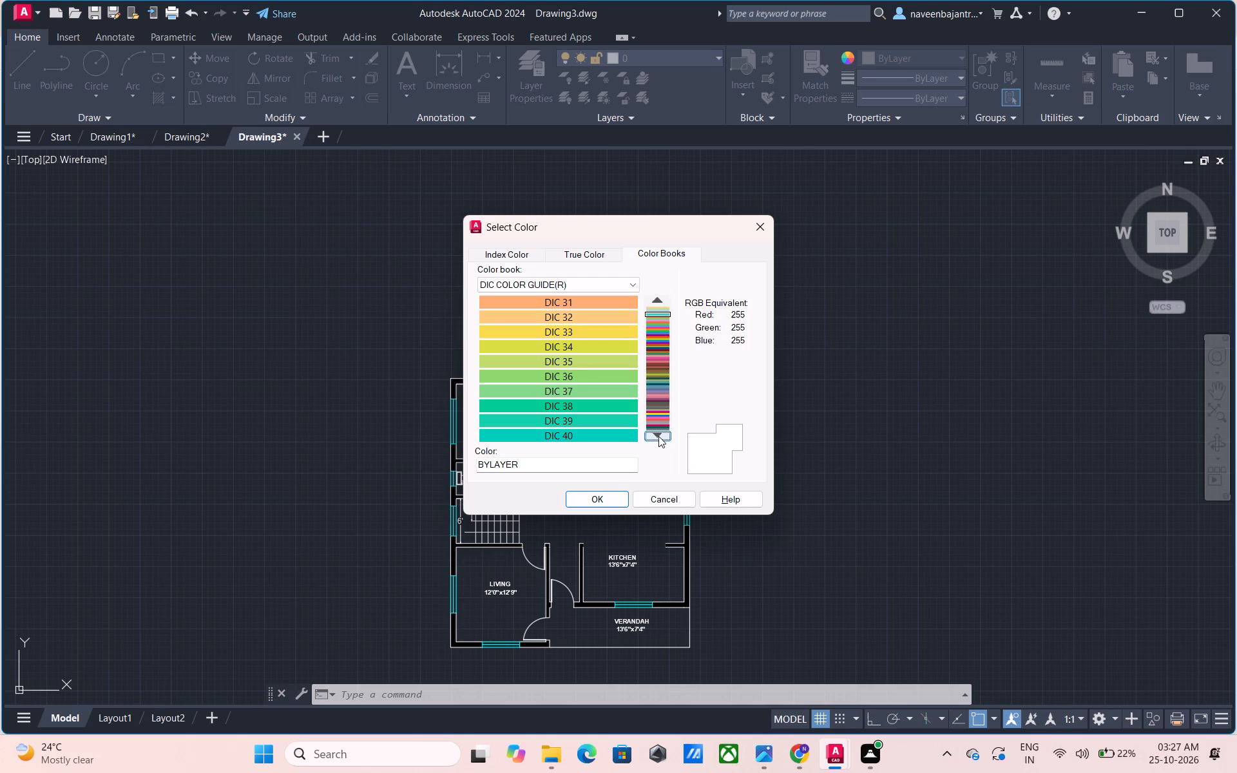
click(658, 436)
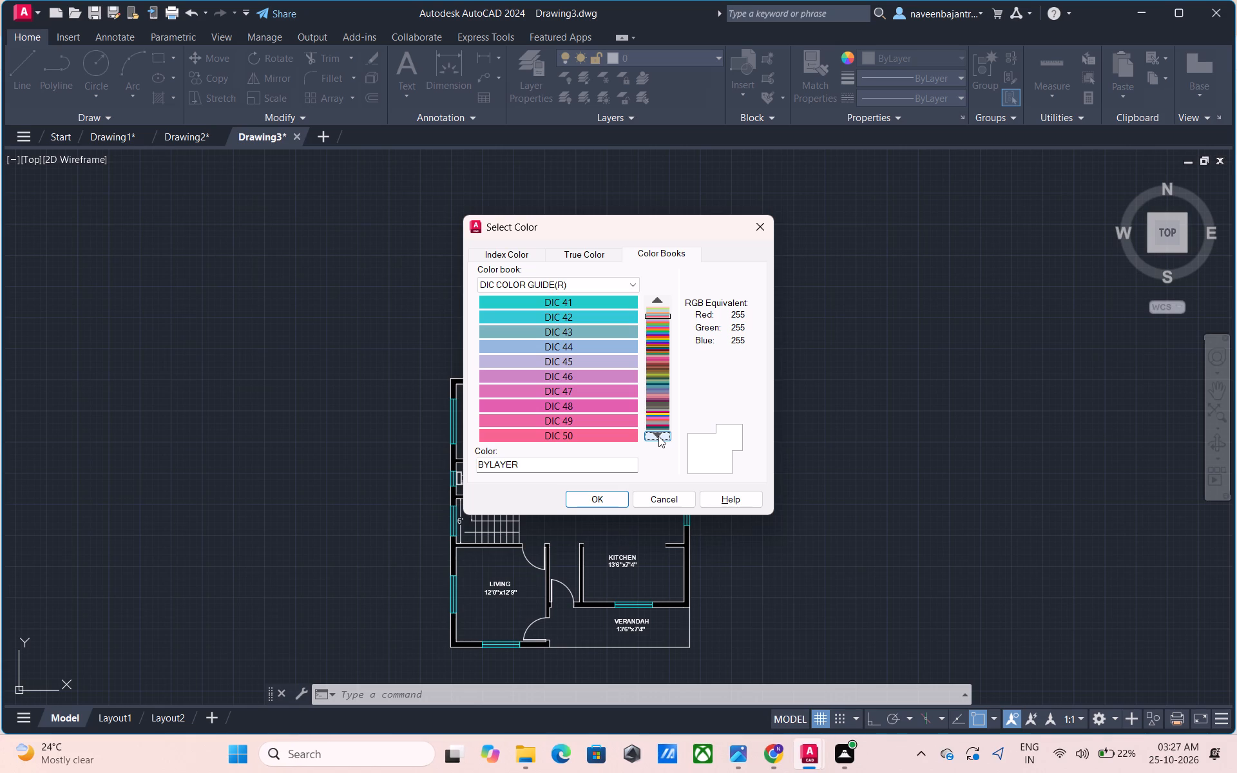
click(658, 436)
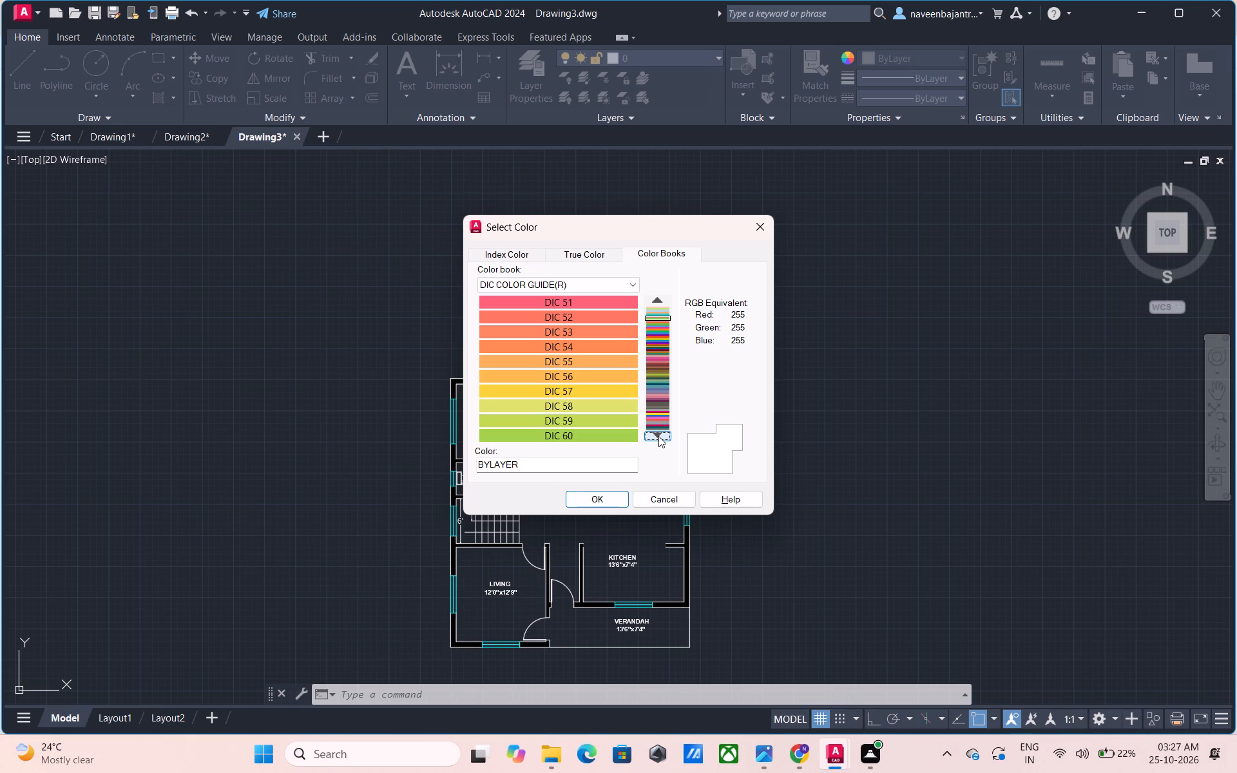
click(658, 436)
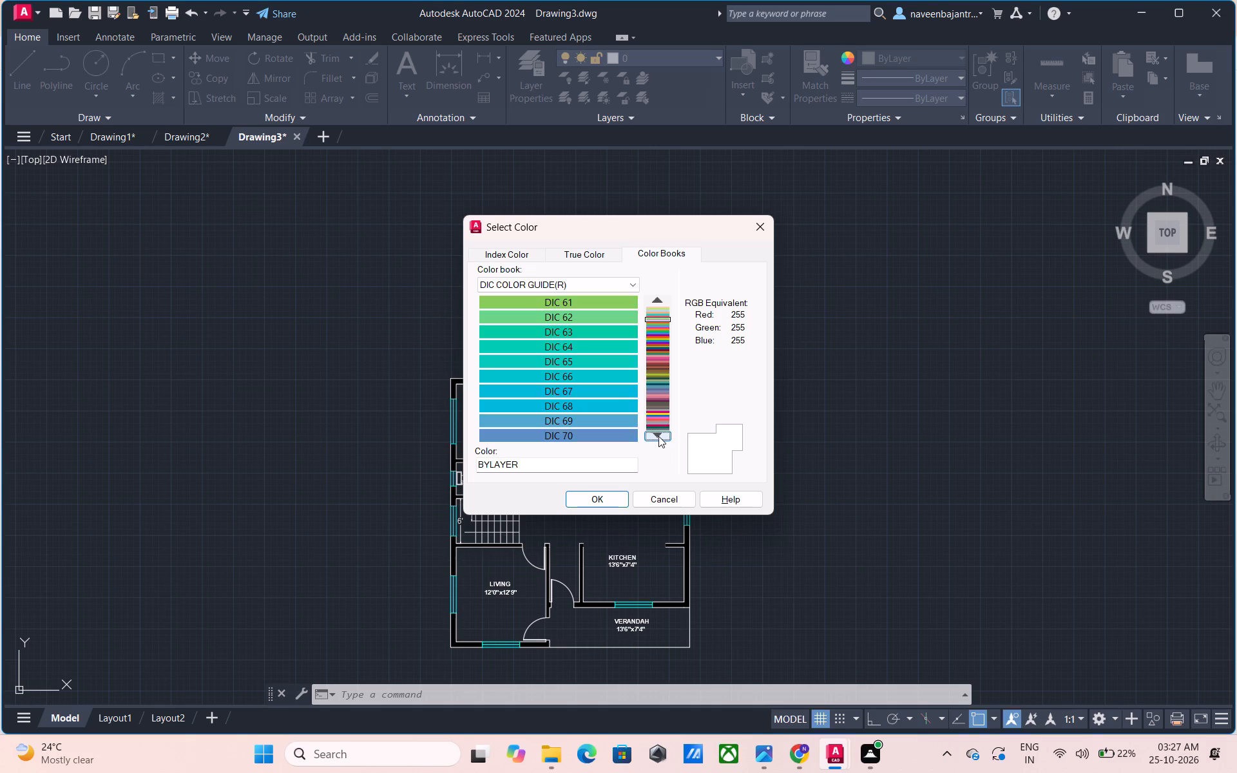
click(658, 436)
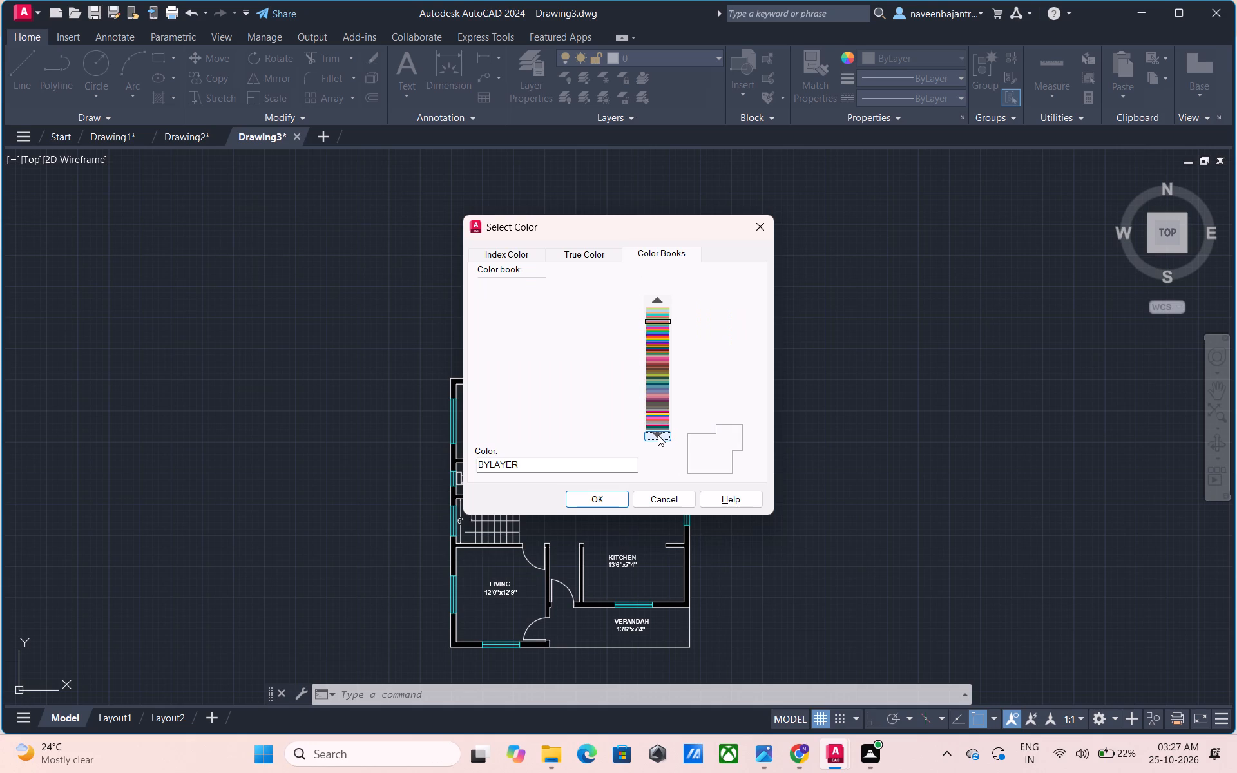
click(658, 435)
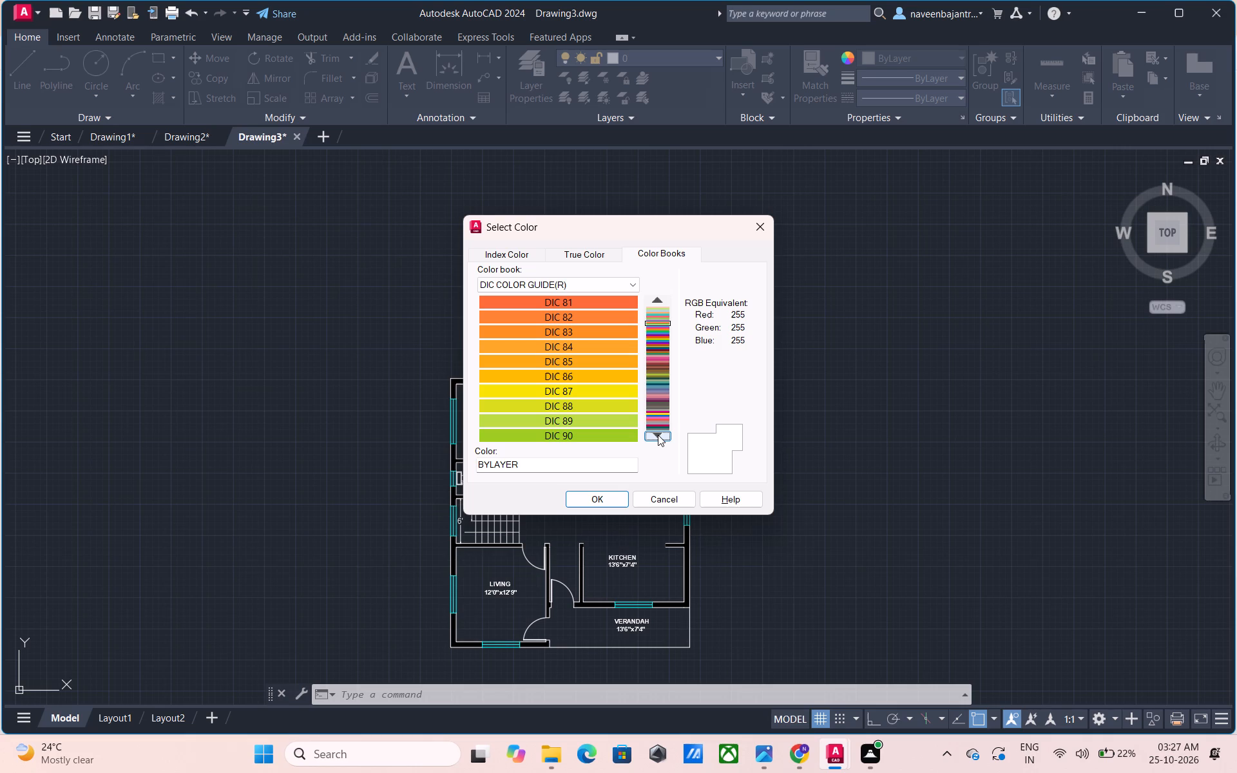
click(658, 435)
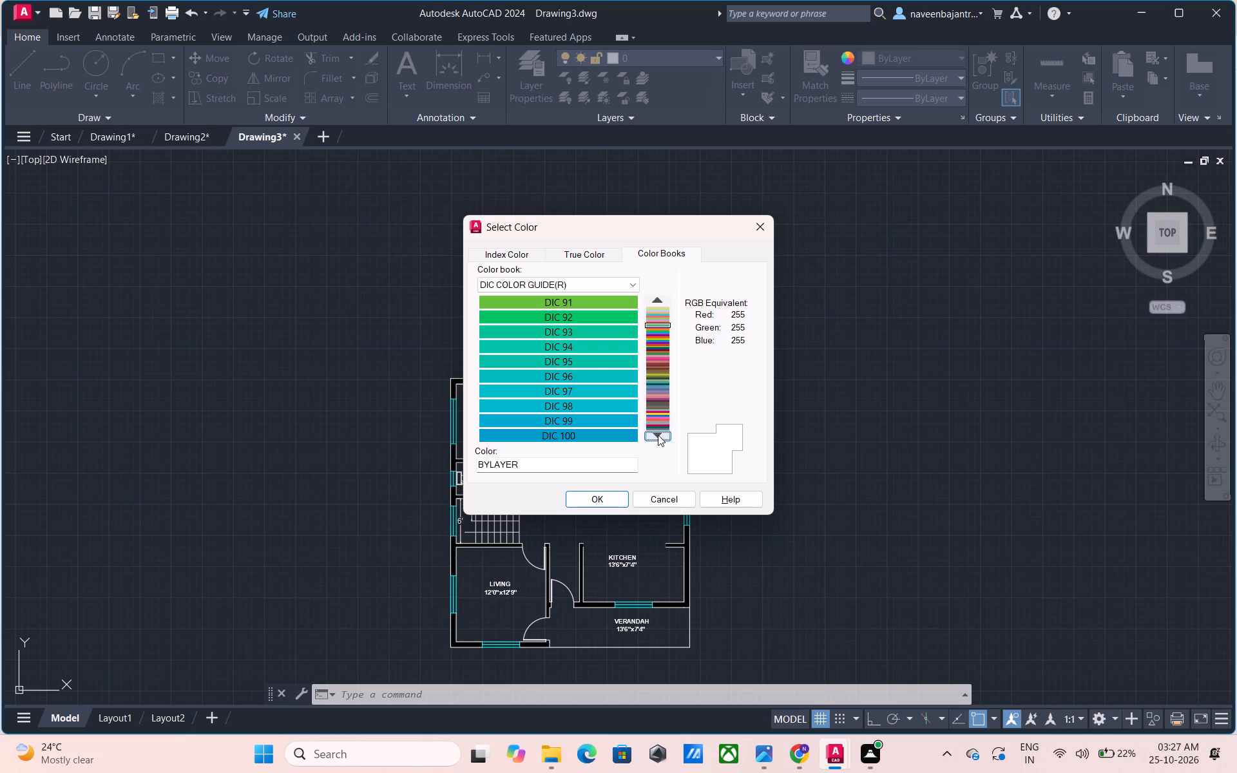
click(658, 435)
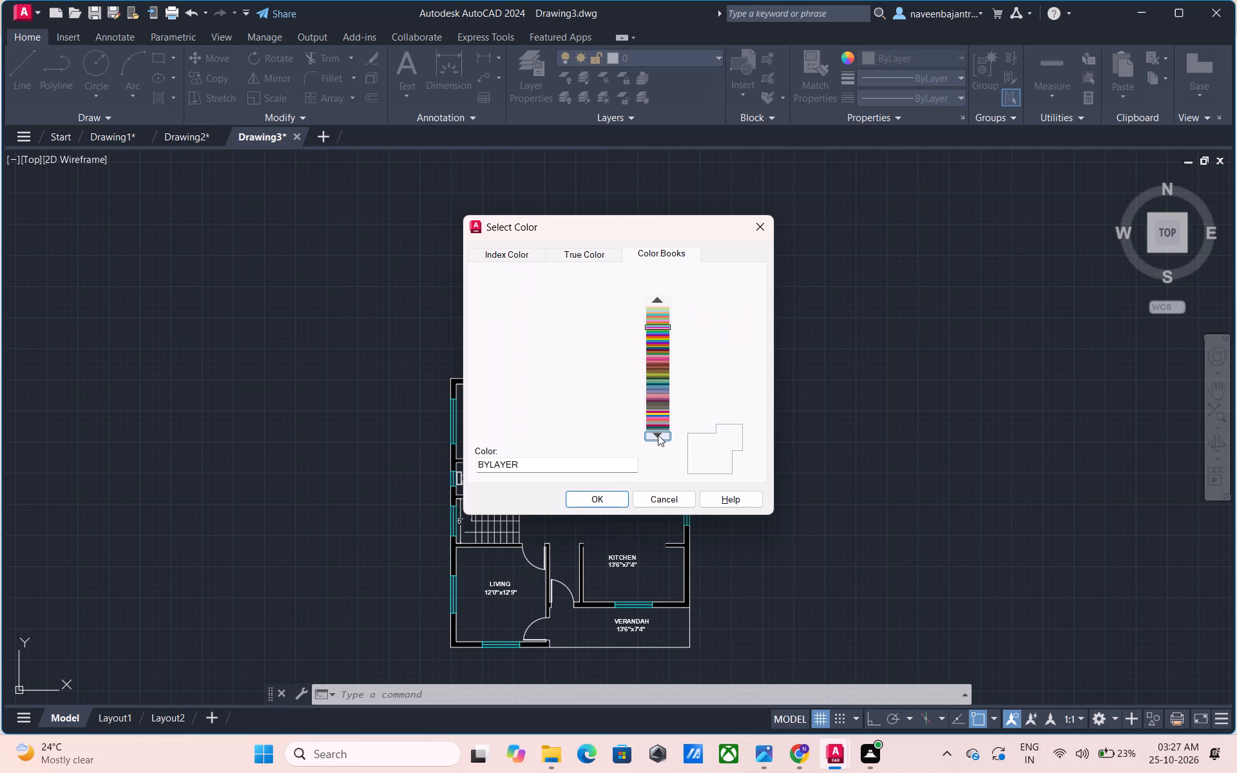
click(658, 435)
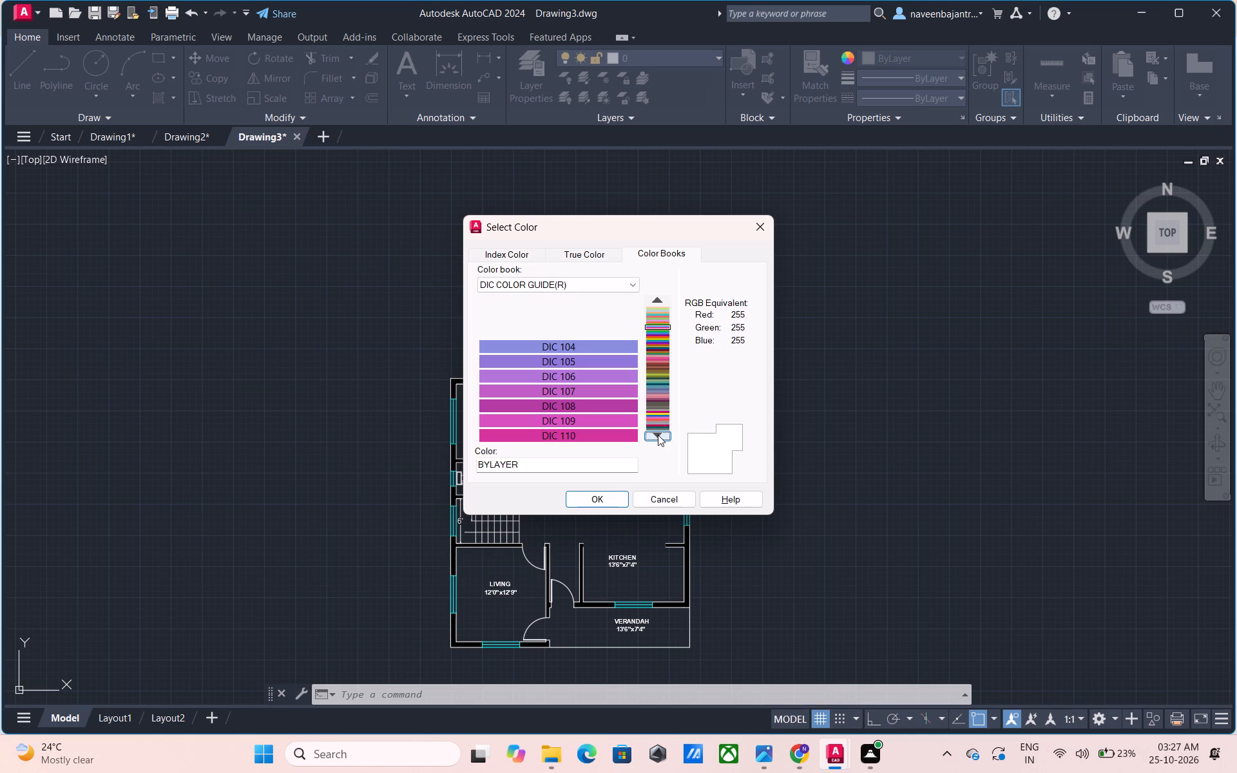
click(658, 435)
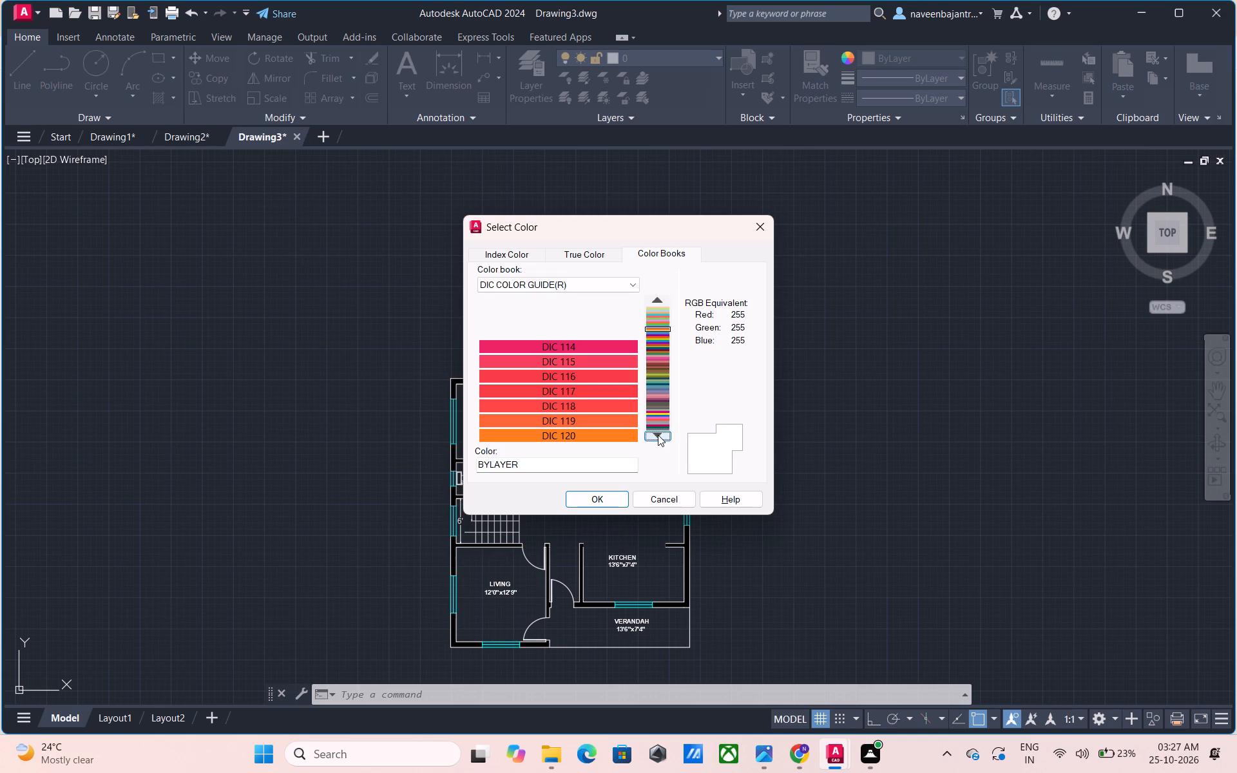
click(658, 435)
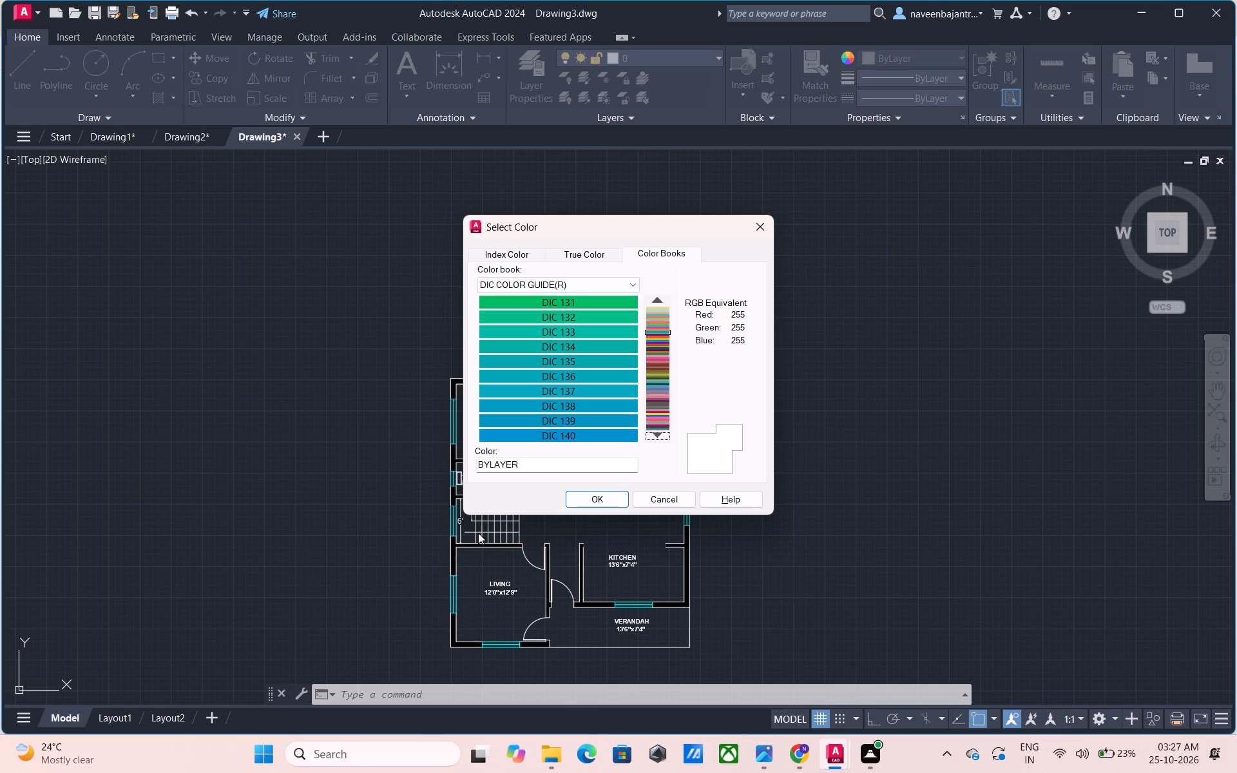
scroll(478, 540, up, 5)
click(605, 437)
click(597, 499)
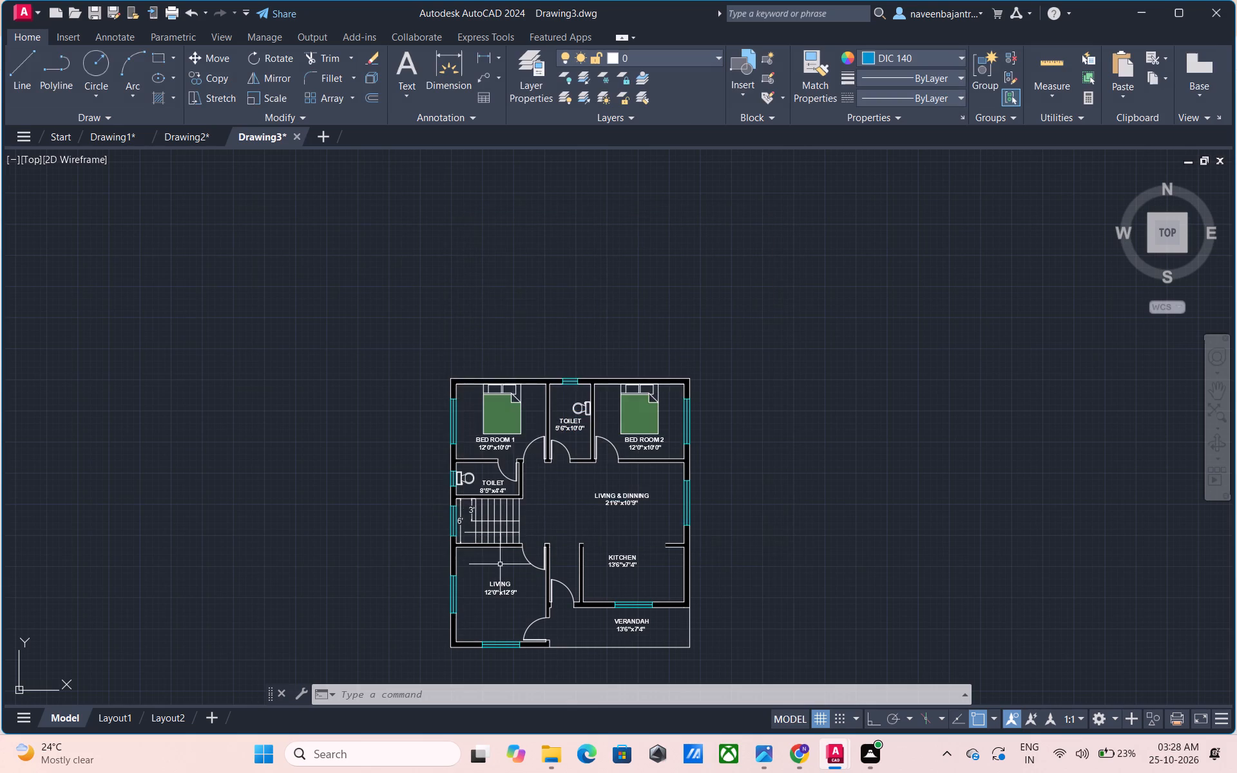
Set the current object colour to the light salmon DIC 468 from the DIC COLOR GUIDE(R) colour book.
scroll(495, 564, up, 5)
scroll(495, 564, down, 4)
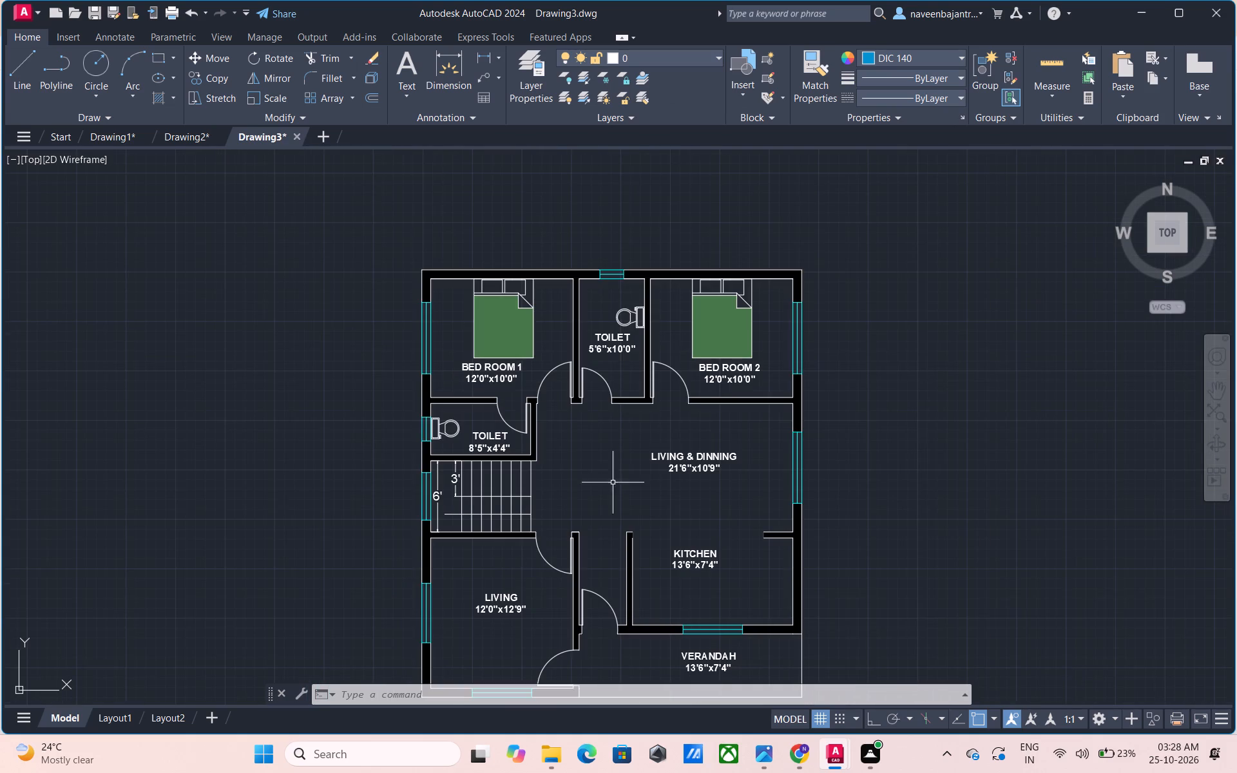
click(865, 57)
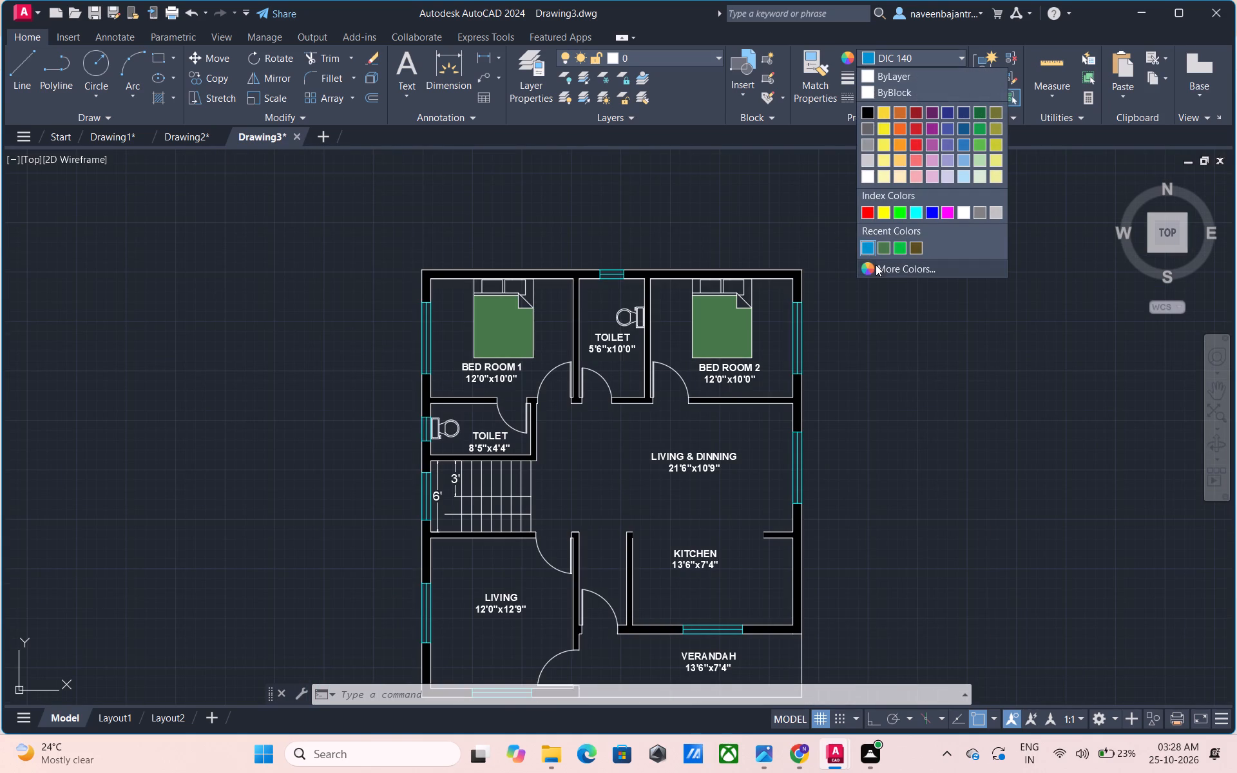
click(876, 265)
click(660, 256)
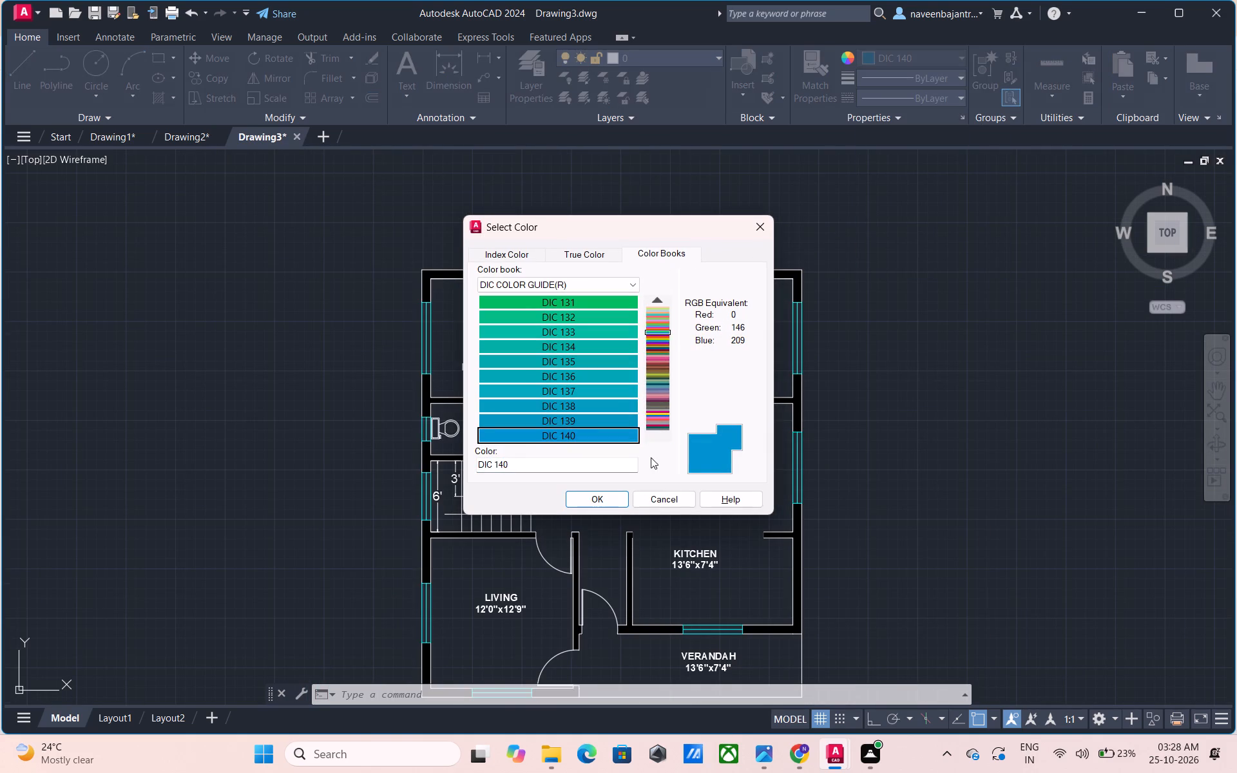
click(657, 441)
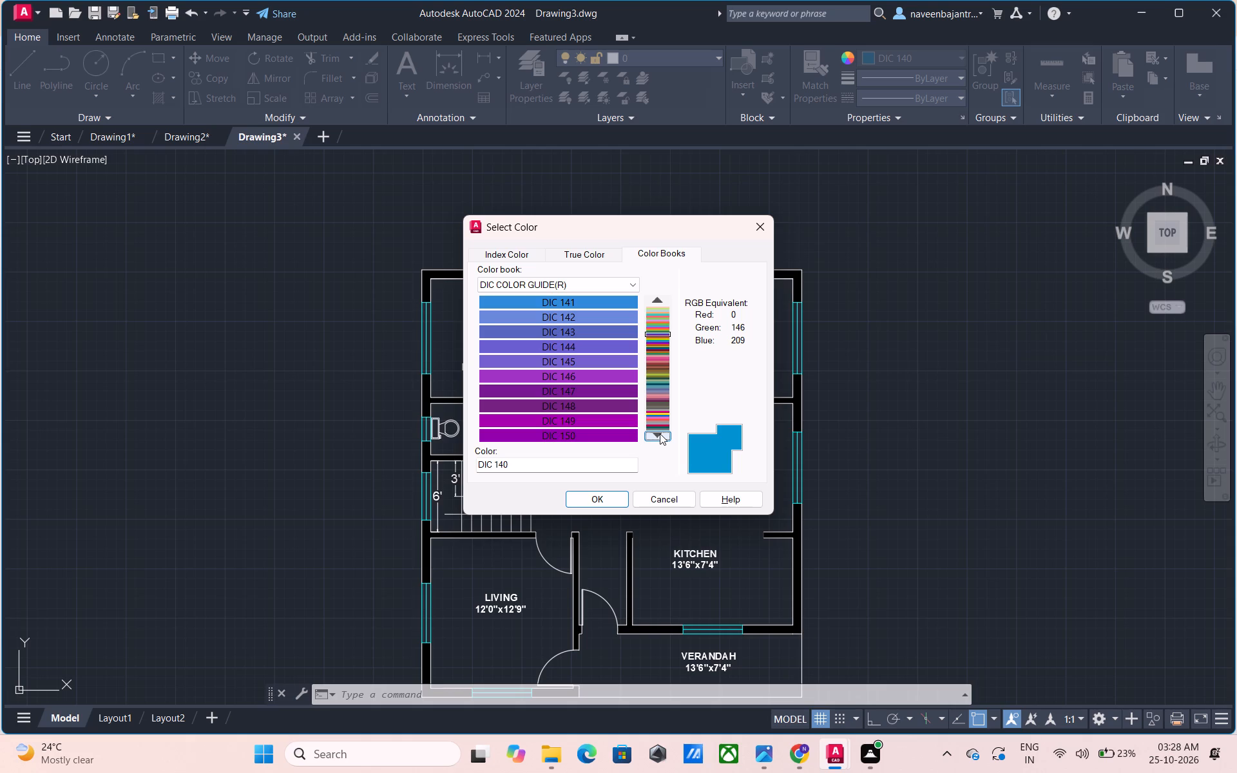
click(660, 434)
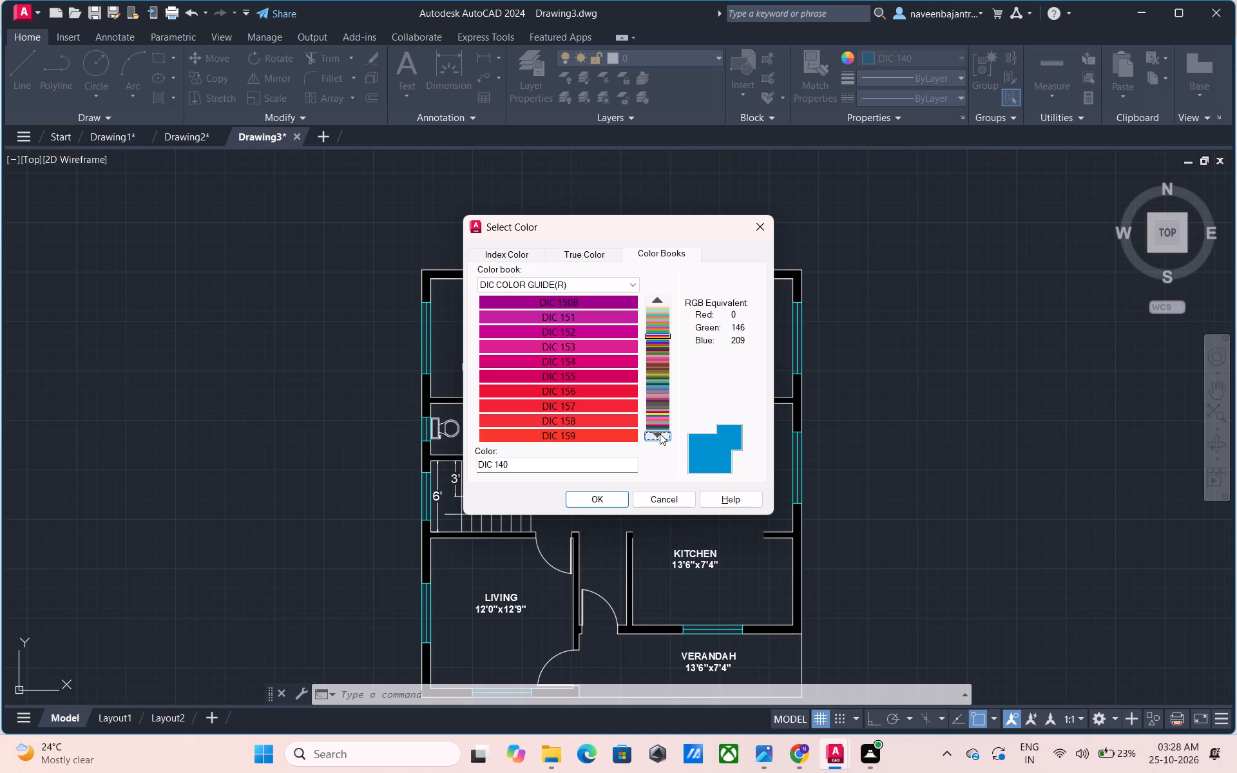
click(660, 434)
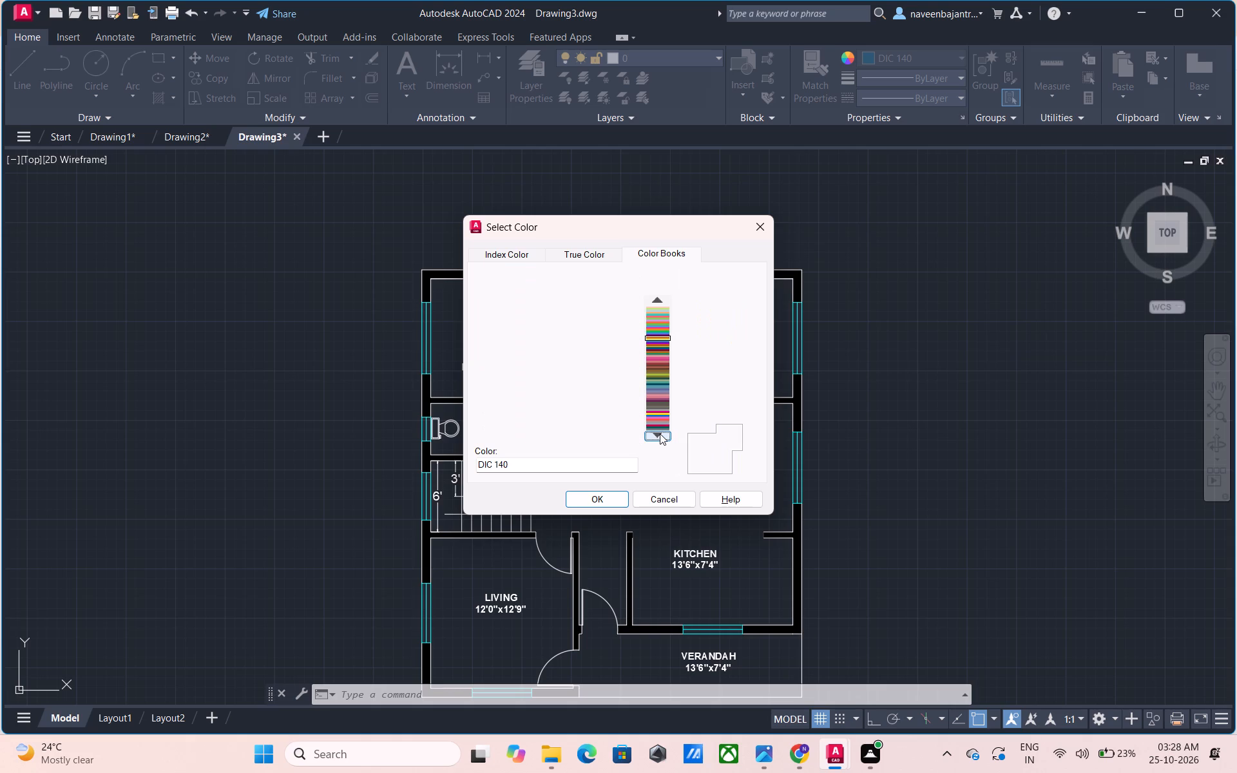
click(660, 434)
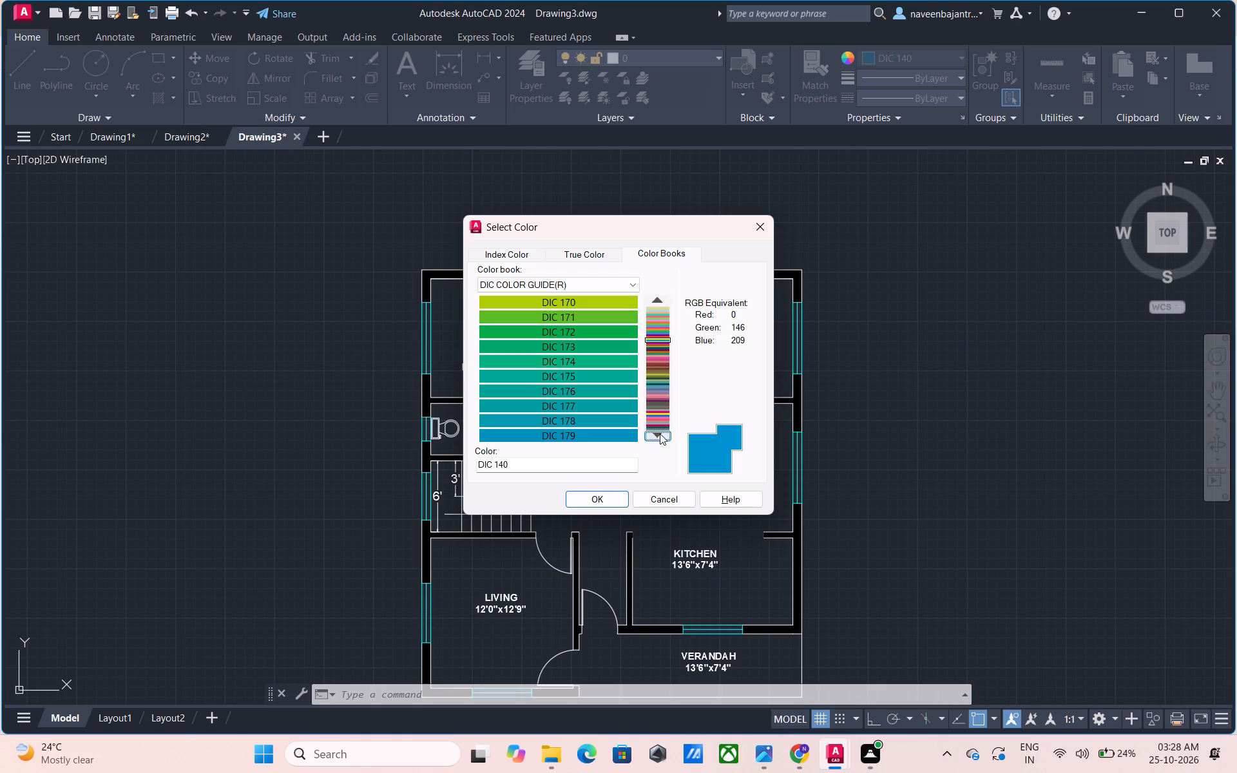
click(660, 434)
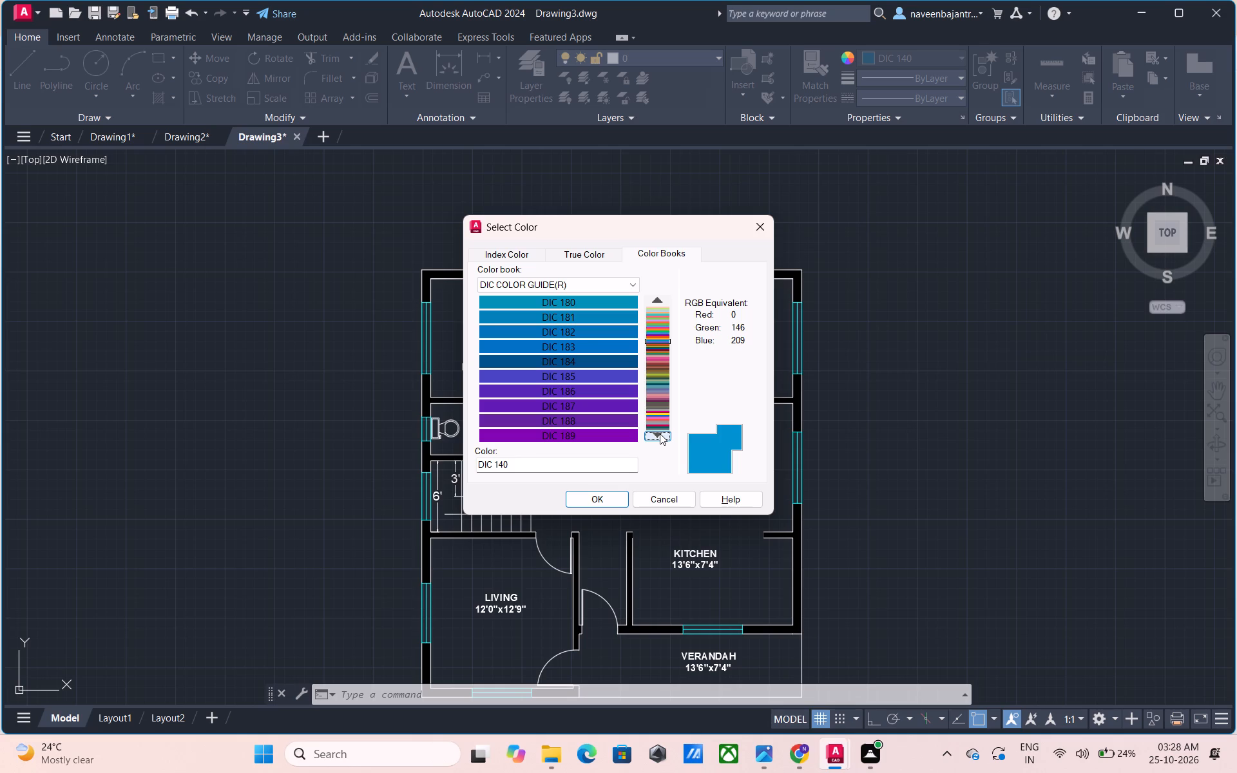
click(660, 434)
click(660, 434)
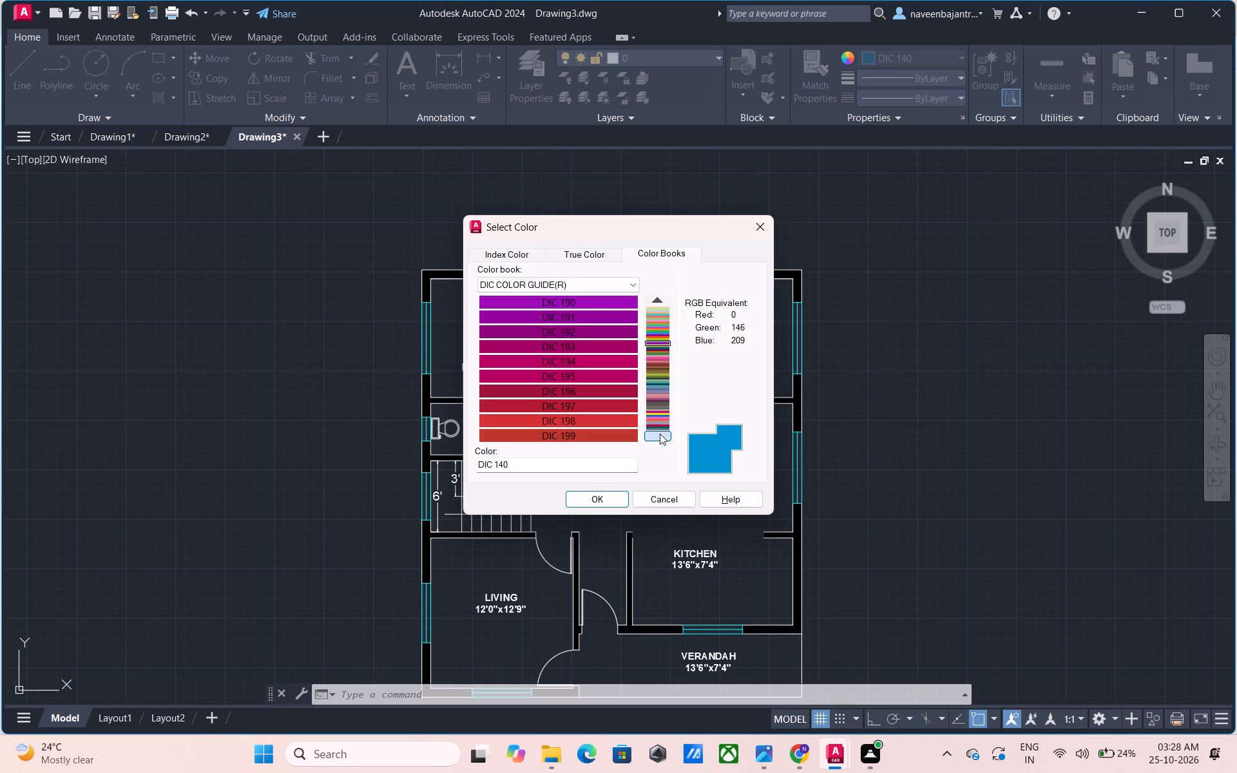
click(660, 434)
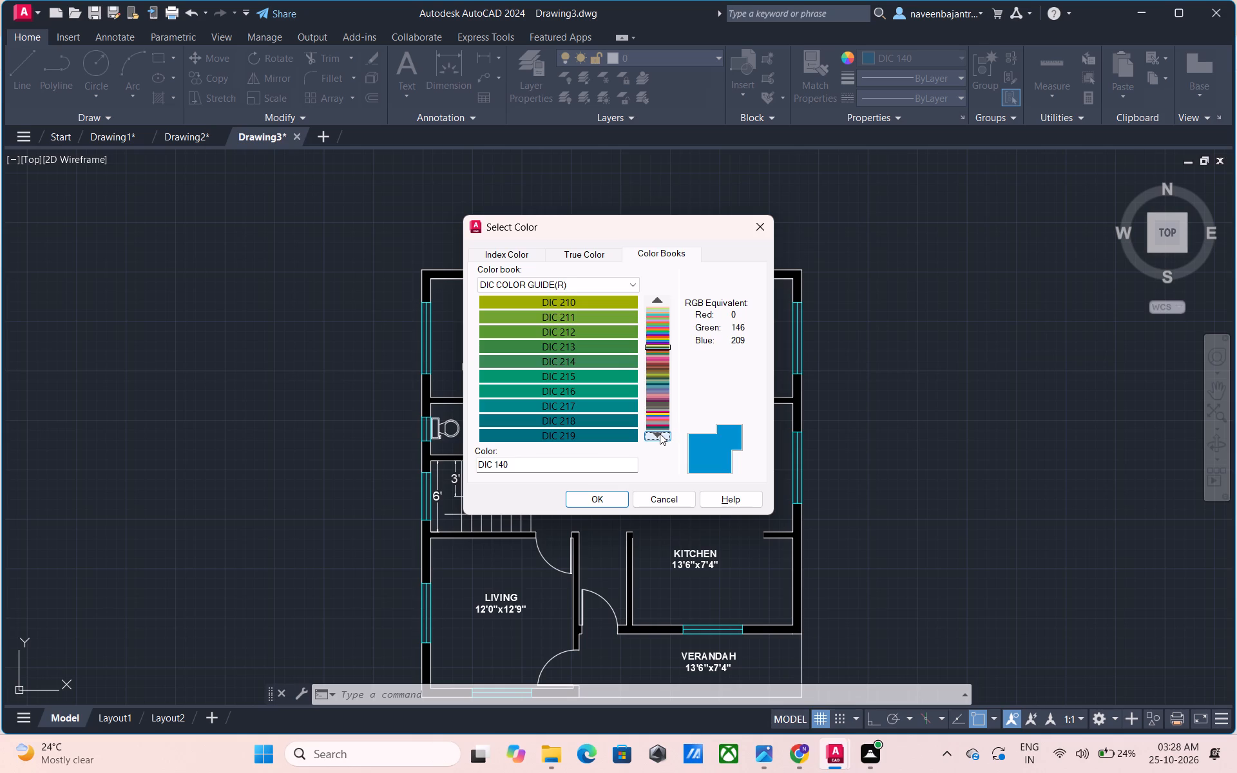
click(656, 437)
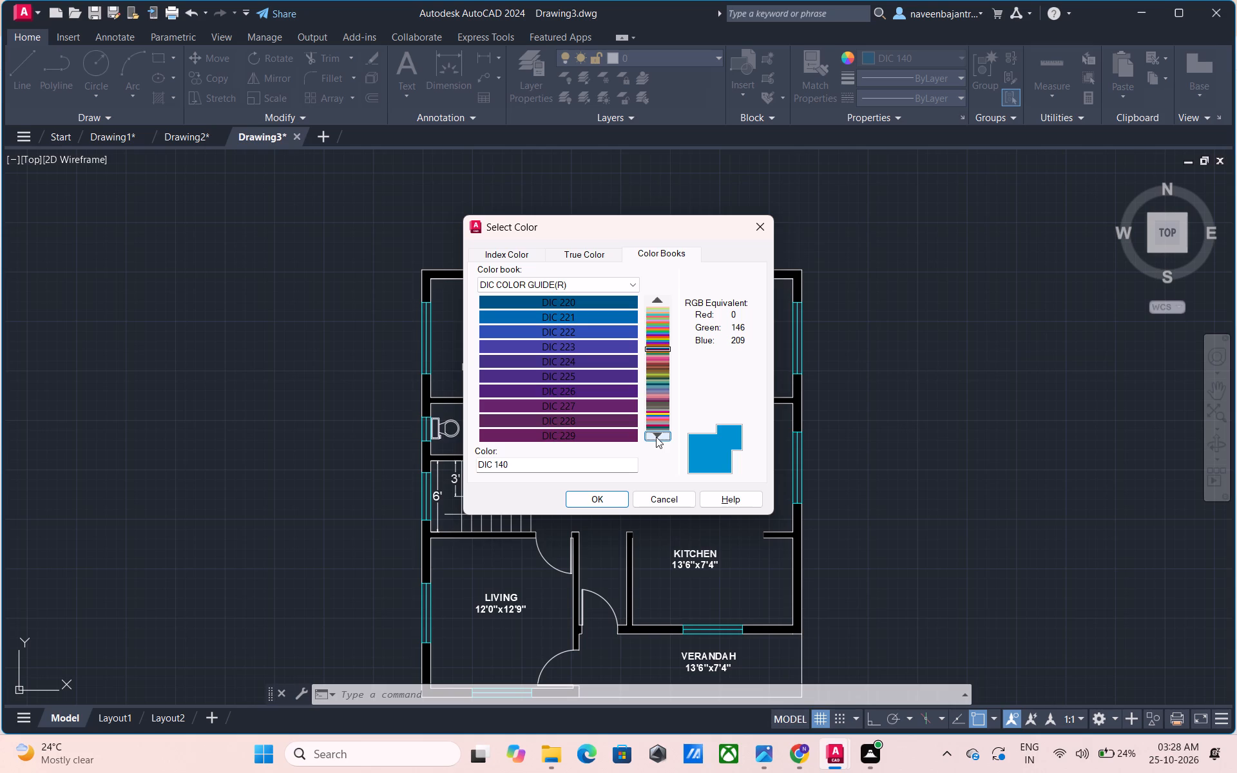
click(656, 437)
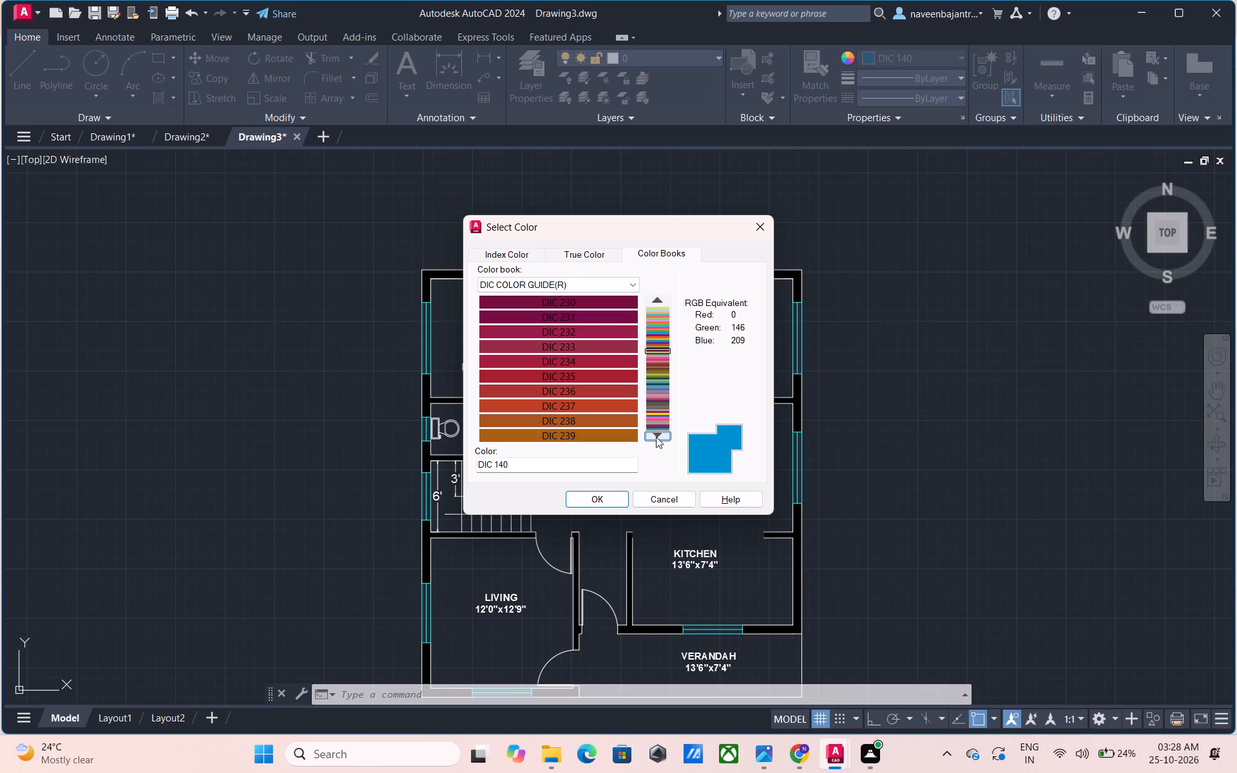
click(656, 437)
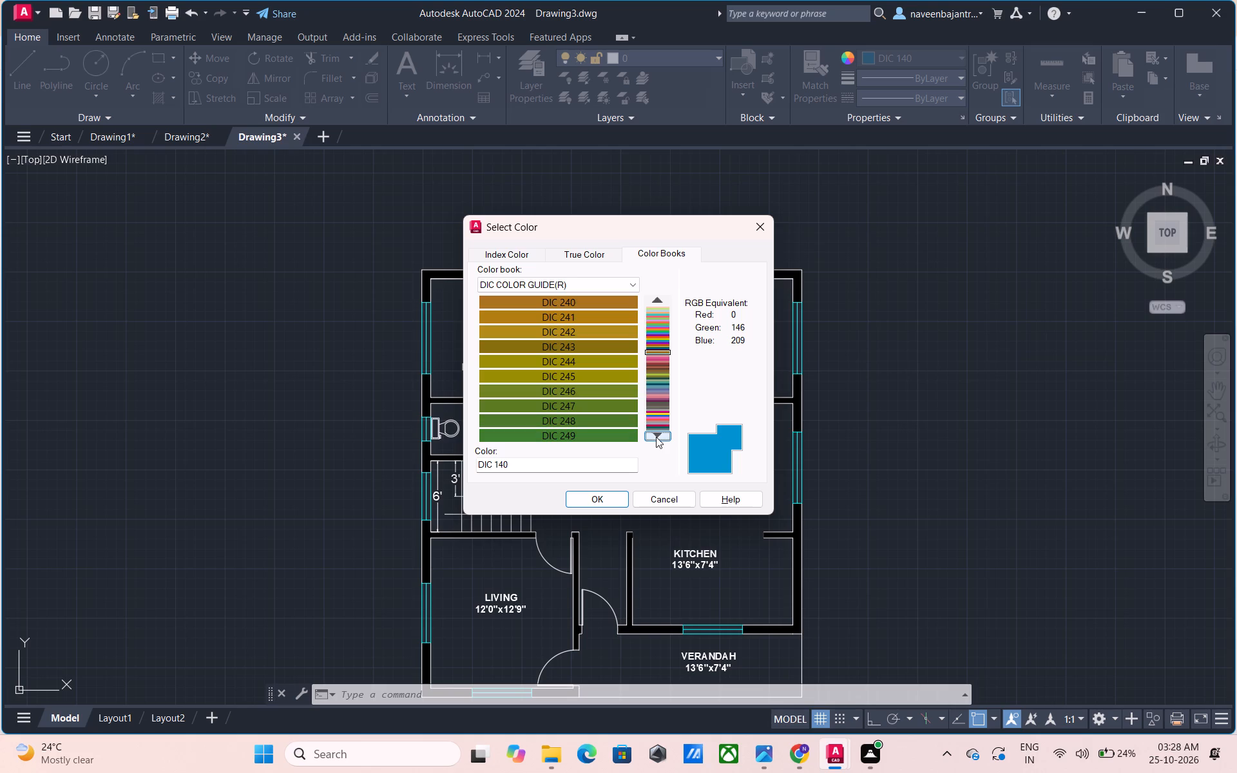
click(656, 437)
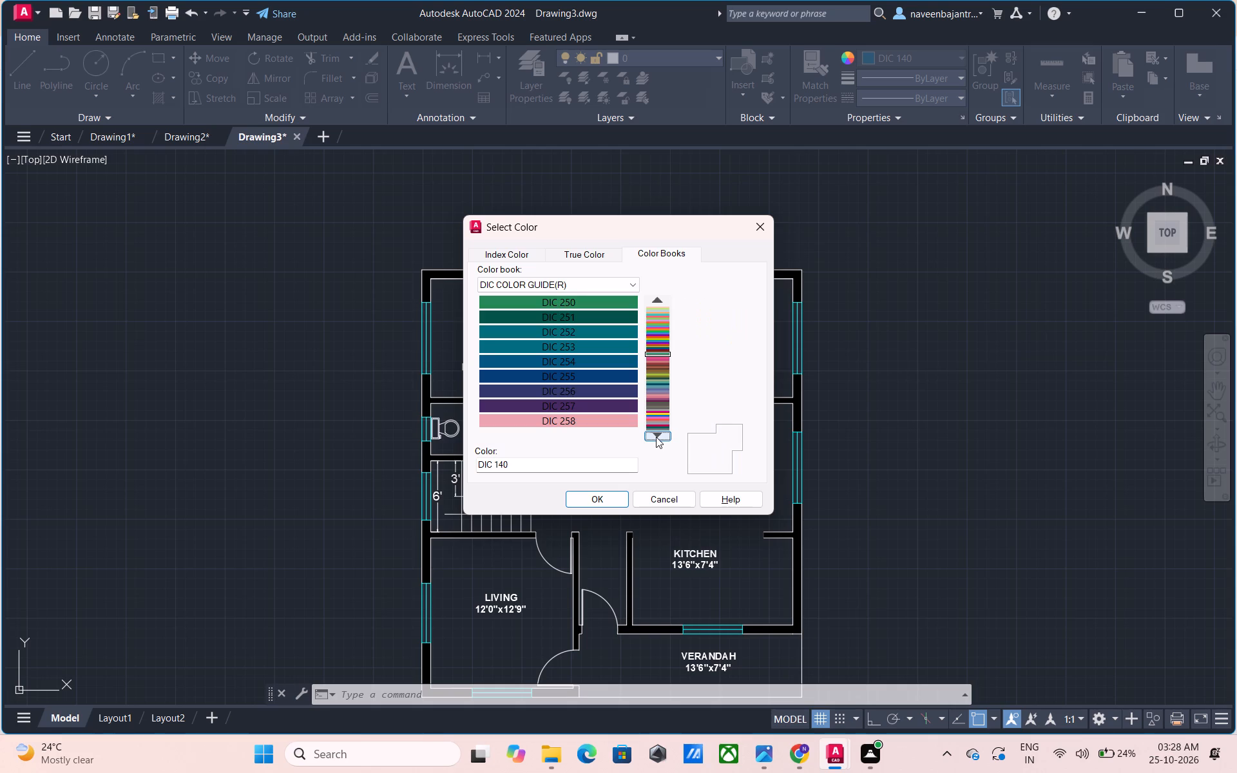
click(656, 437)
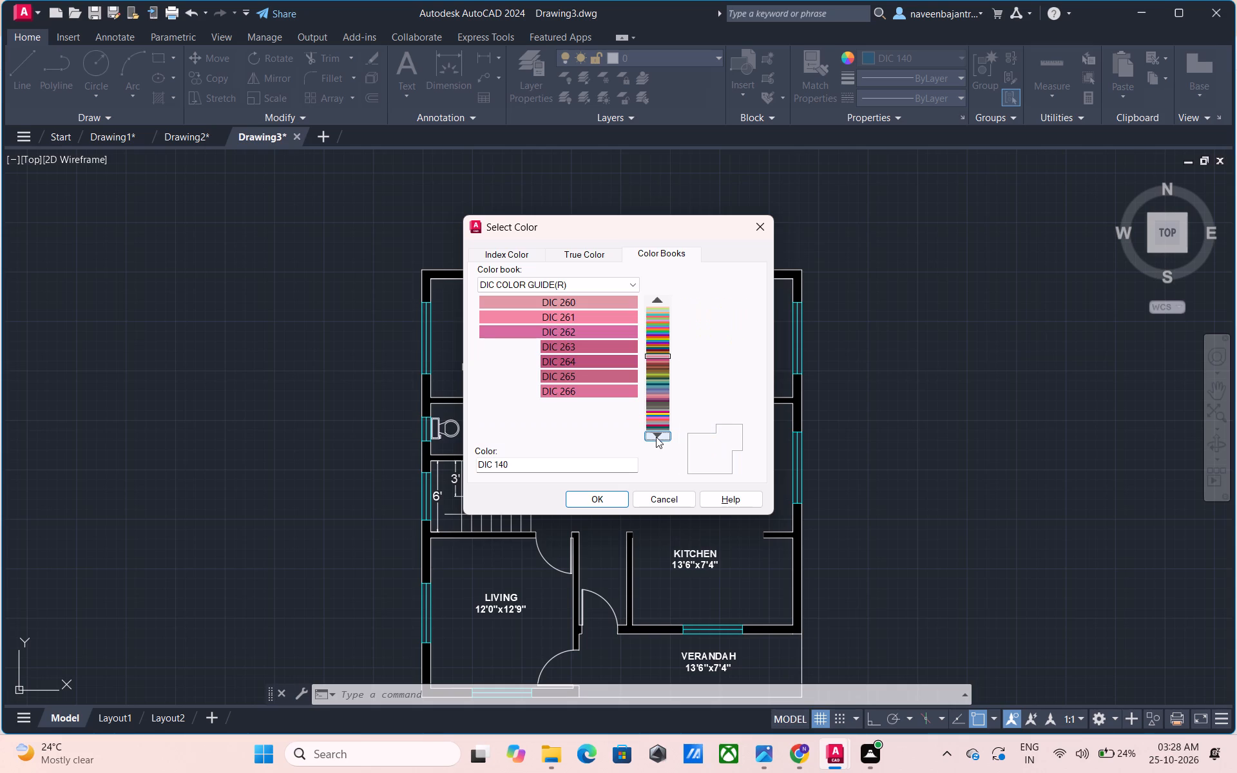
click(656, 437)
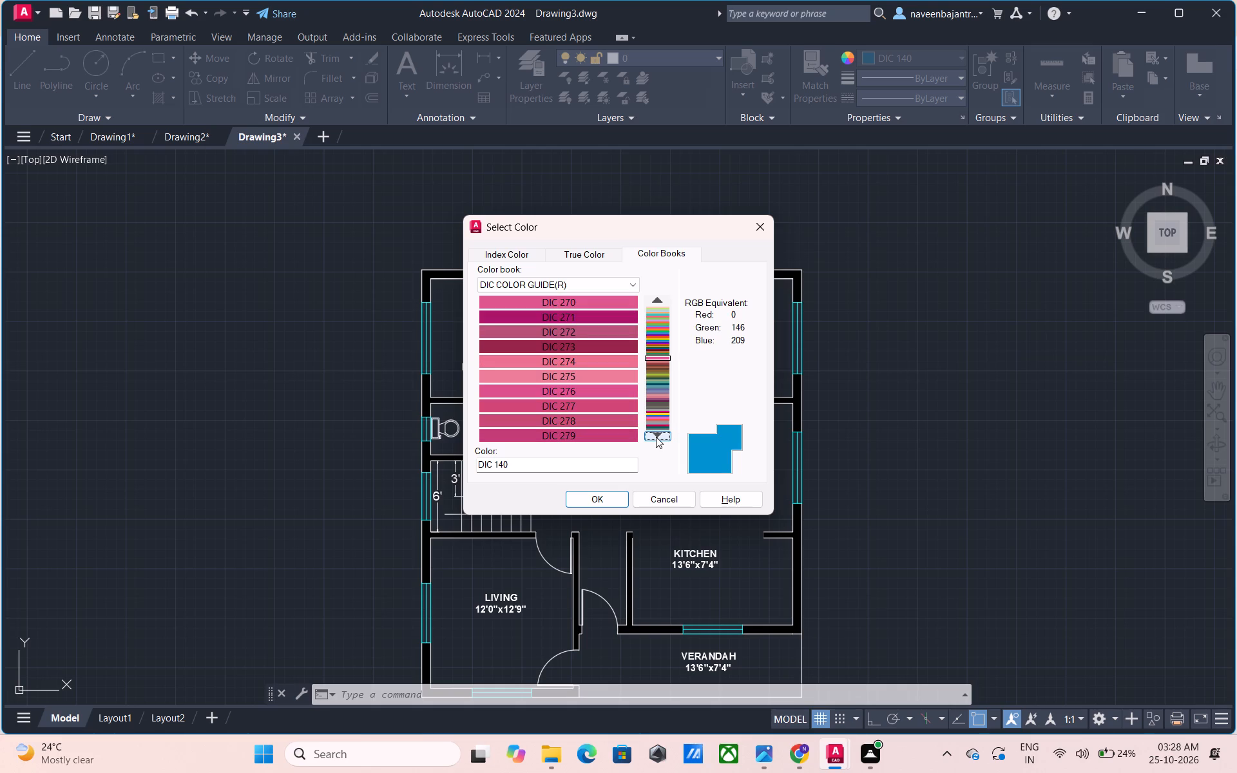
click(656, 437)
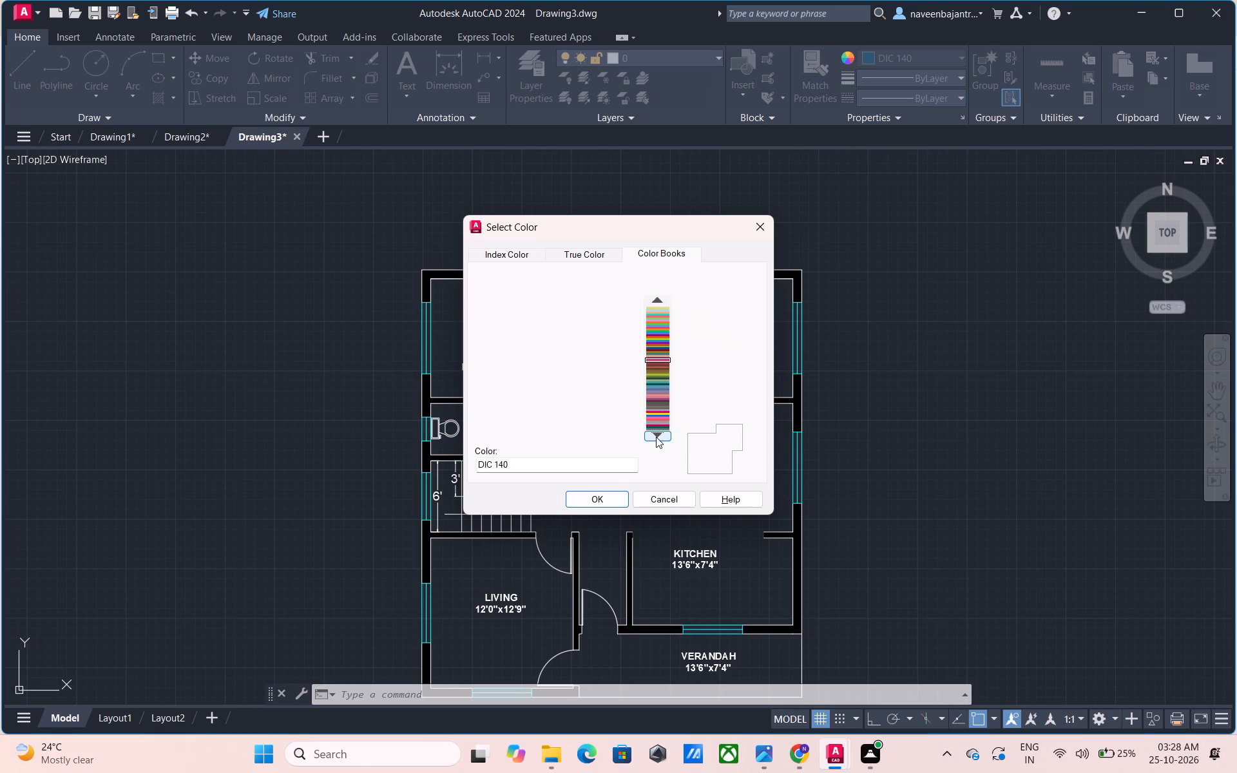
click(656, 437)
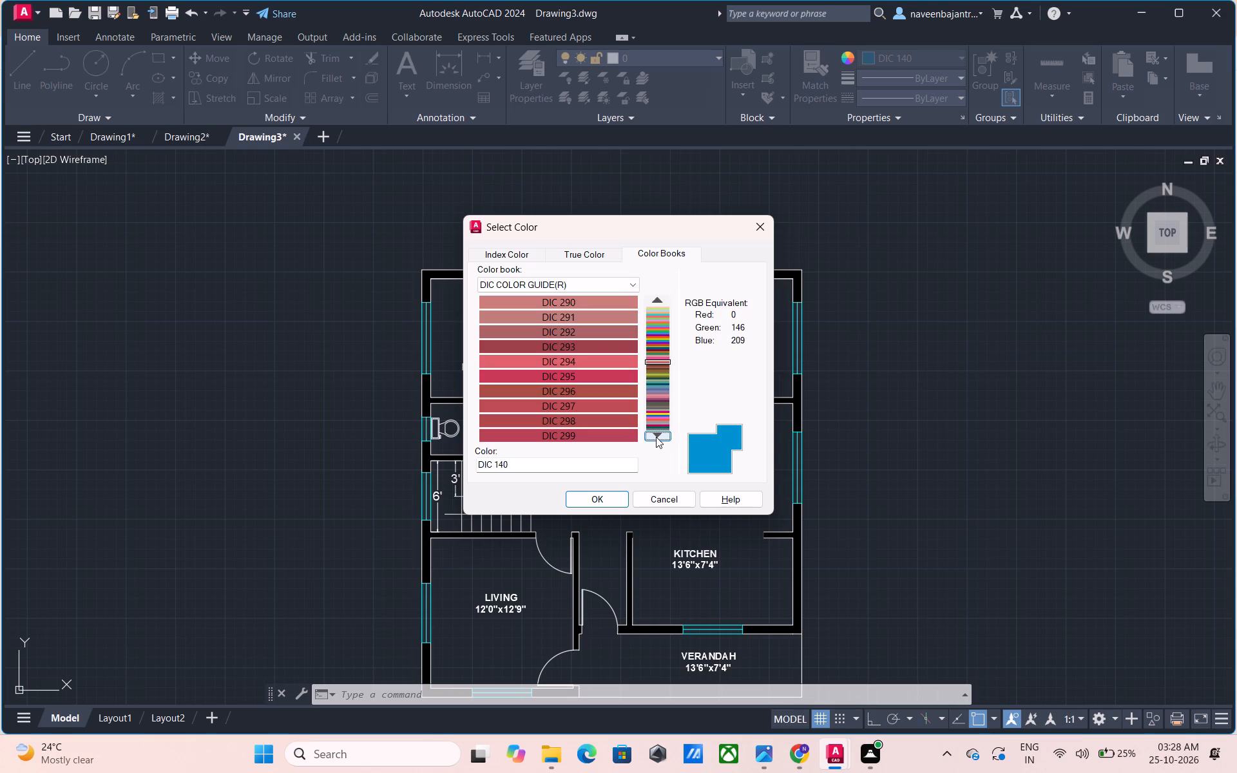
click(656, 437)
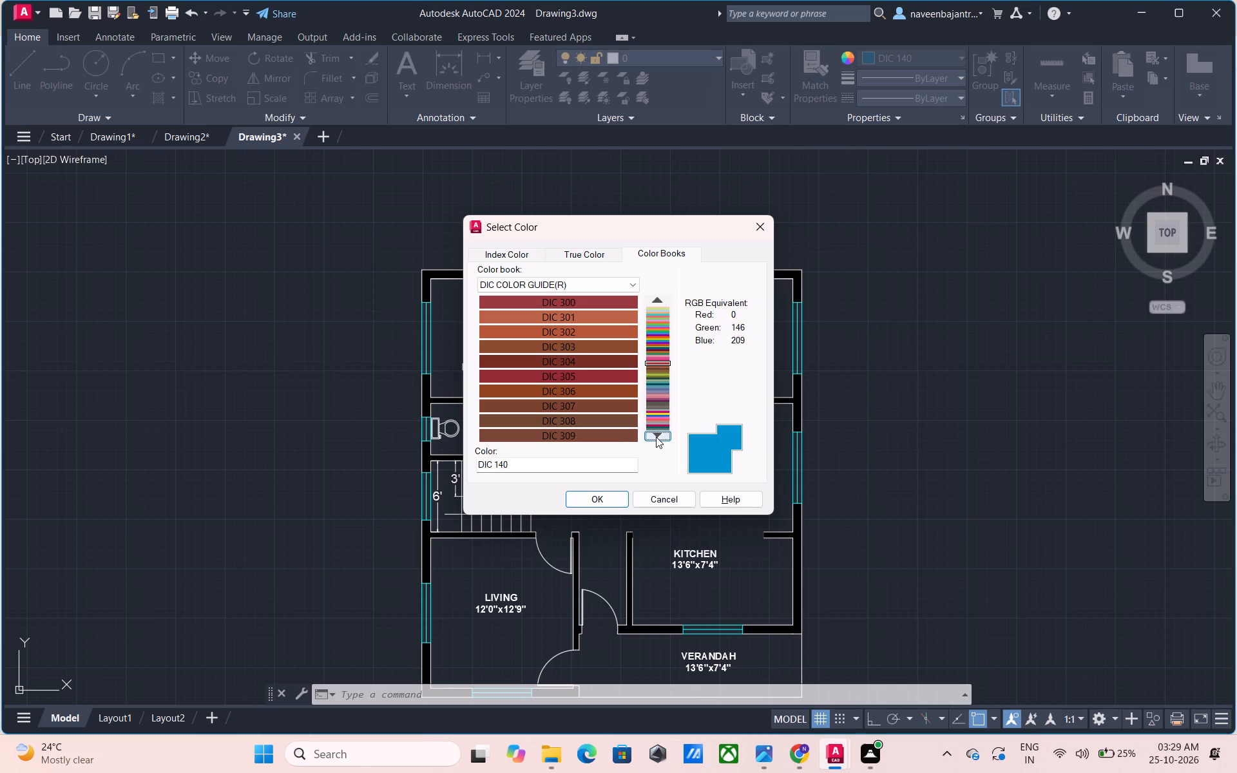
click(656, 437)
click(656, 437)
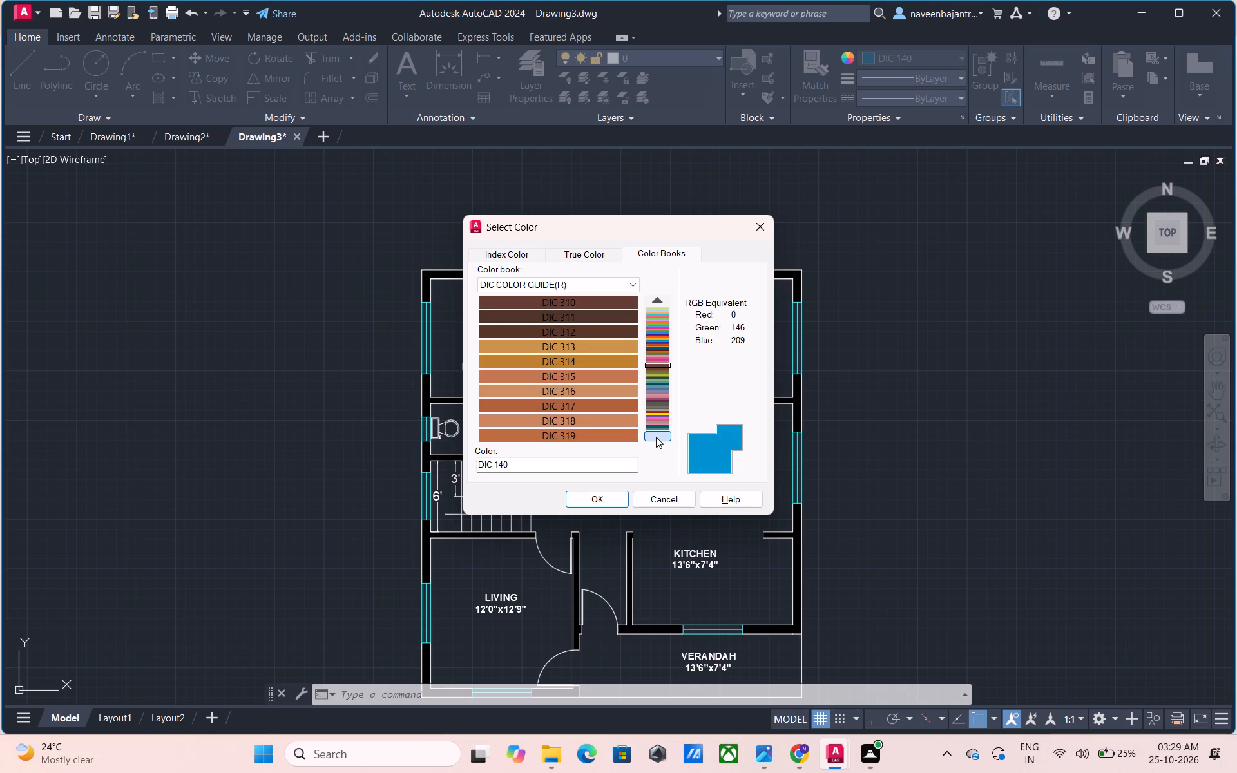
click(656, 437)
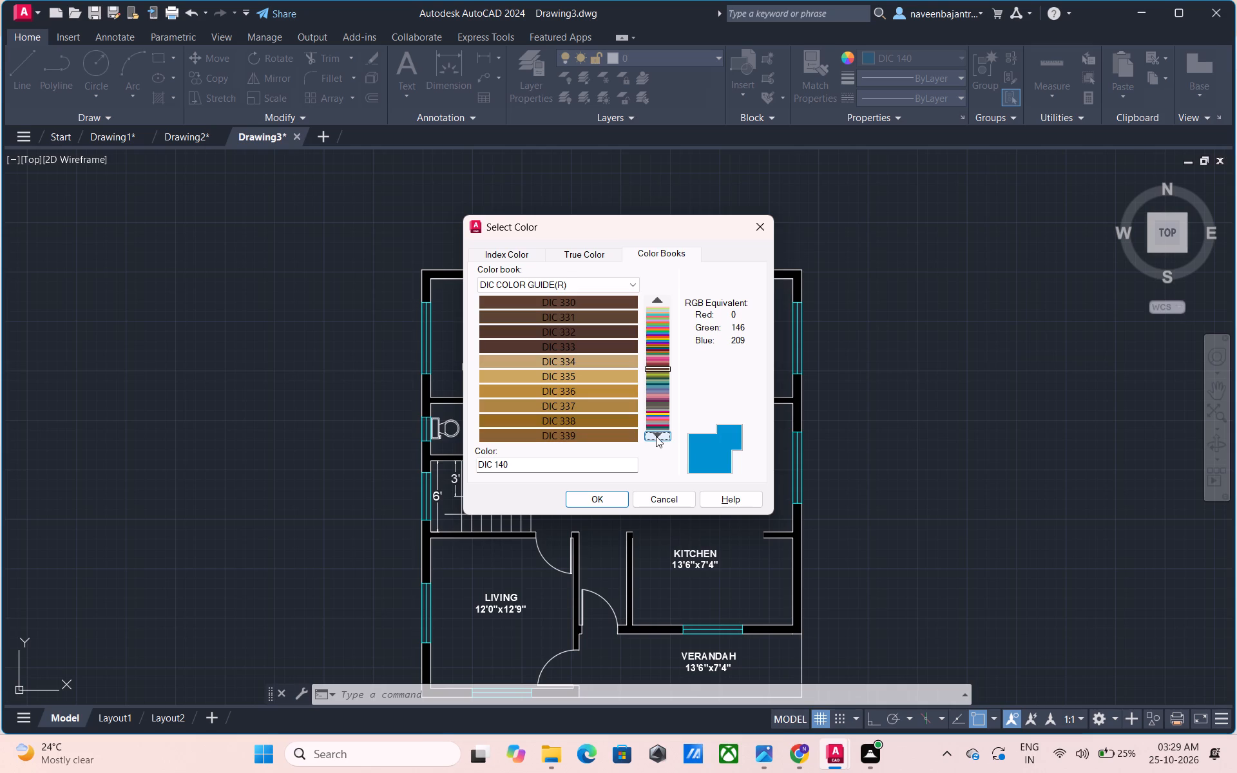
click(656, 436)
click(656, 436)
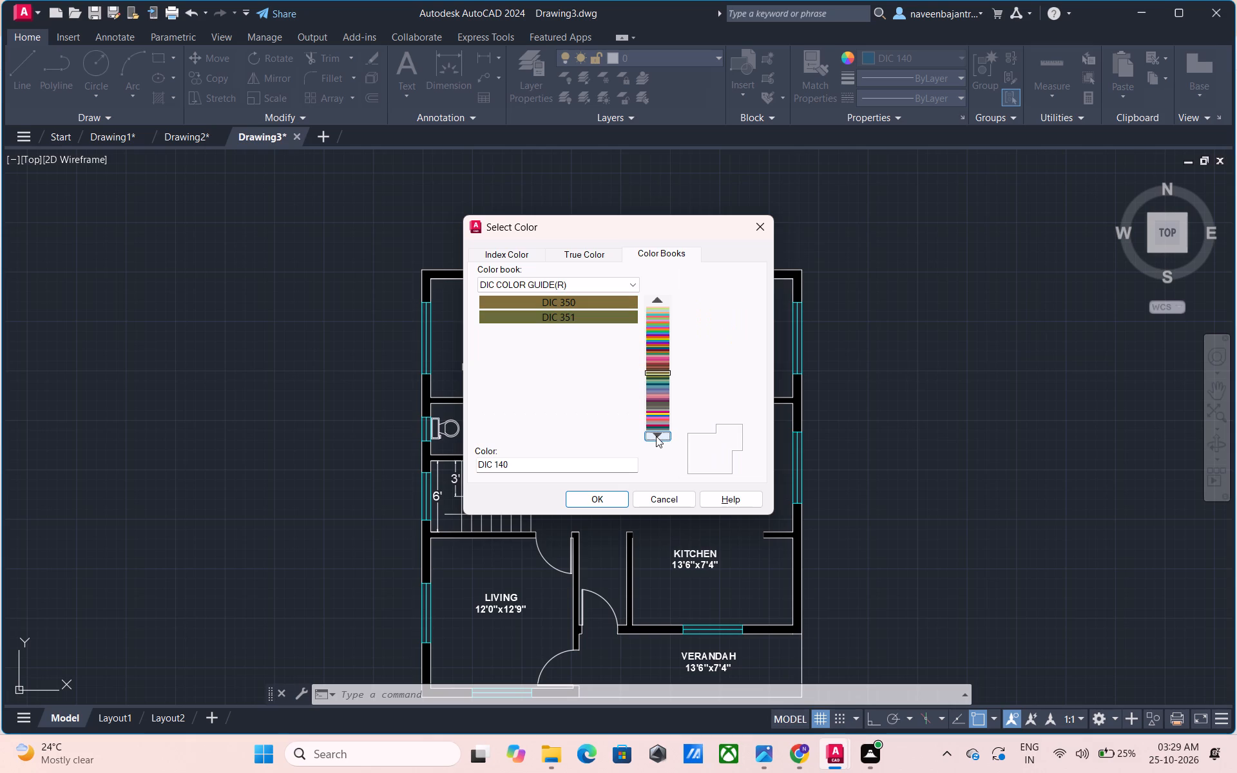
click(656, 436)
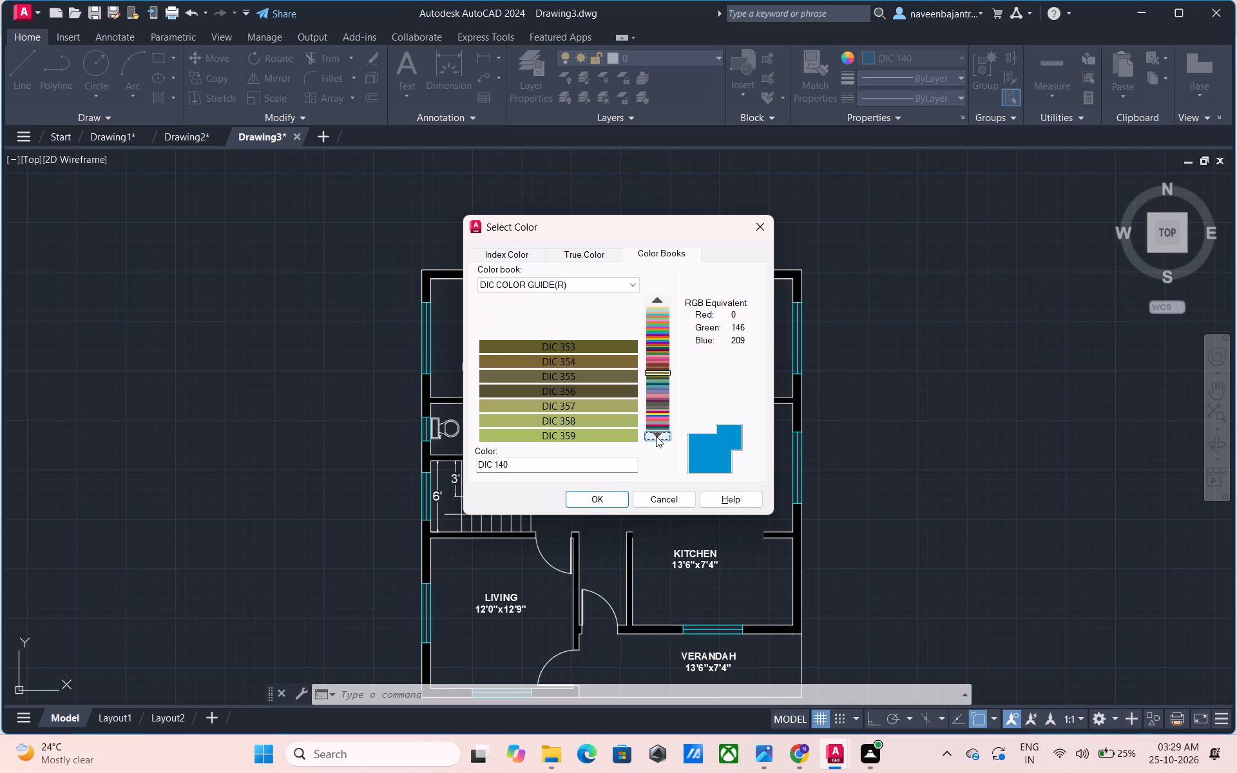
click(656, 436)
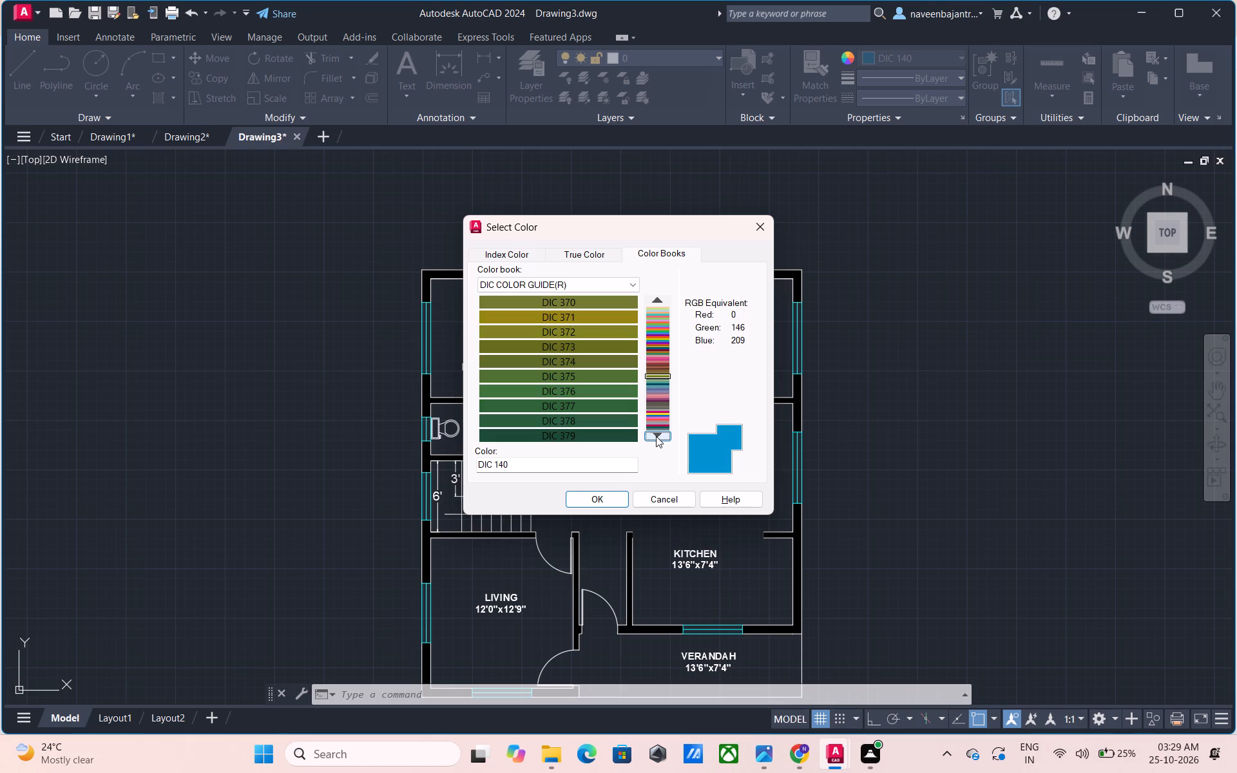
click(656, 436)
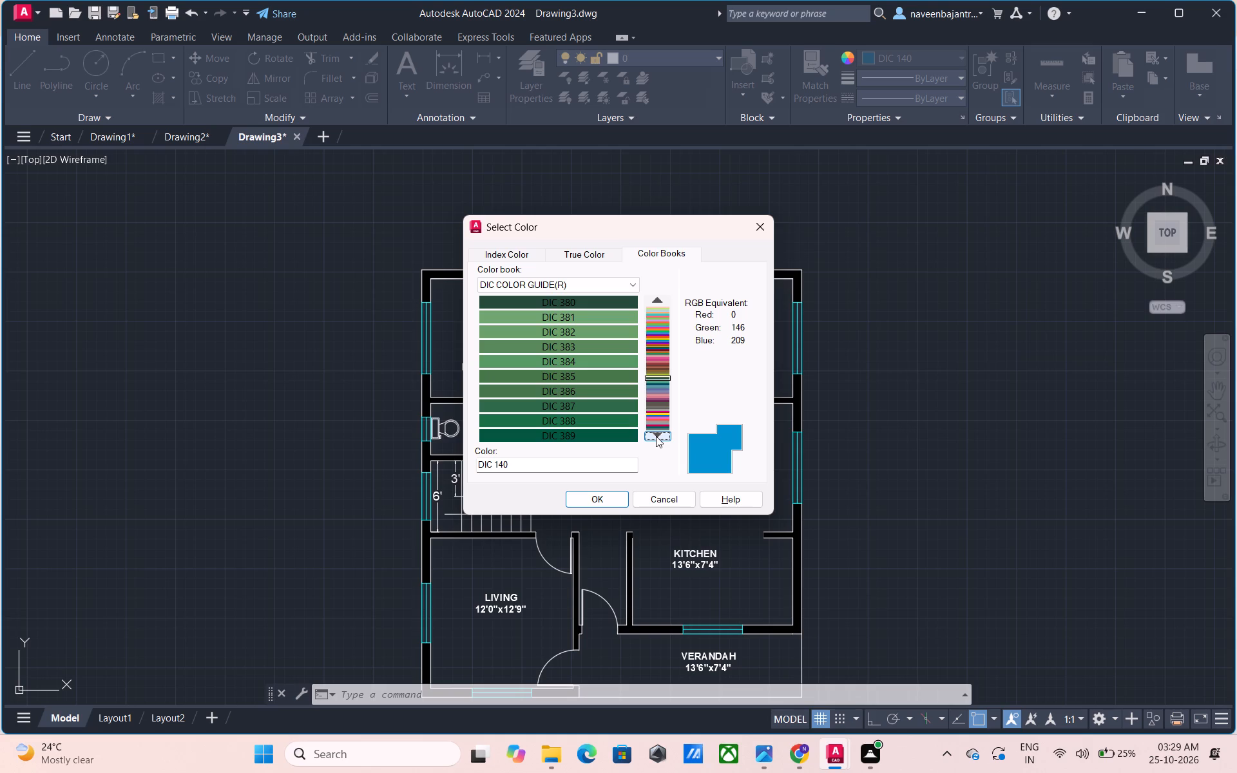
click(656, 436)
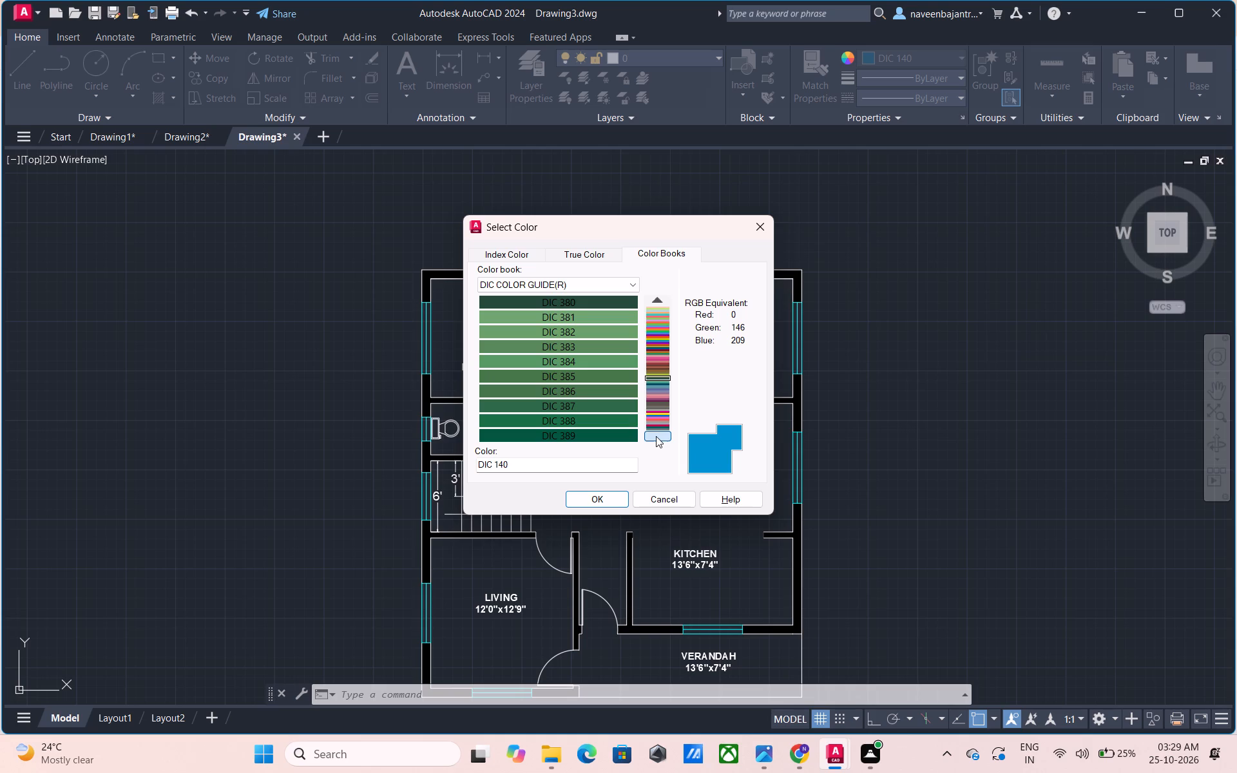
click(656, 436)
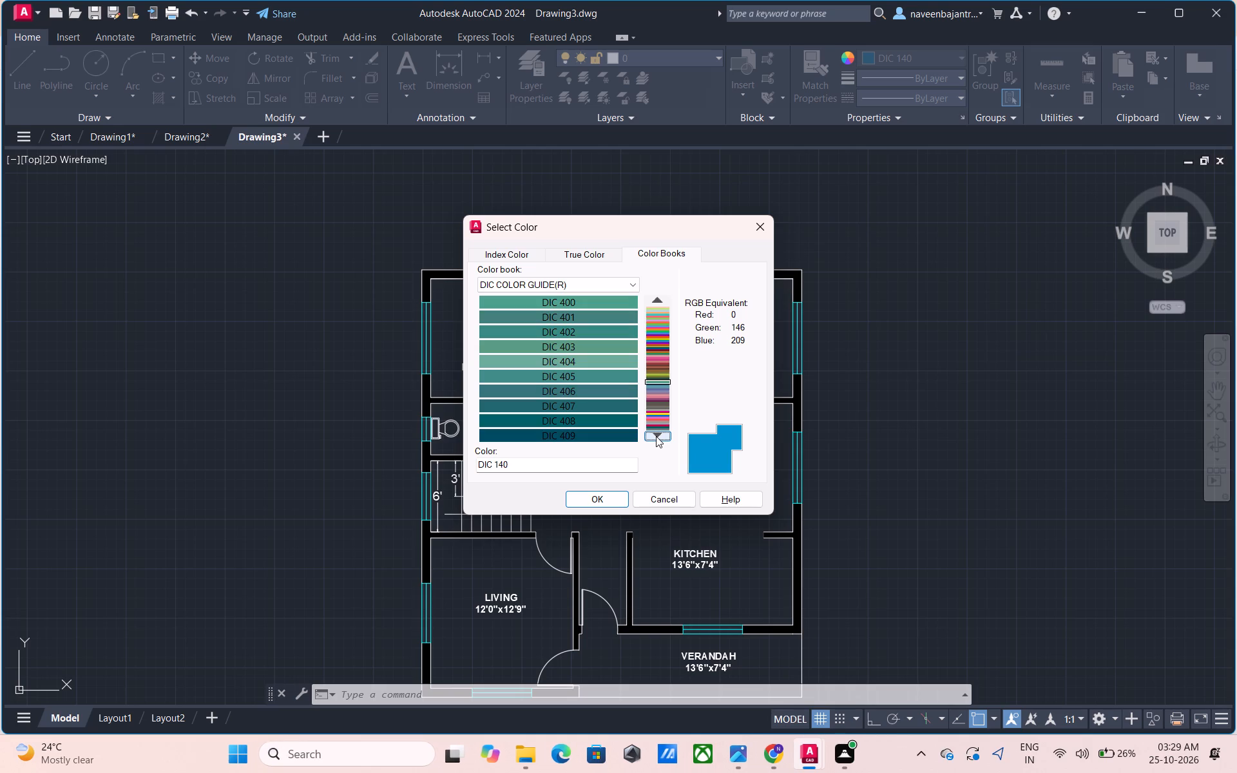
click(656, 436)
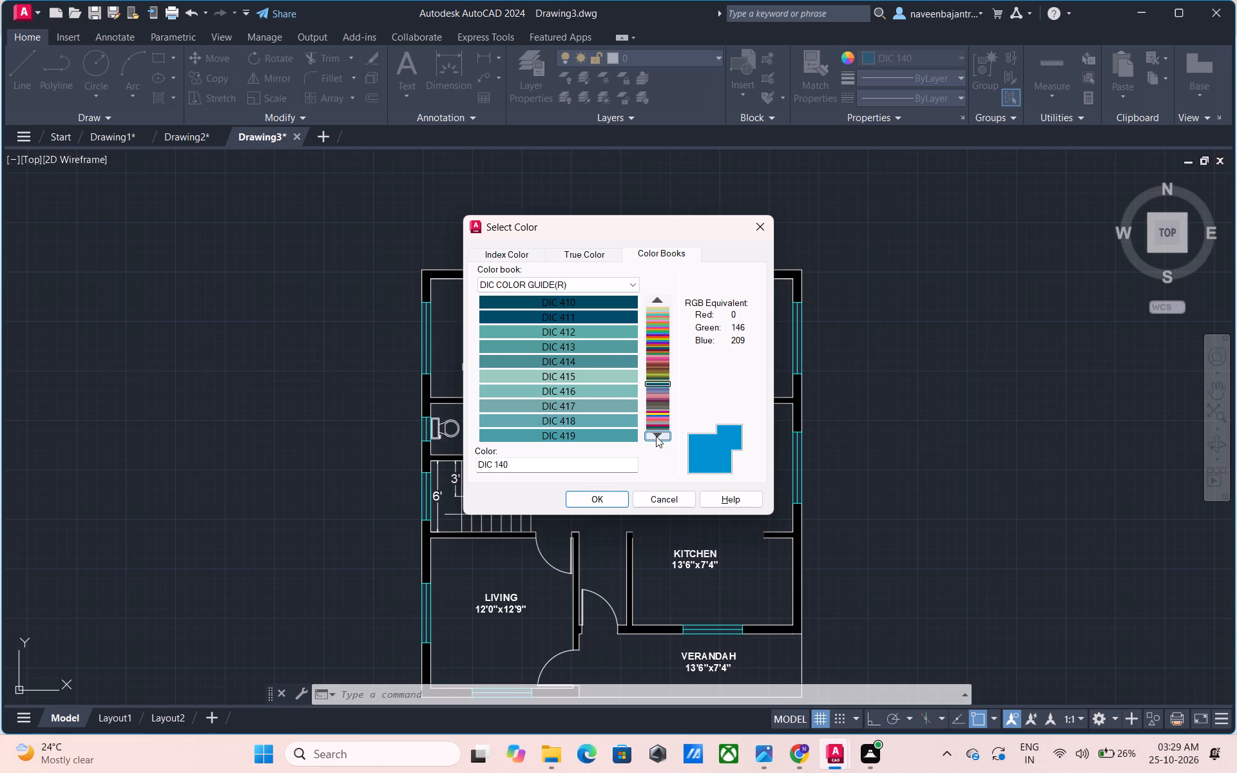
click(656, 436)
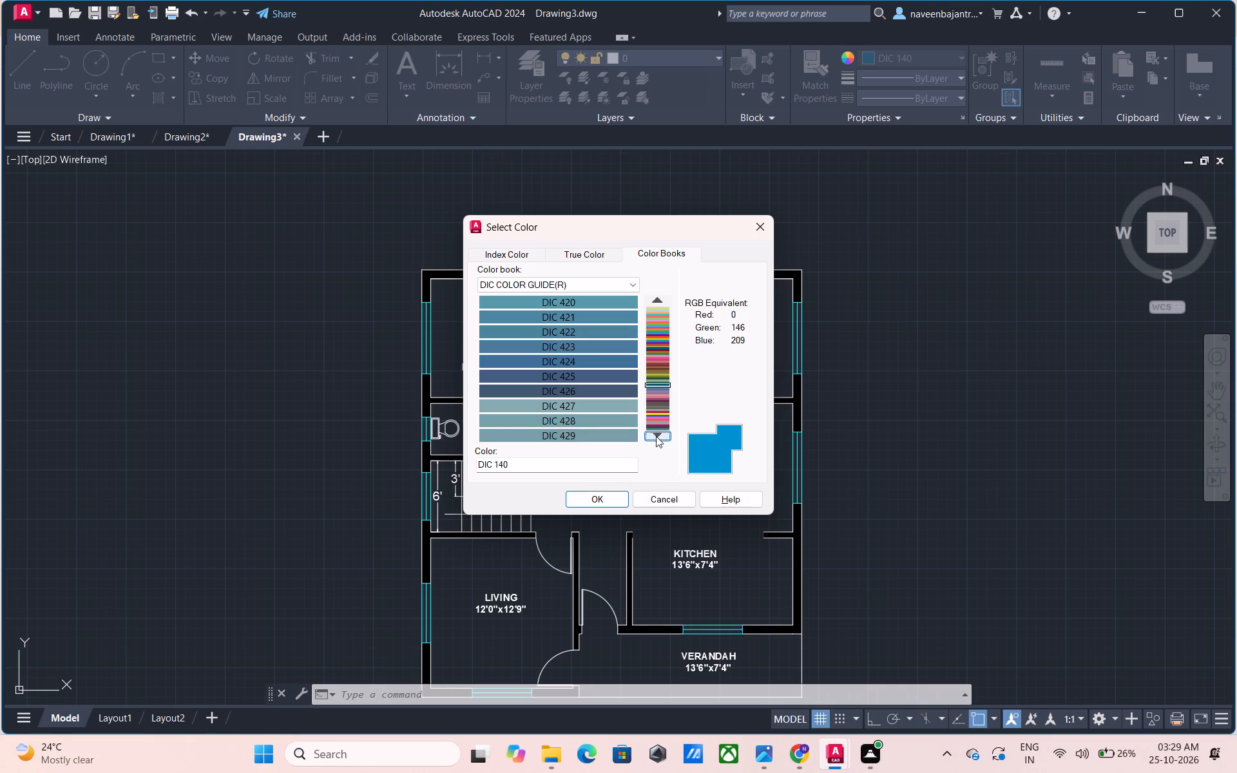
click(656, 436)
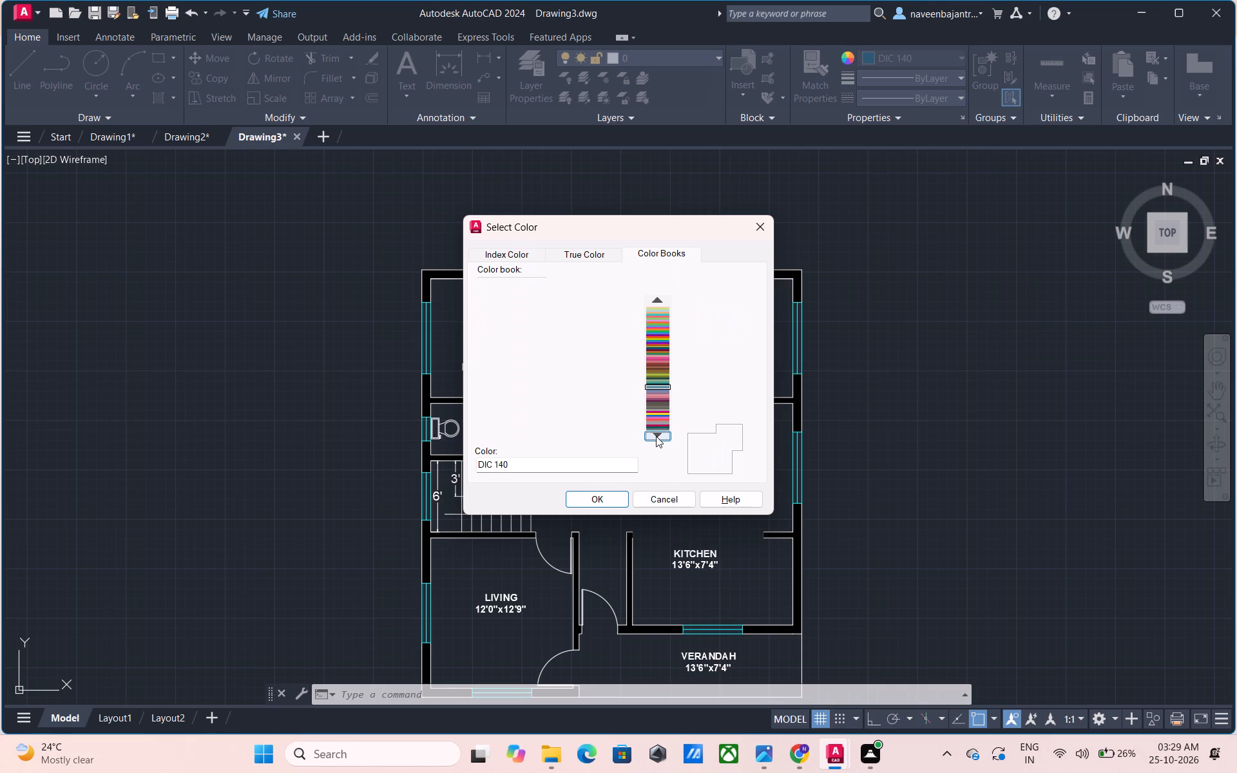
click(656, 436)
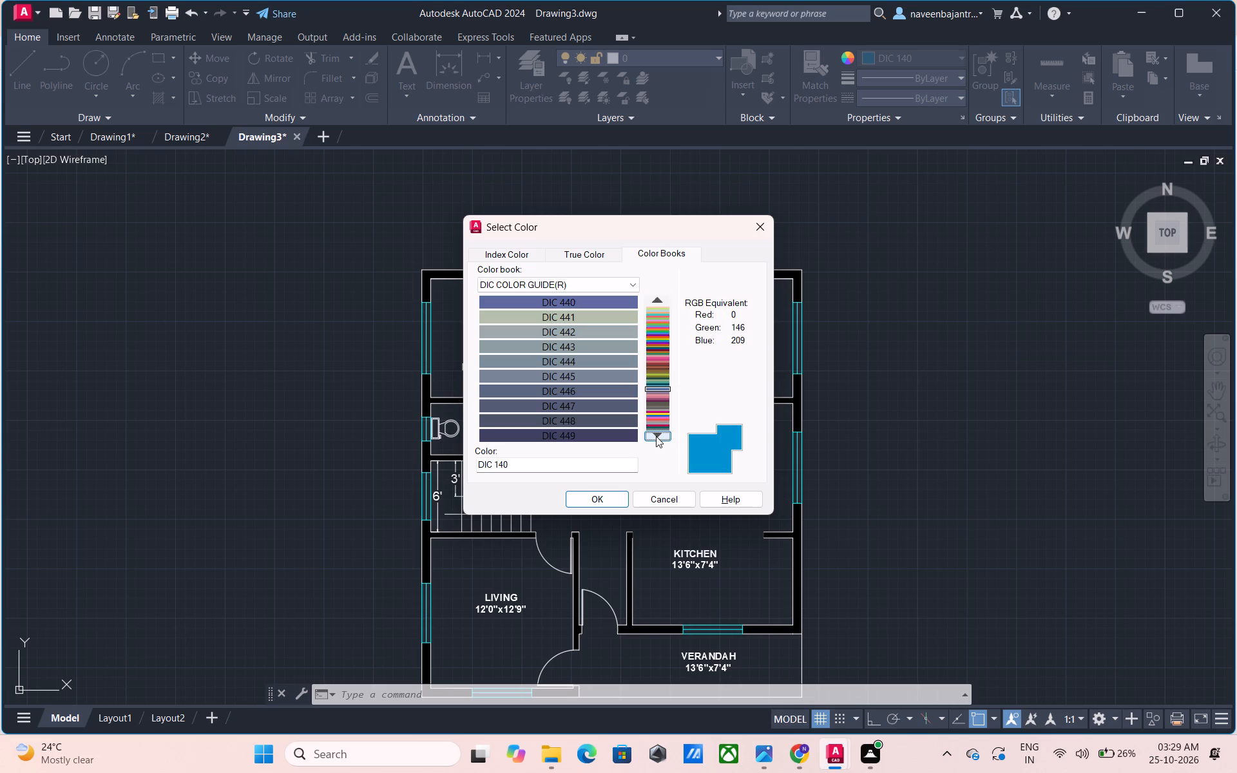
click(656, 436)
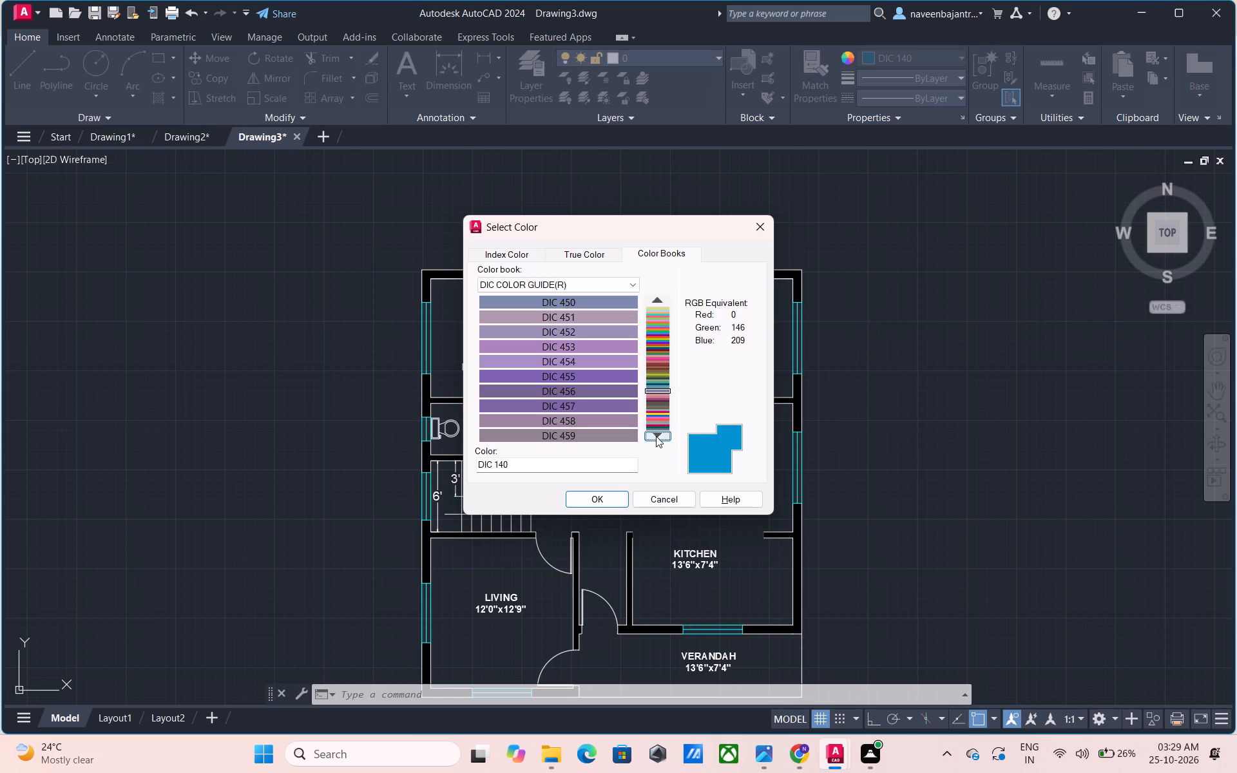
click(656, 436)
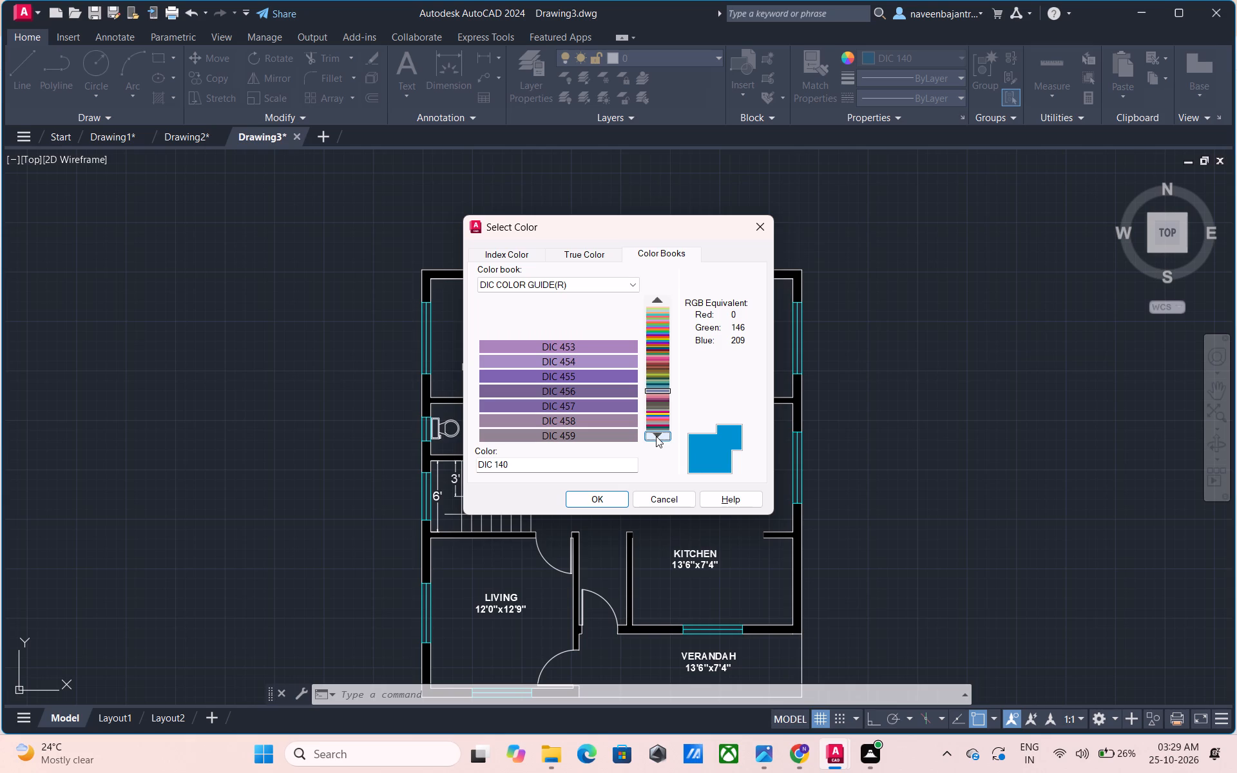
click(555, 424)
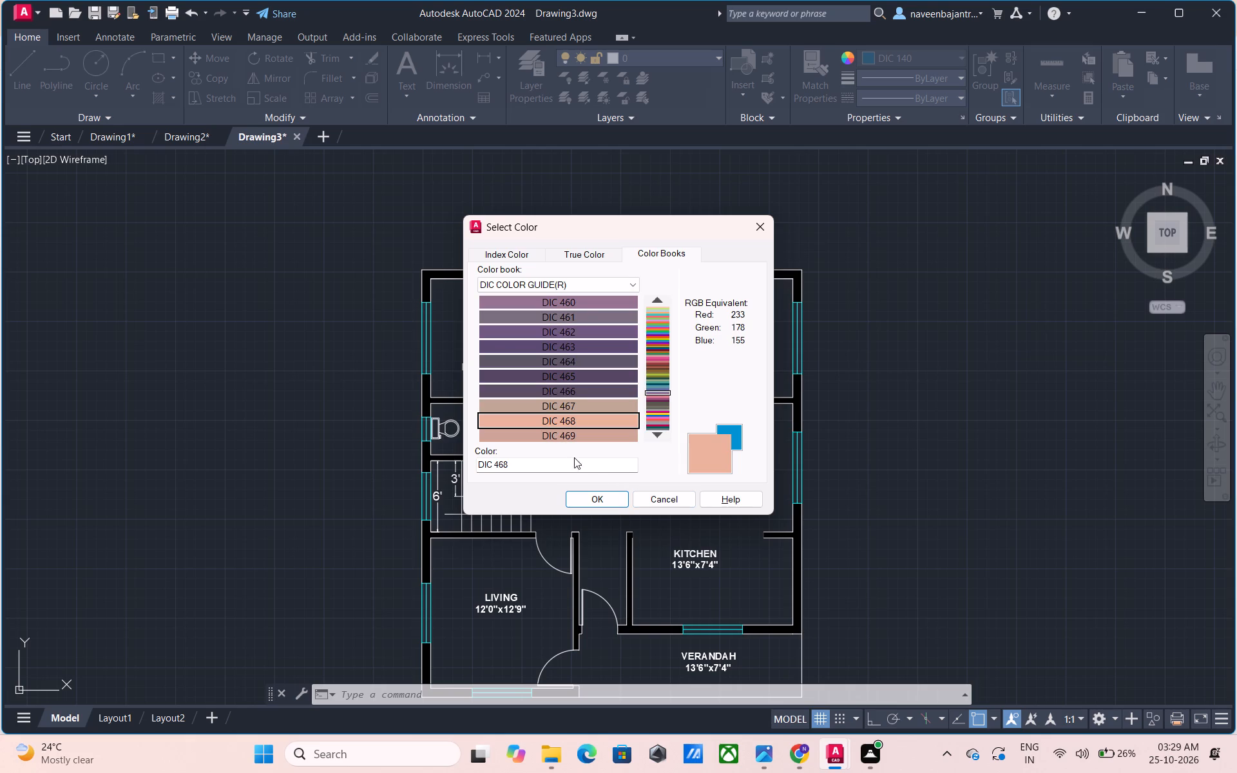
click(586, 495)
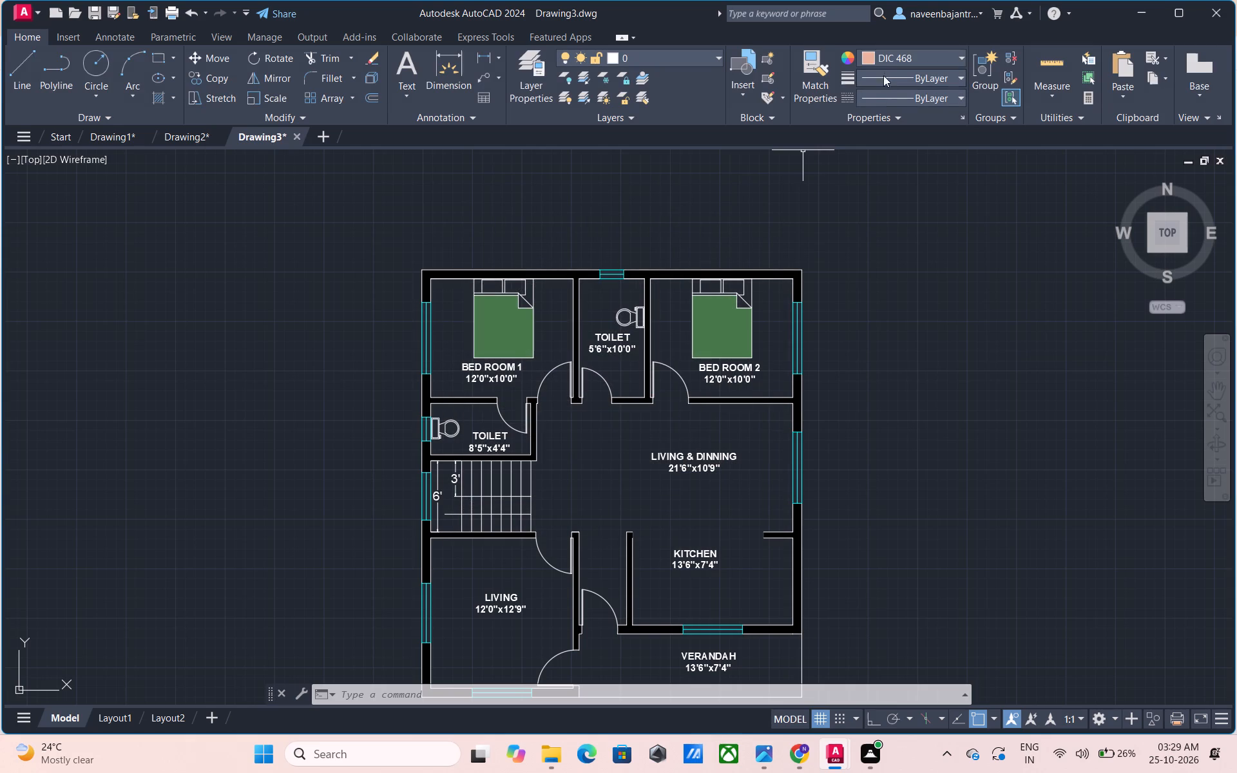
Set the current object colour to ByLayer.
click(892, 59)
click(890, 79)
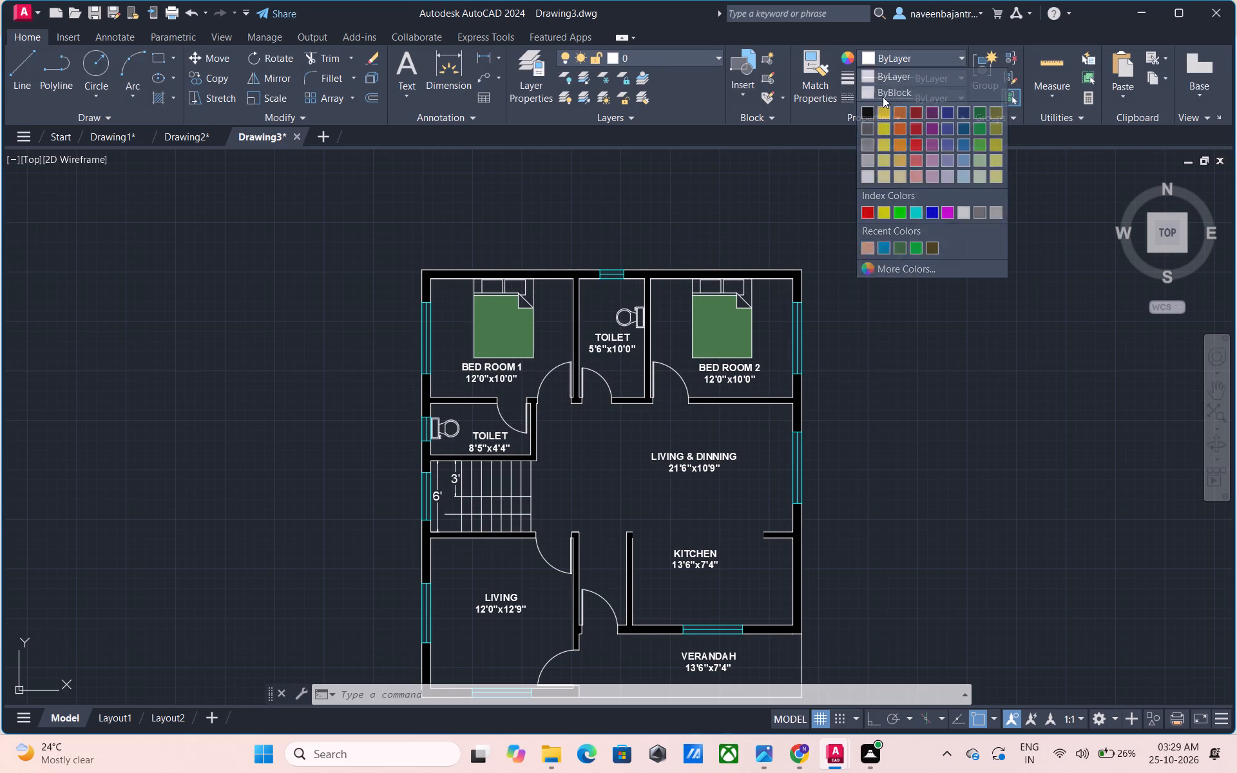
Draw a line across the bedroom 1 door opening, flush with the wall face on the LIVING & DINNING side.
scroll(562, 423, up, 3)
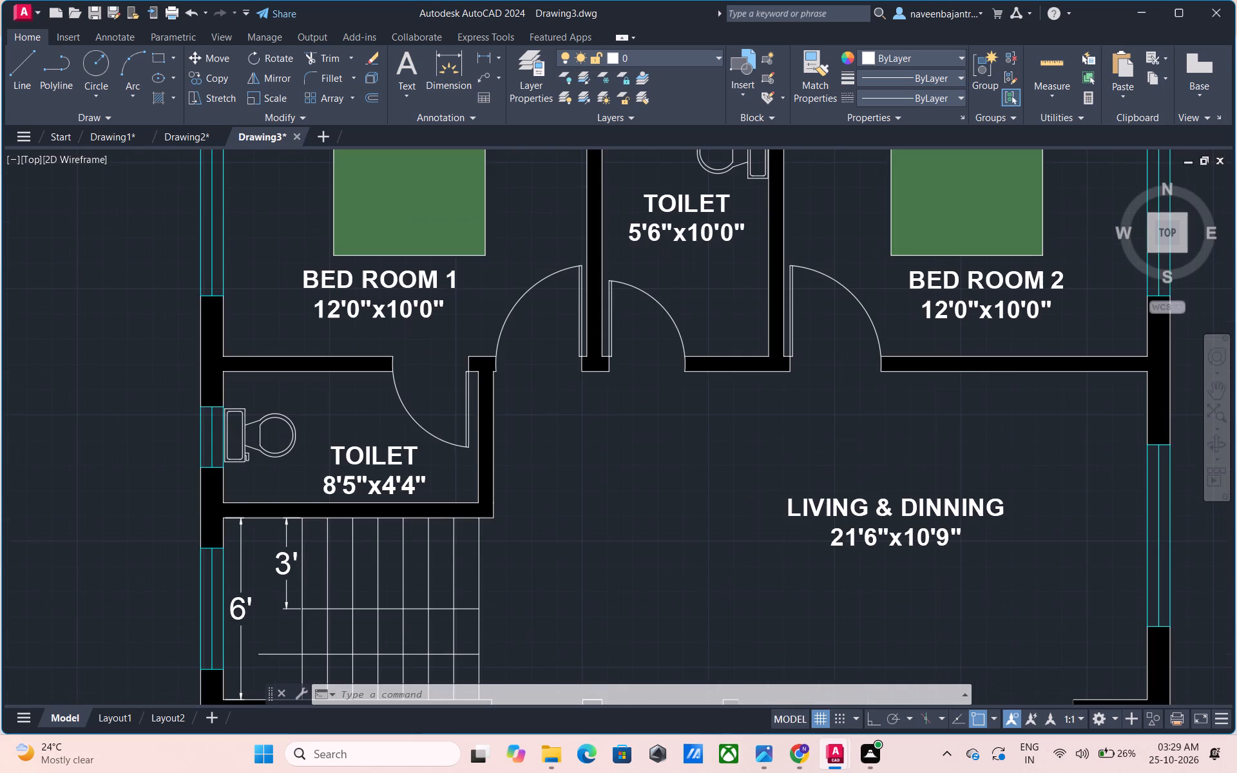
key(Escape)
text(L)
key(space)
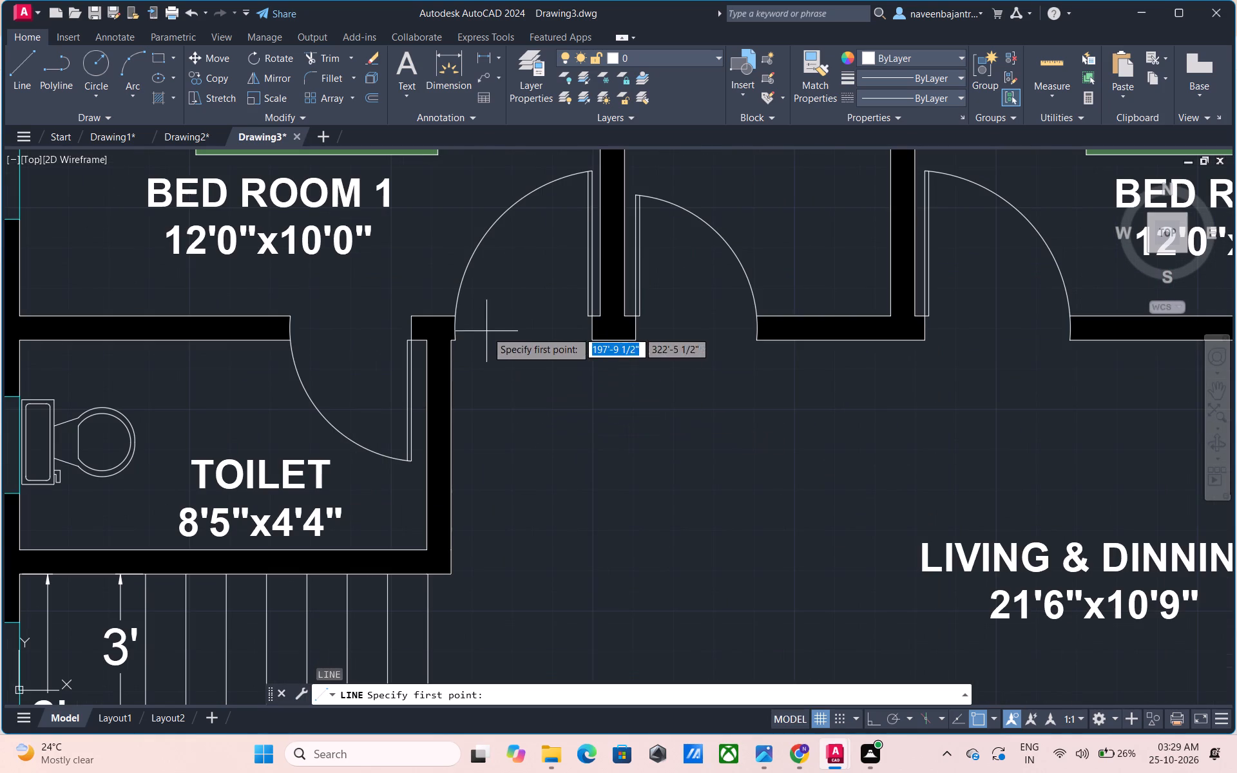
click(460, 342)
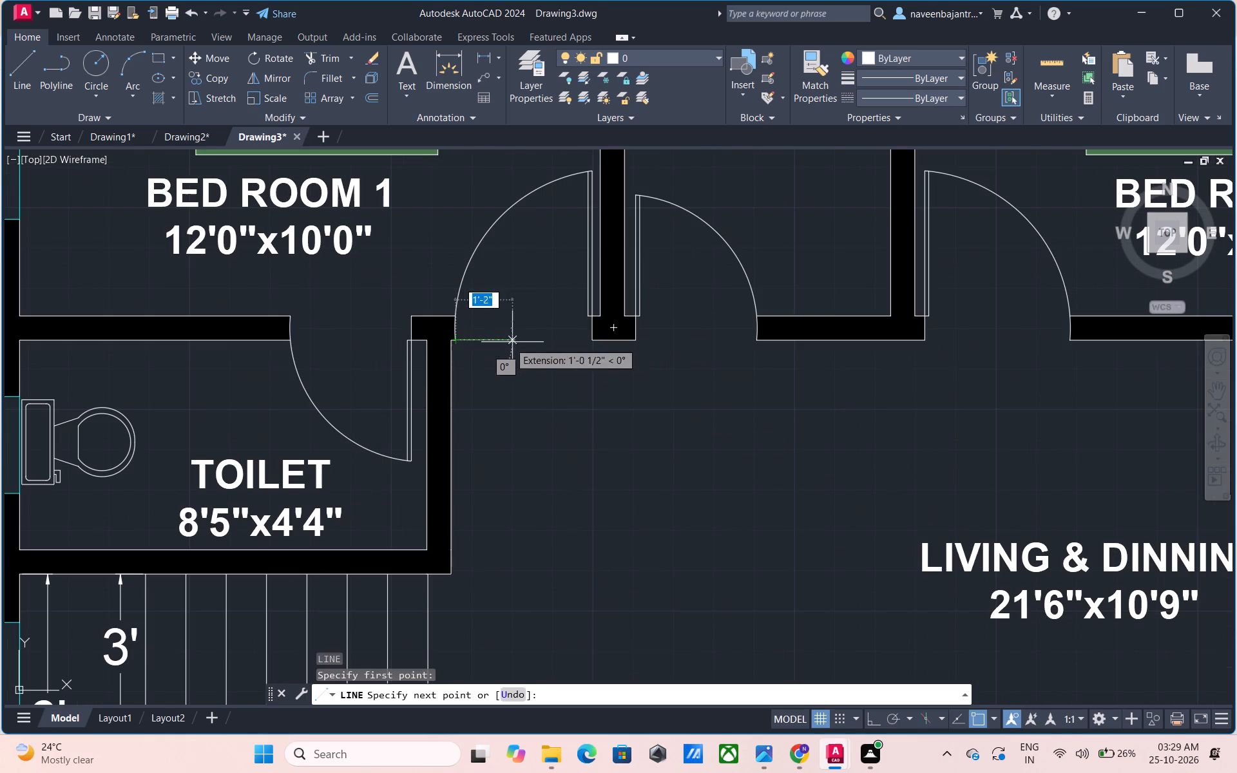
click(594, 340)
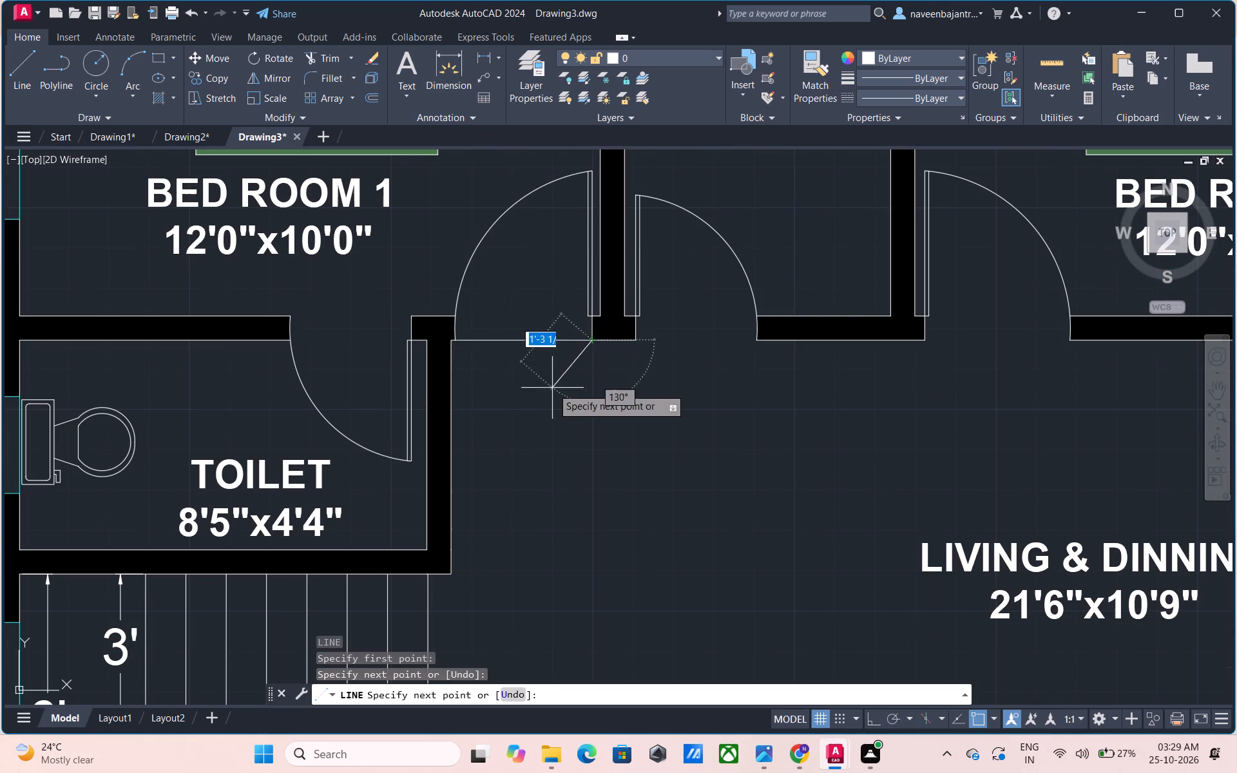
key(Escape)
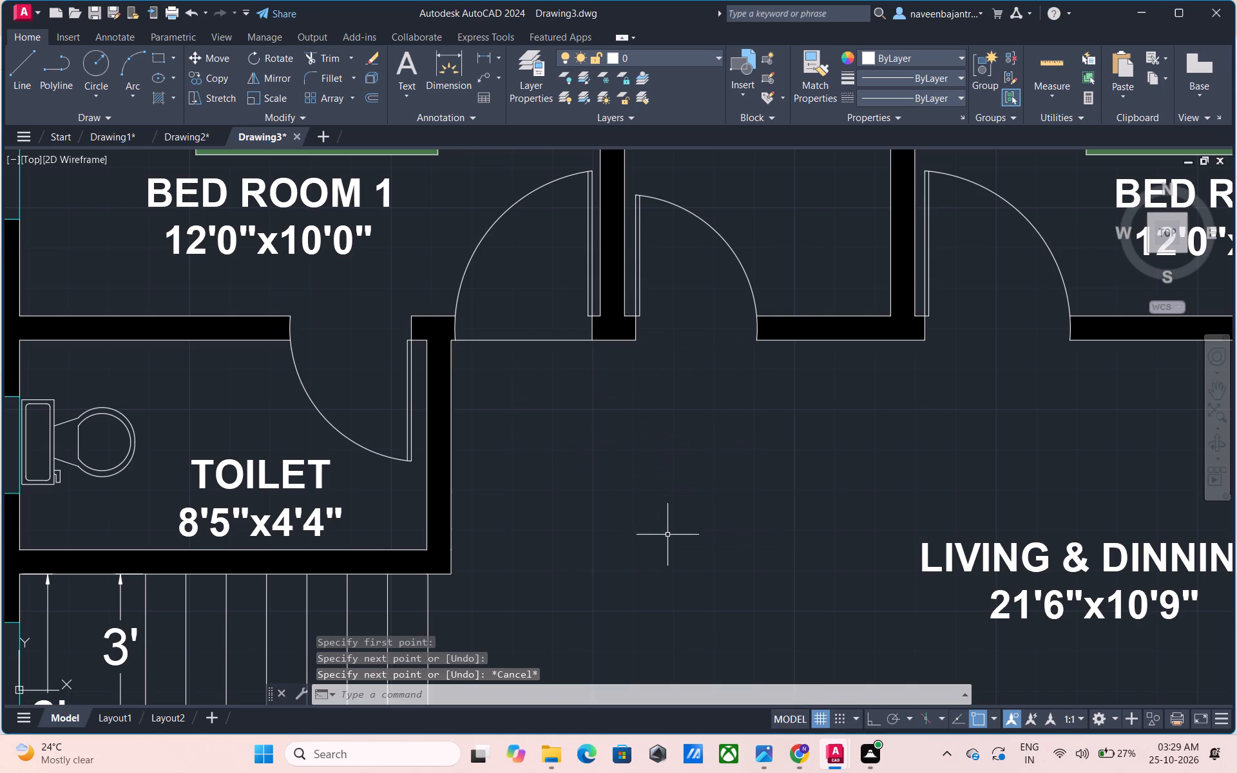
Turn Ortho on and draw a 2'-9" line across the 5'6"x10'0" toilet's door opening along the living and dining wall face.
click(871, 722)
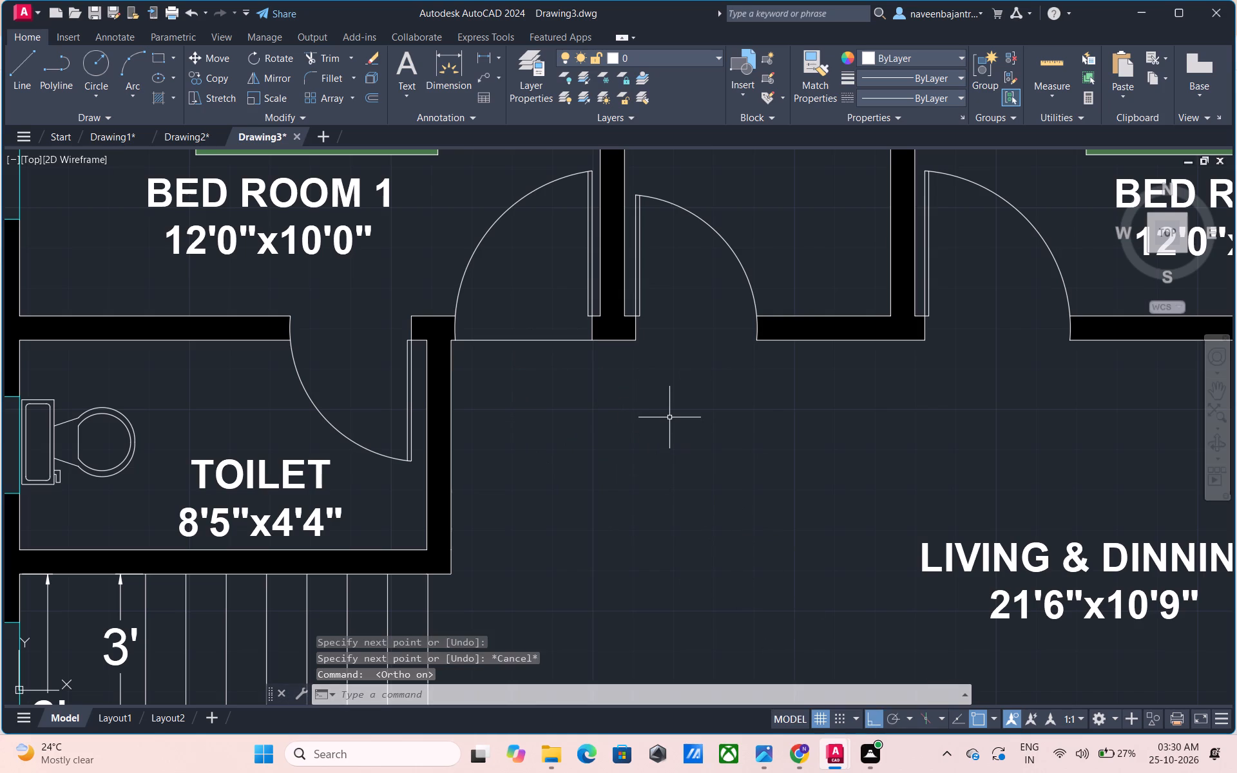
scroll(554, 343, up, 2)
scroll(554, 343, down, 3)
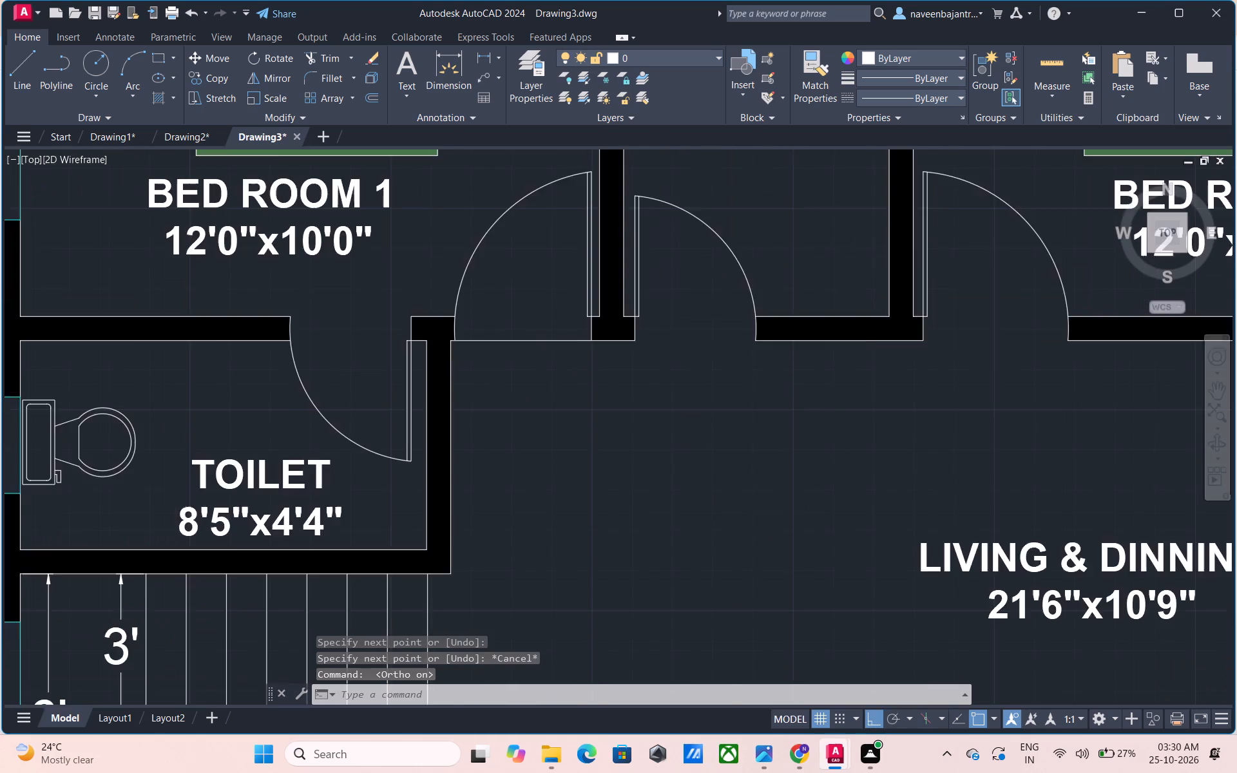
key(Escape)
text(L)
key(space)
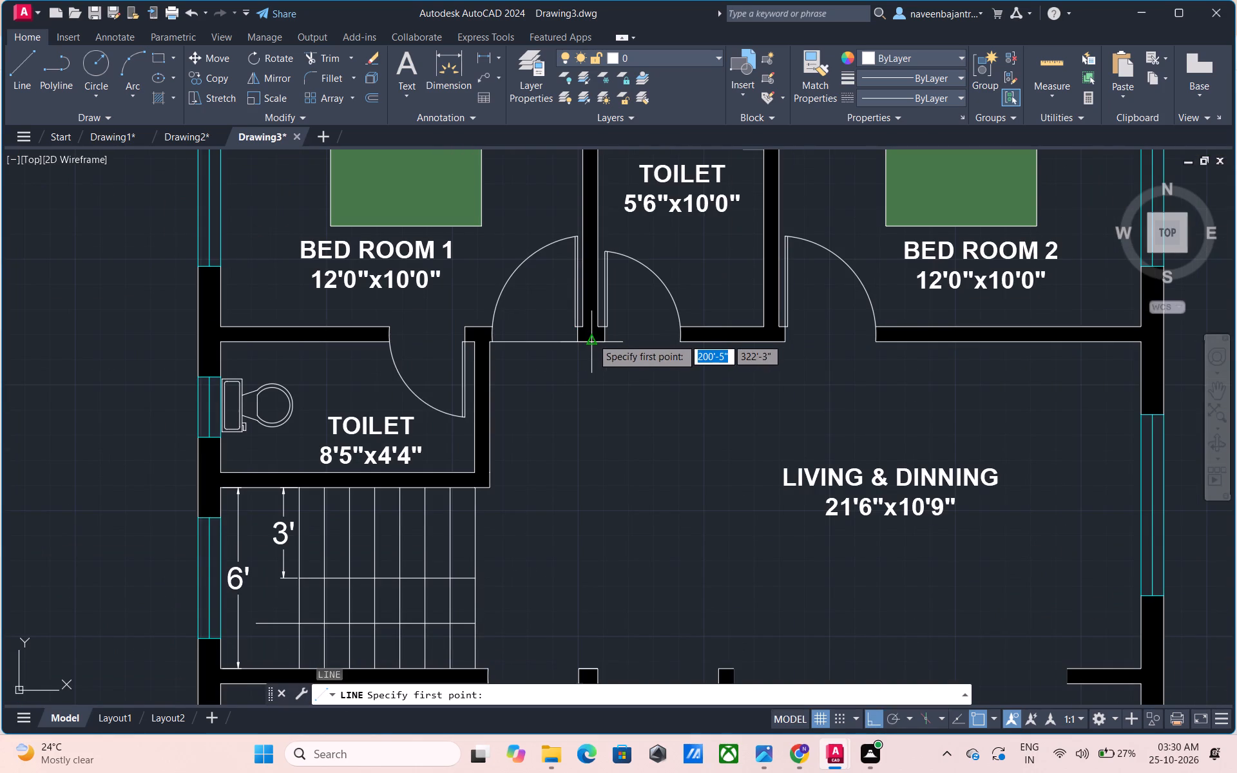
click(607, 343)
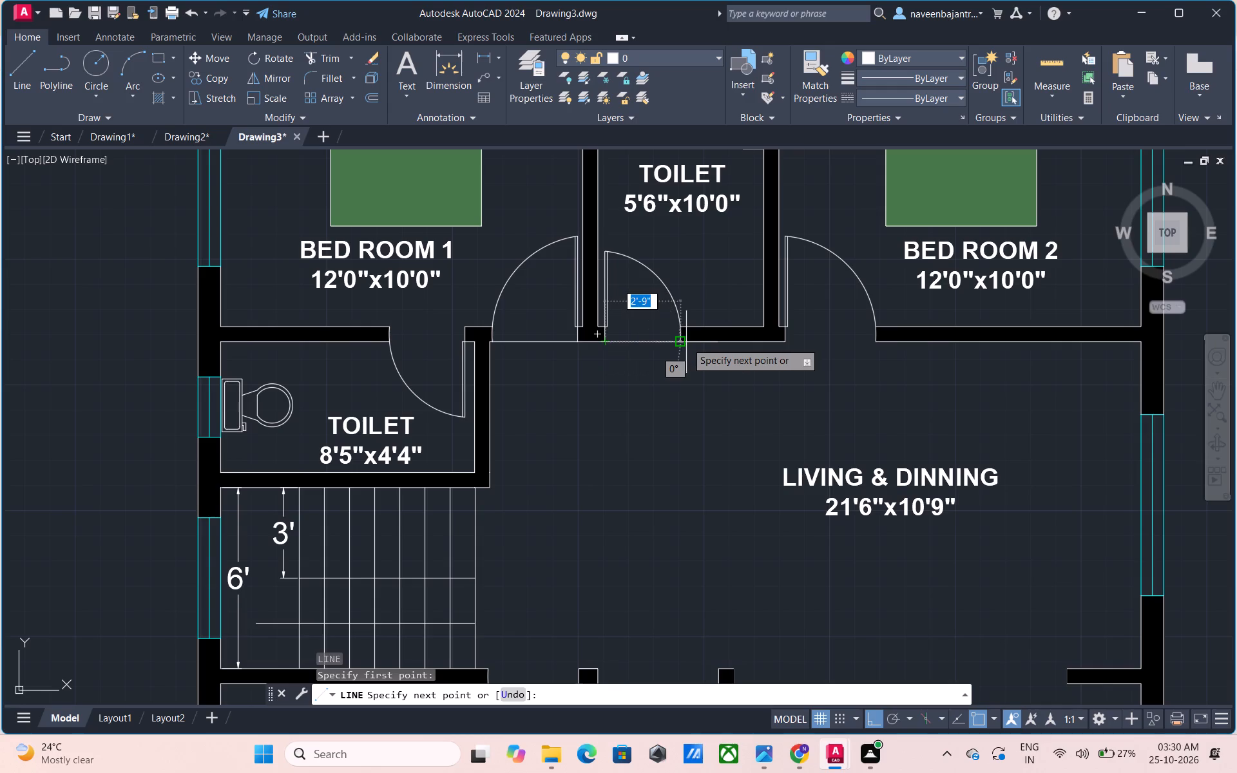
click(684, 342)
key(Escape)
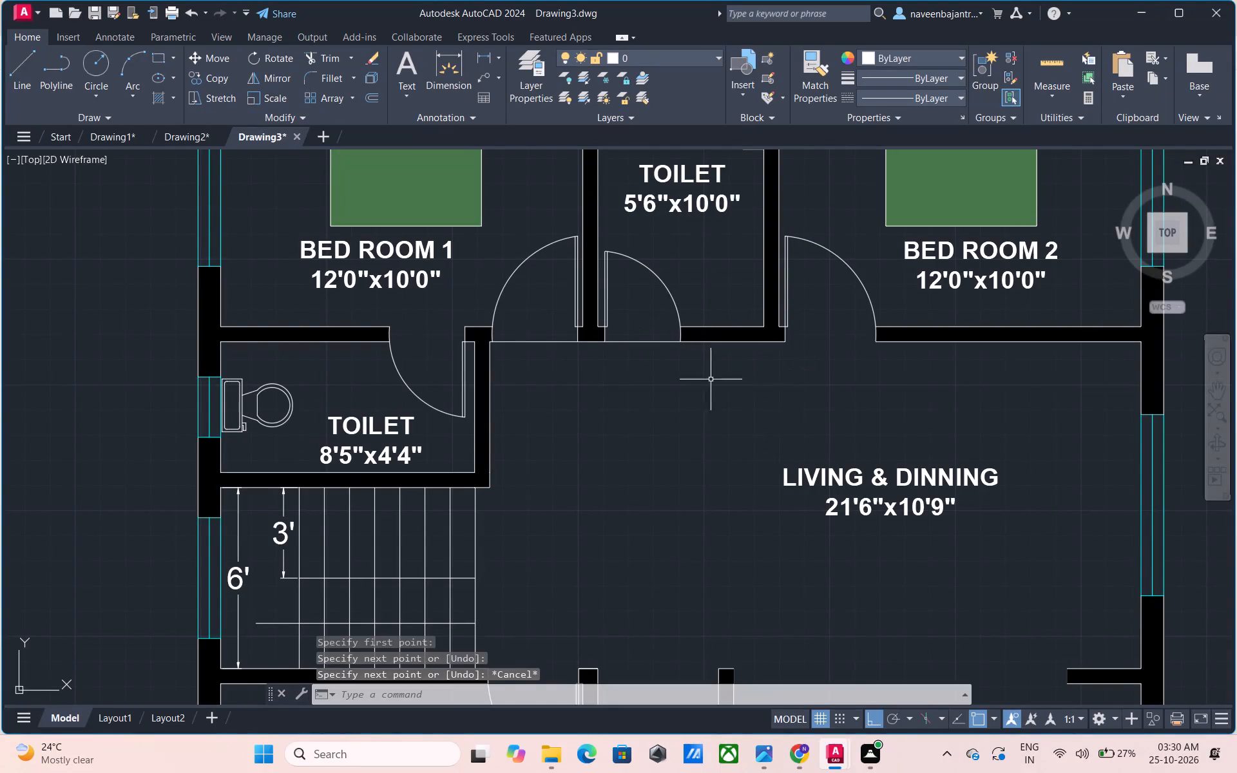
Draw a line across the bedroom 2 door opening, flush with the wall face on the living and dining side.
key(l)
key(space)
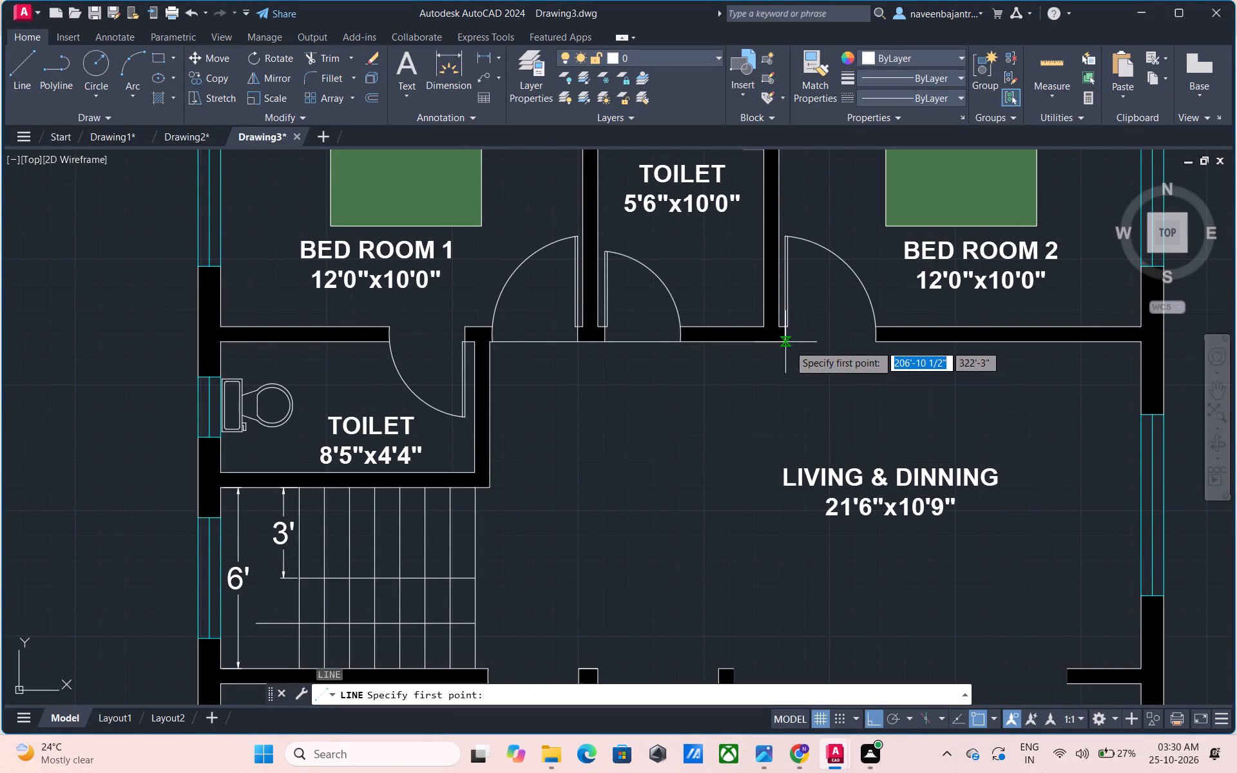
click(789, 345)
click(873, 345)
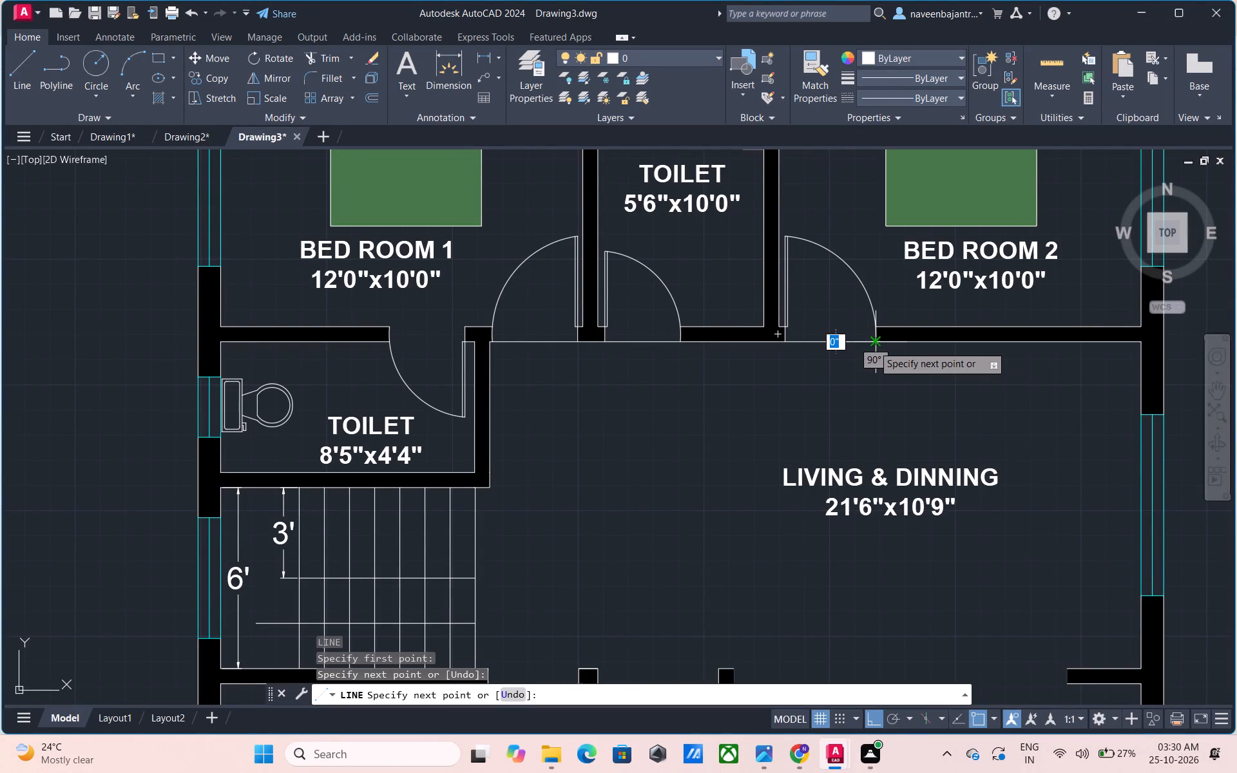
key(Escape)
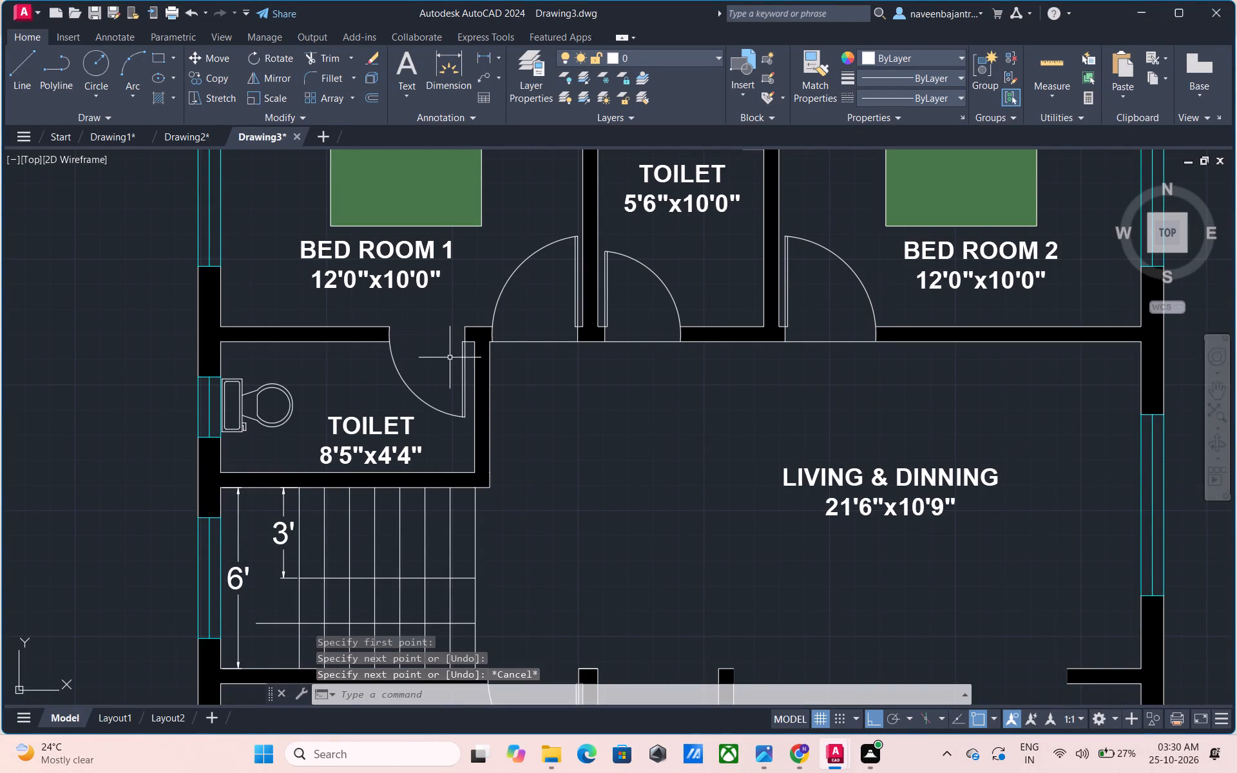
Draw a line across the 8'5"x4'4" toilet's door opening, flush with the wall face on the bedroom 1 side.
key(Escape)
text(L)
key(space)
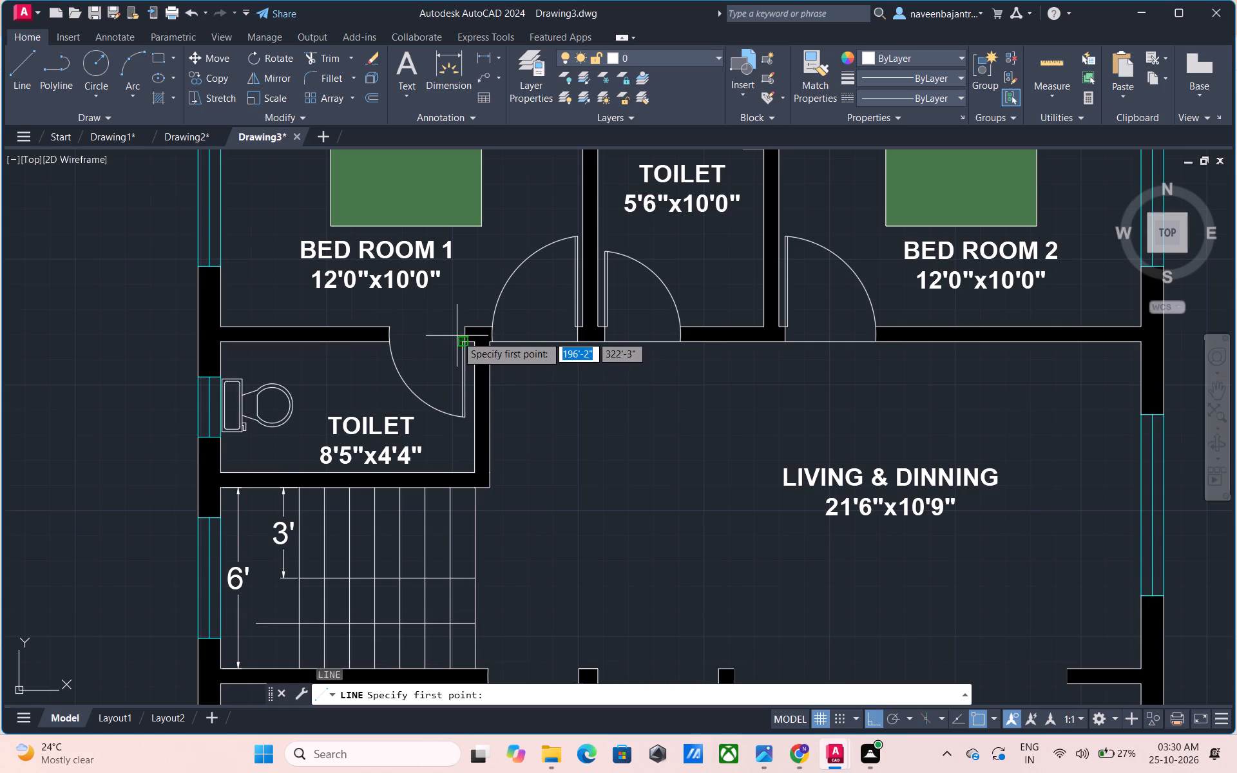
scroll(463, 328, up, 3)
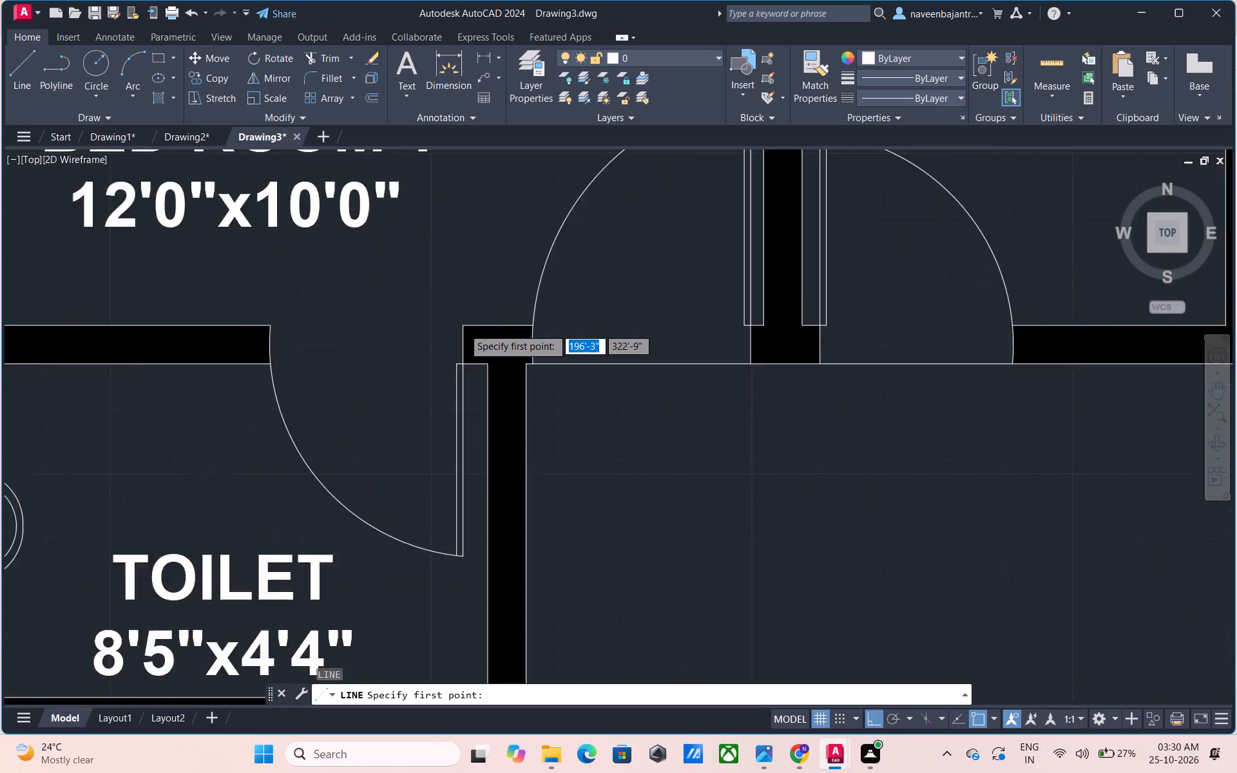
click(463, 328)
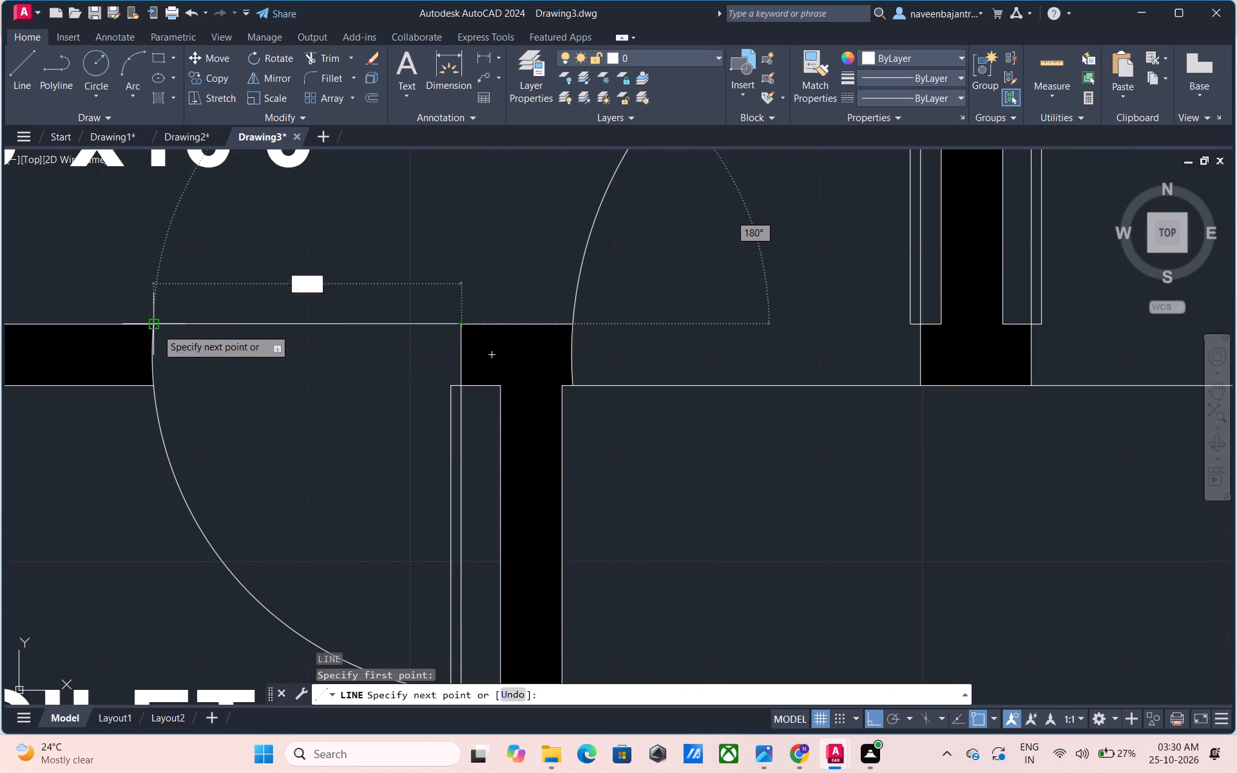
click(149, 325)
key(Escape)
scroll(173, 325, down, 3)
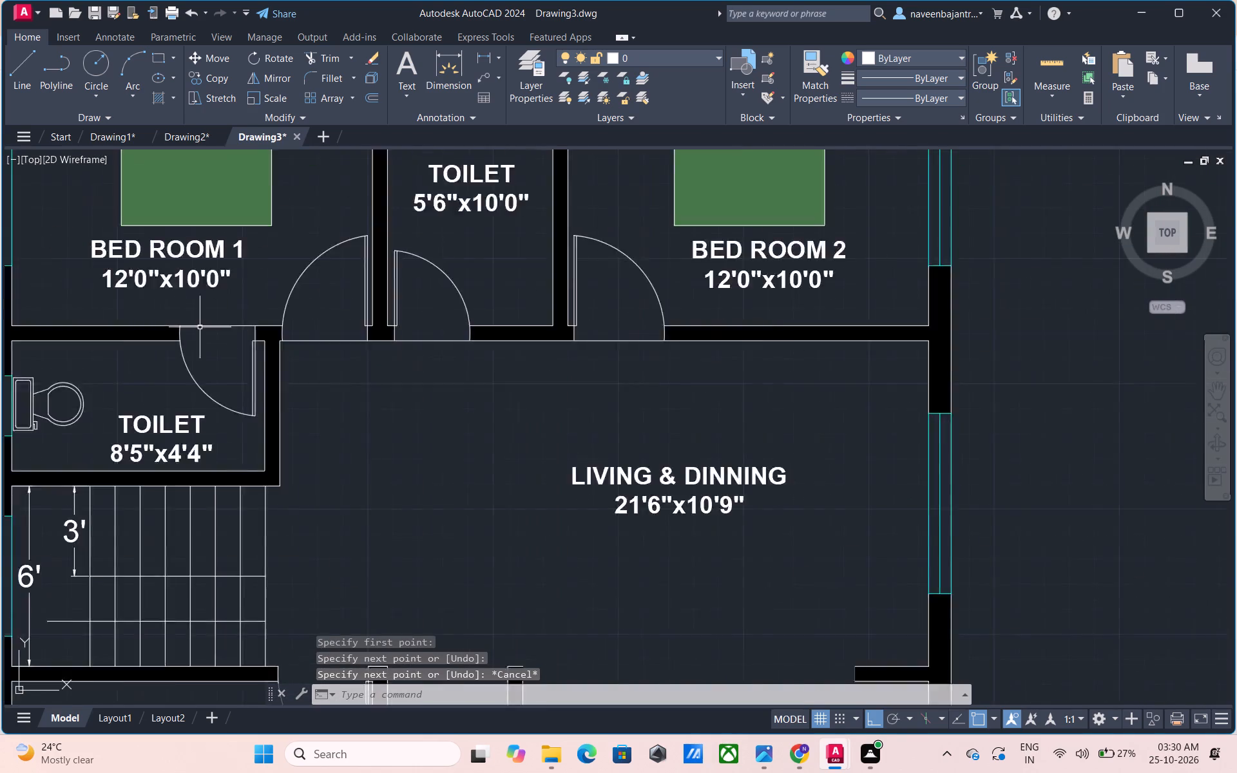
Draw a line across the LIVING room's door opening beside the staircase, flush with the wall's upper face.
scroll(210, 328, down, 1)
scroll(272, 596, up, 2)
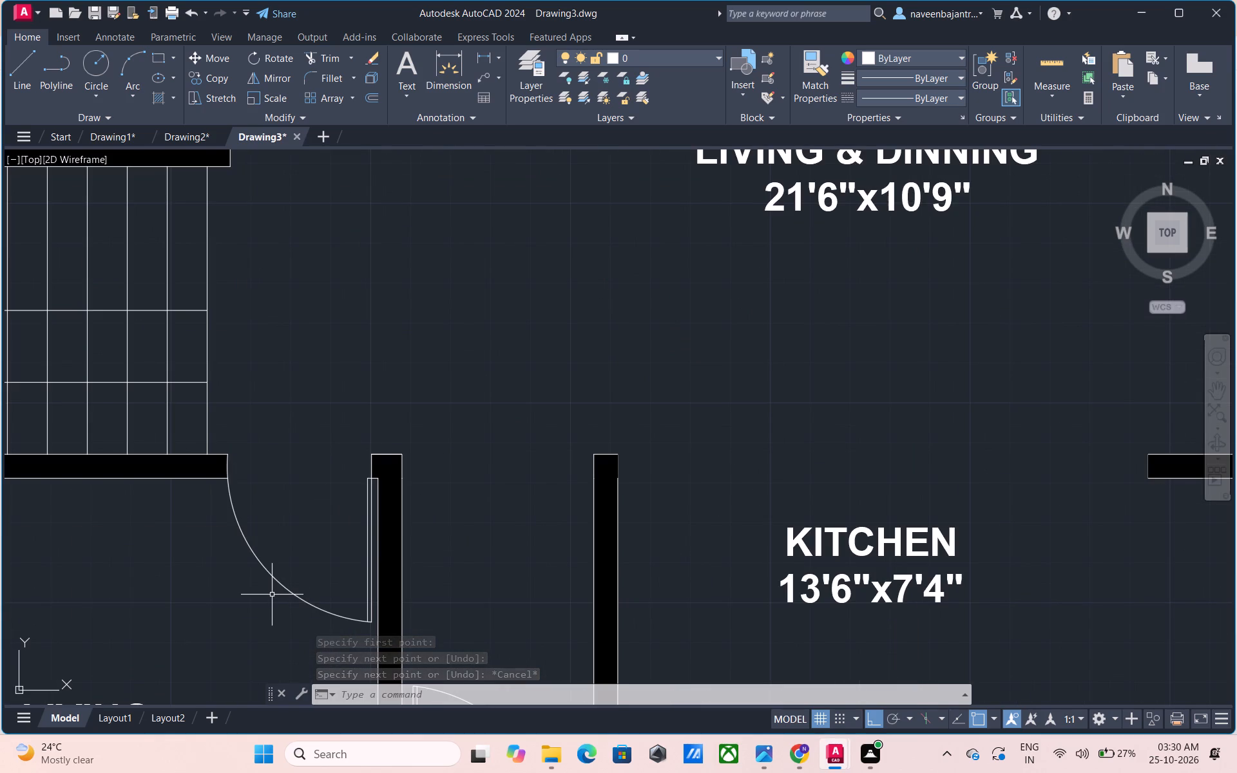
key(Escape)
text(L)
key(space)
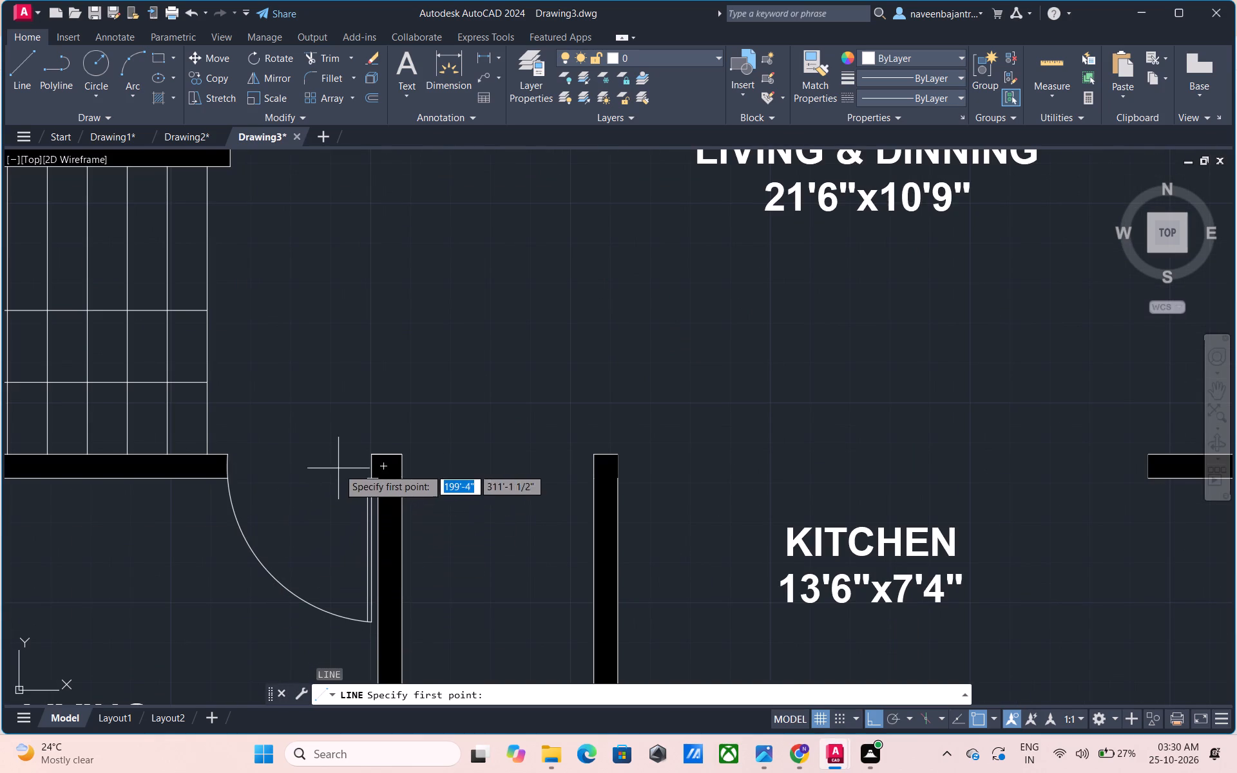
click(367, 454)
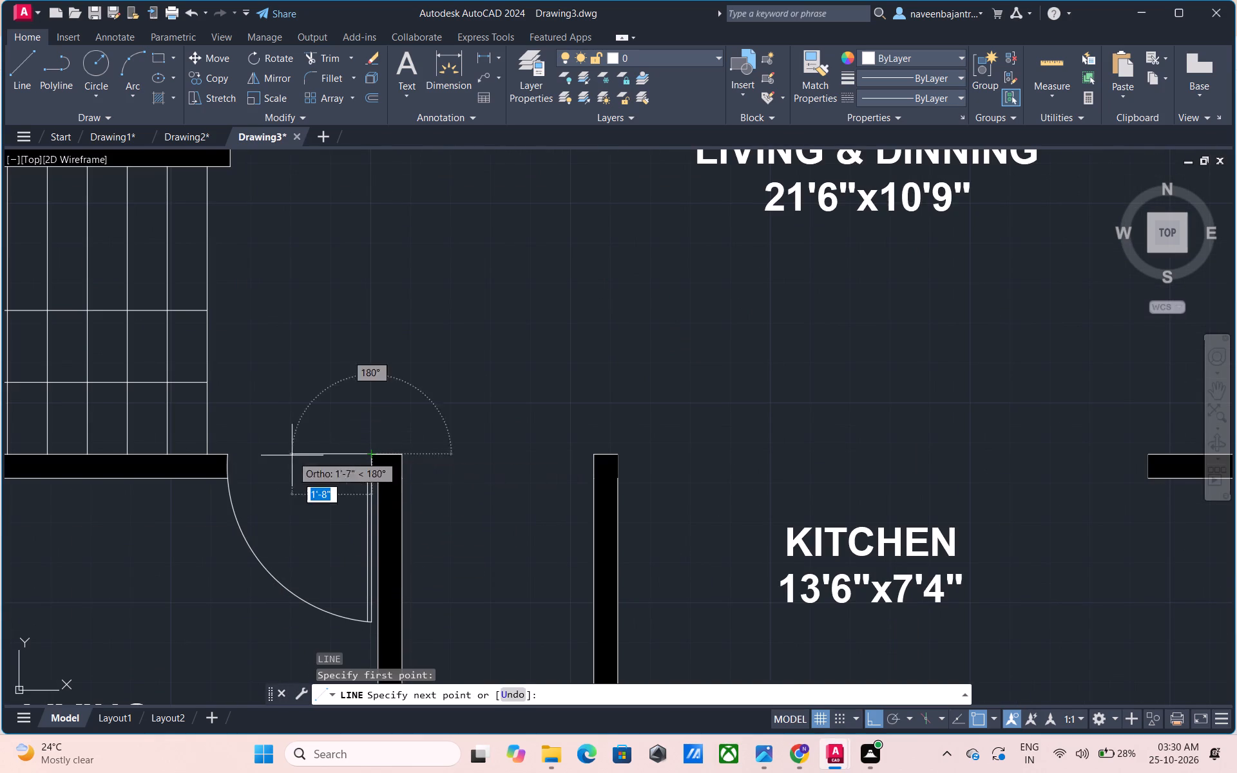
click(224, 457)
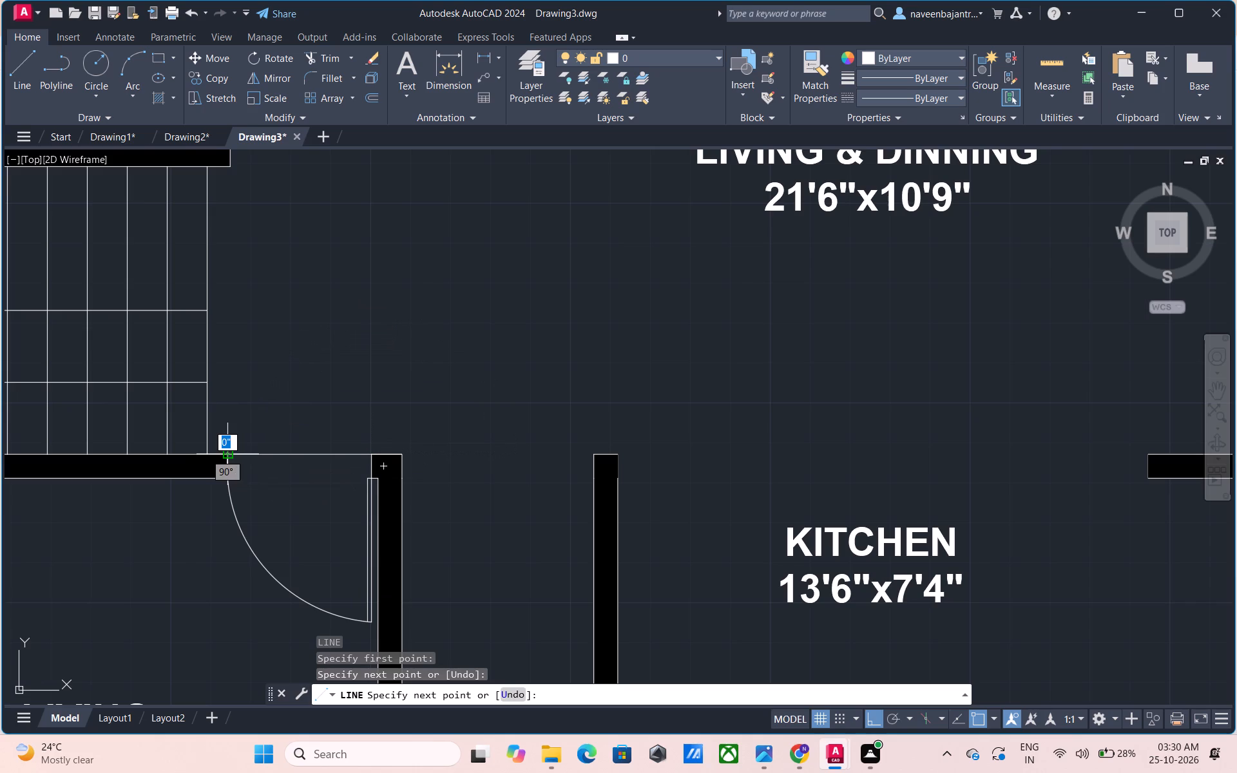
key(Escape)
Draw a line across the entrance door opening between the passage and the verandah, flush with the verandah-side wall face.
scroll(361, 486, down, 3)
scroll(388, 600, up, 3)
key(Escape)
text(L)
key(space)
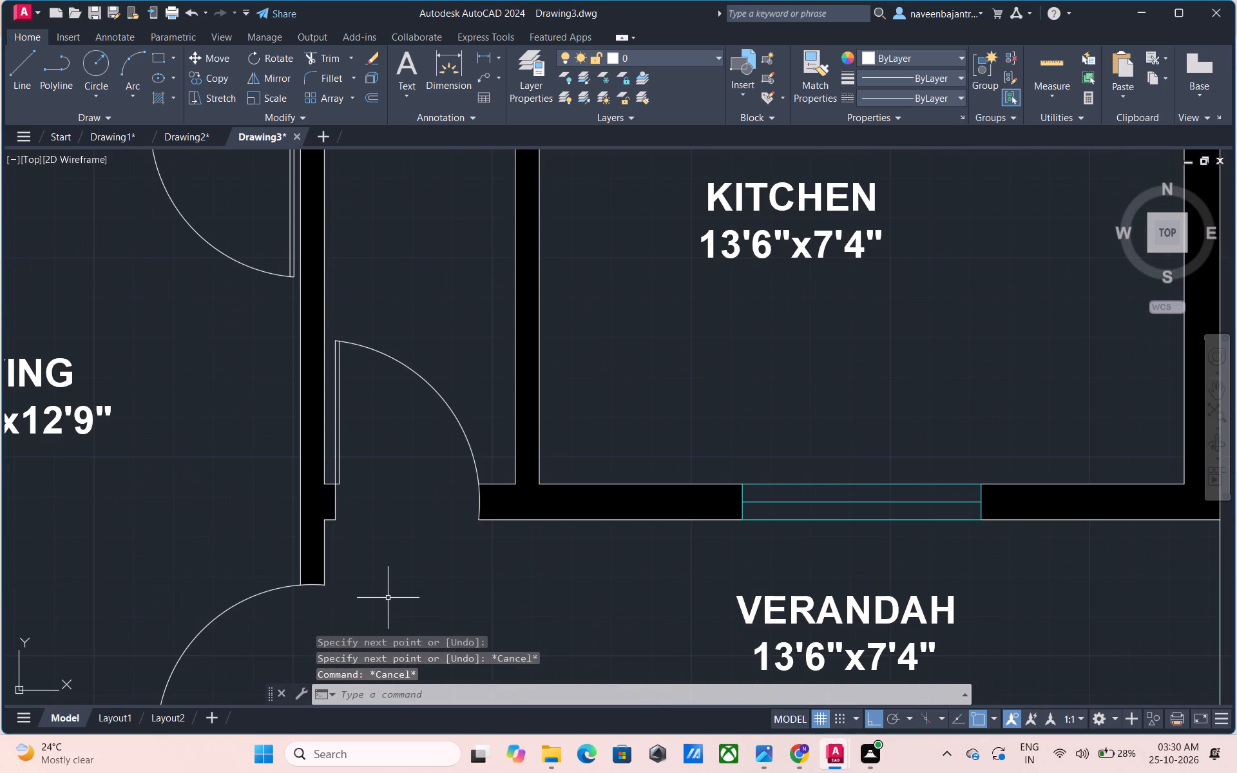
click(481, 520)
click(332, 520)
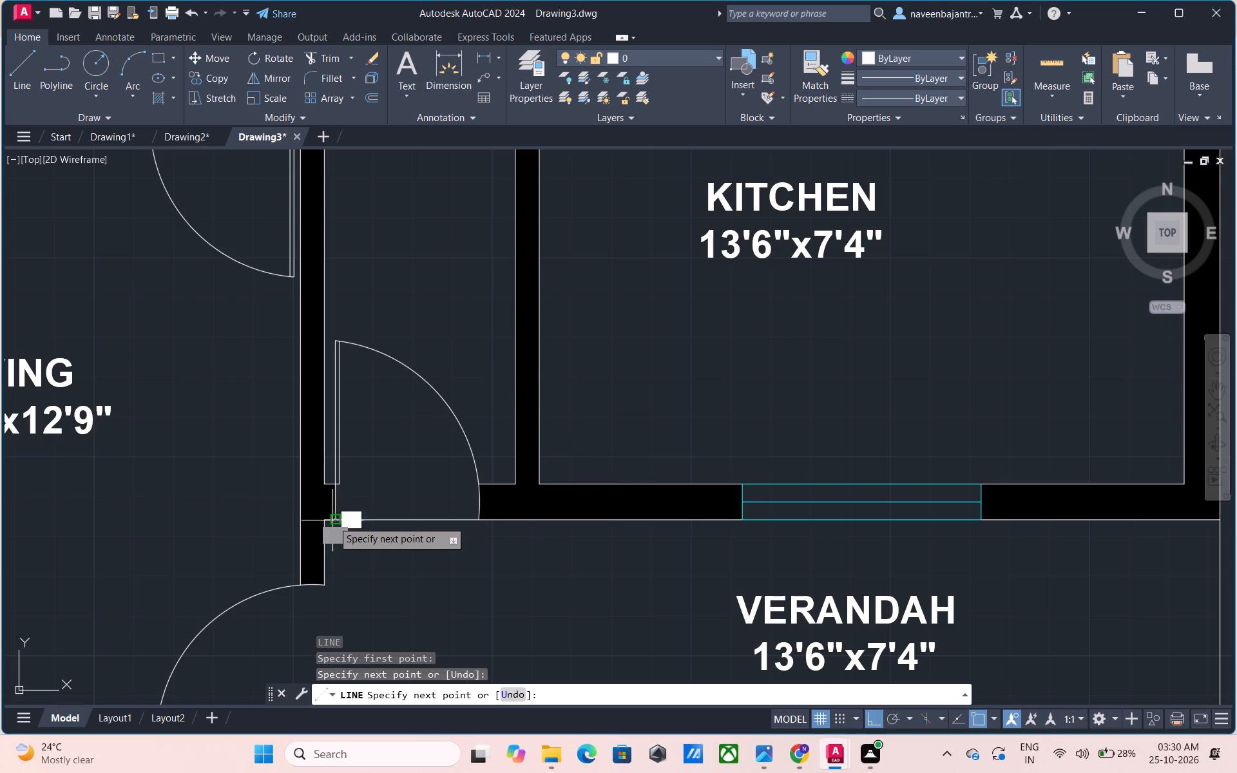
scroll(332, 526, down, 2)
middle_drag(364, 560, 387, 490)
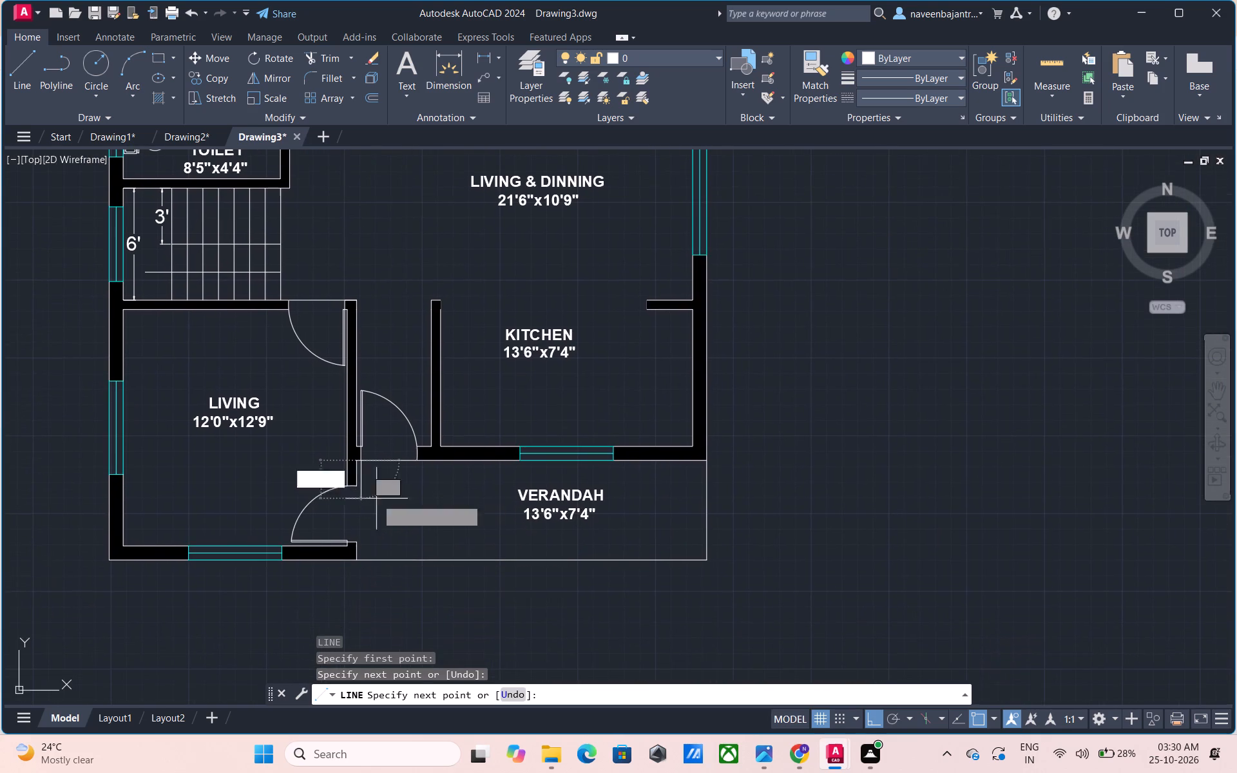
key(Escape)
key(Escape)
Draw a vertical line across the LIVING room's door opening onto the verandah, flush with the verandah-side wall face.
scroll(348, 543, up, 2)
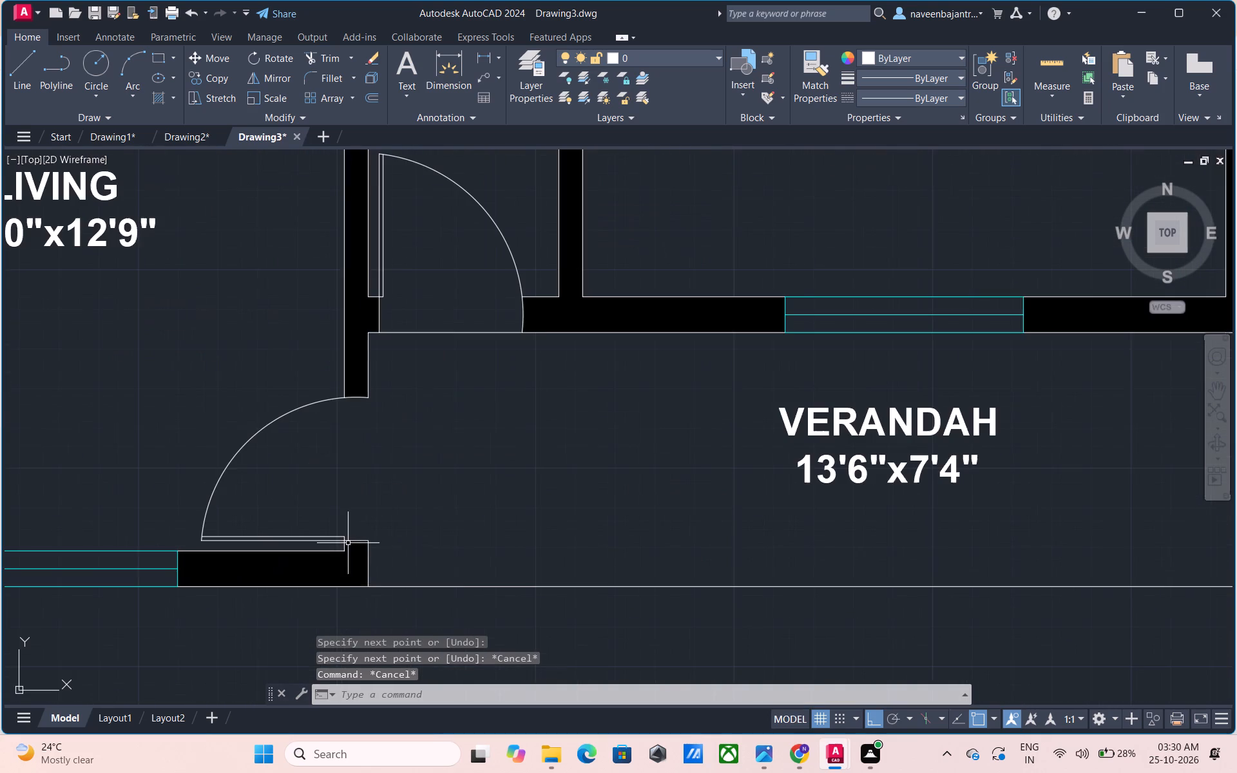
text(L)
key(space)
click(366, 539)
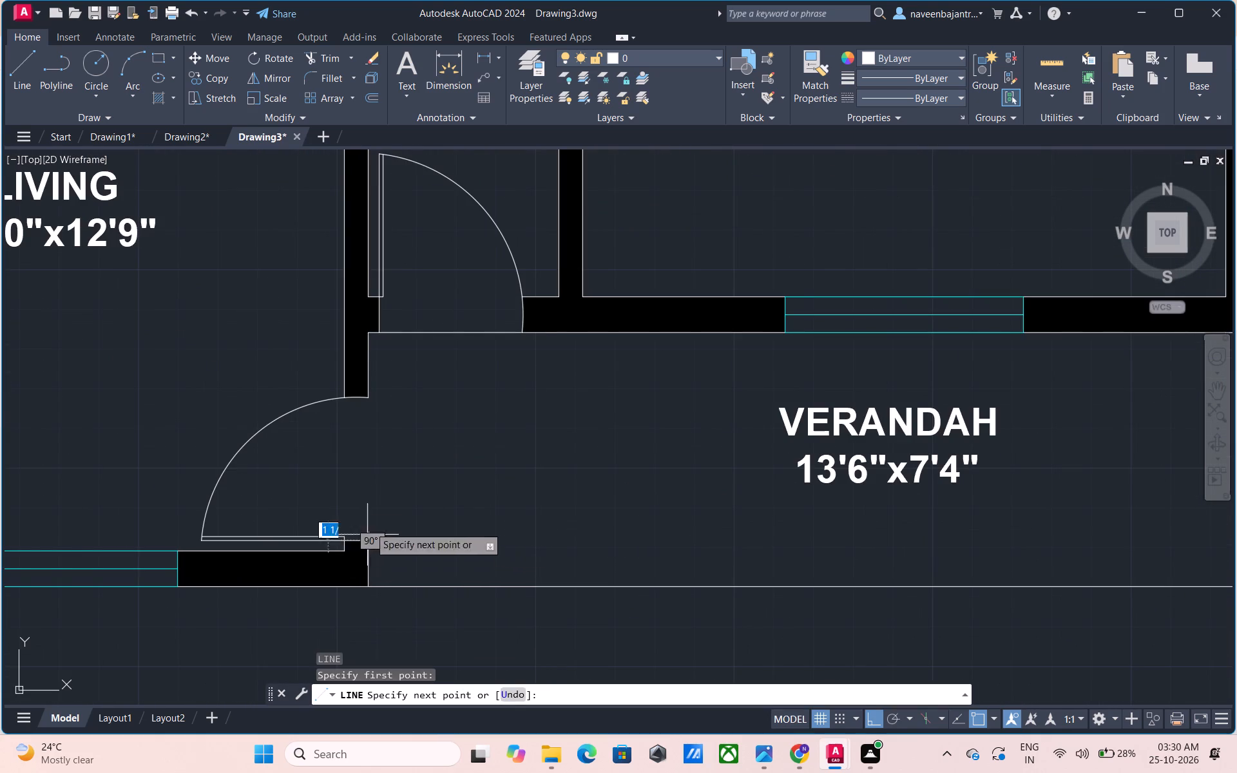
click(367, 400)
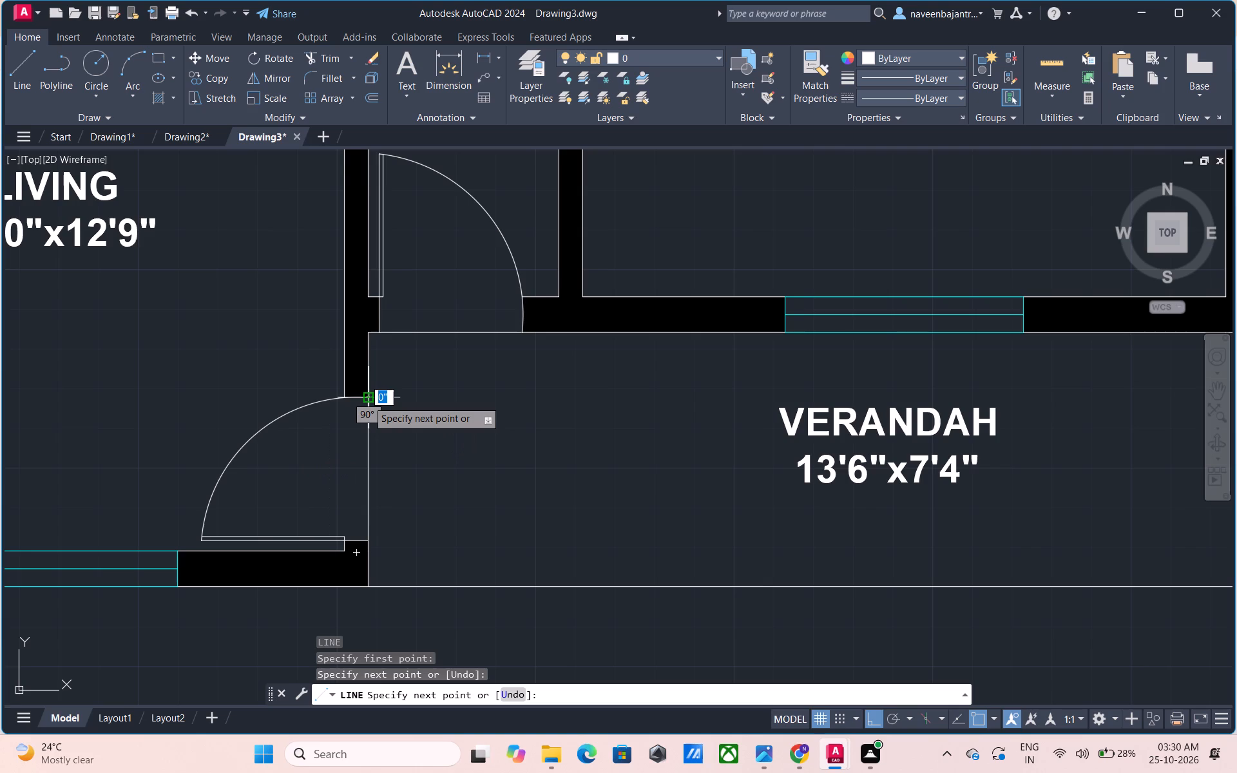
key(Escape)
Examine the whole floor plan and the boundaries around the living and dining area.
scroll(367, 400, down, 1)
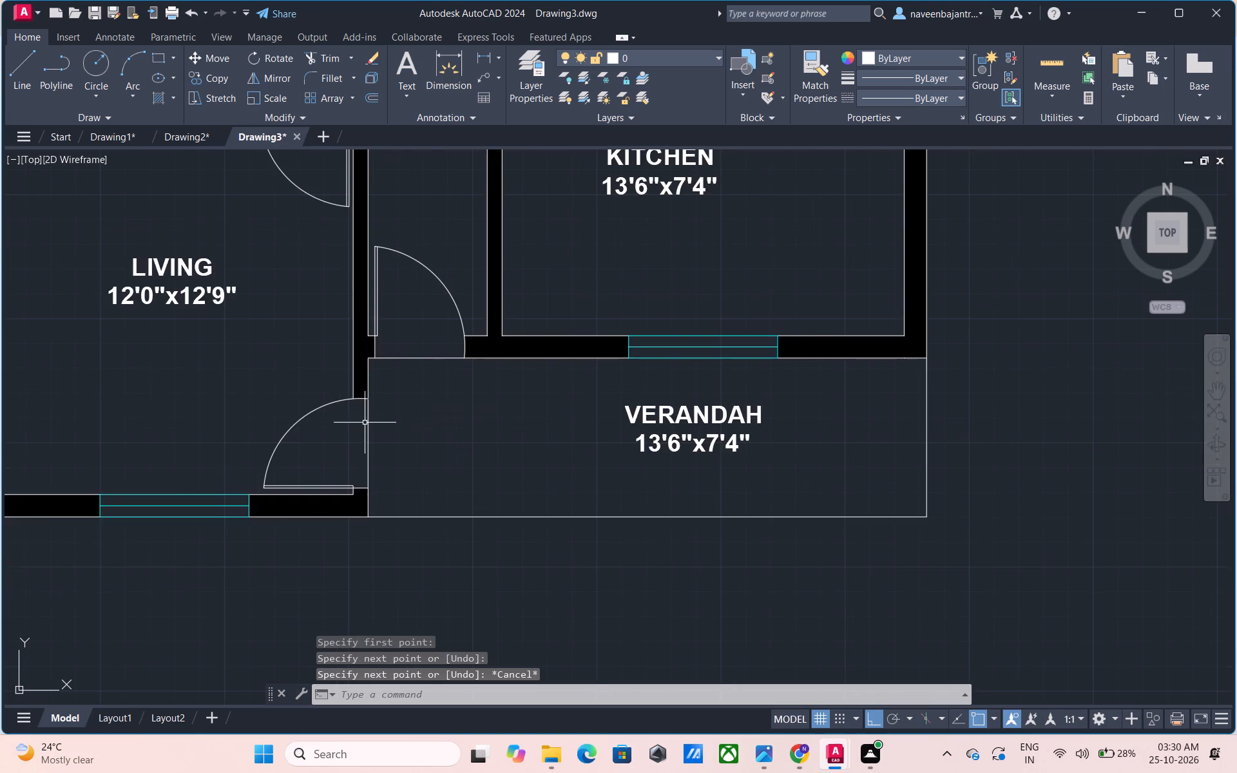
scroll(365, 424, down, 3)
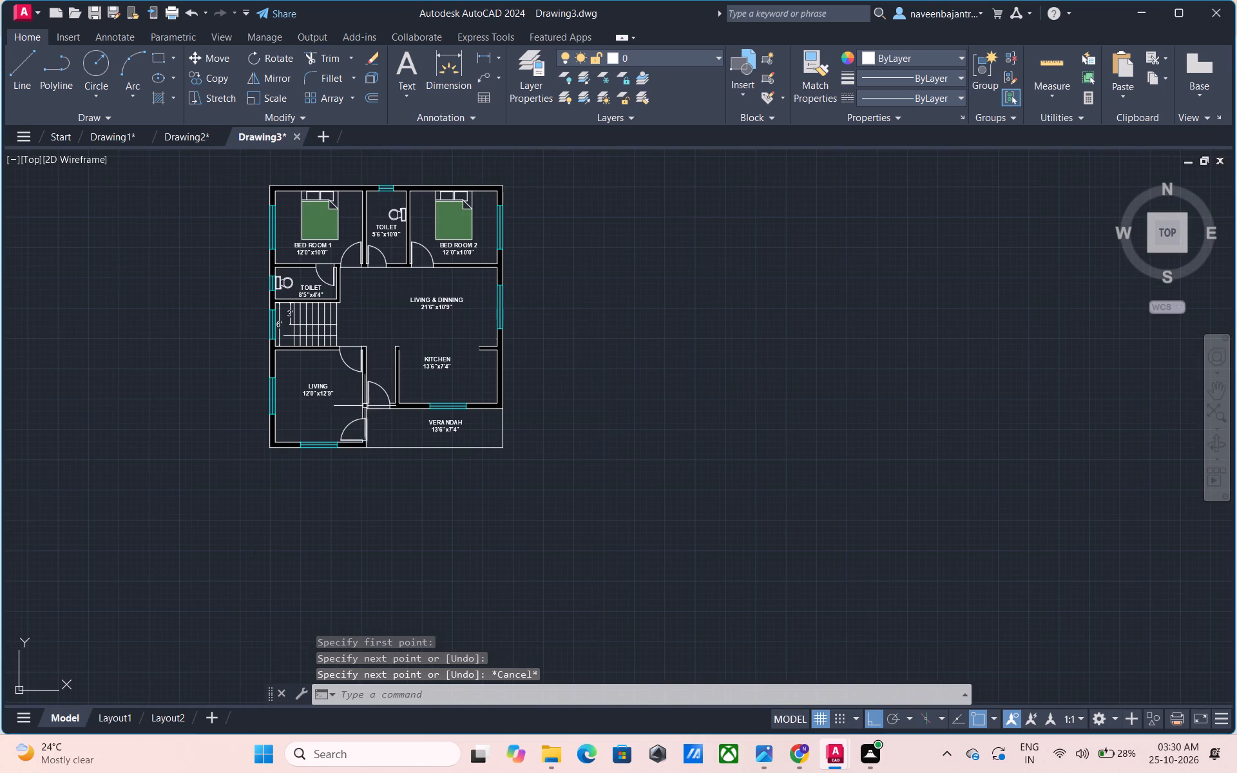
middle_drag(375, 343, 563, 415)
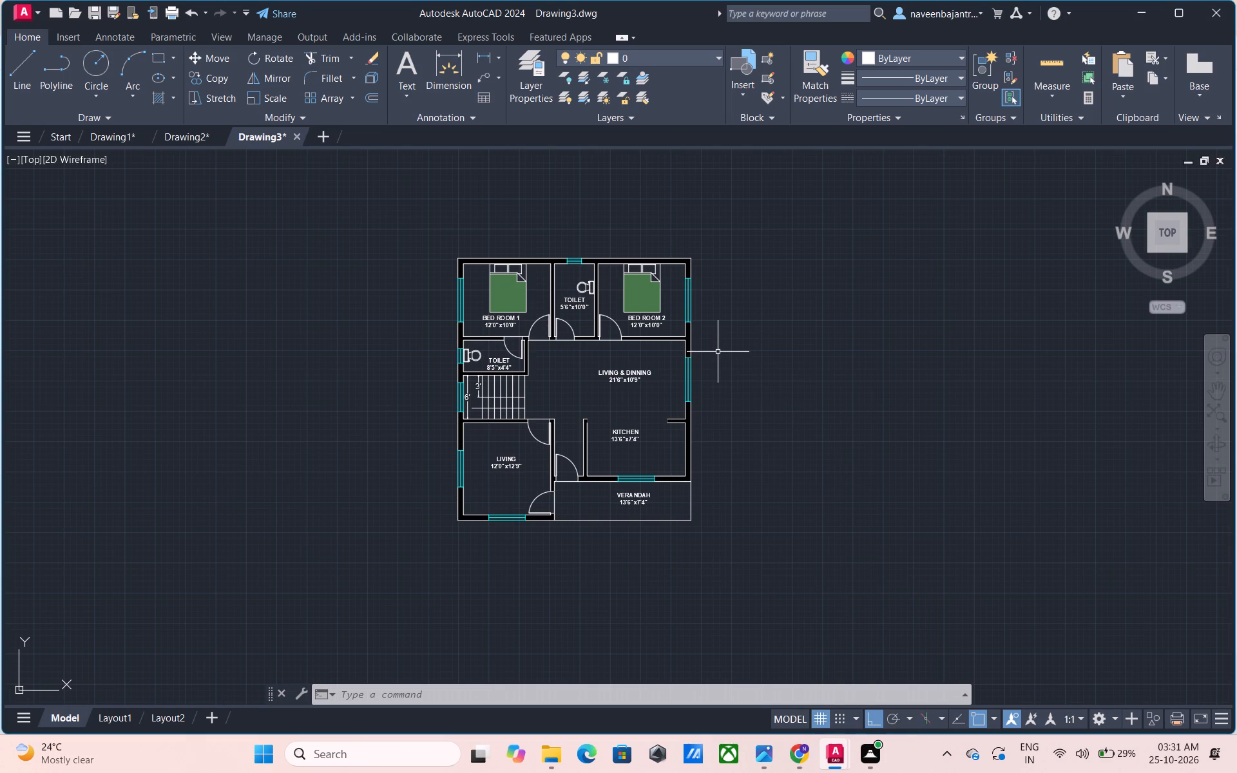
middle_drag(718, 352, 730, 352)
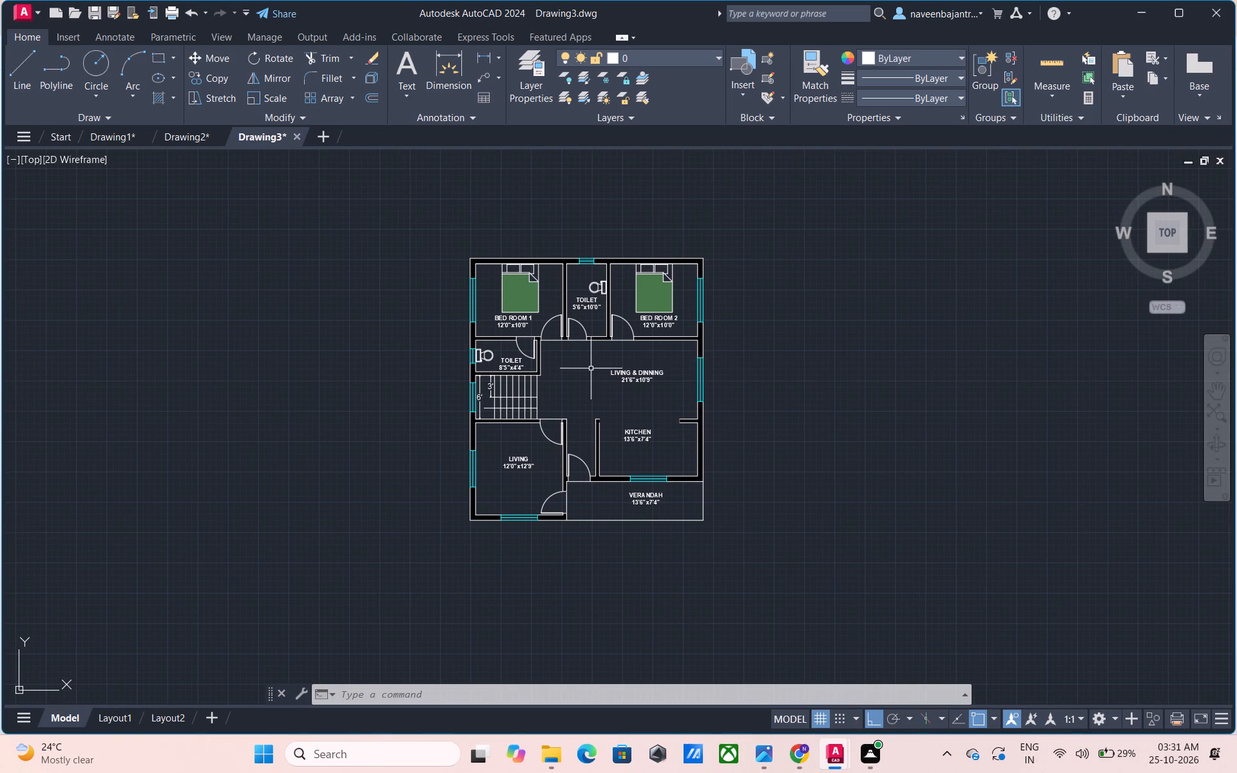
scroll(589, 368, up, 2)
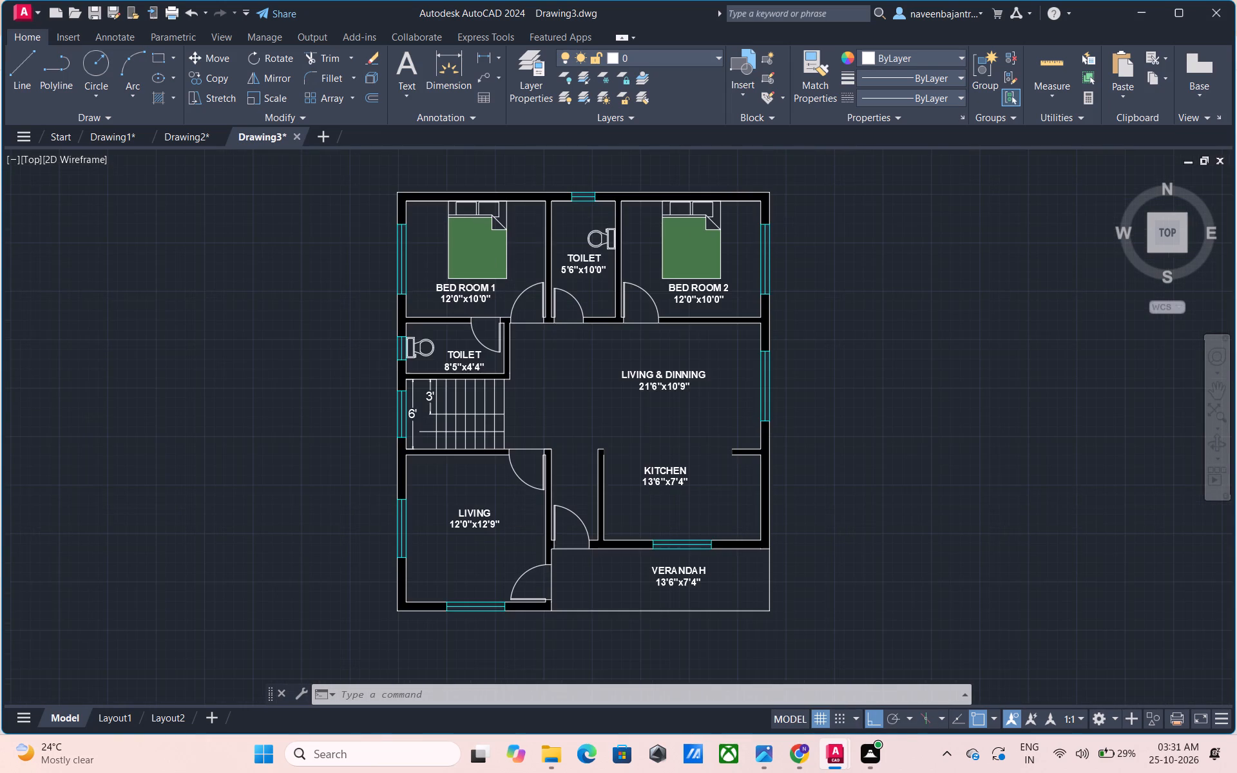
scroll(589, 368, up, 2)
scroll(589, 368, down, 2)
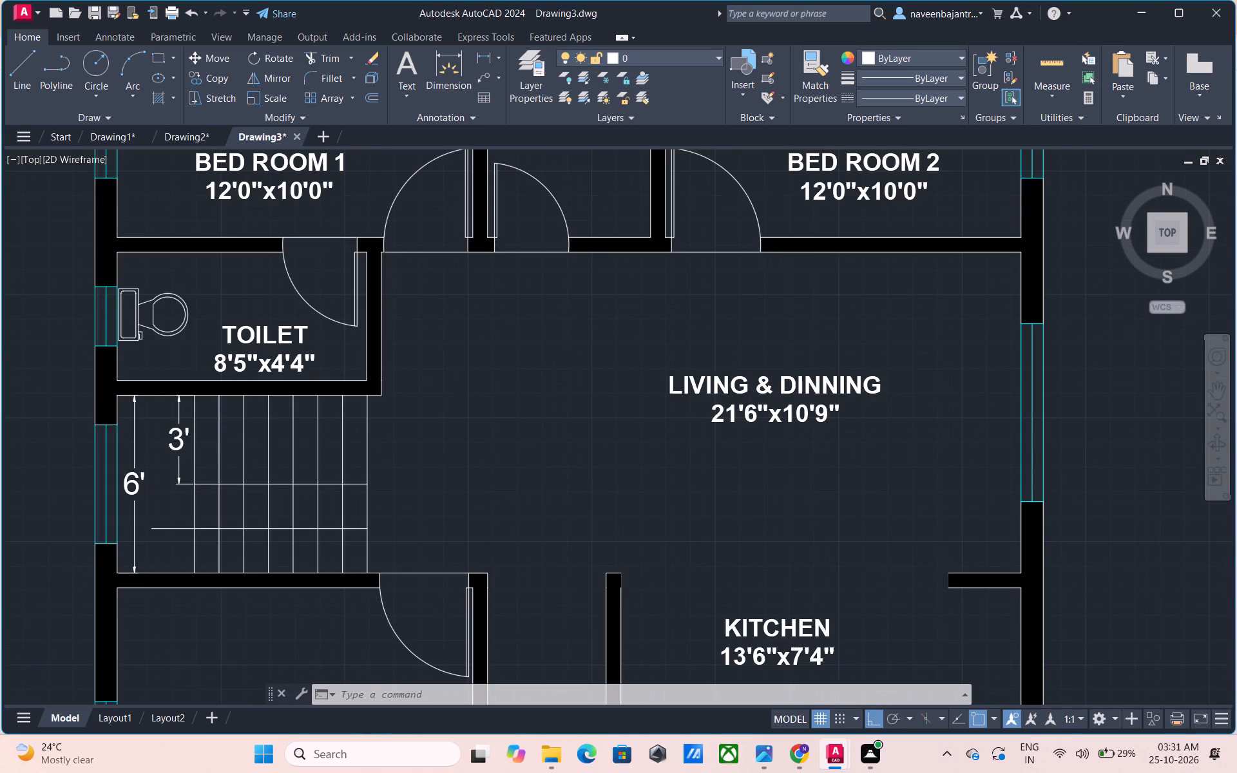
Look through the swatches of the DIC COLOR GUIDE(R) color book for a new current drawing colour.
scroll(589, 368, down, 1)
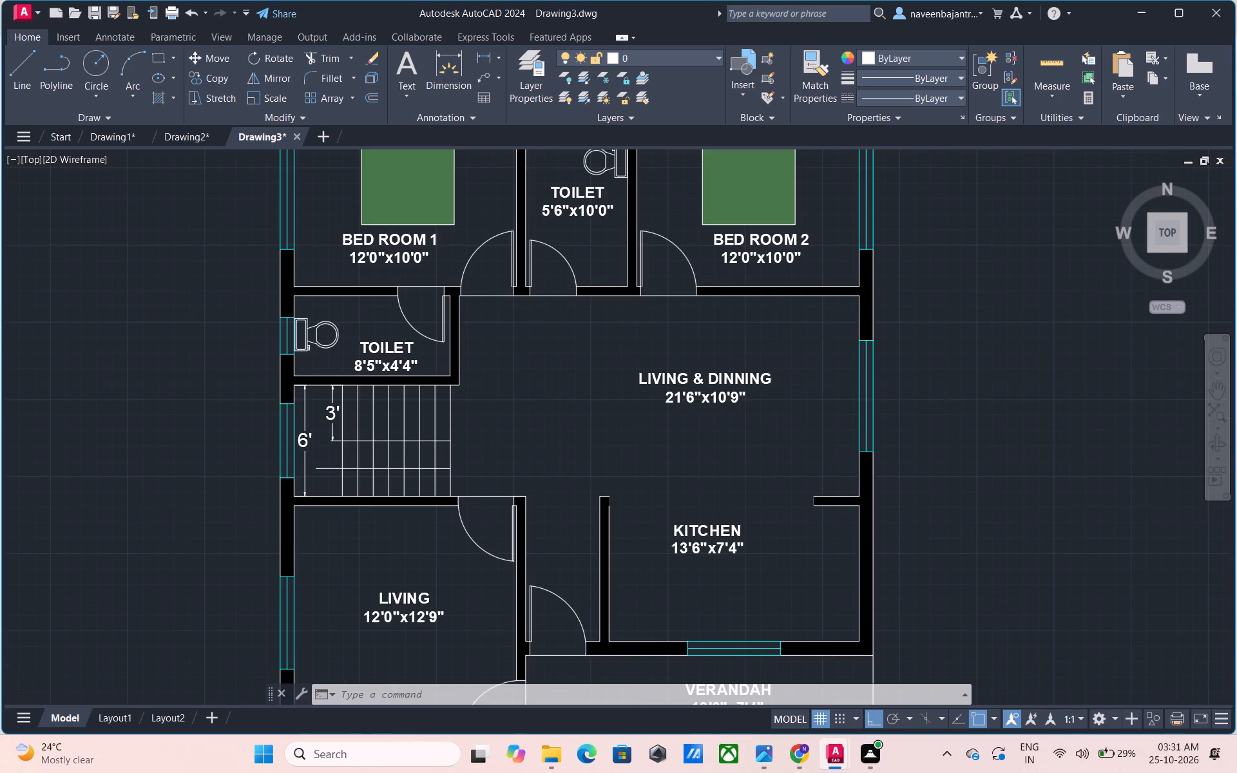
click(867, 54)
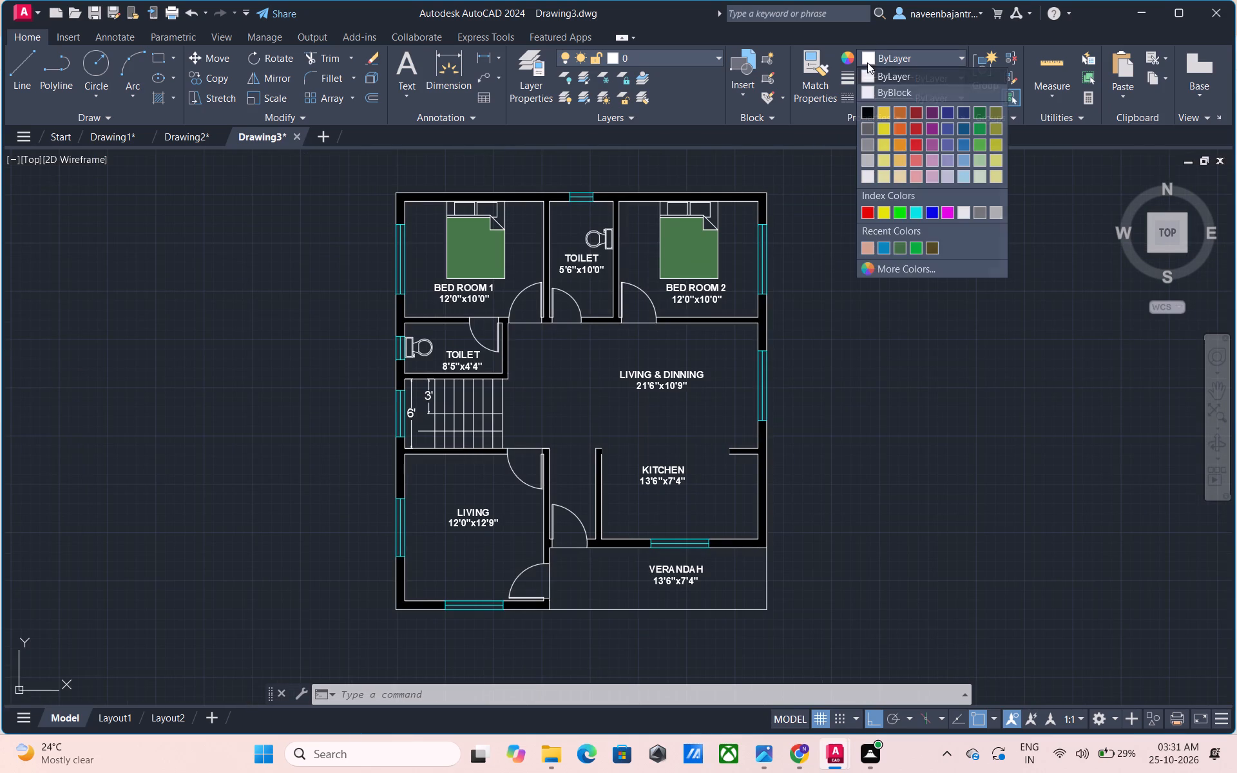
click(872, 272)
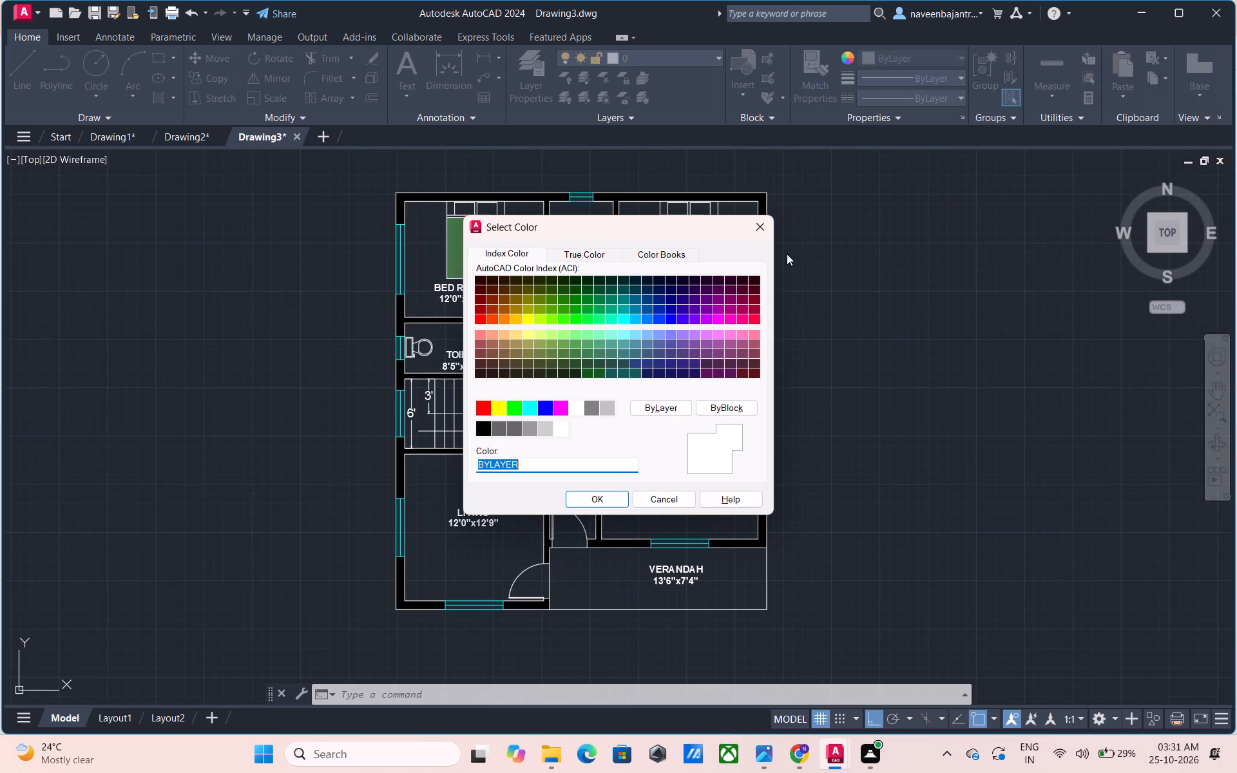
click(665, 254)
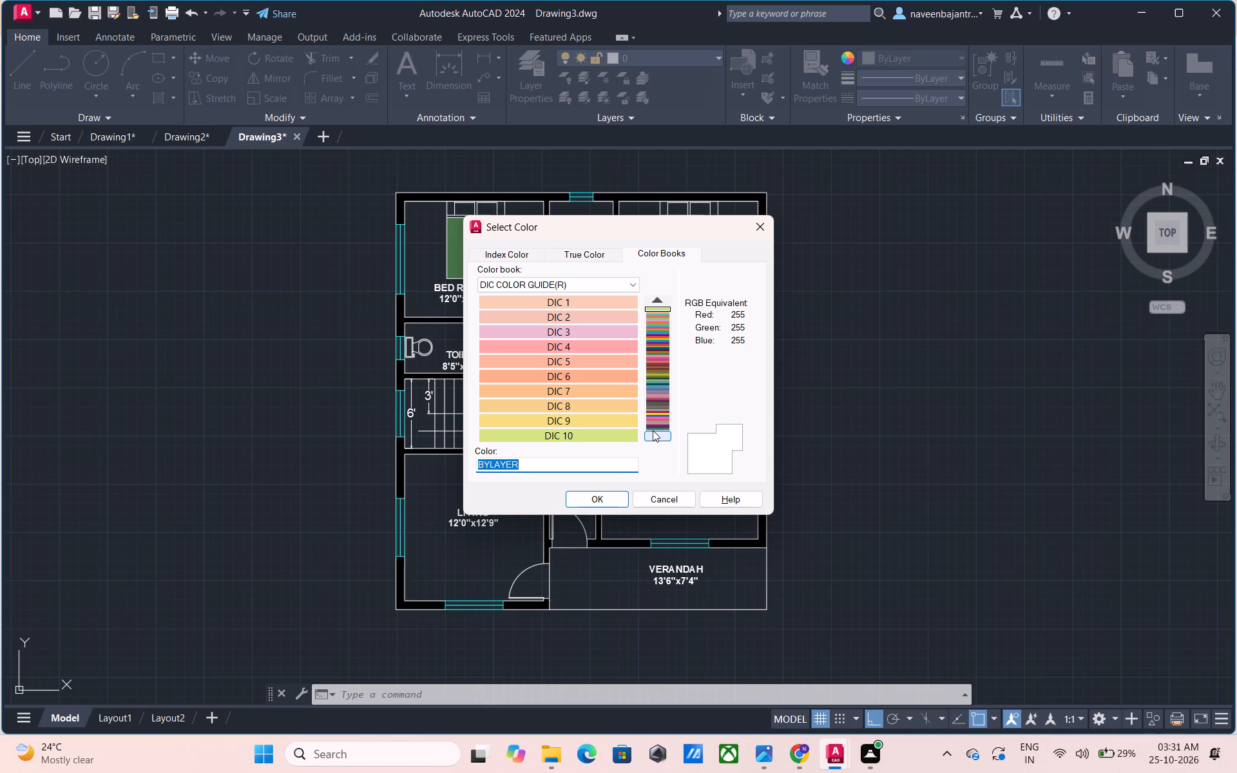
click(654, 434)
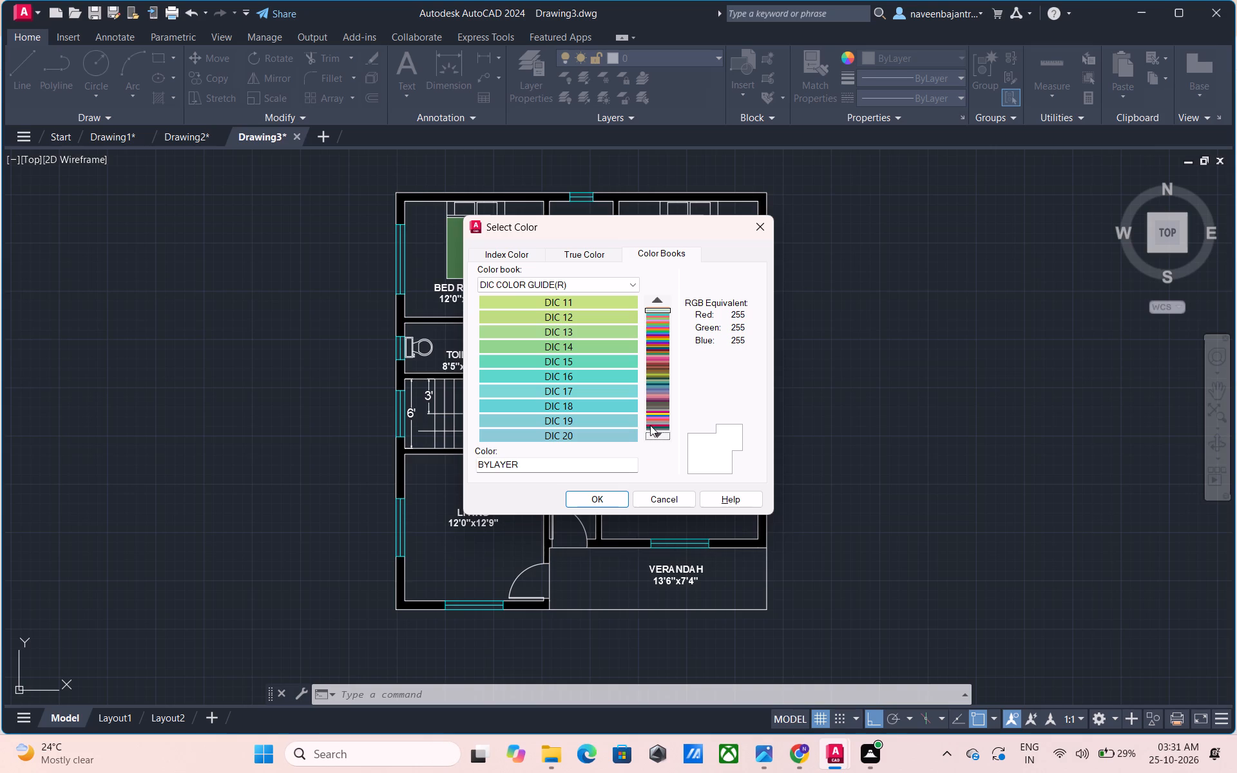
click(656, 436)
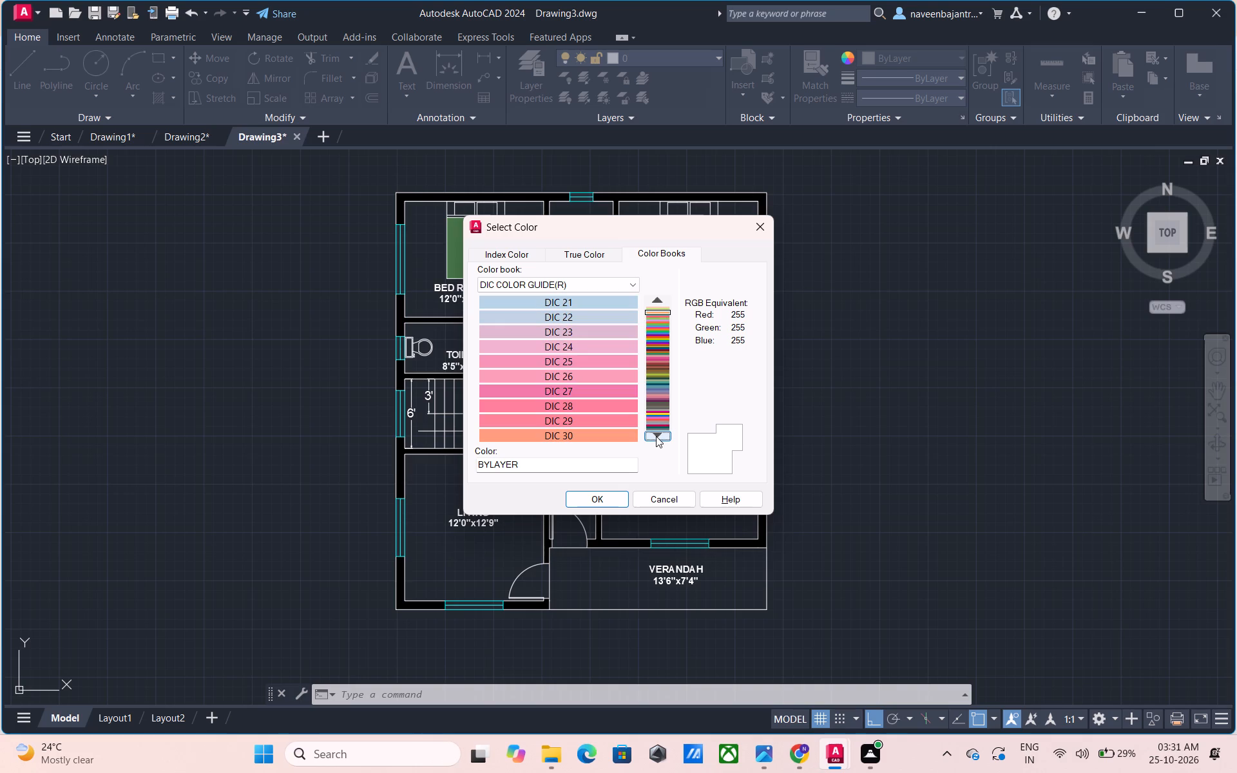
click(656, 436)
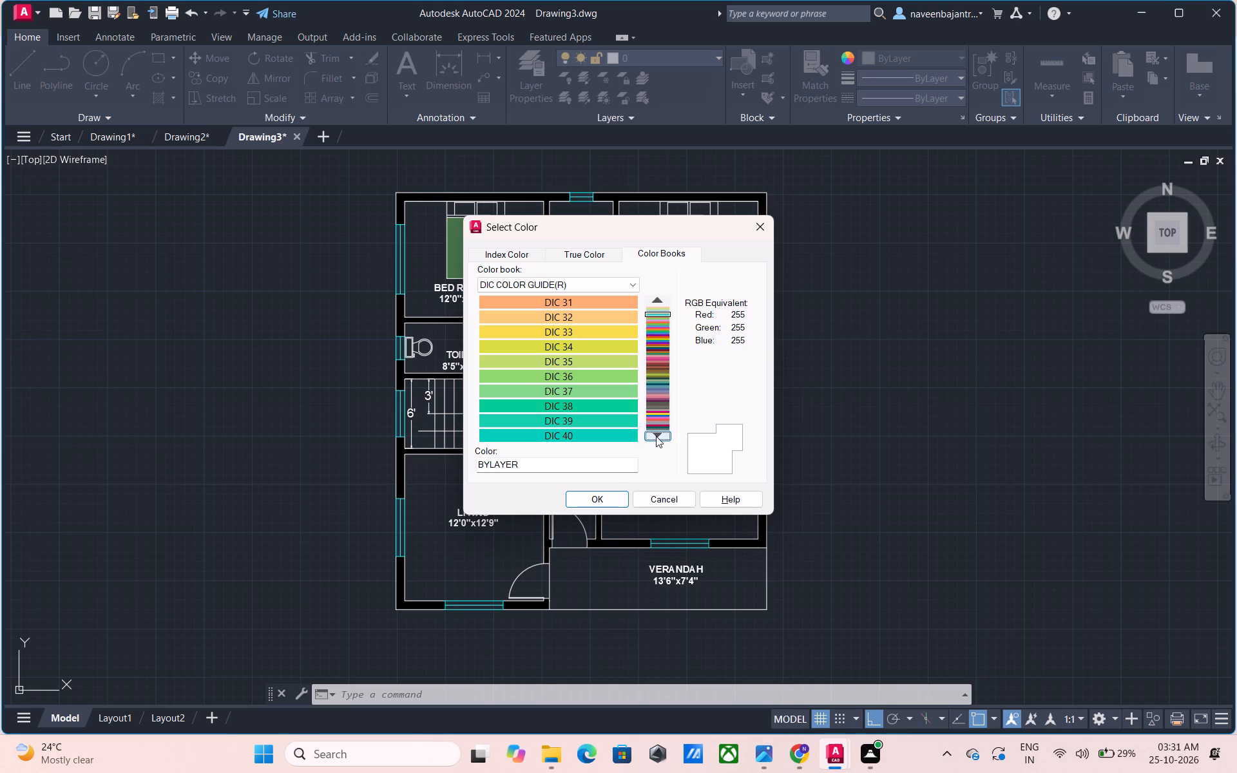
click(656, 436)
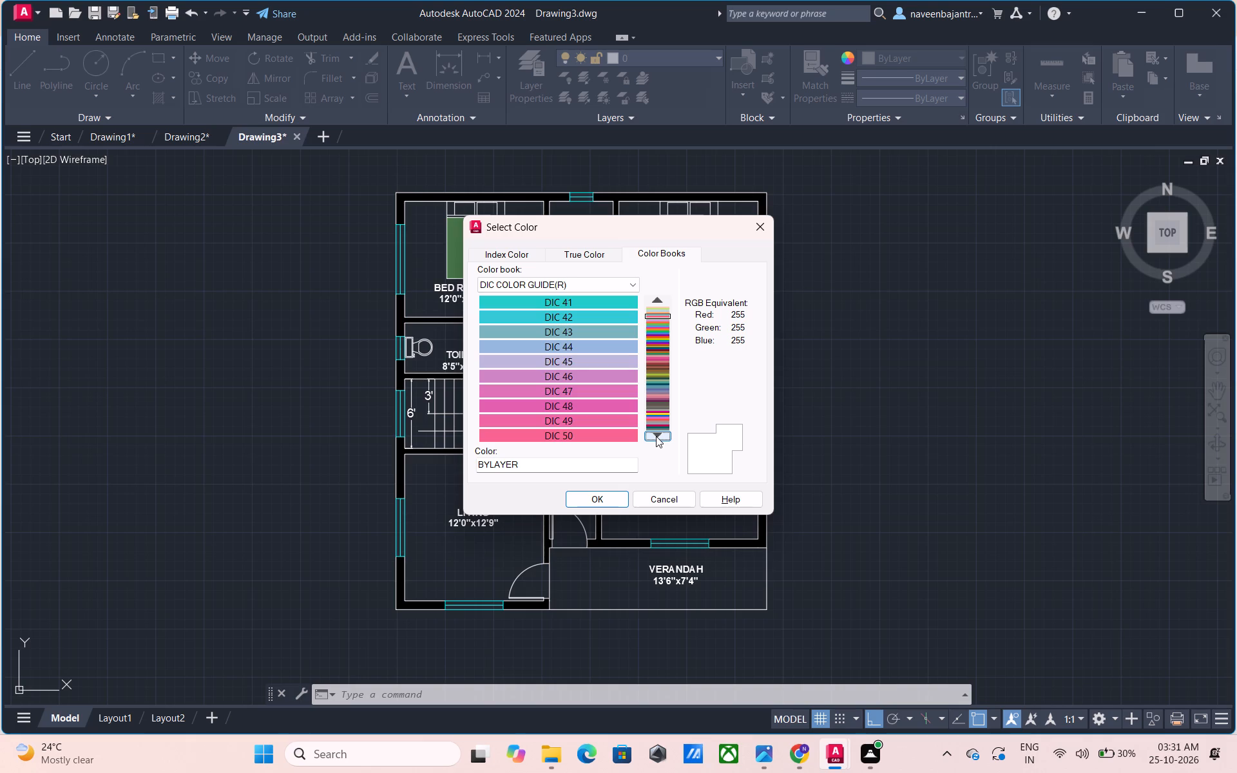
click(656, 436)
click(656, 436)
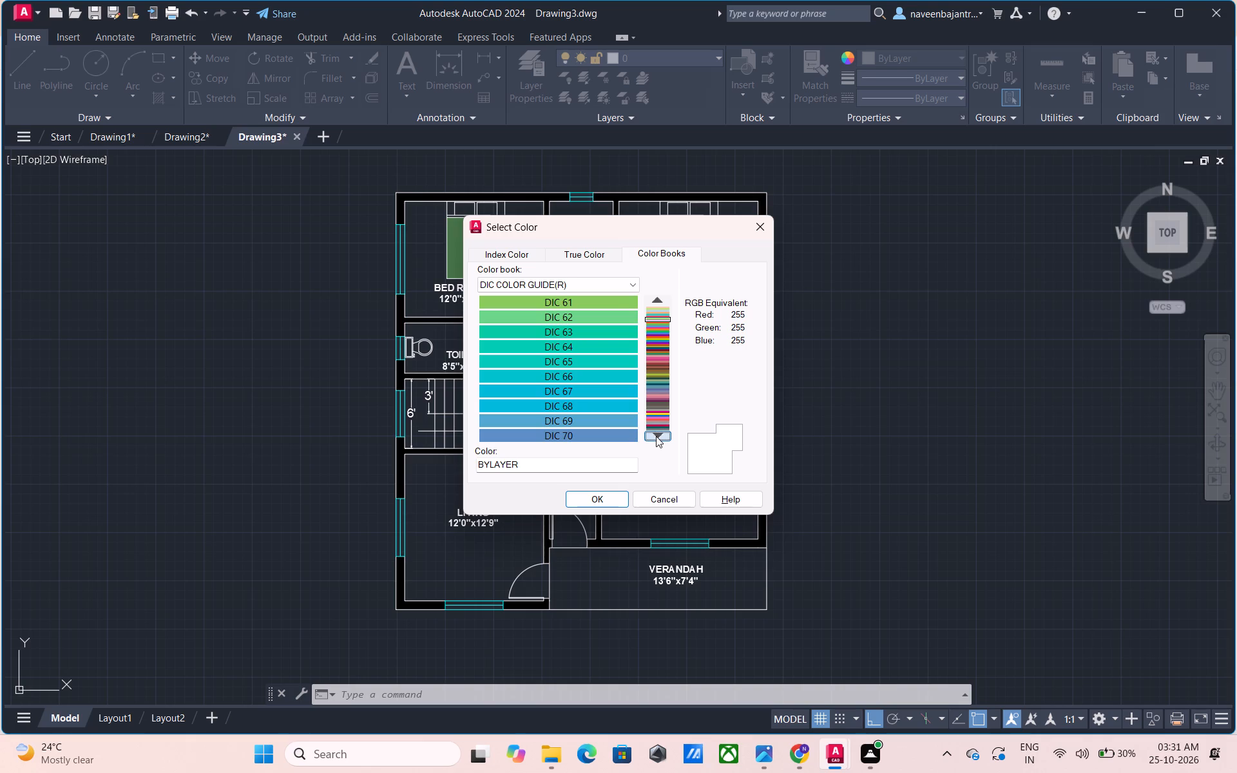
click(656, 436)
click(656, 436)
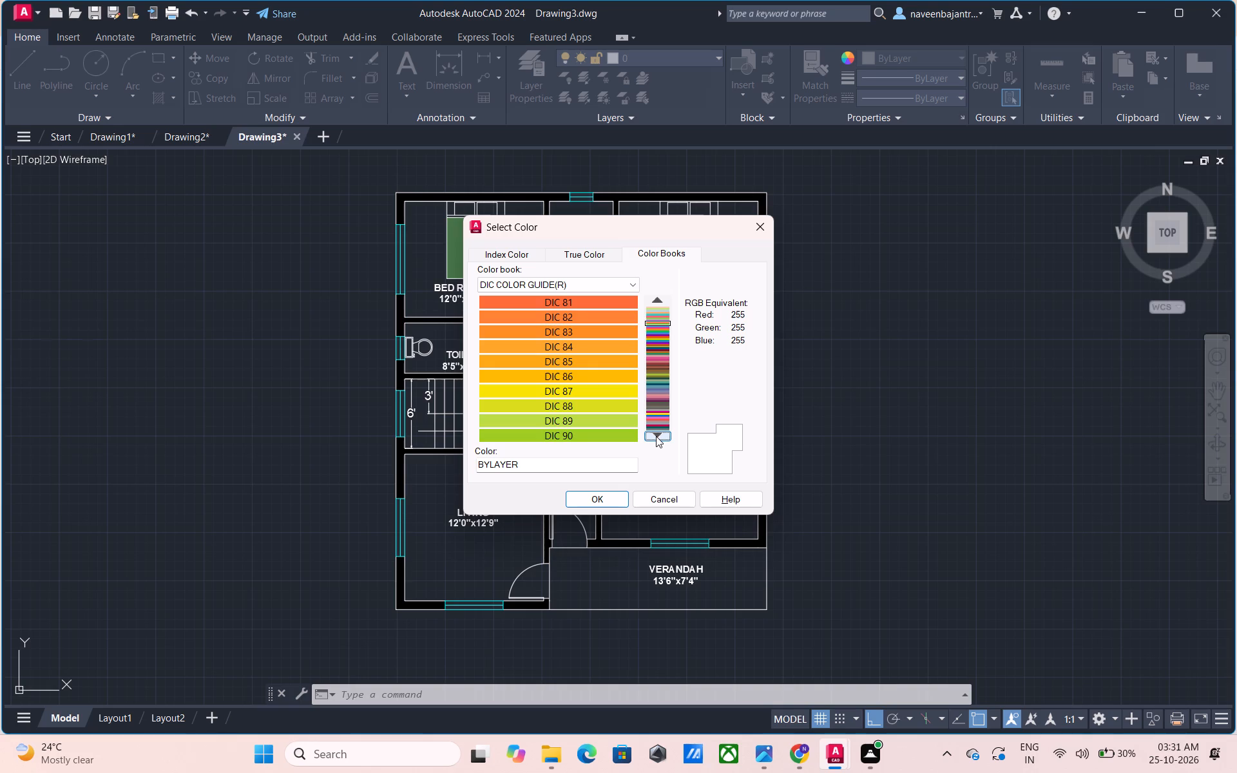
click(656, 436)
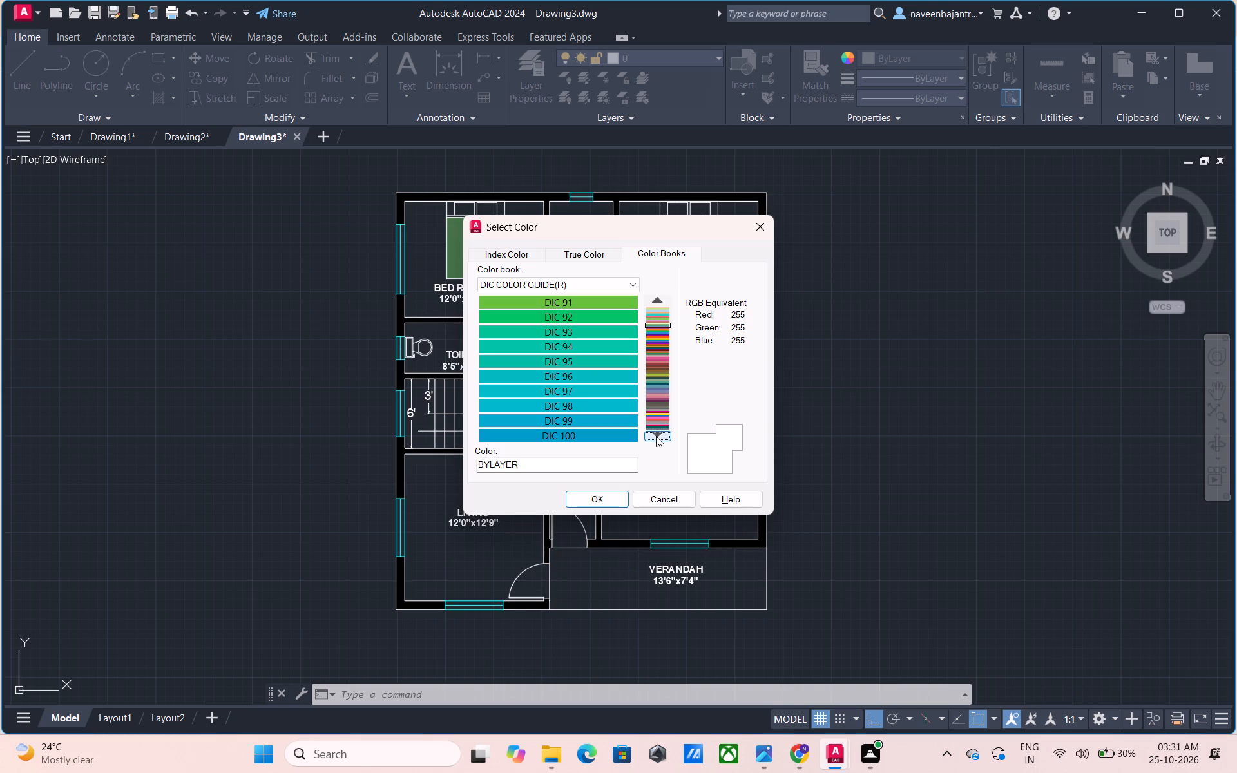
click(656, 436)
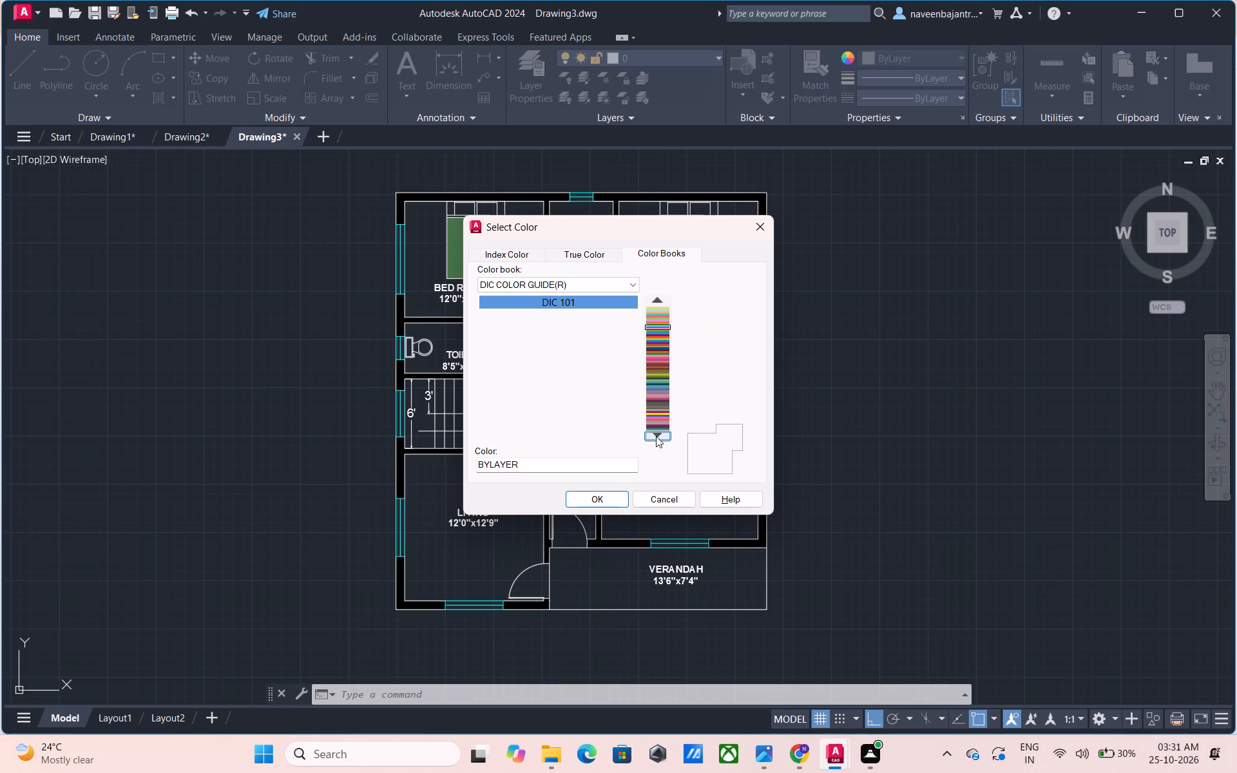
click(656, 436)
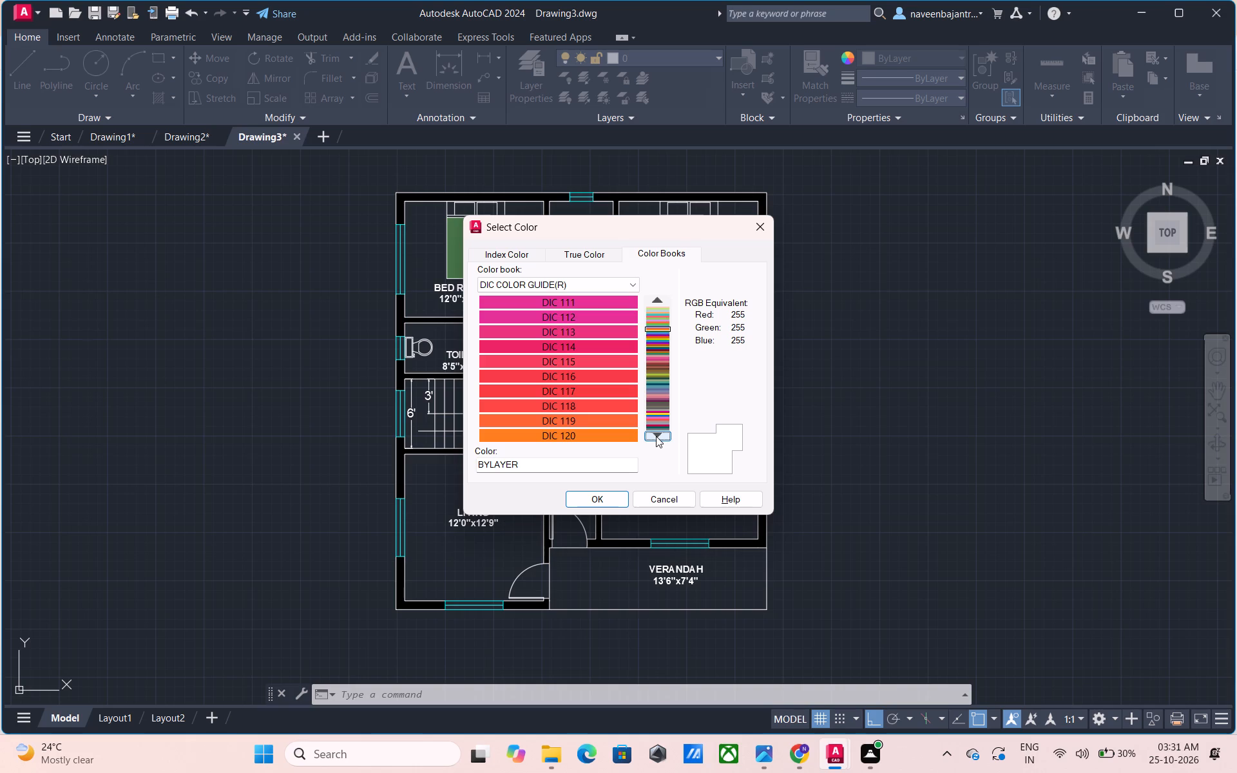
click(656, 436)
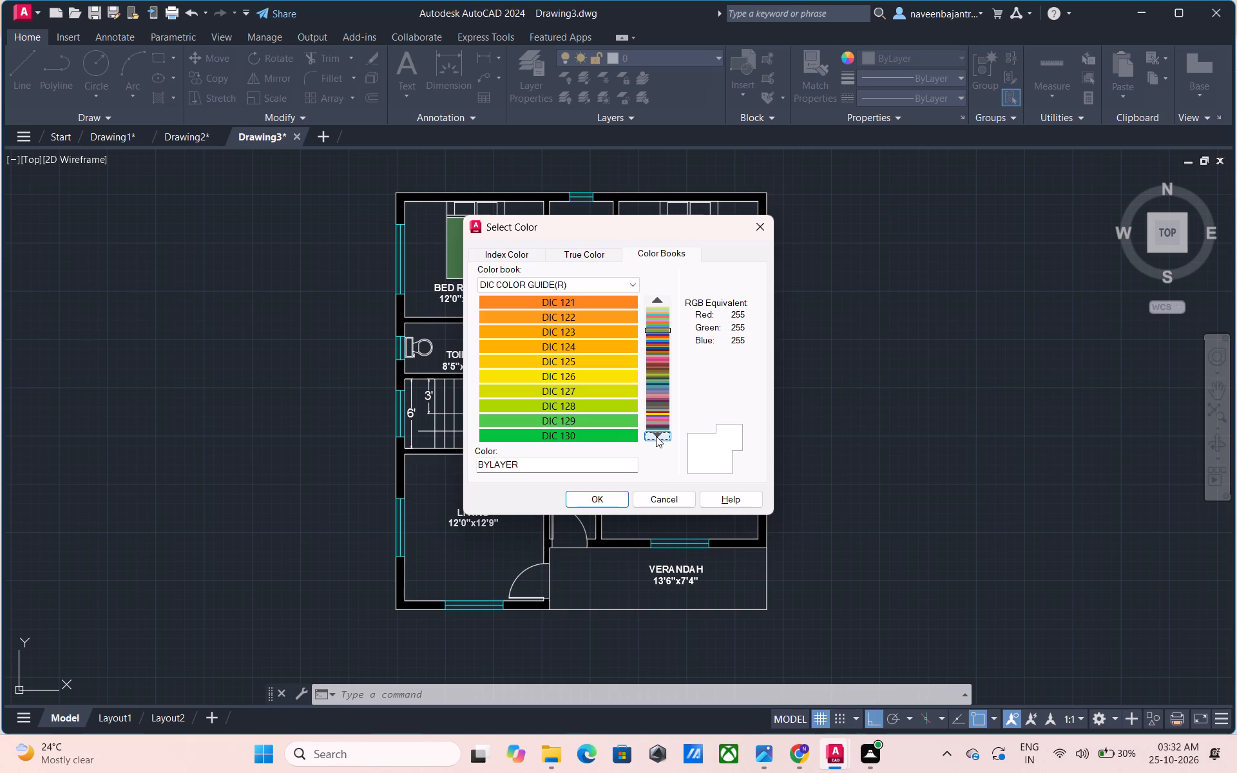
click(656, 436)
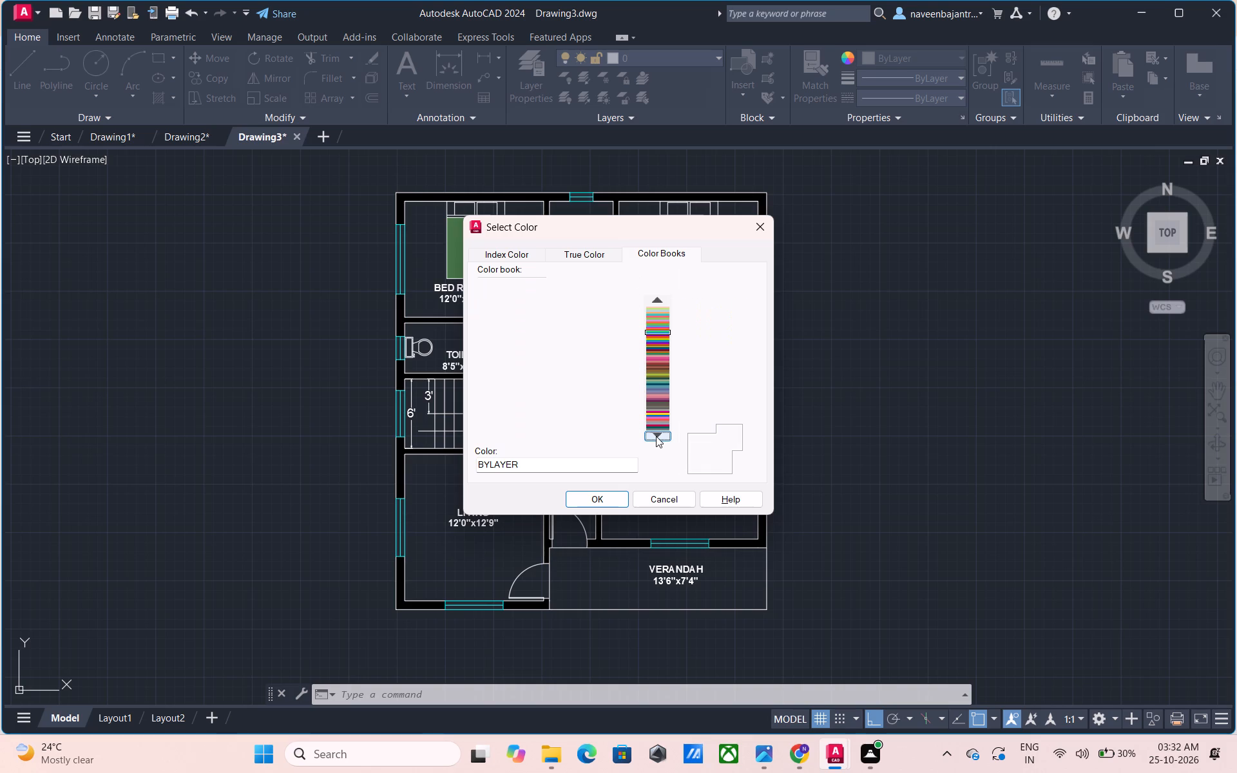
click(656, 436)
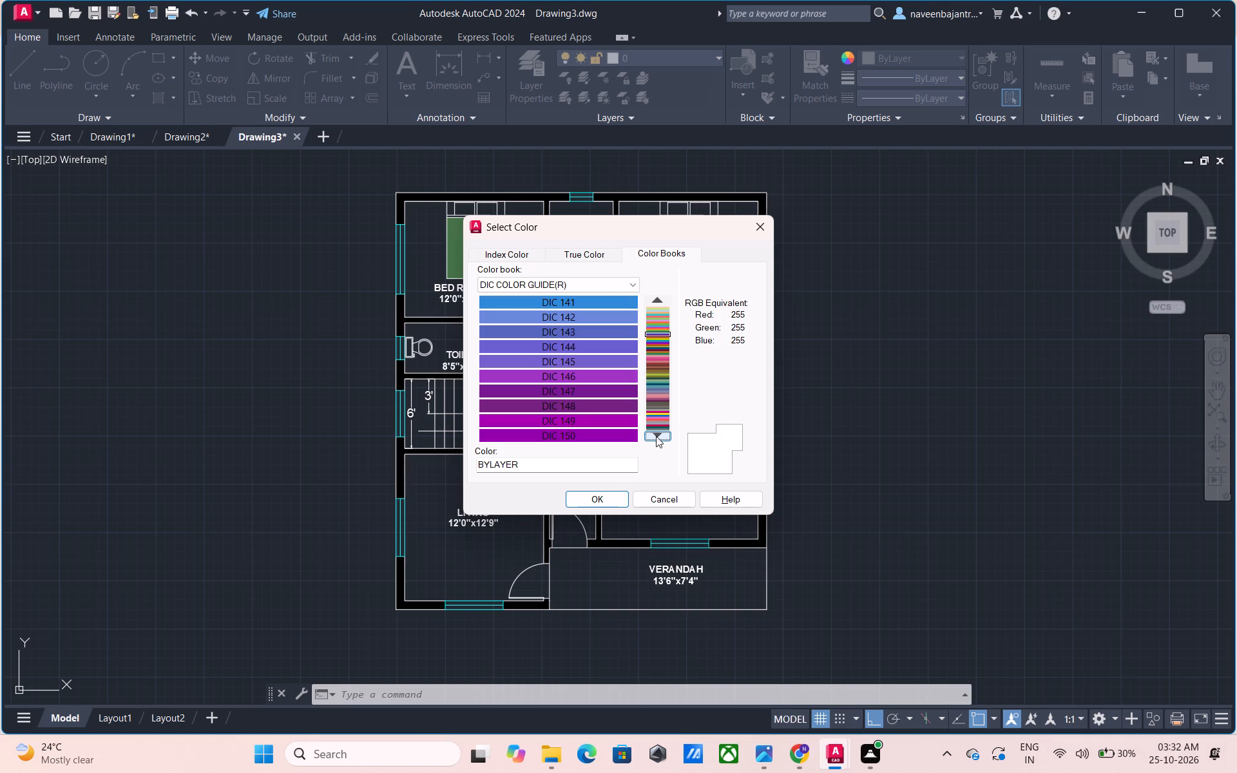
click(656, 436)
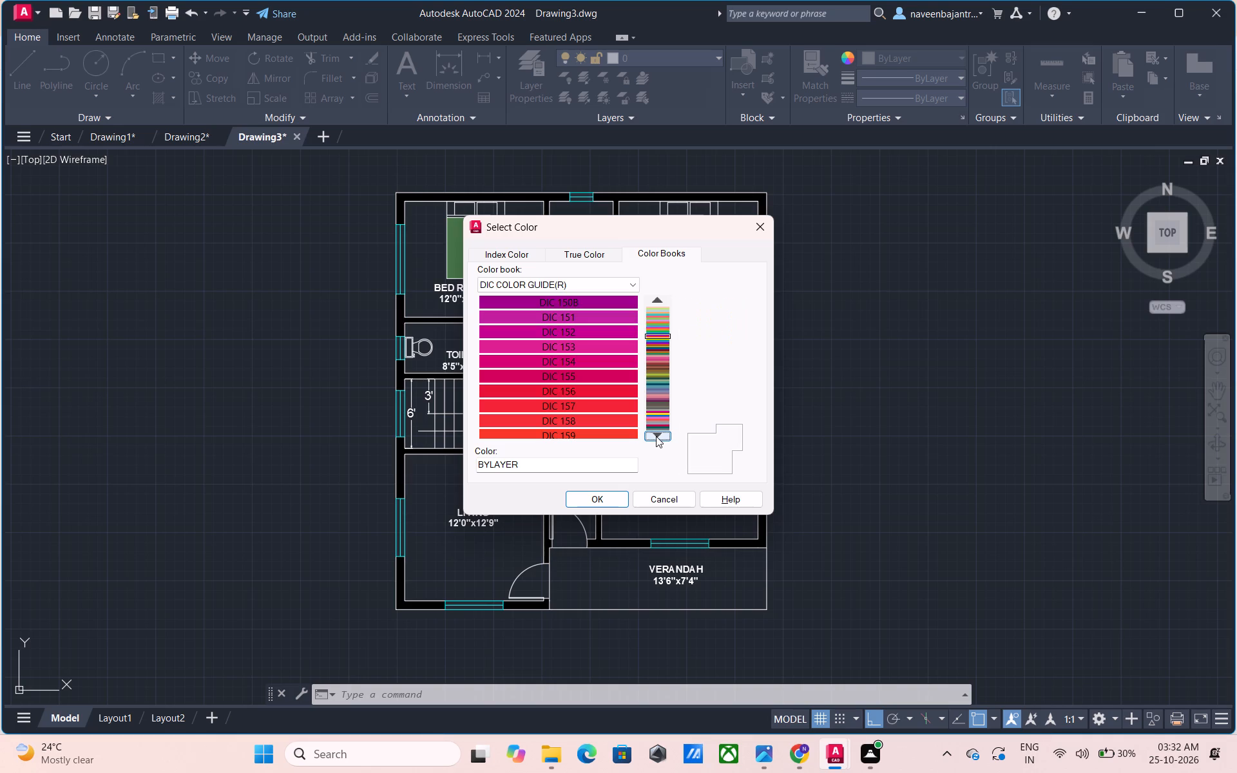
click(656, 436)
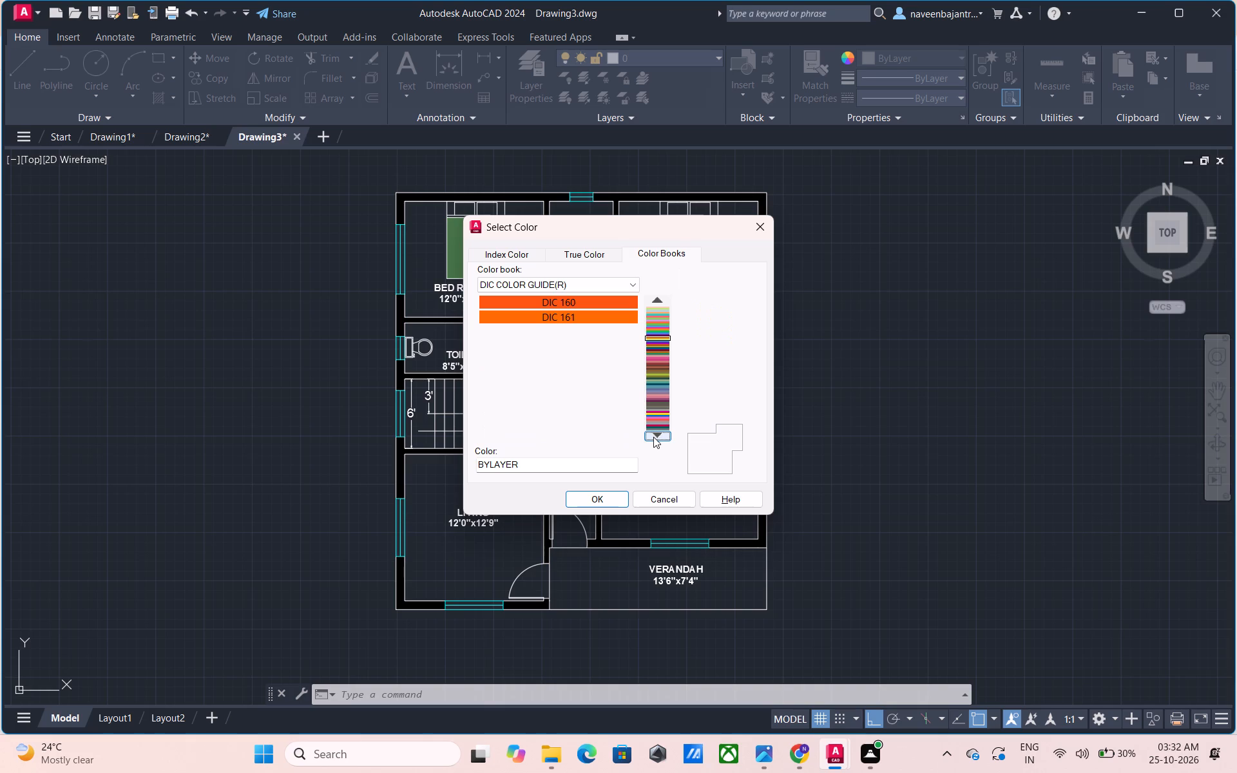
click(658, 434)
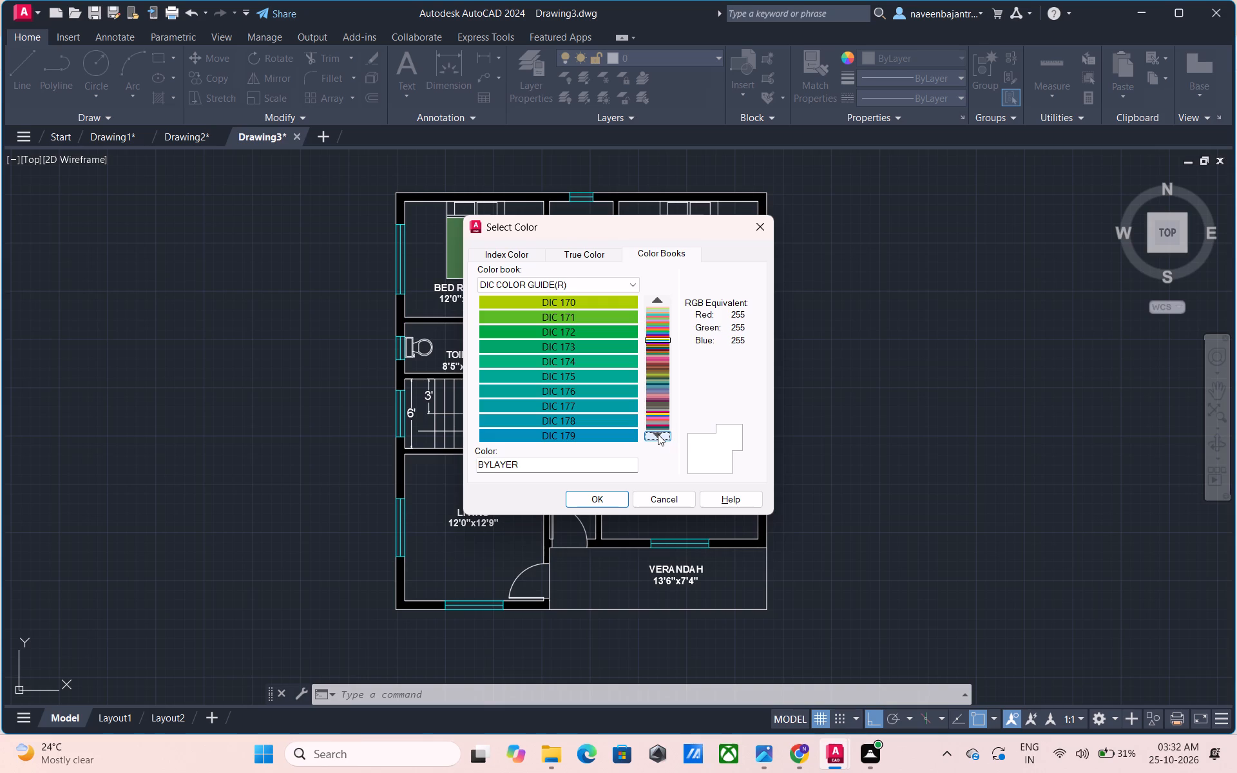
click(658, 434)
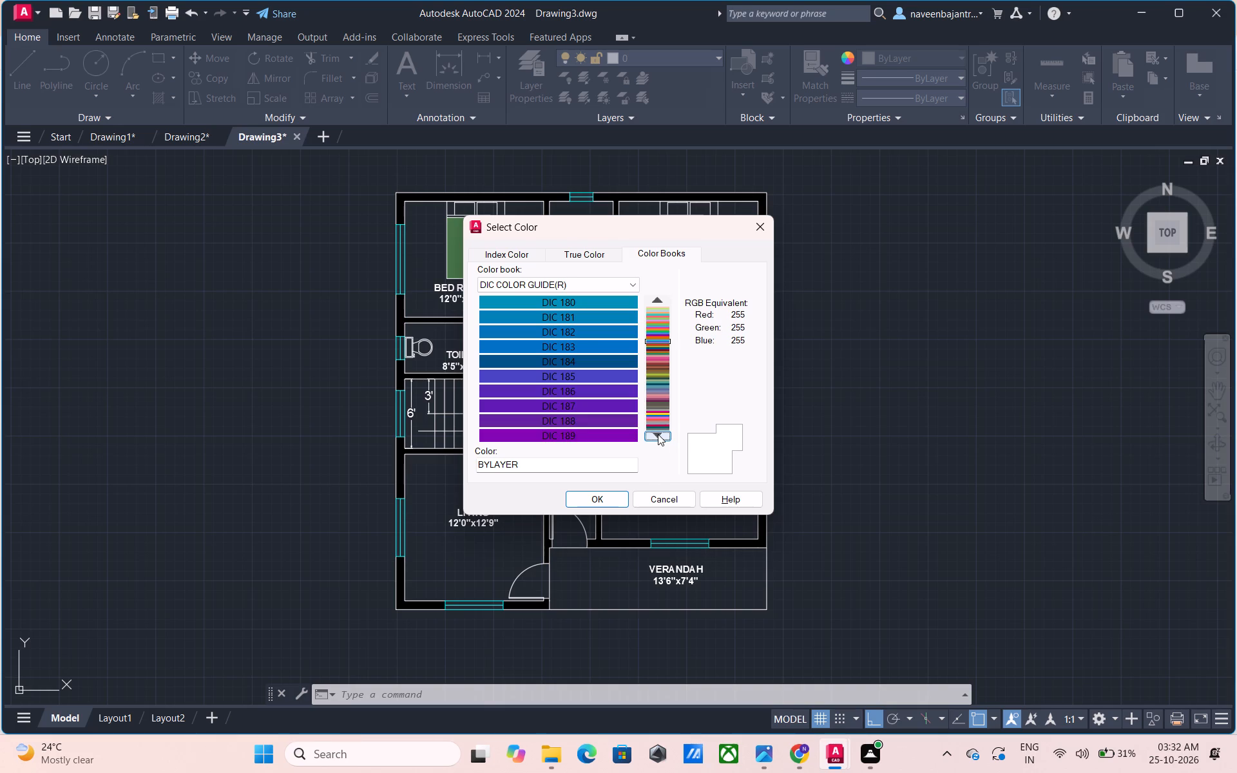
click(658, 434)
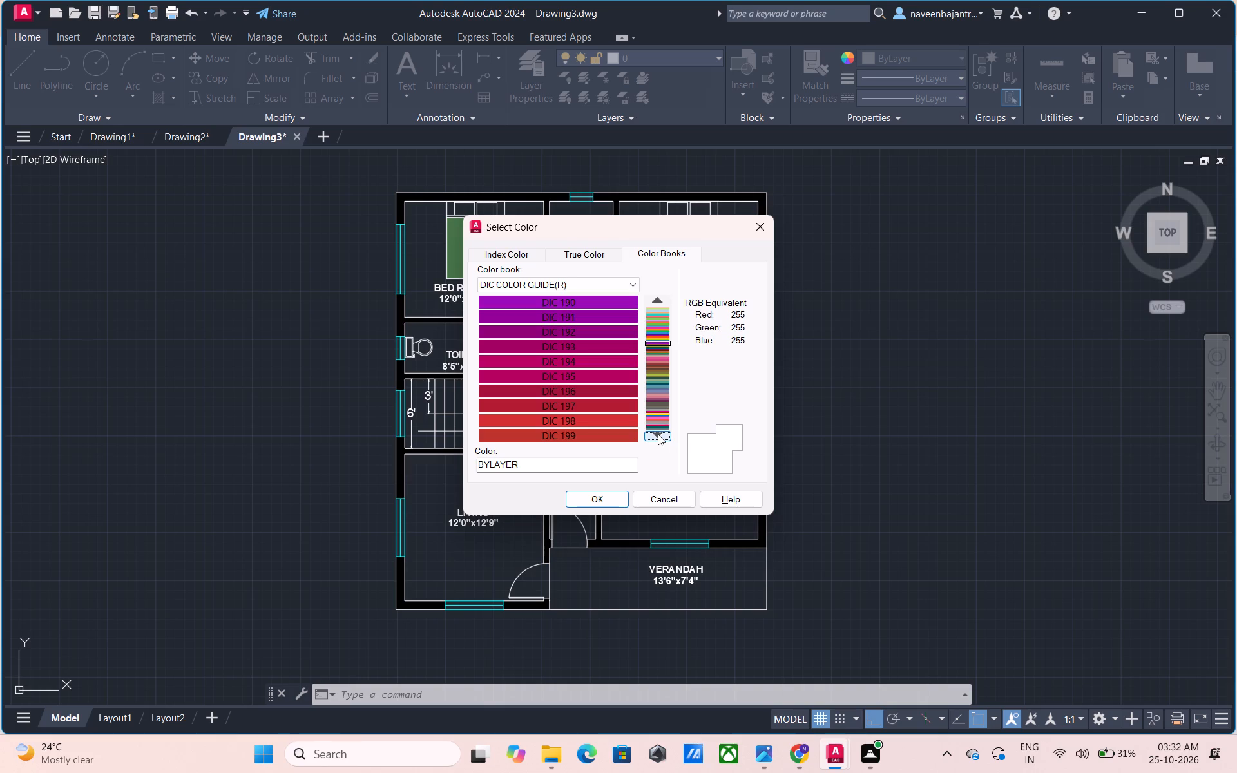
click(658, 434)
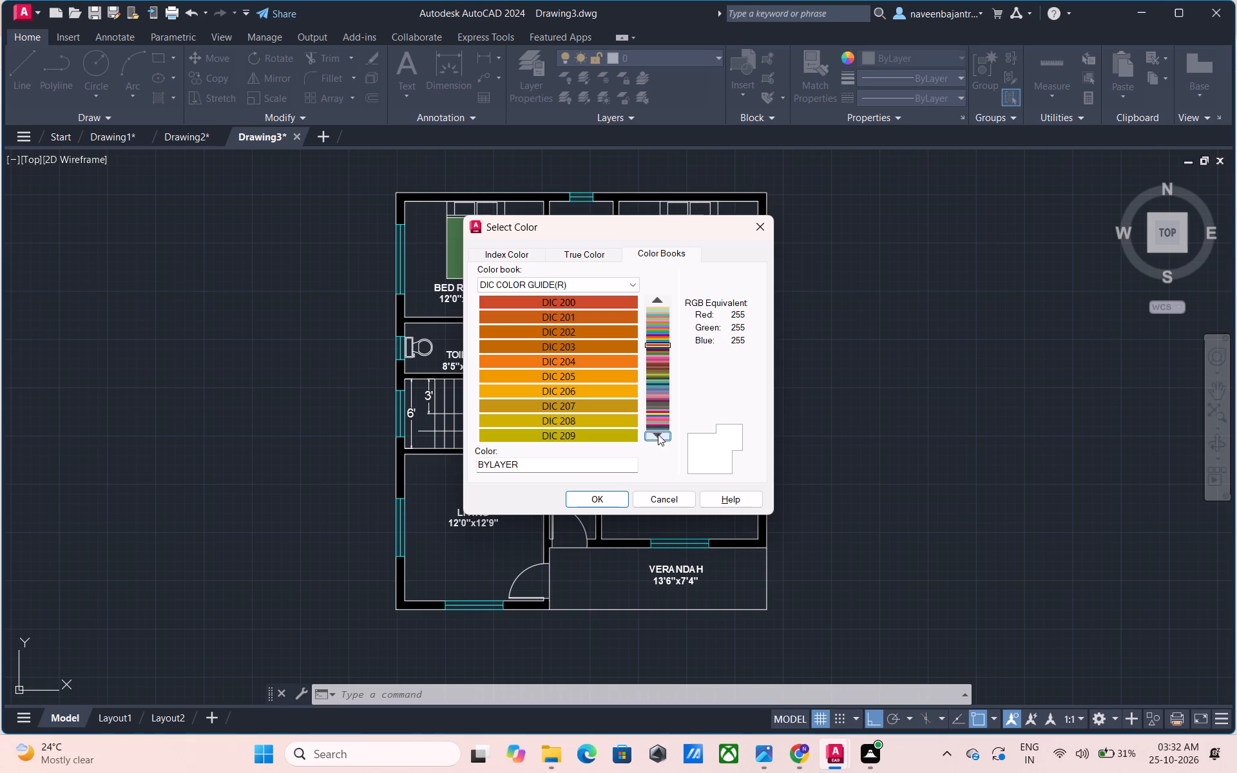
click(658, 434)
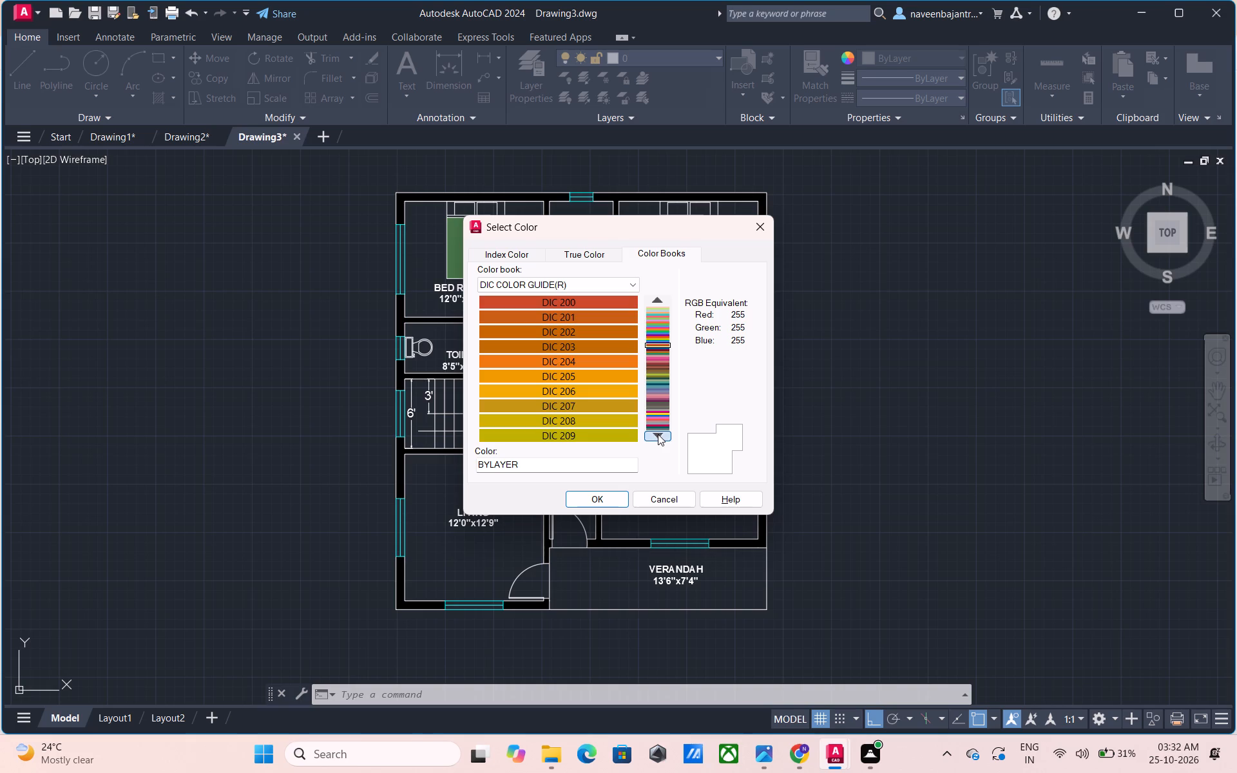
click(658, 434)
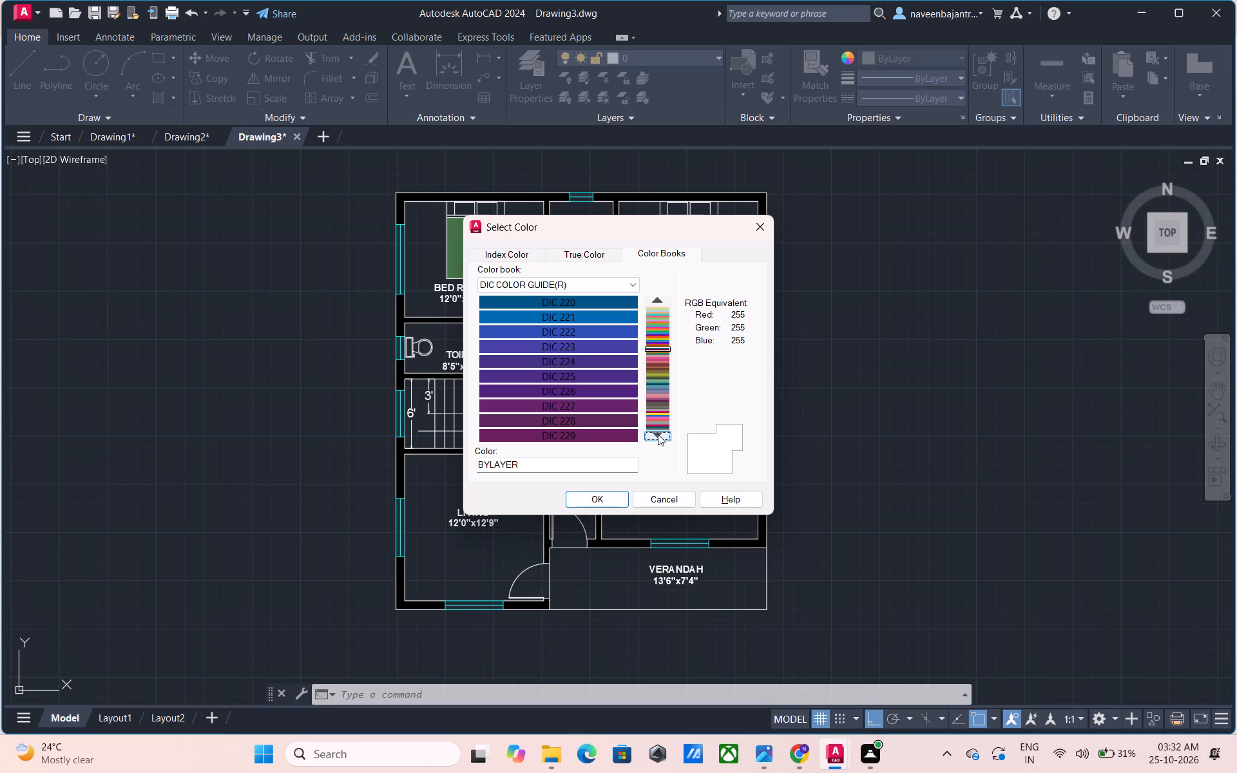
click(658, 434)
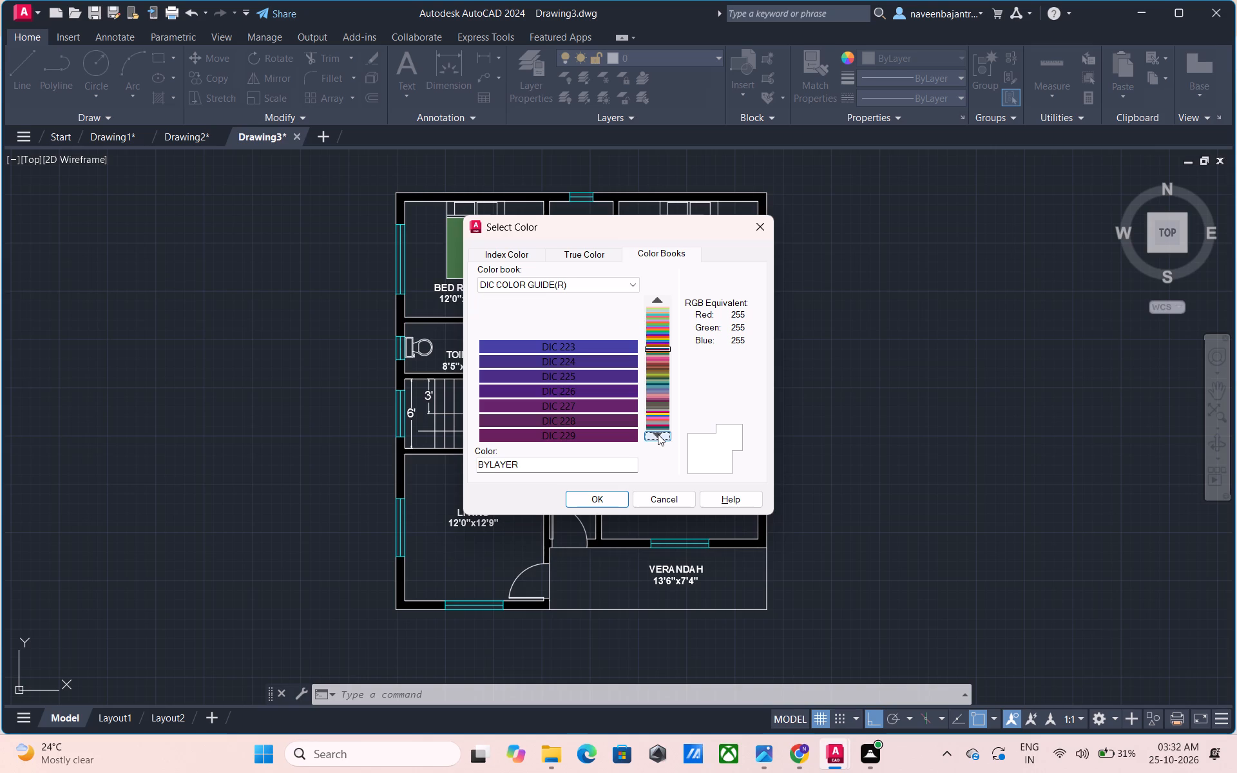
click(658, 434)
click(658, 434)
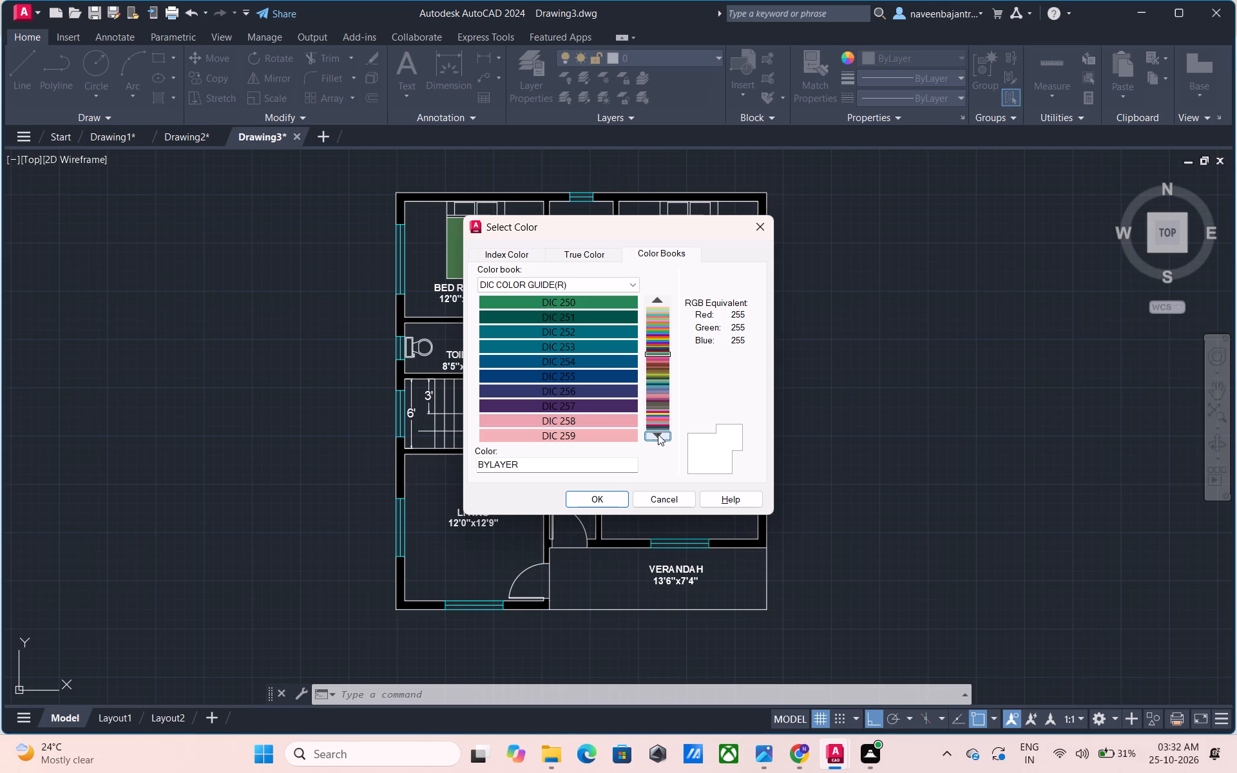
click(658, 434)
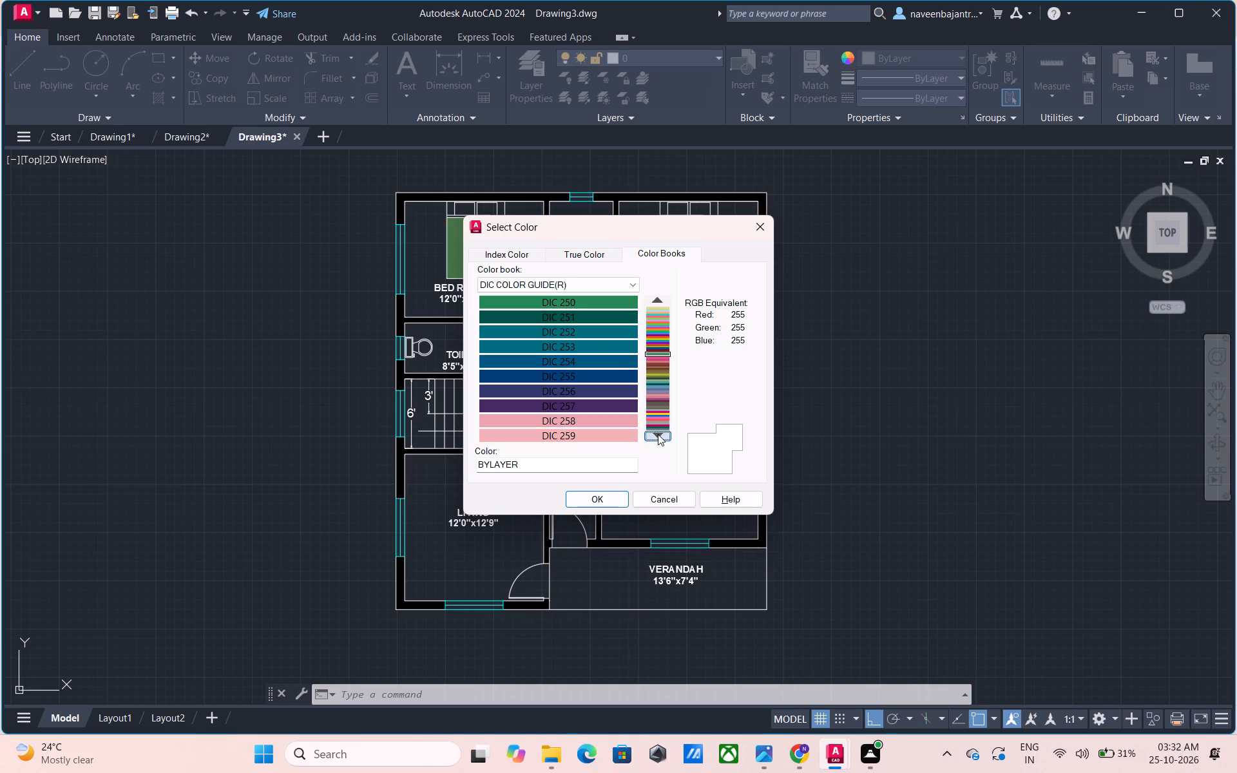
click(658, 434)
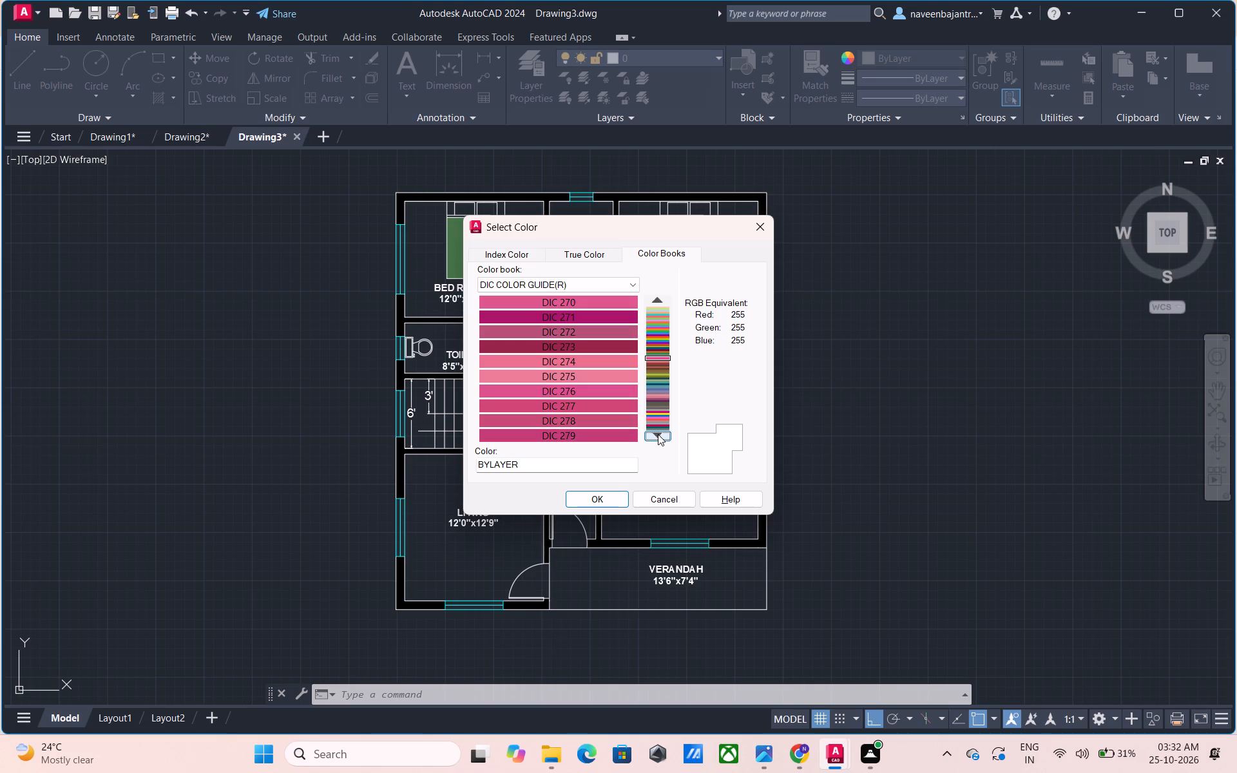
click(658, 434)
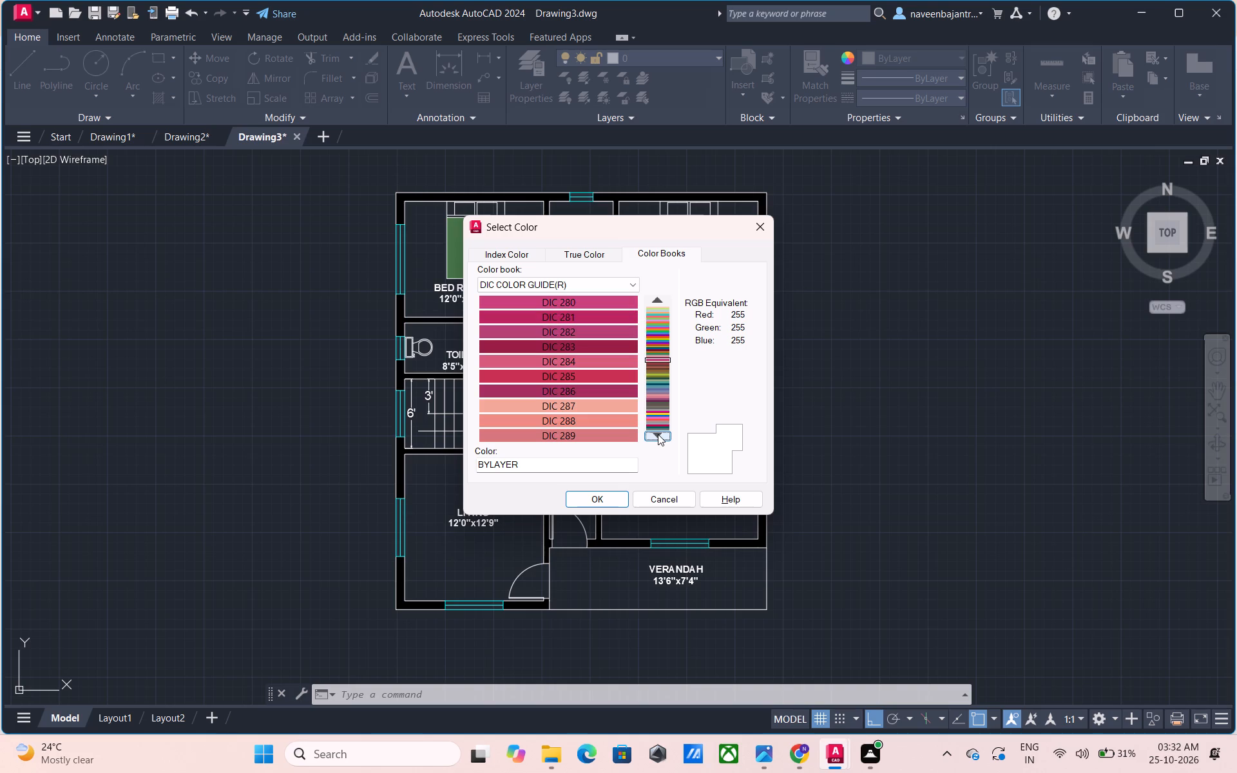
click(658, 434)
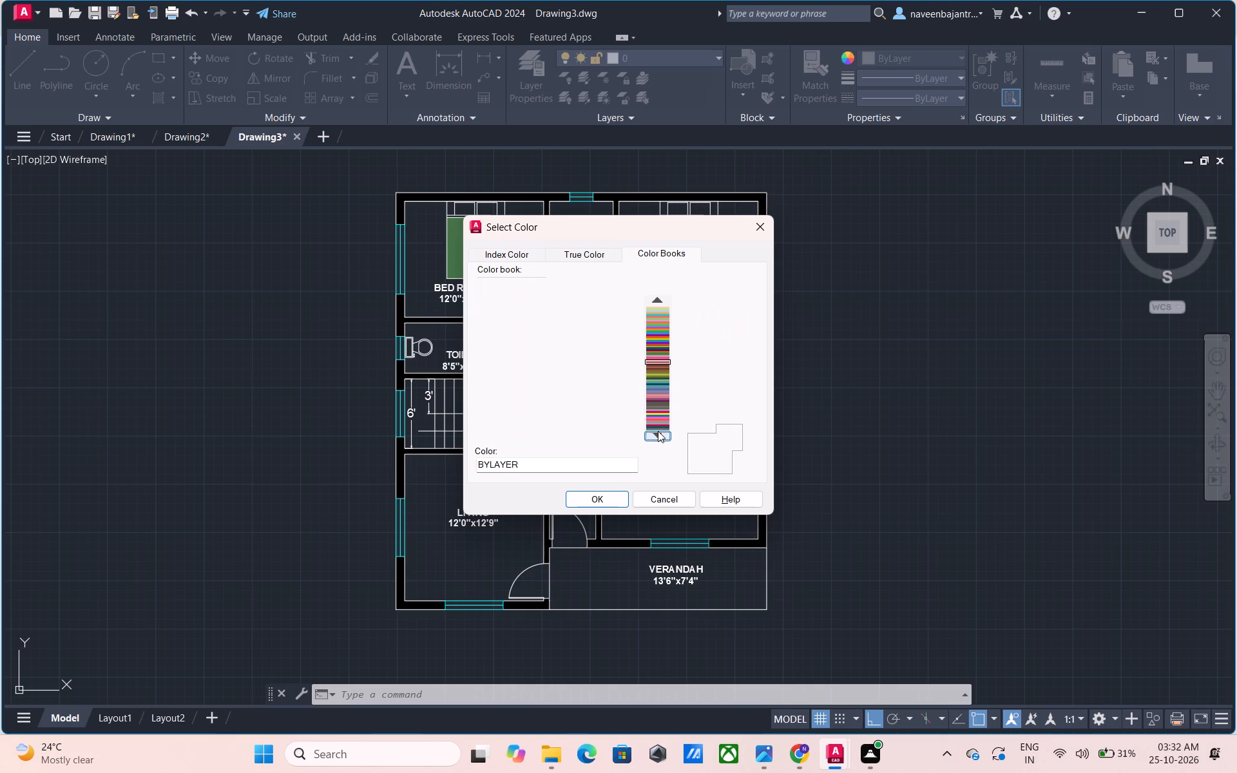
click(657, 436)
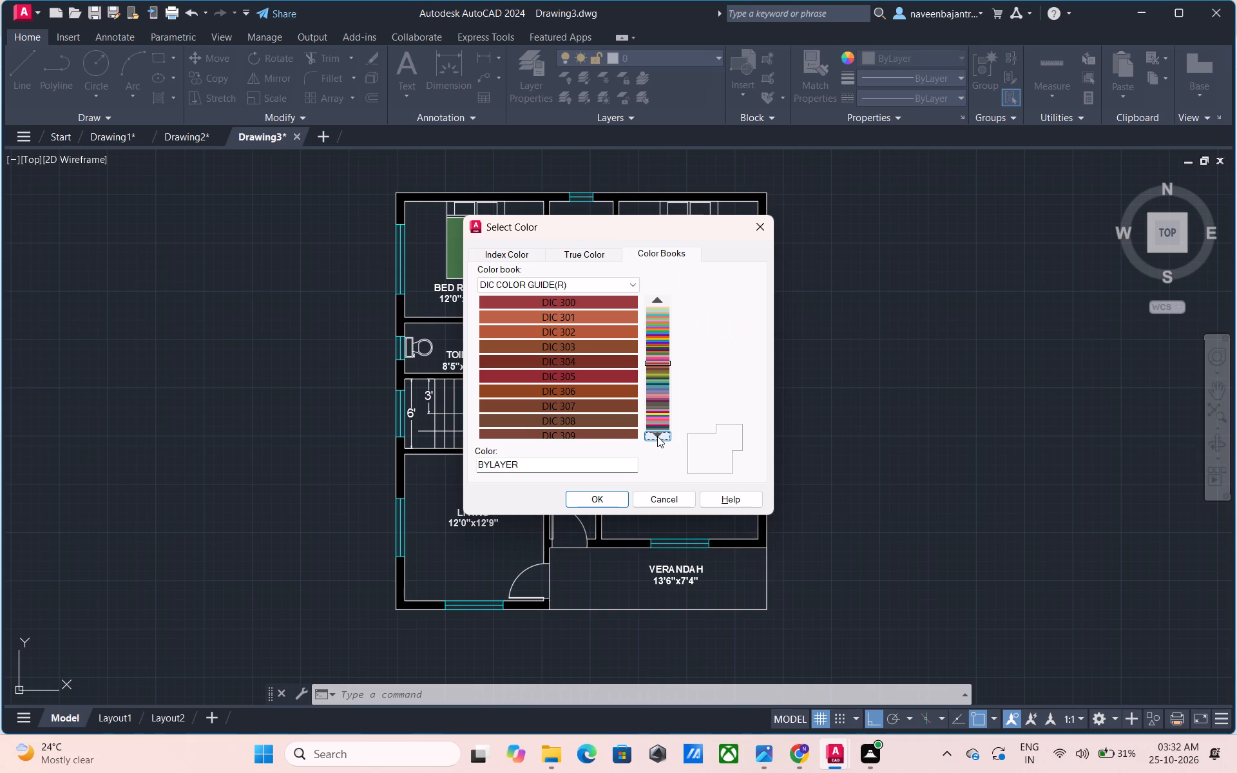
click(657, 436)
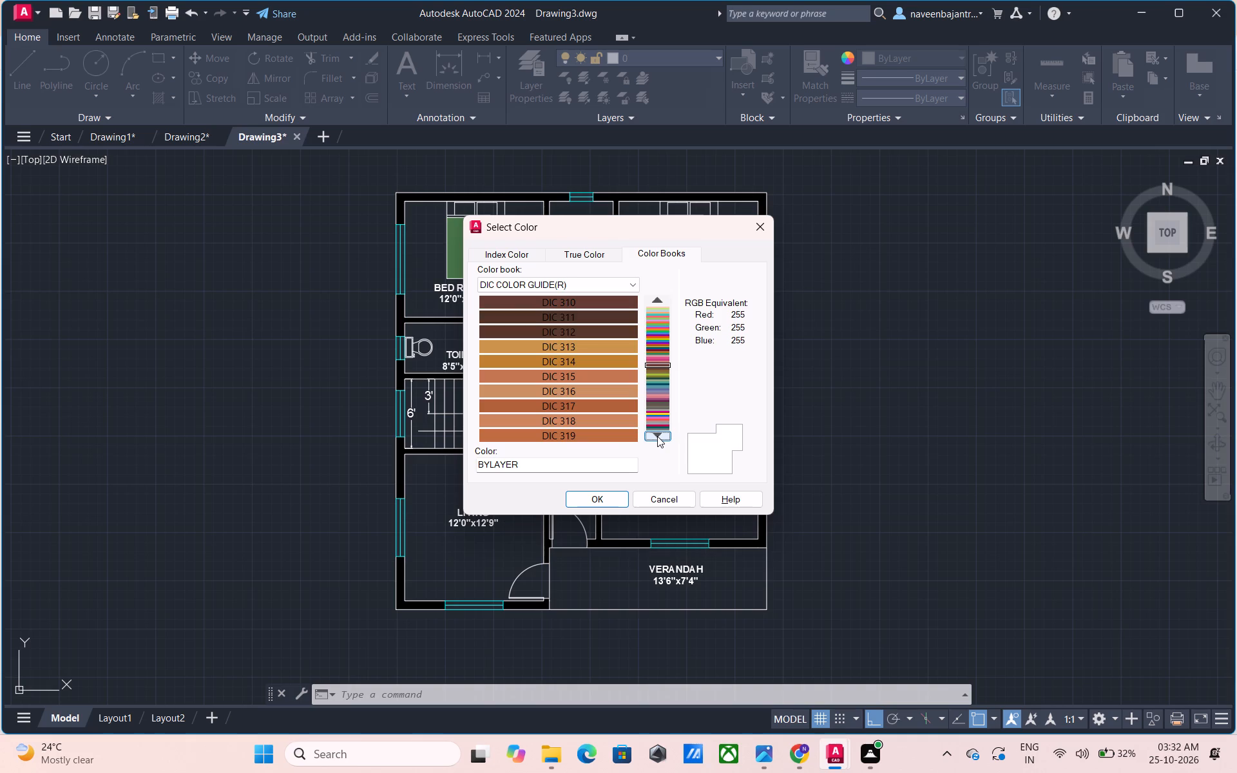
click(657, 436)
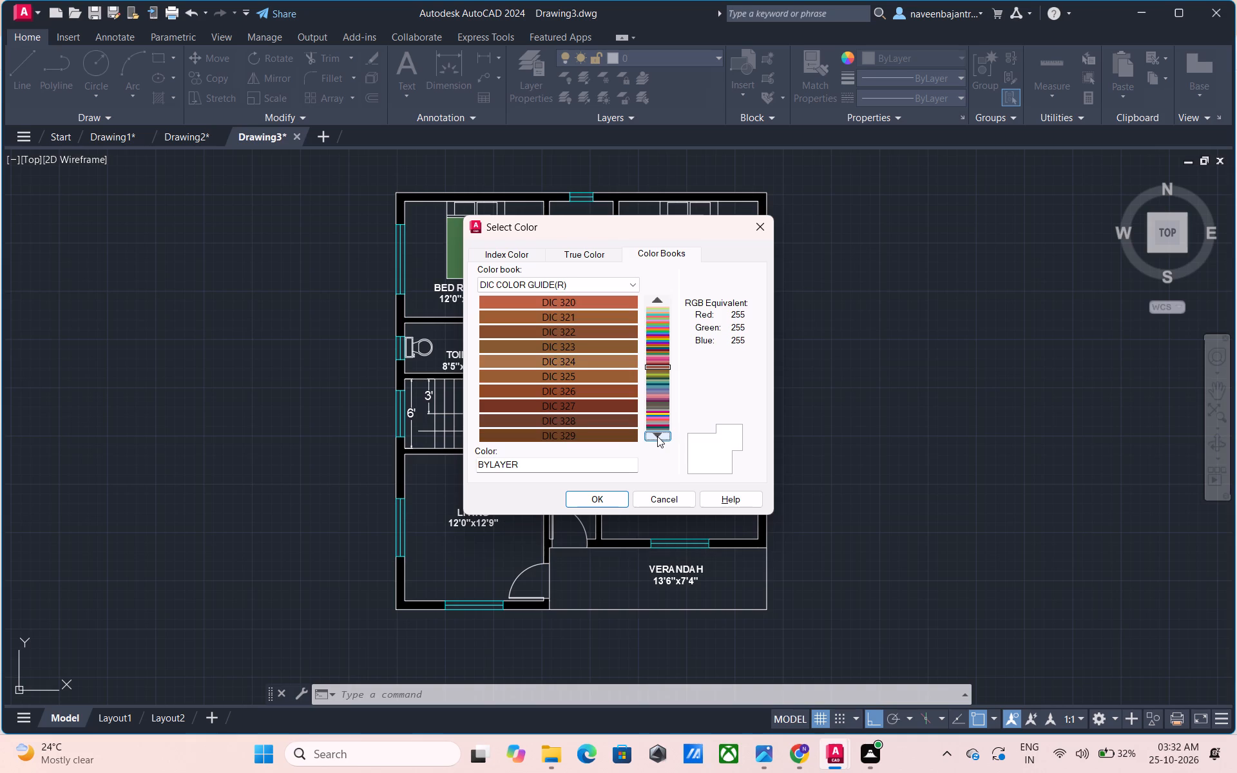
click(657, 436)
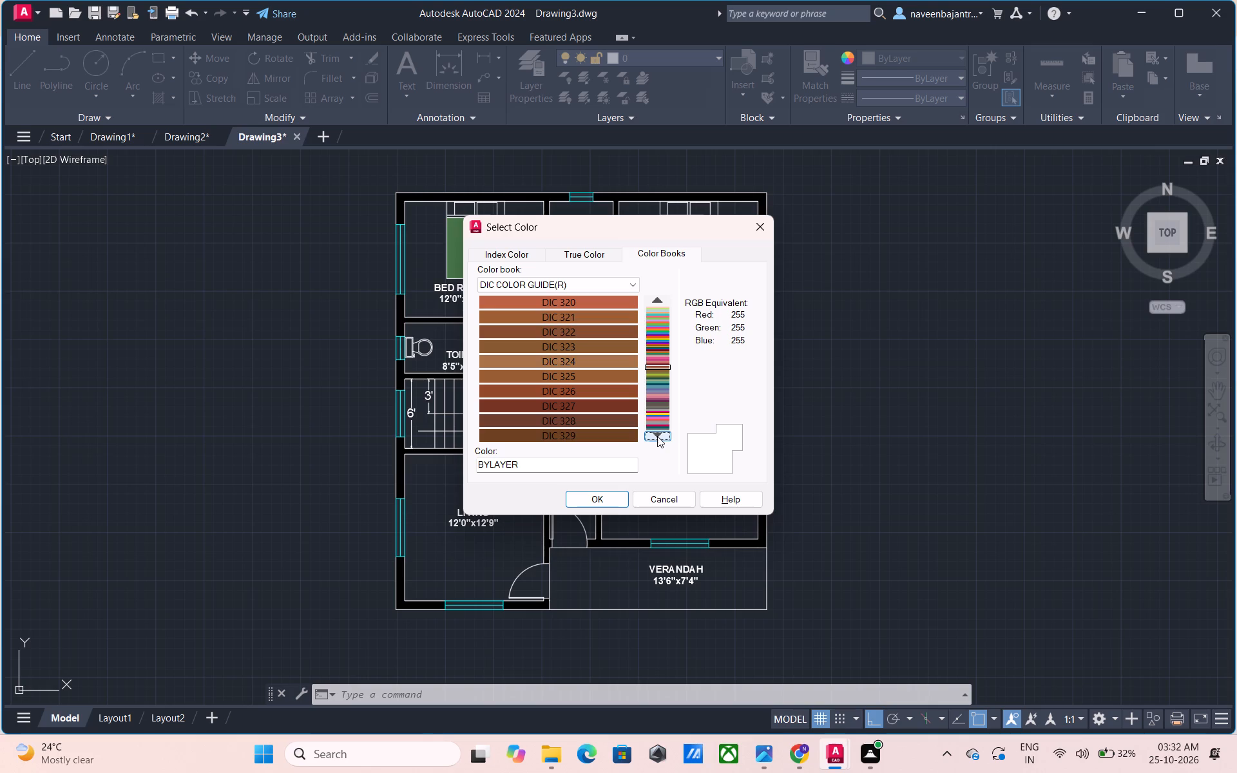
click(657, 436)
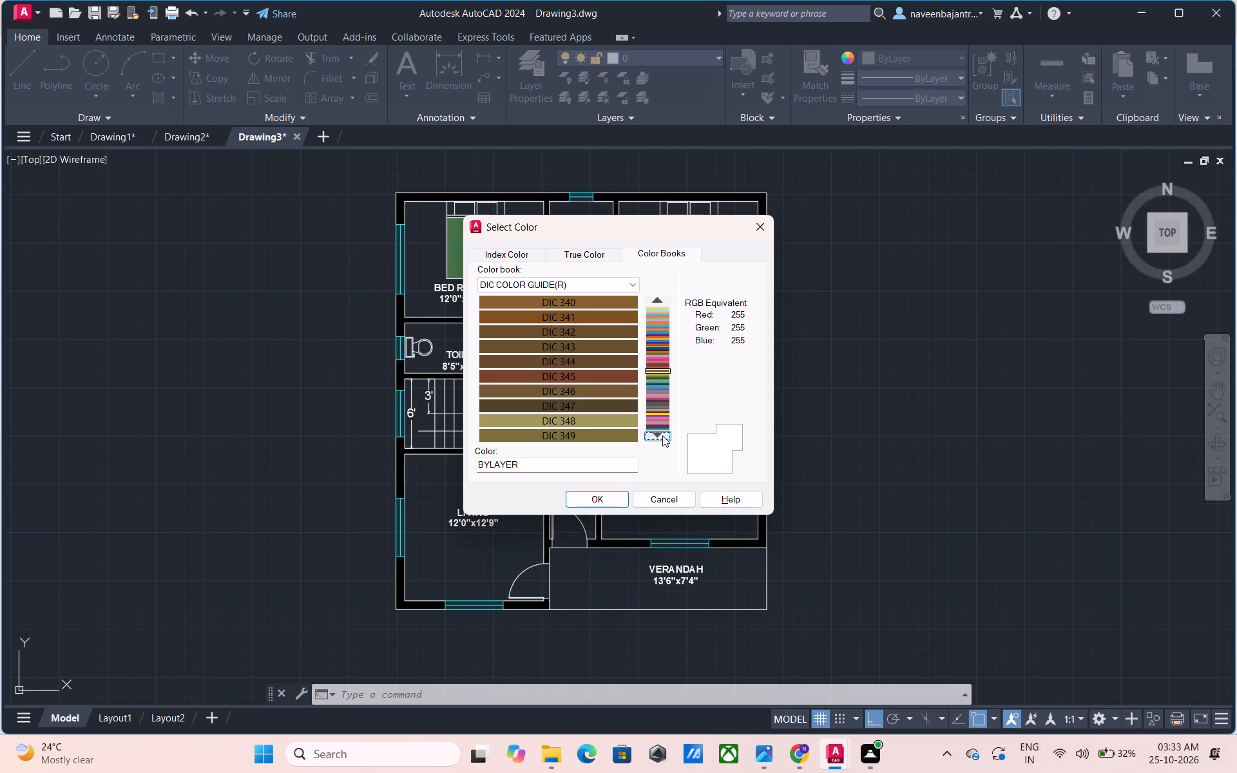
Look further through the DIC COLOR GUIDE(R) swatches, from DIC 340 up to DIC 603, for a new current drawing colour.
click(662, 435)
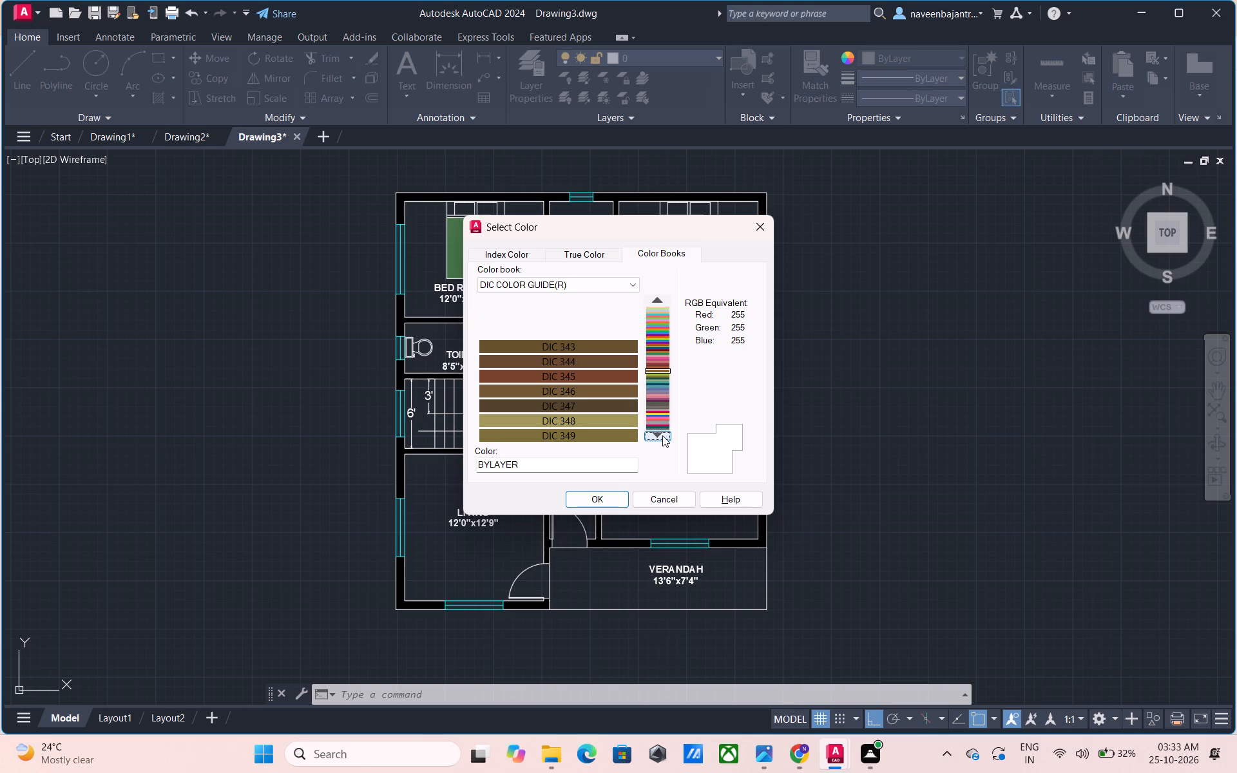
click(662, 435)
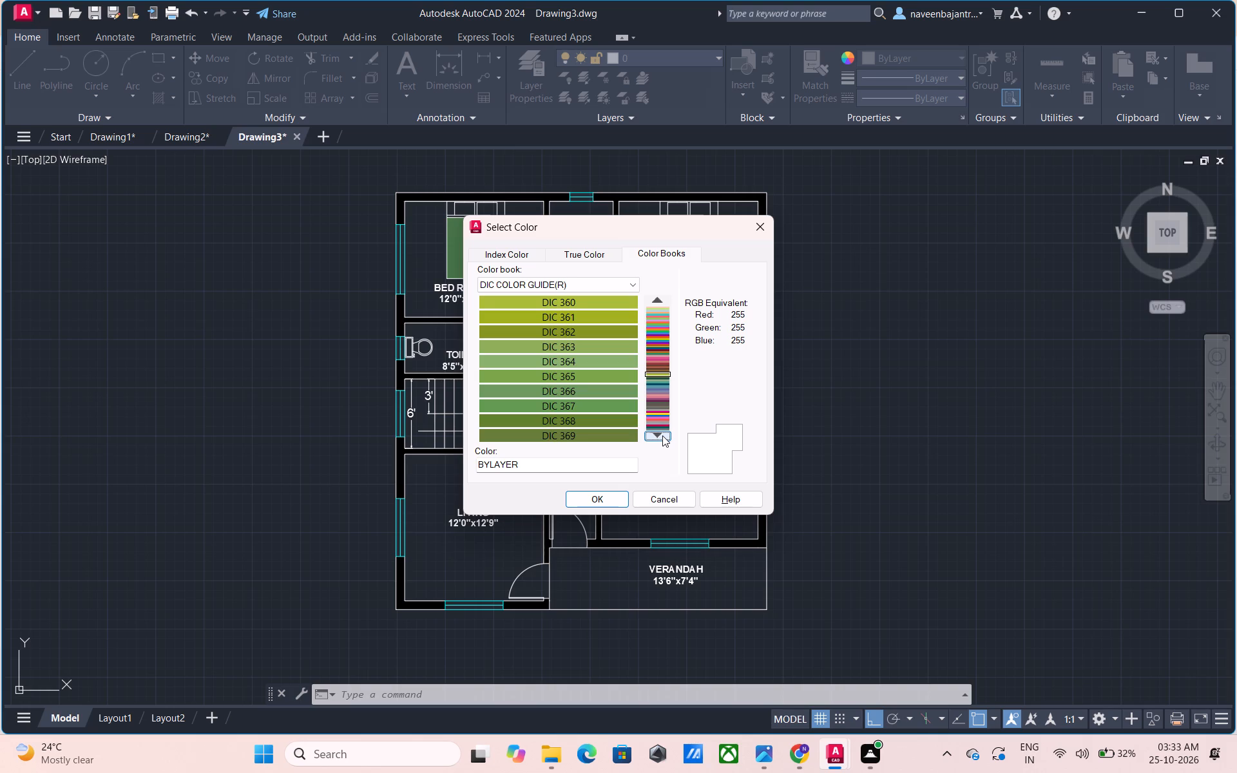
click(662, 435)
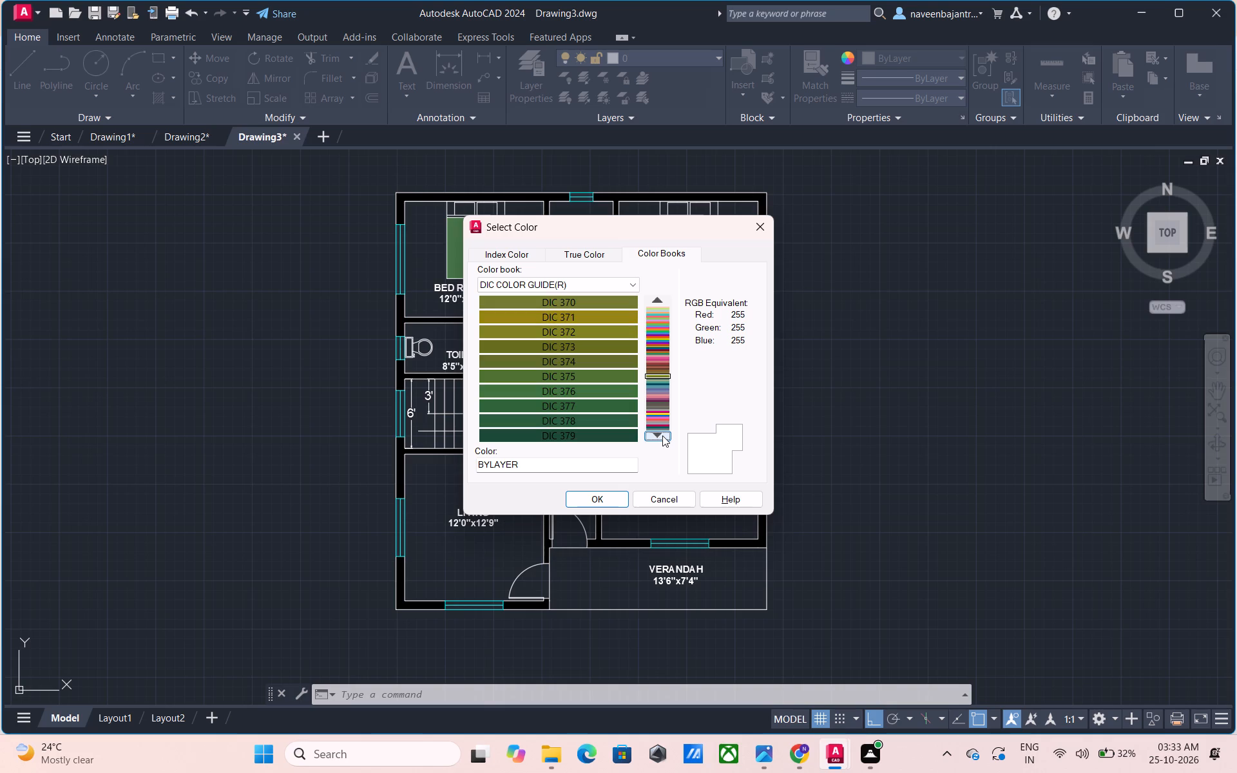
click(662, 435)
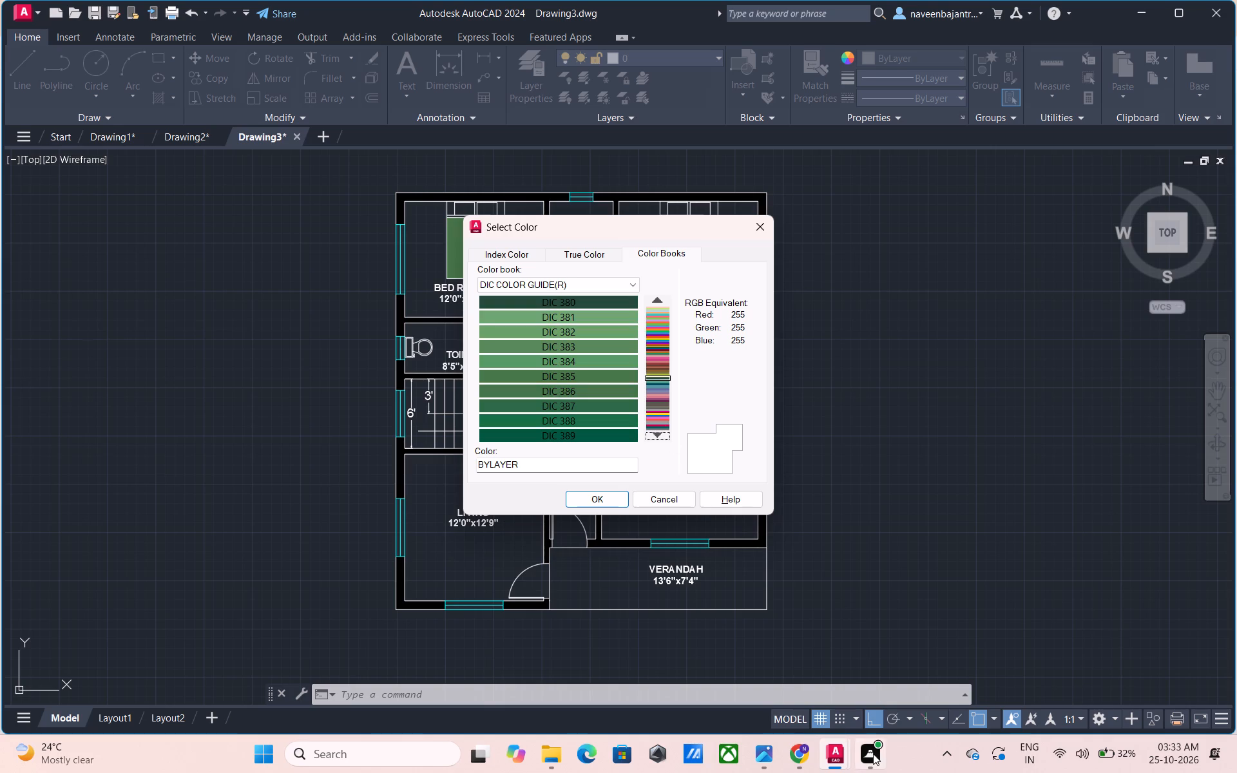
click(647, 436)
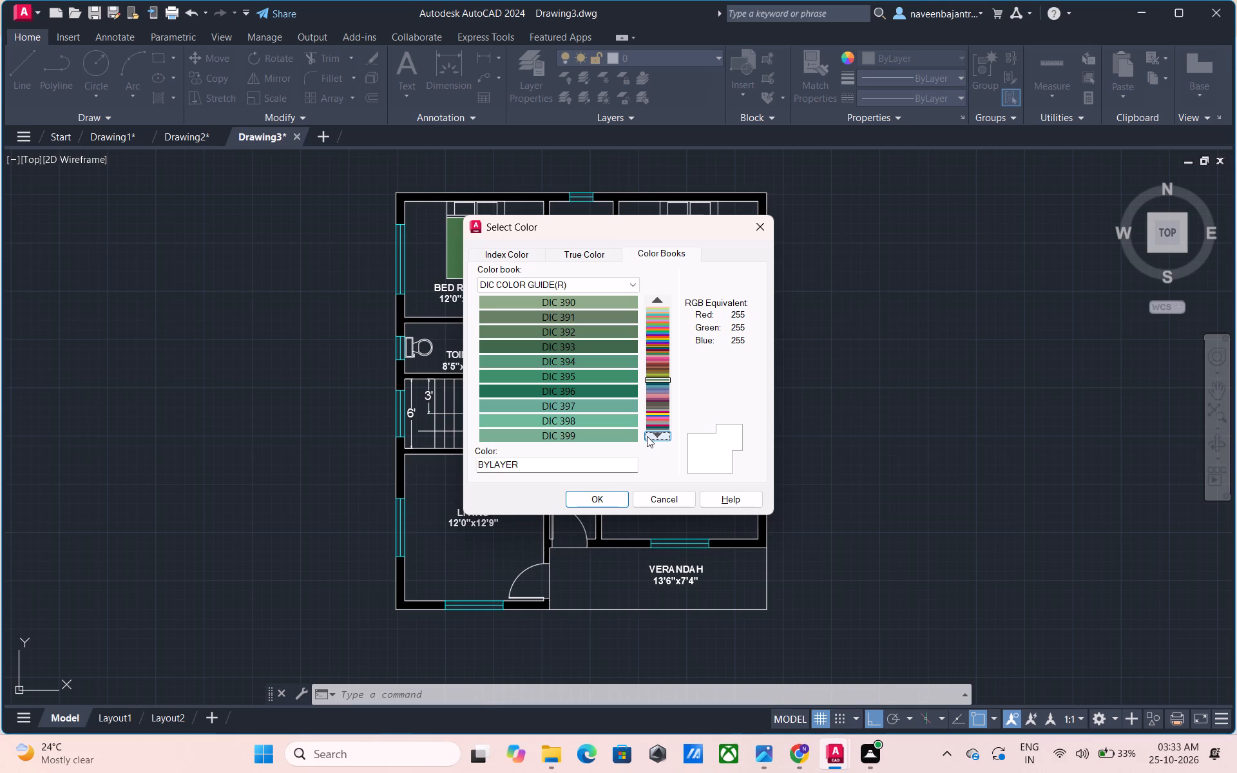
click(647, 436)
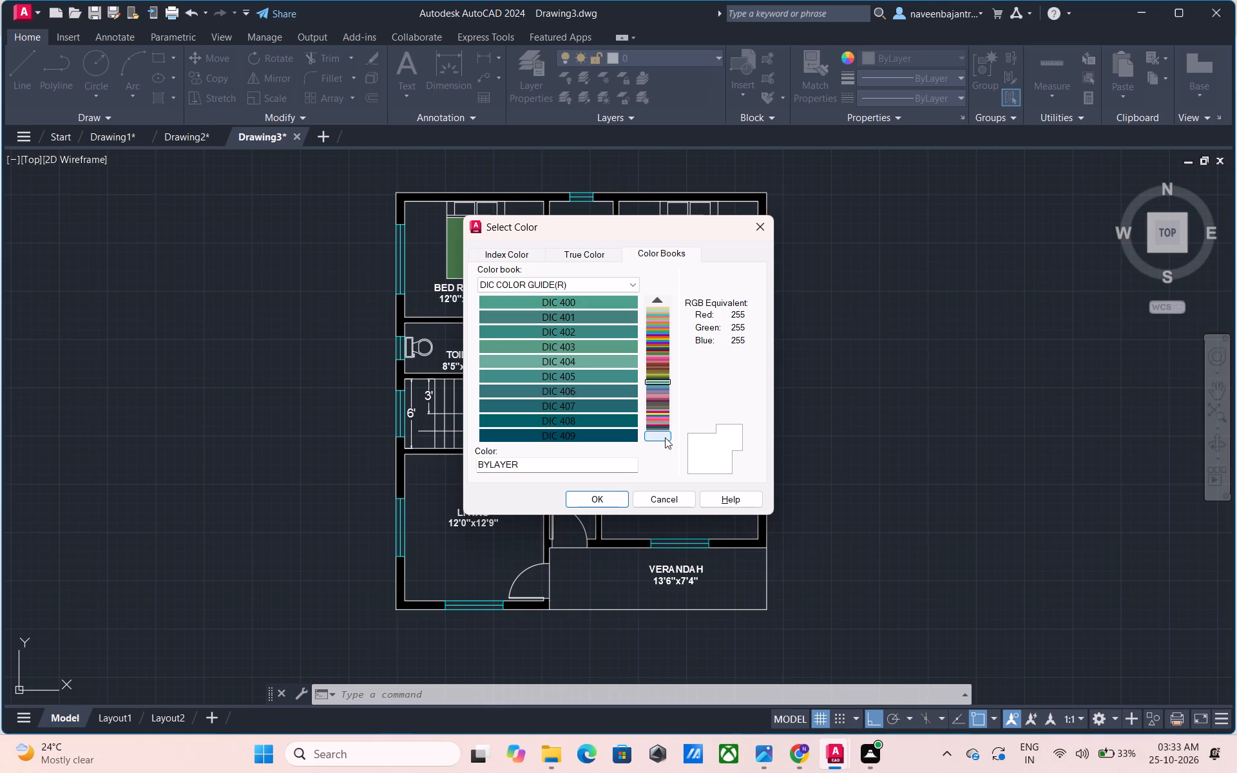
click(662, 437)
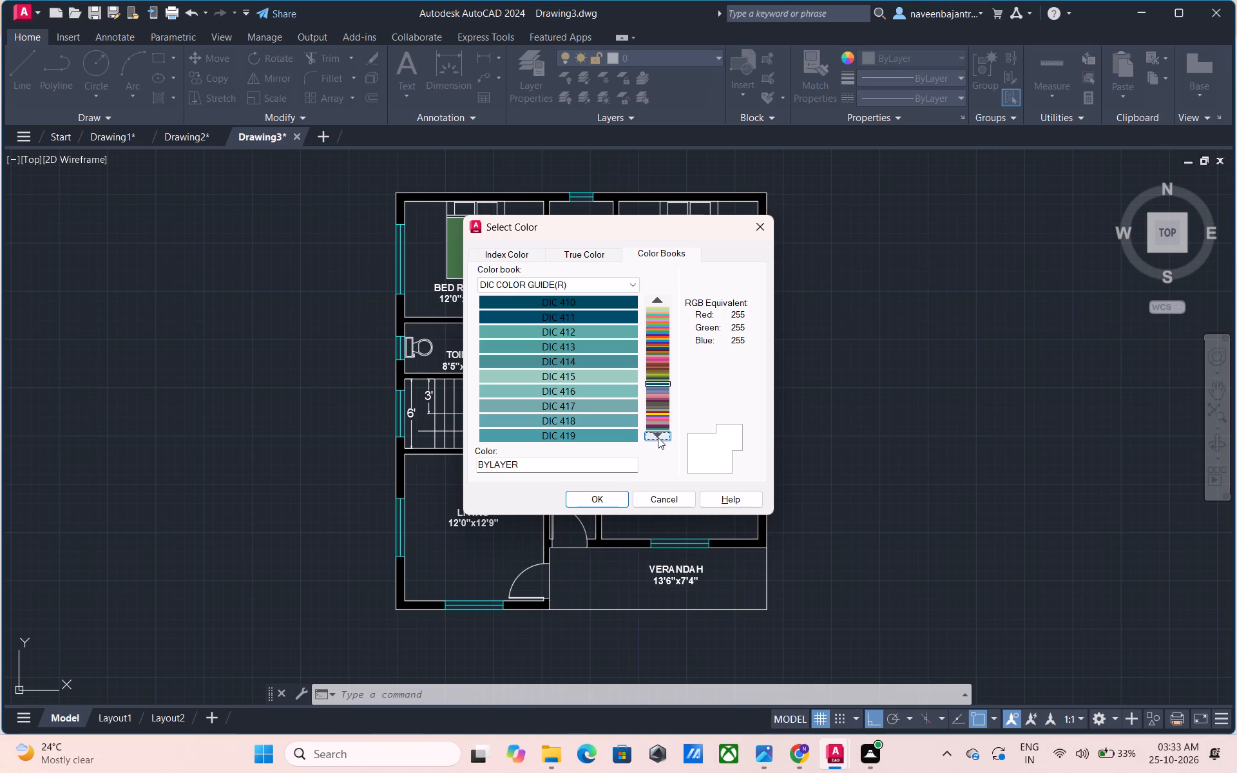
click(658, 437)
click(653, 439)
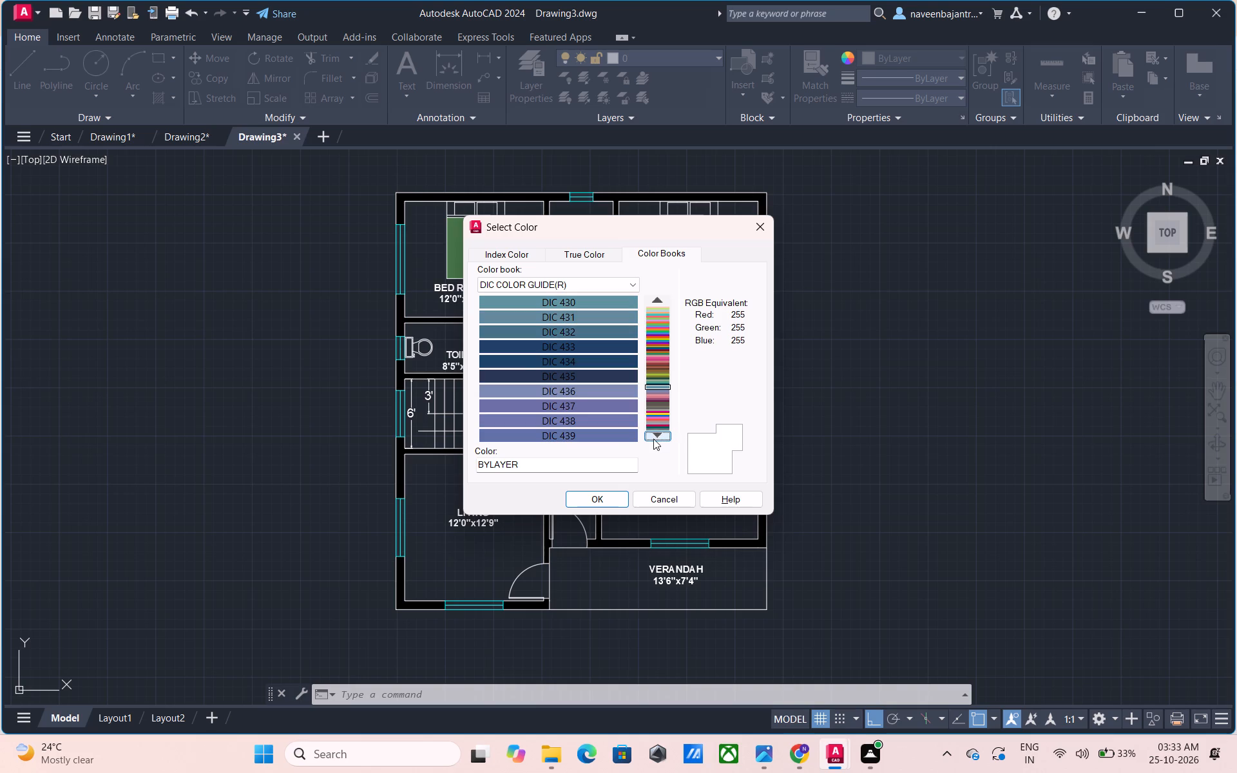
click(658, 435)
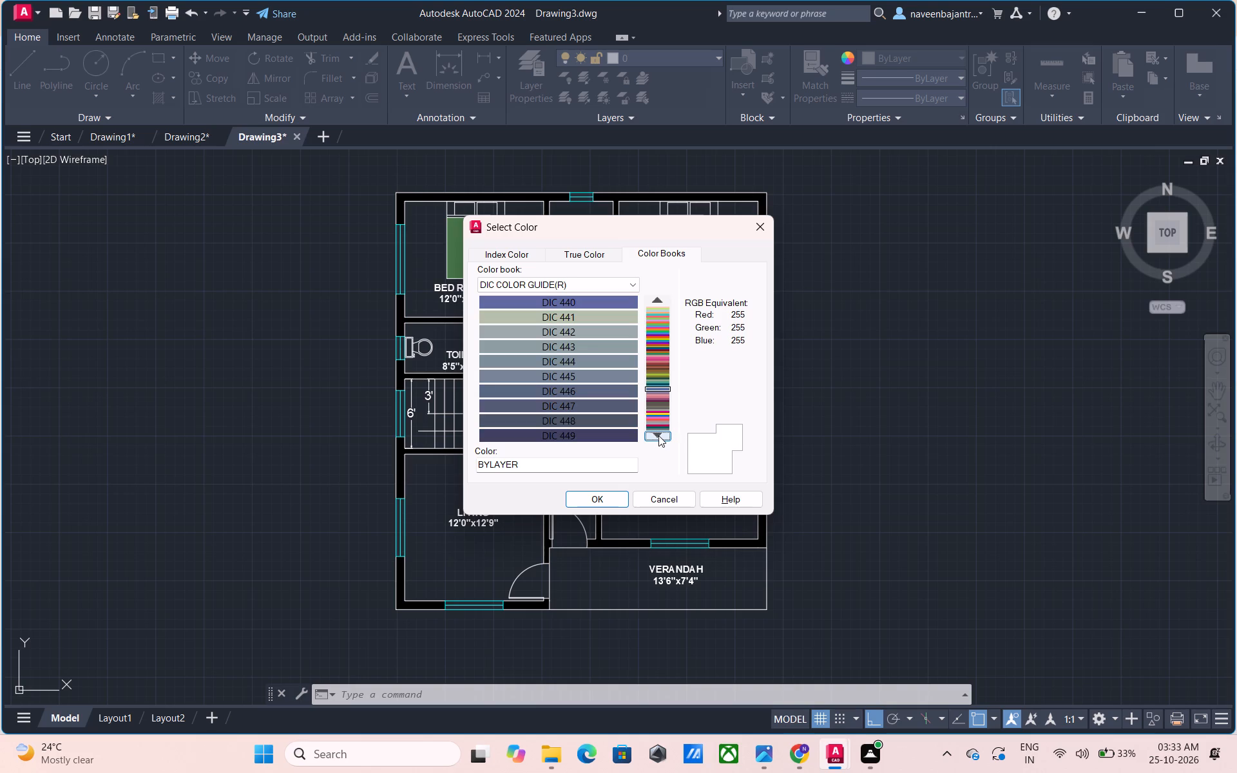
click(658, 435)
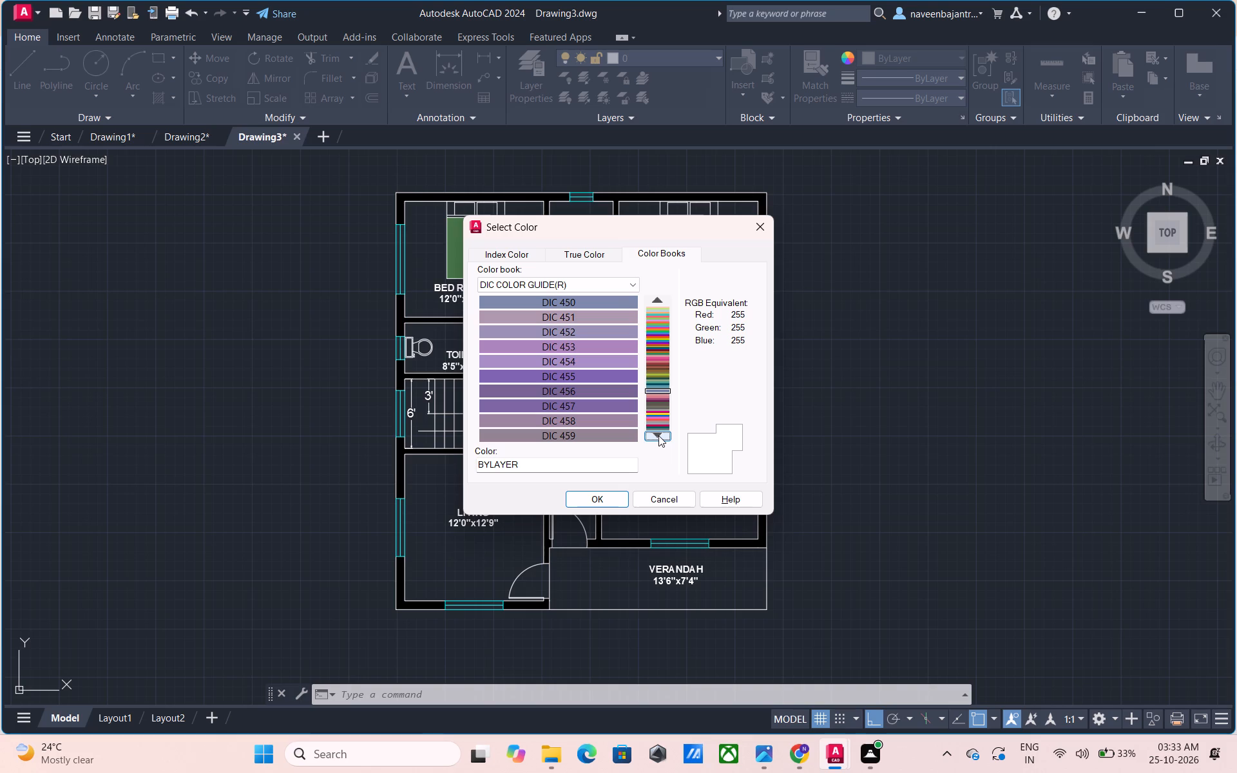
click(659, 435)
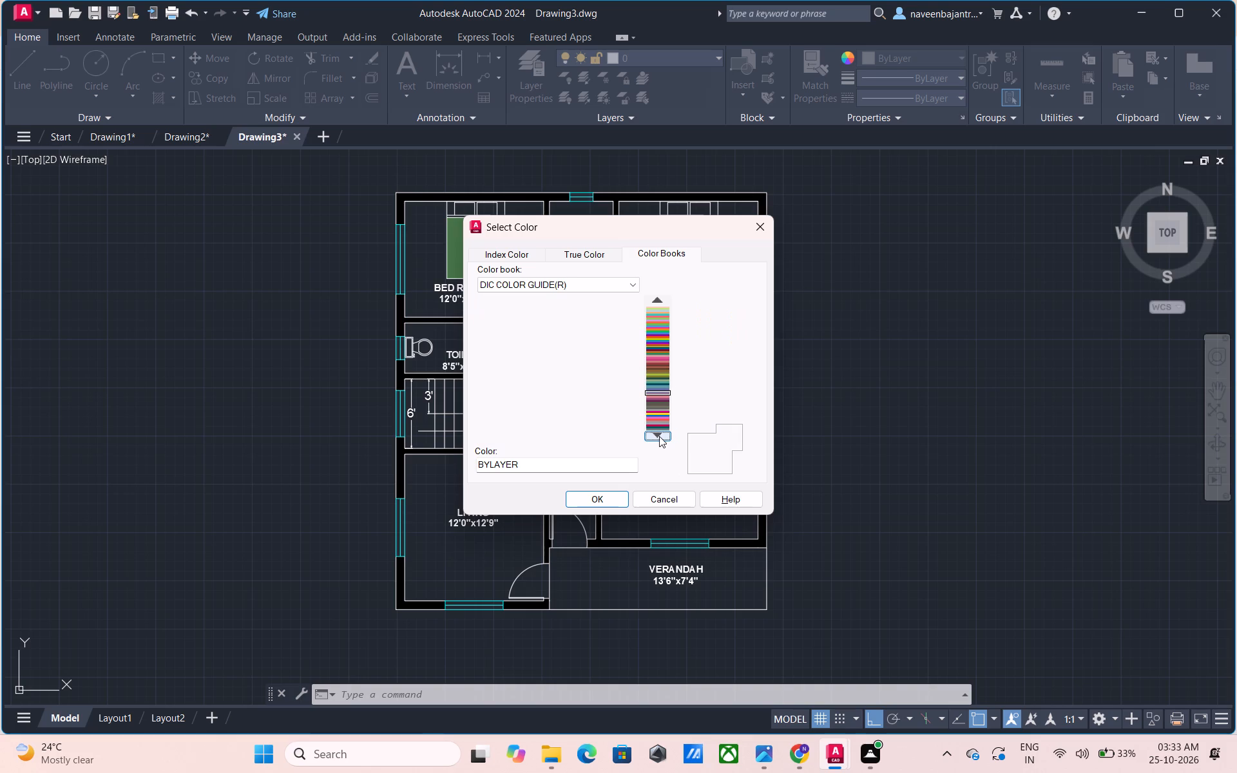
click(655, 437)
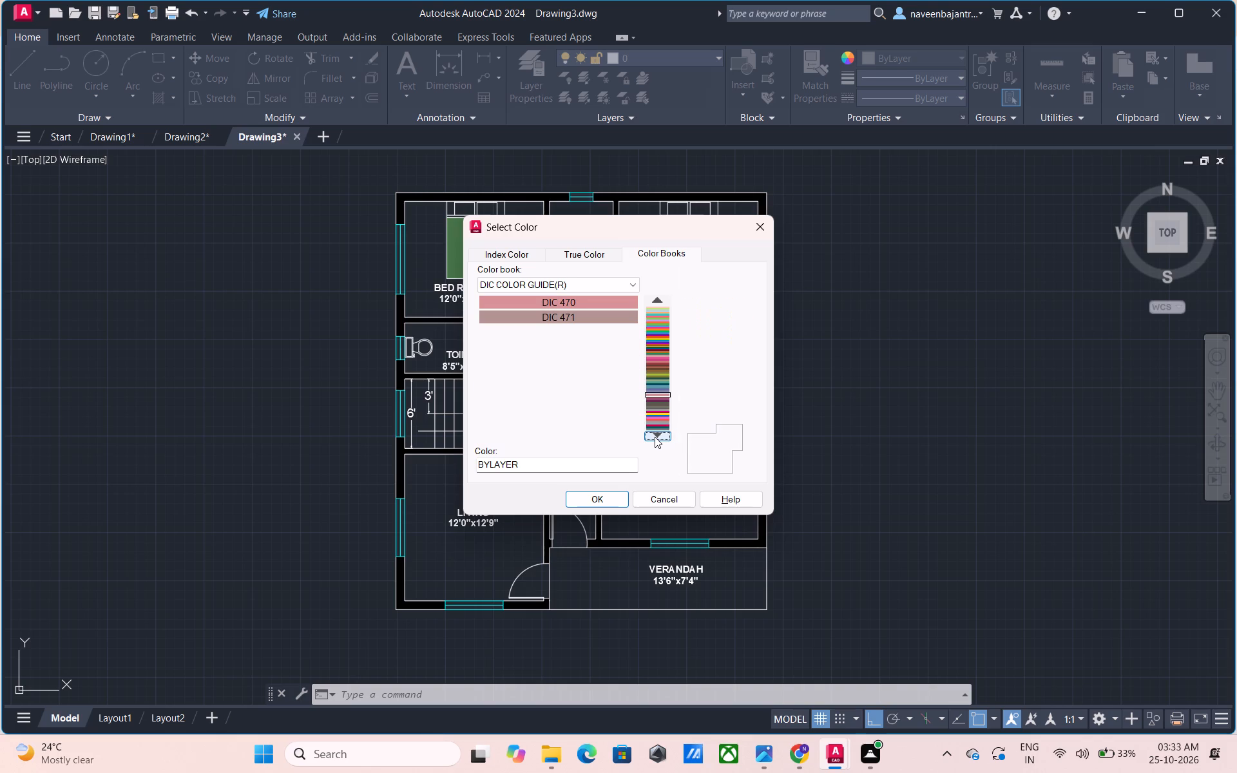
click(655, 437)
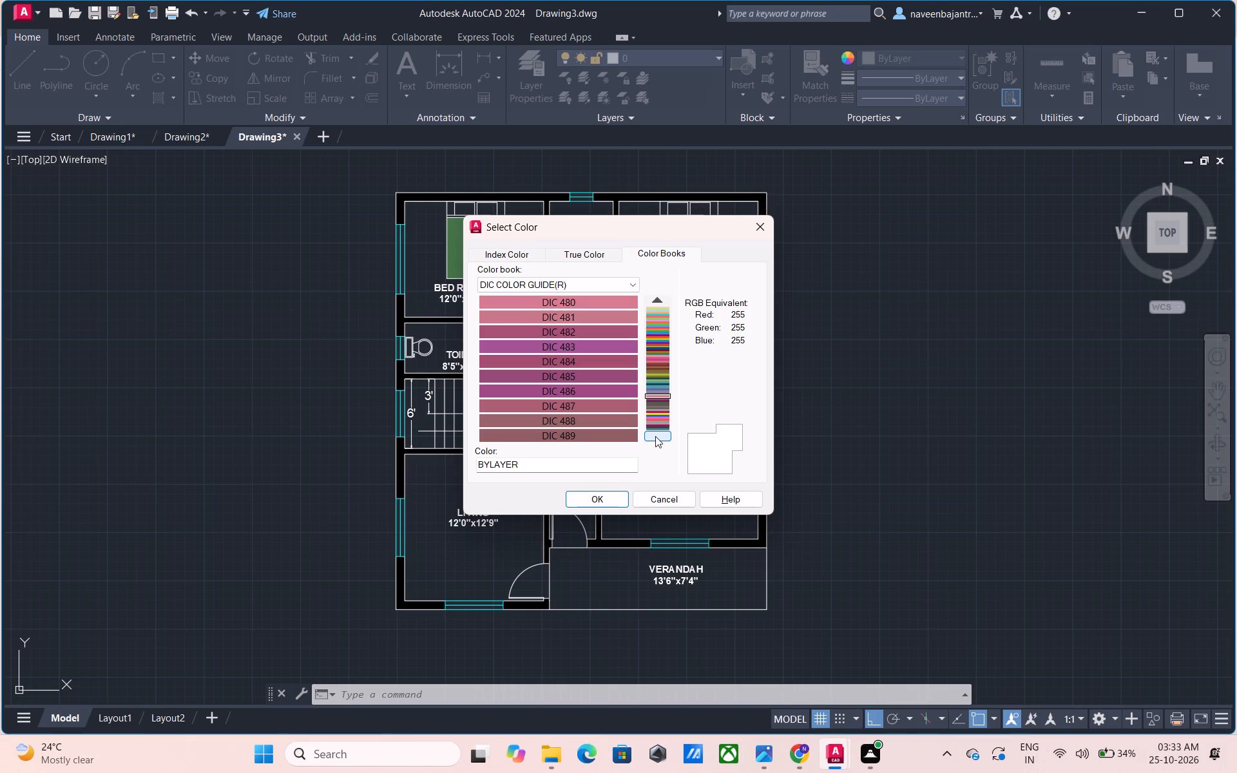
click(655, 436)
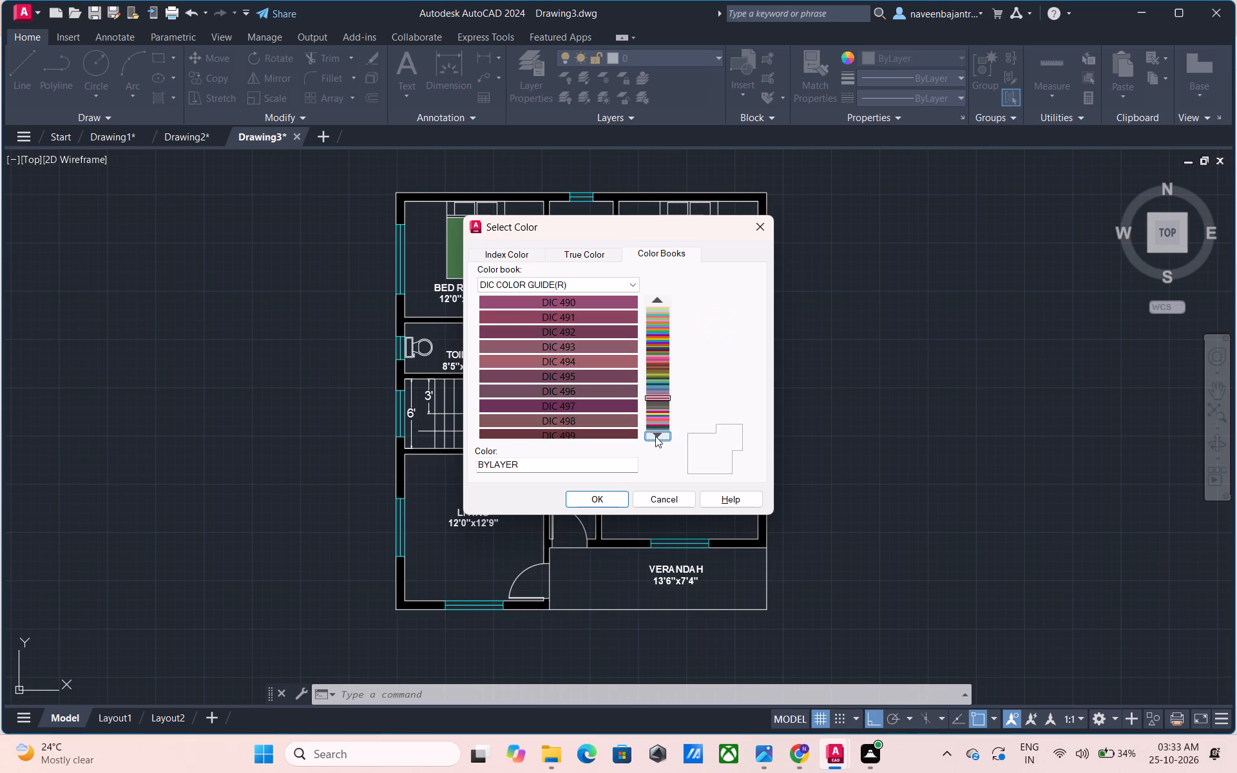
click(655, 436)
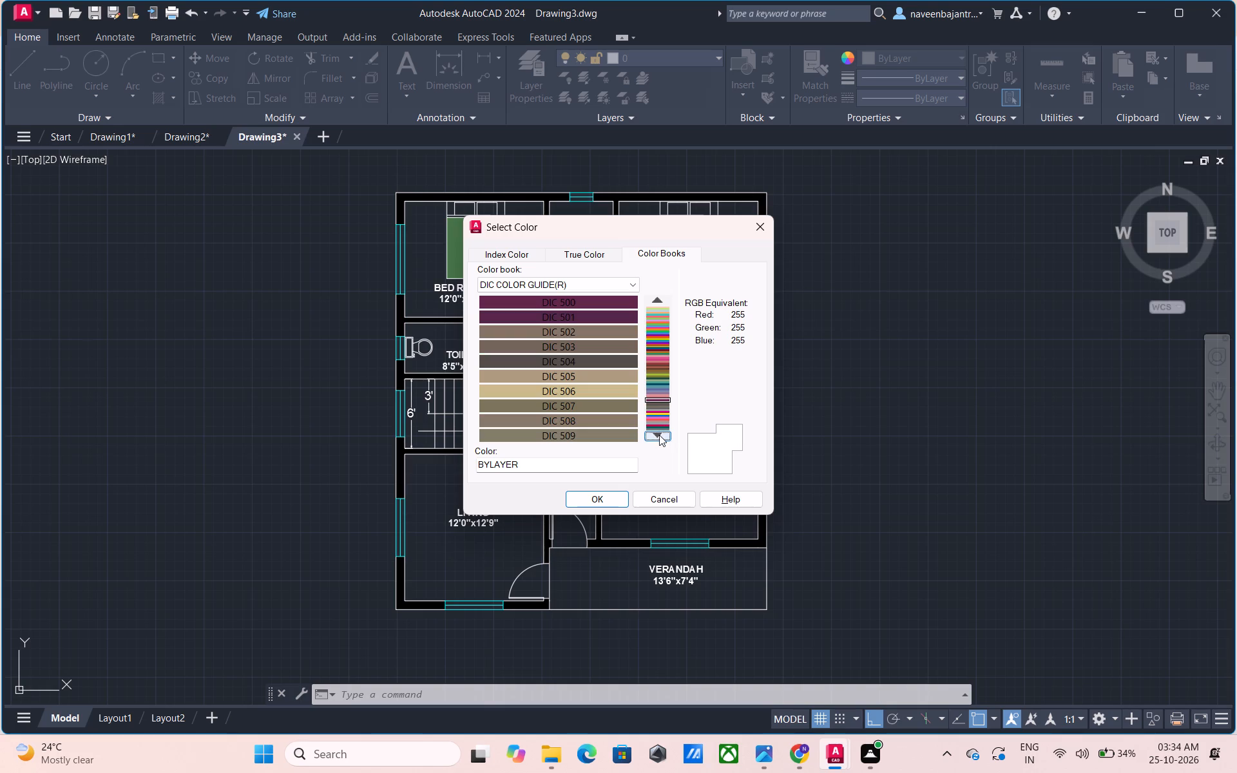
click(657, 435)
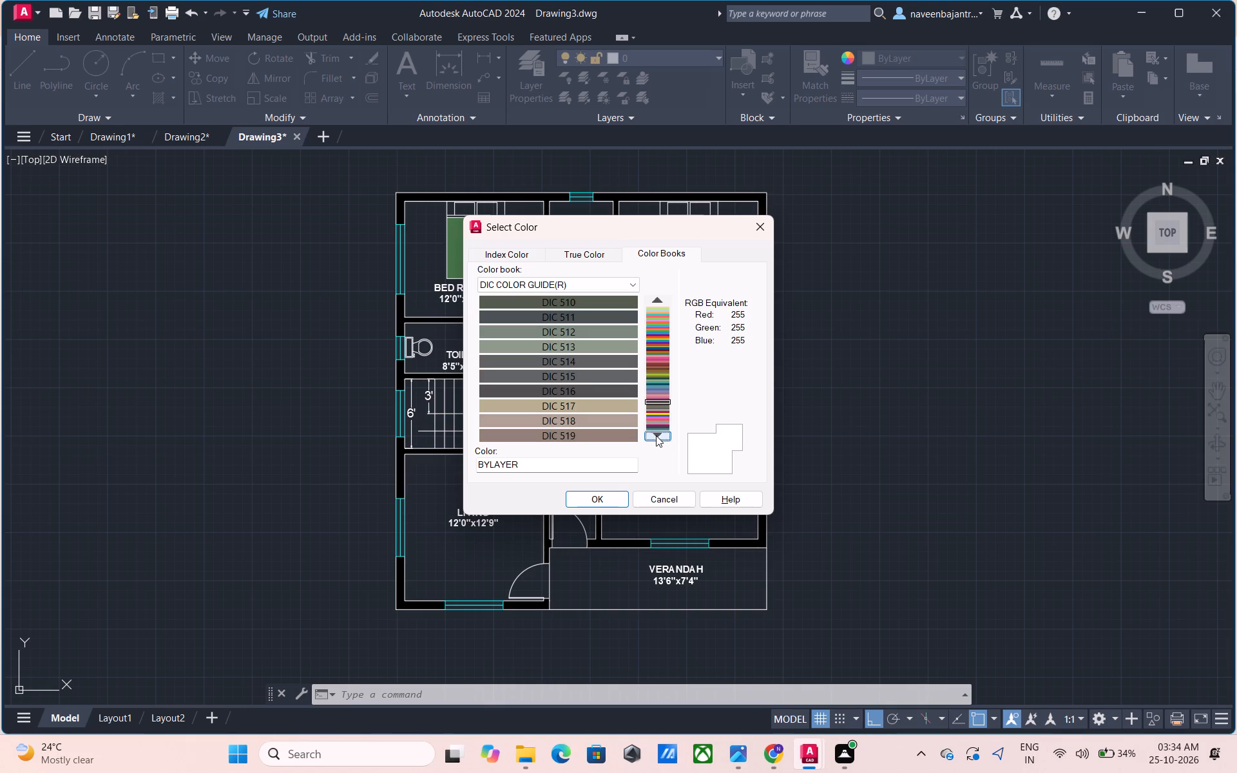
click(656, 435)
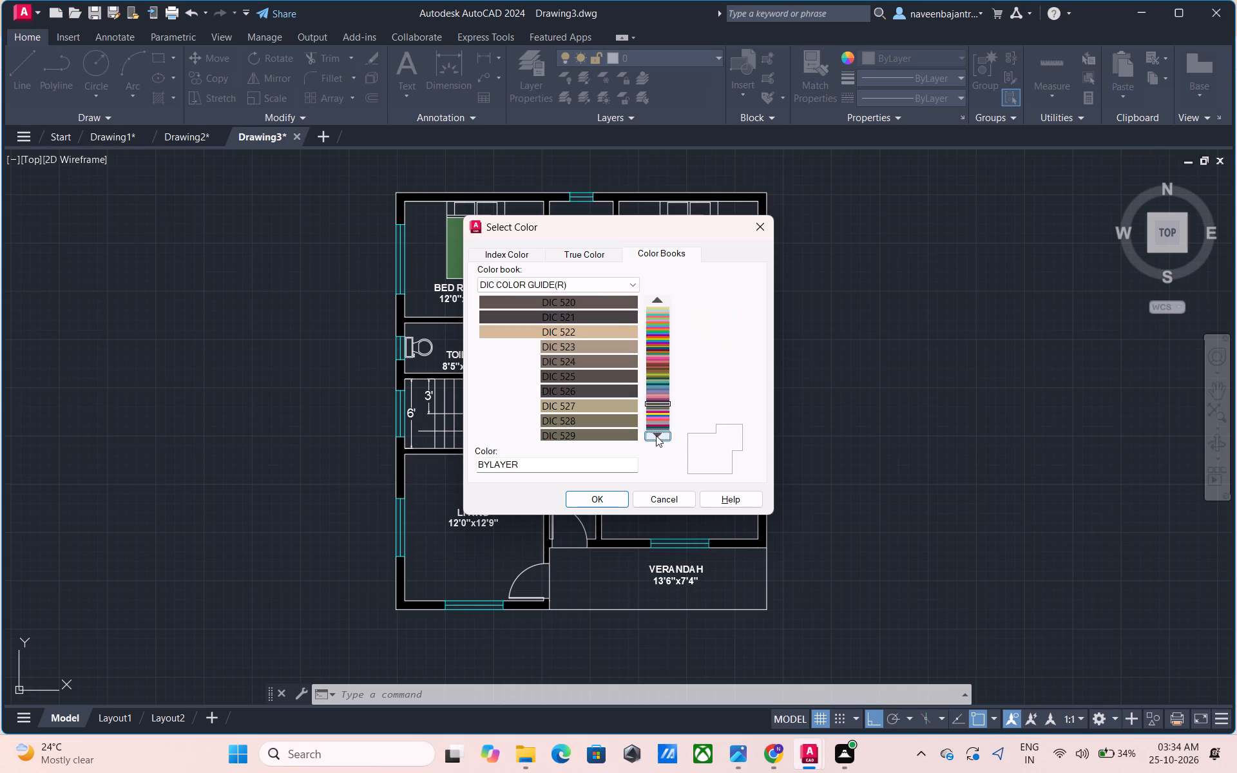
click(656, 435)
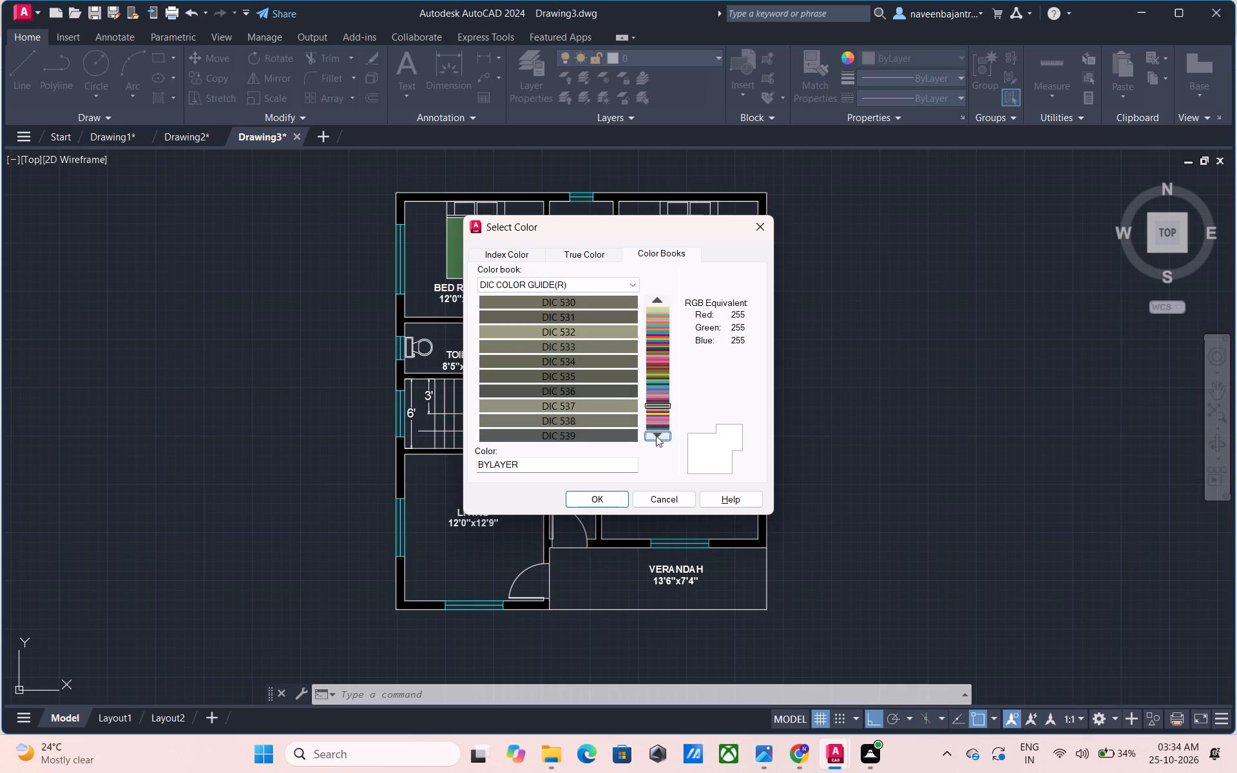
click(656, 435)
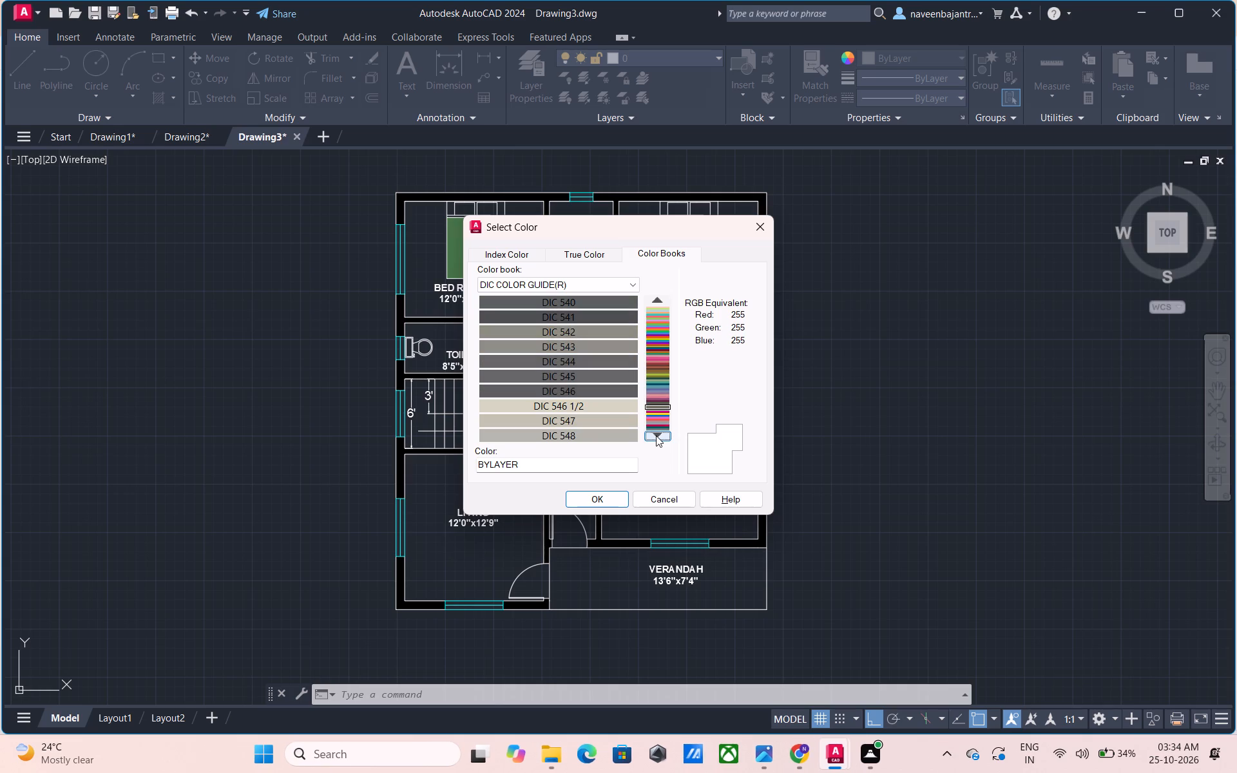
click(656, 435)
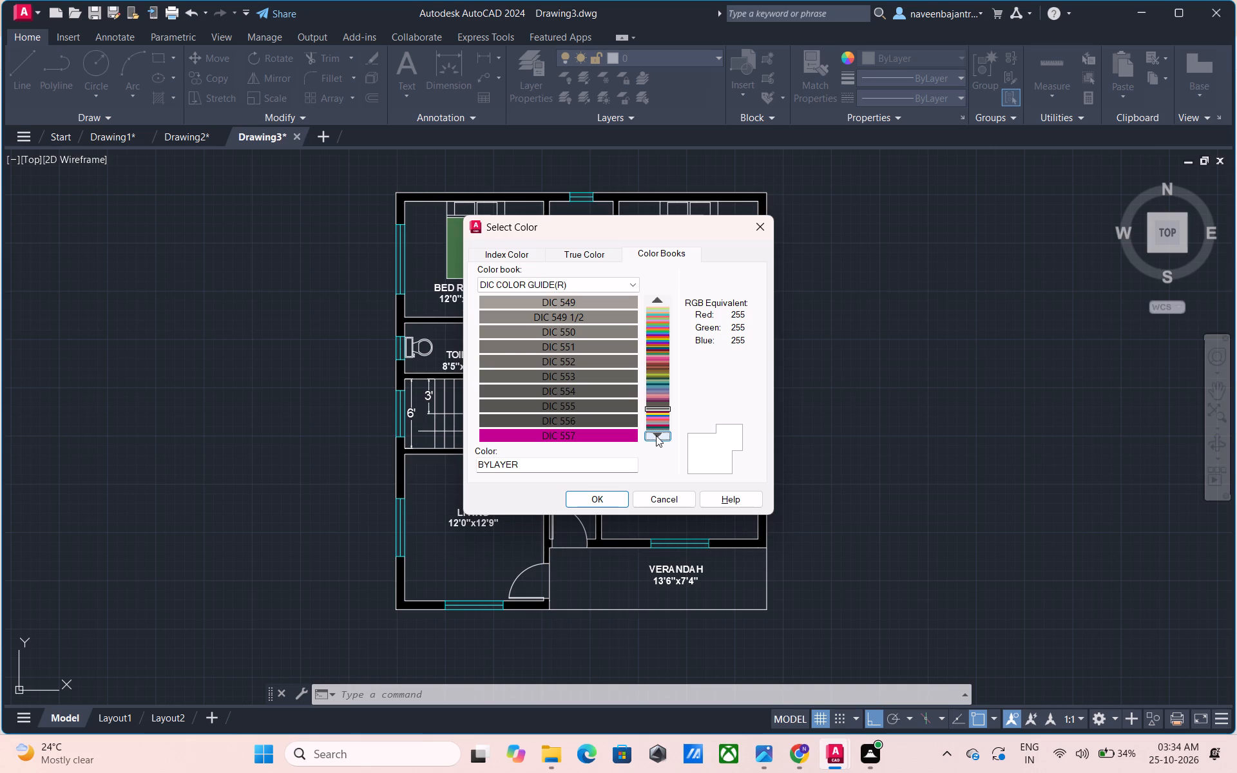
click(656, 435)
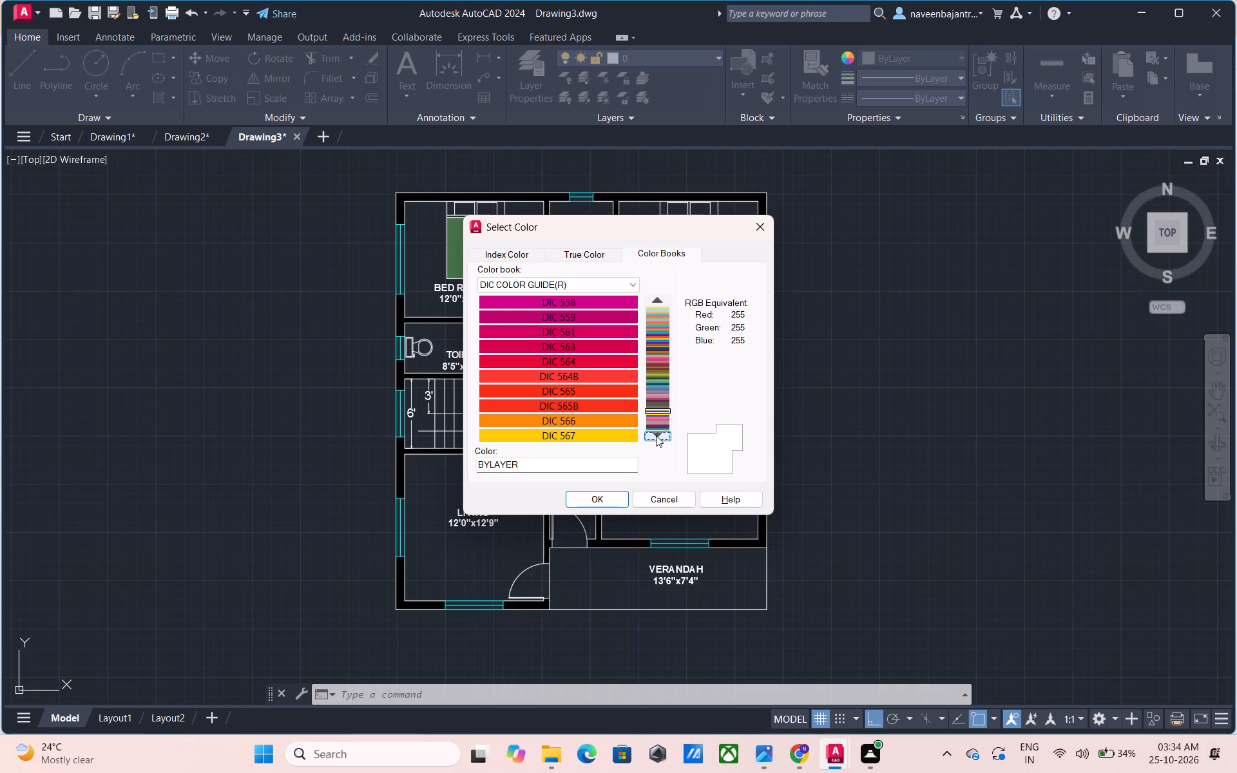
click(656, 435)
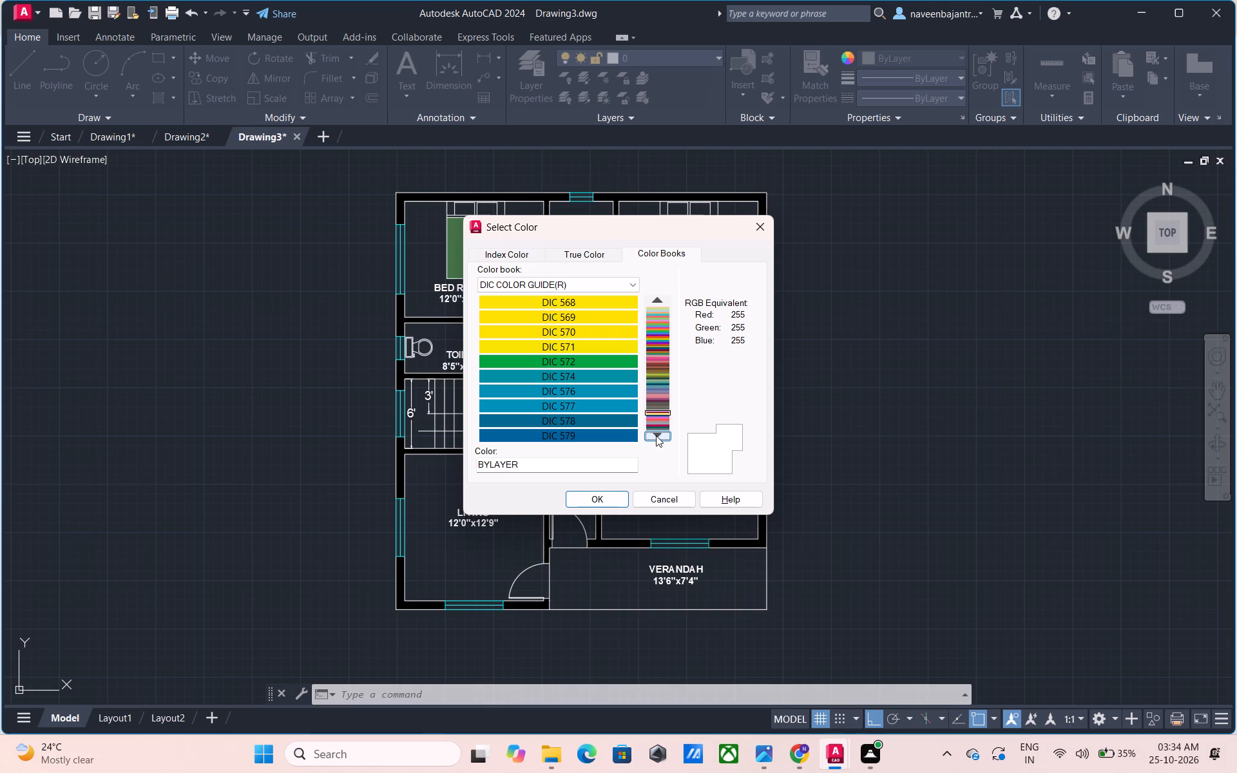
click(656, 435)
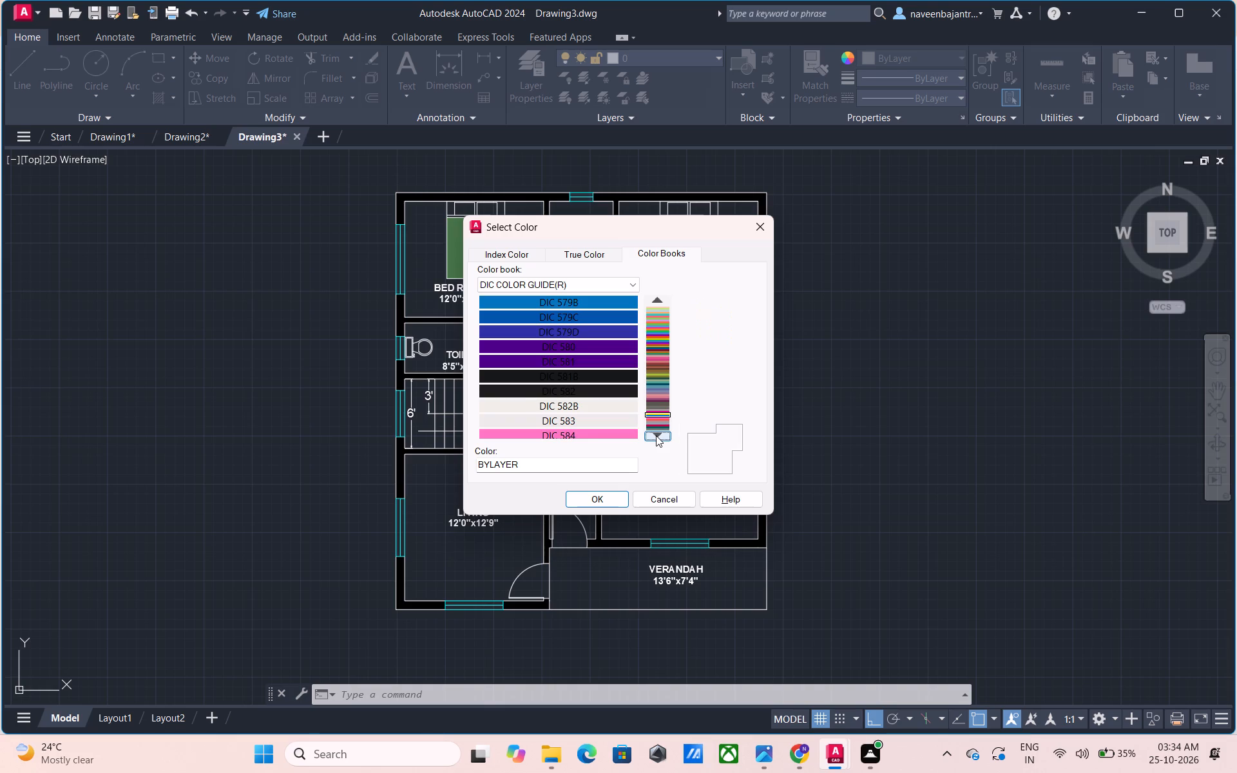
click(656, 435)
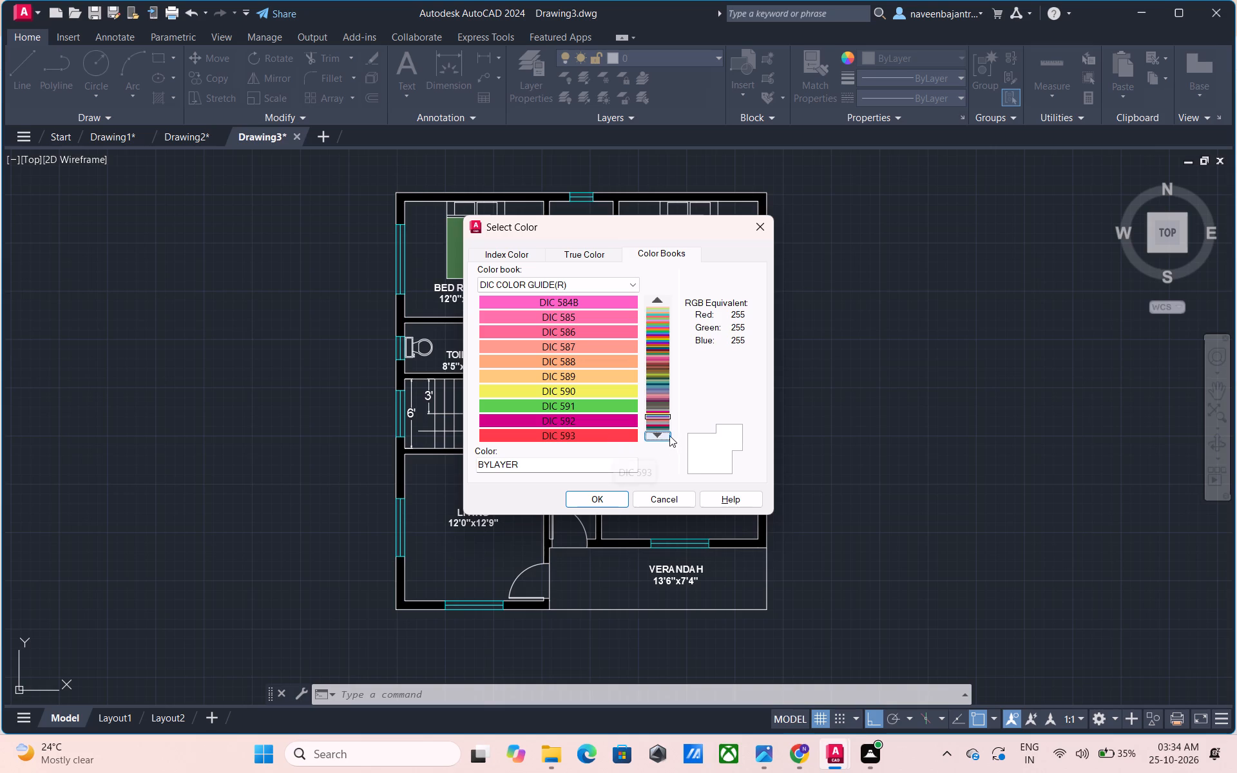
click(666, 435)
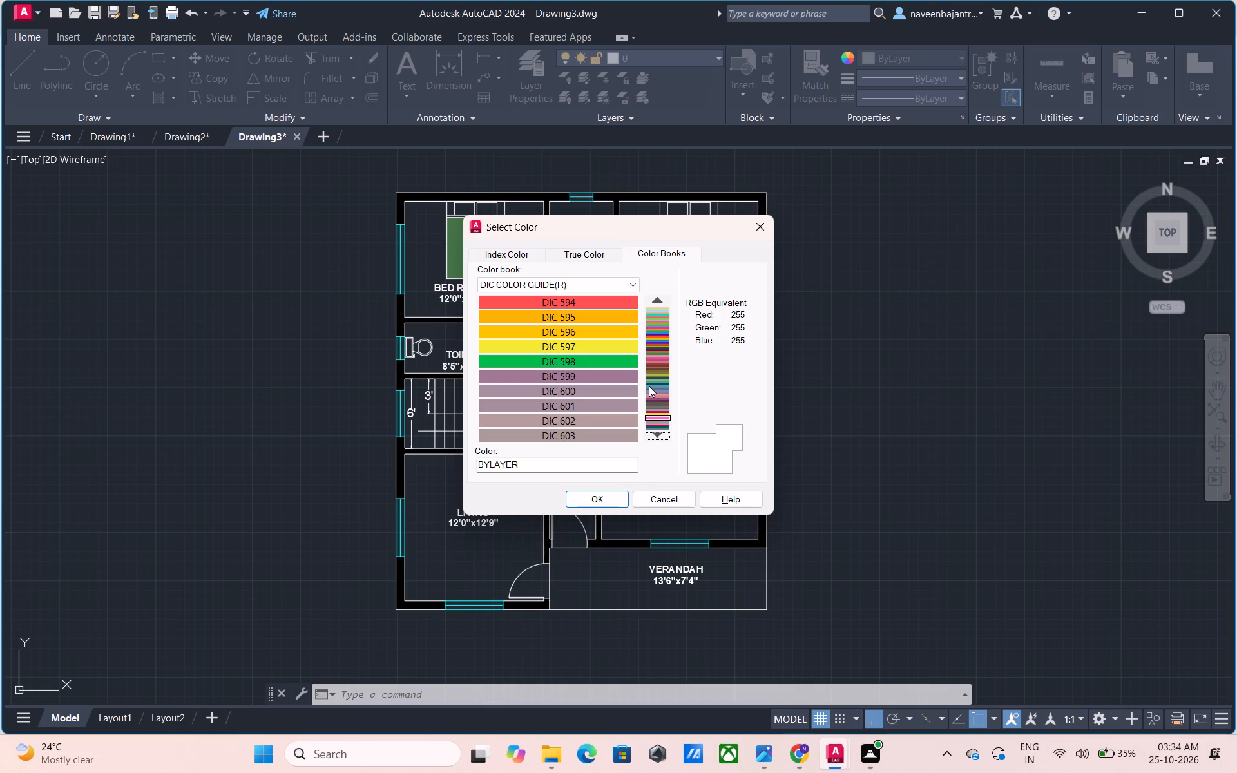
Look back through the DIC COLOR GUIDE(R) swatches, from DIC 594 down to DIC 230, for a new current drawing colour.
click(655, 299)
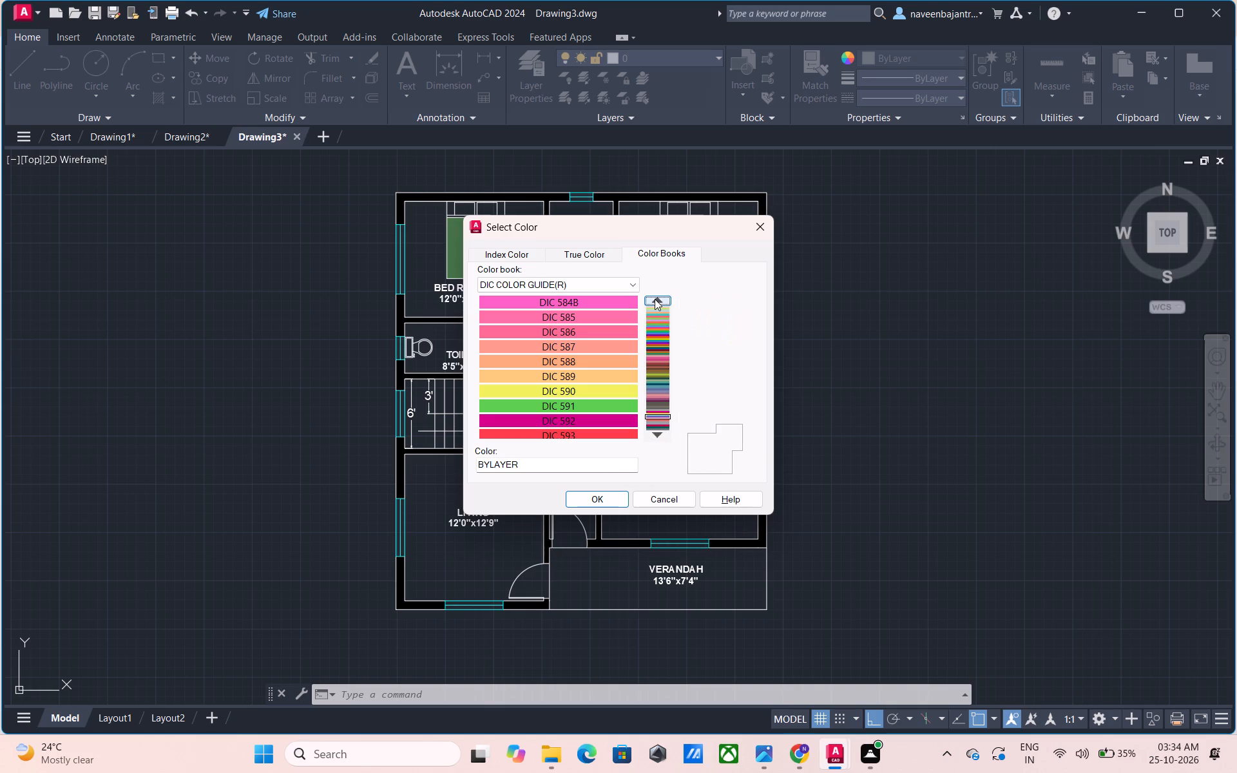
click(655, 299)
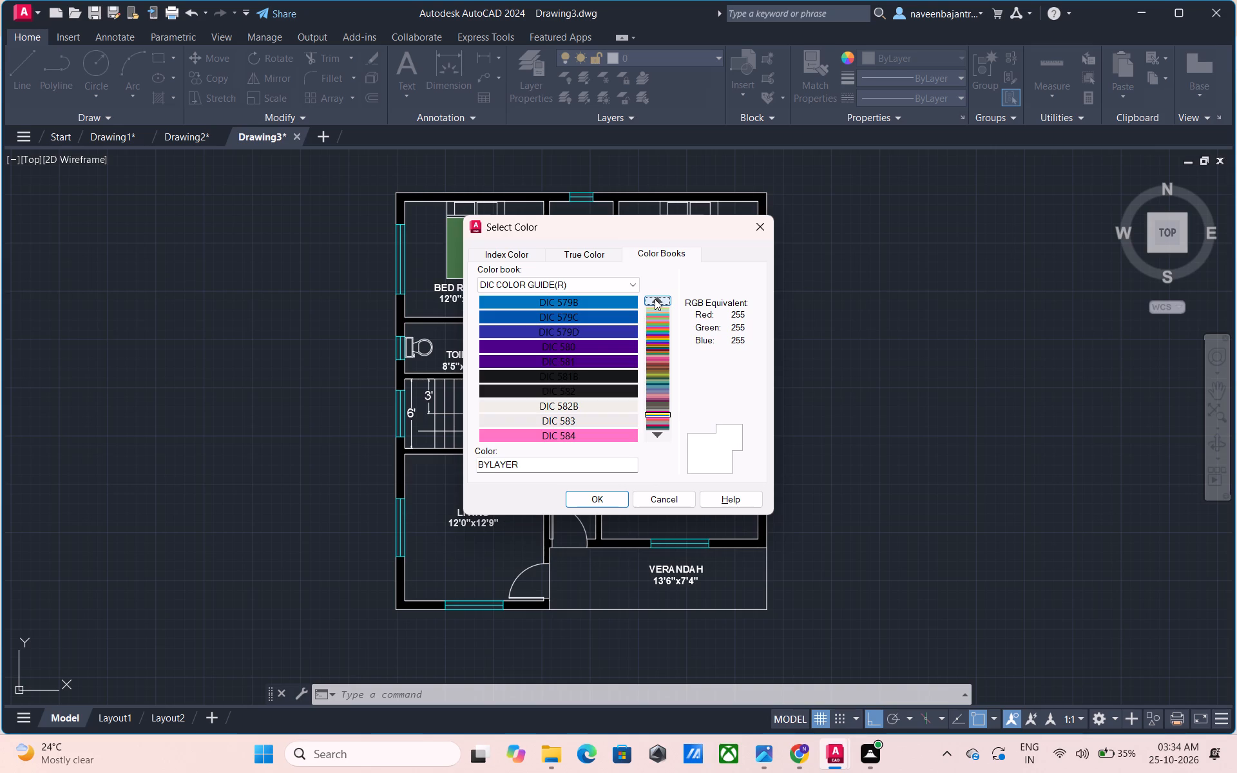
click(655, 299)
click(655, 299)
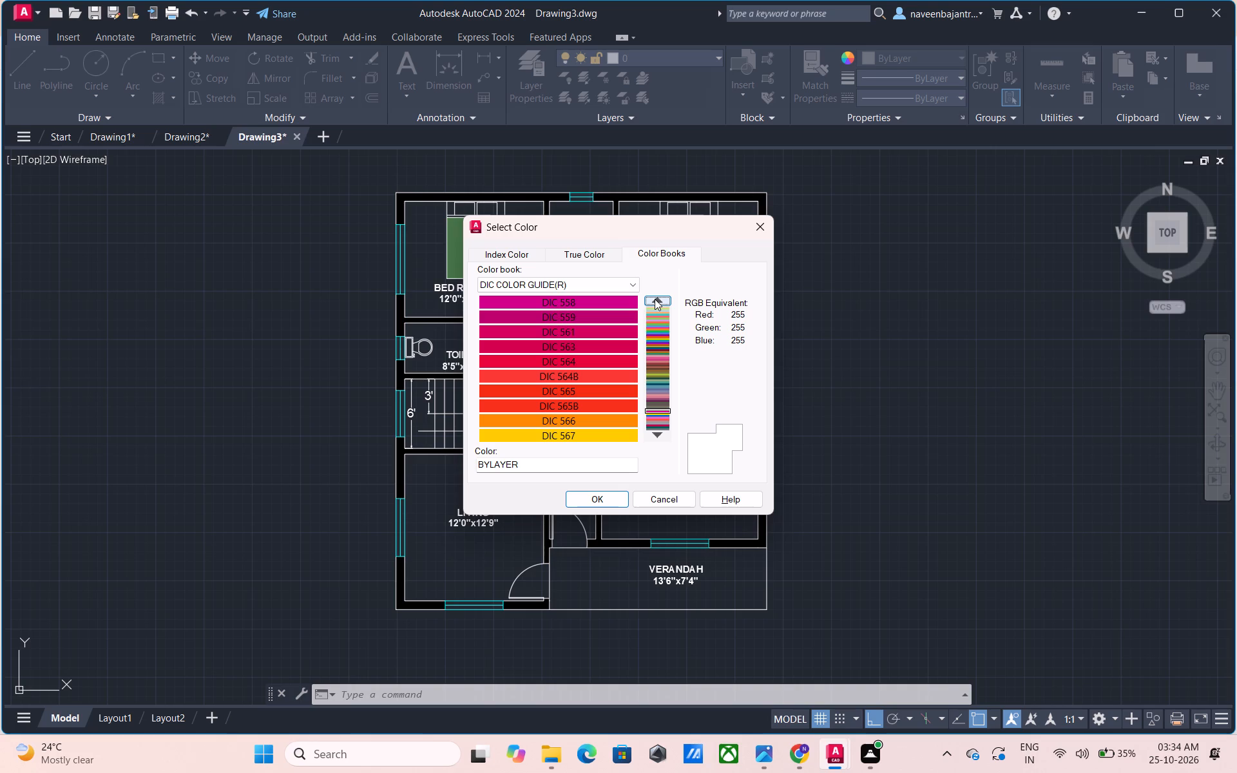
click(655, 299)
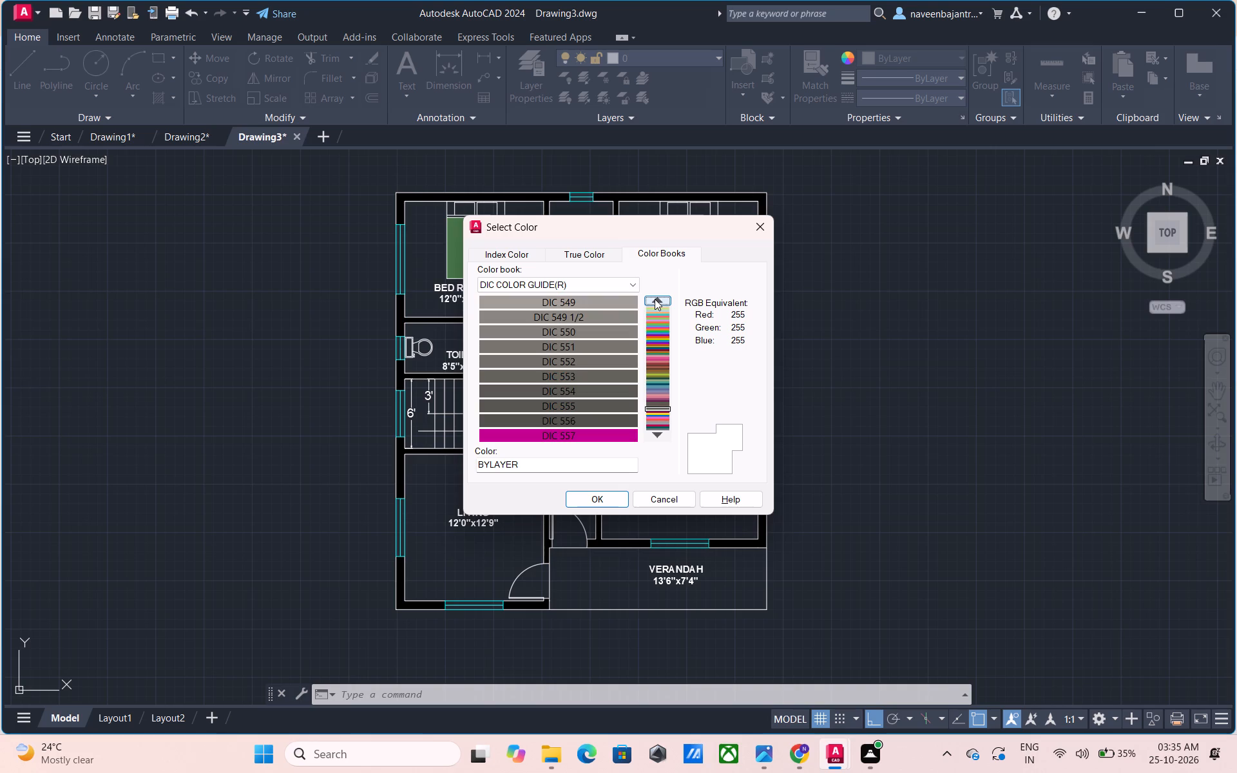
click(655, 299)
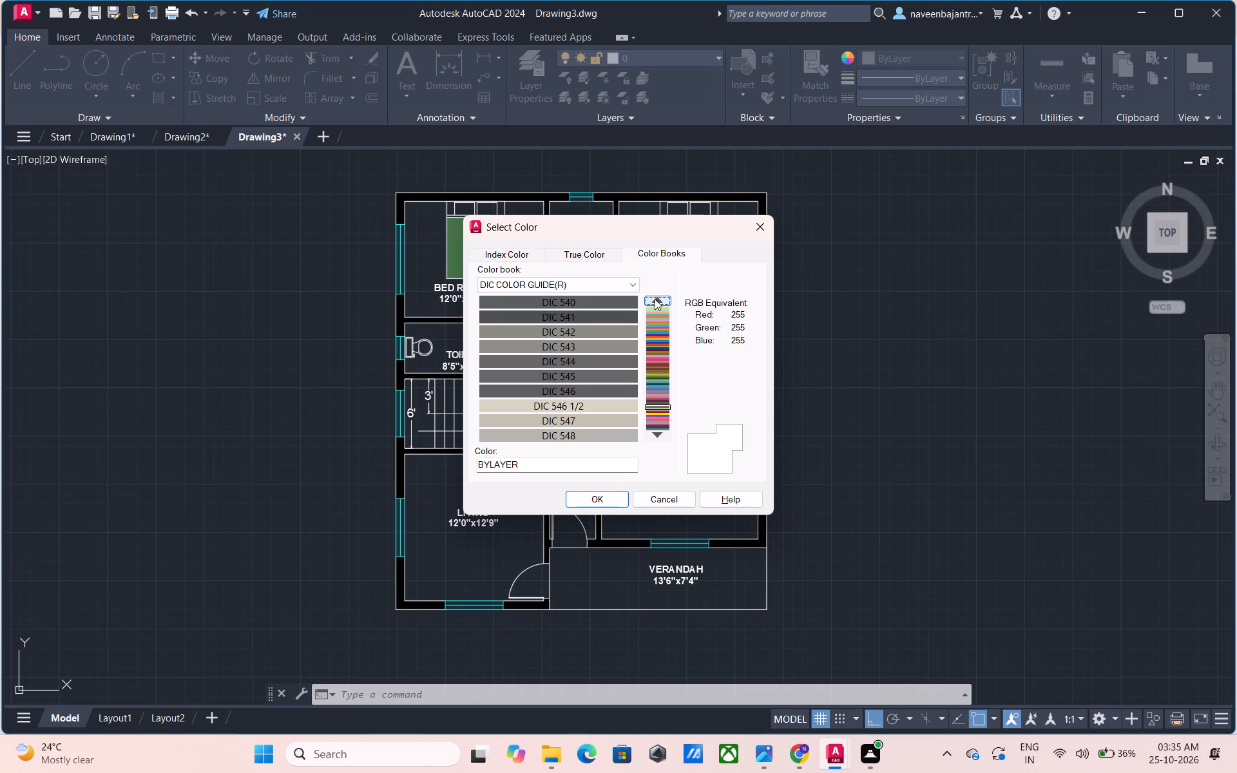
click(655, 299)
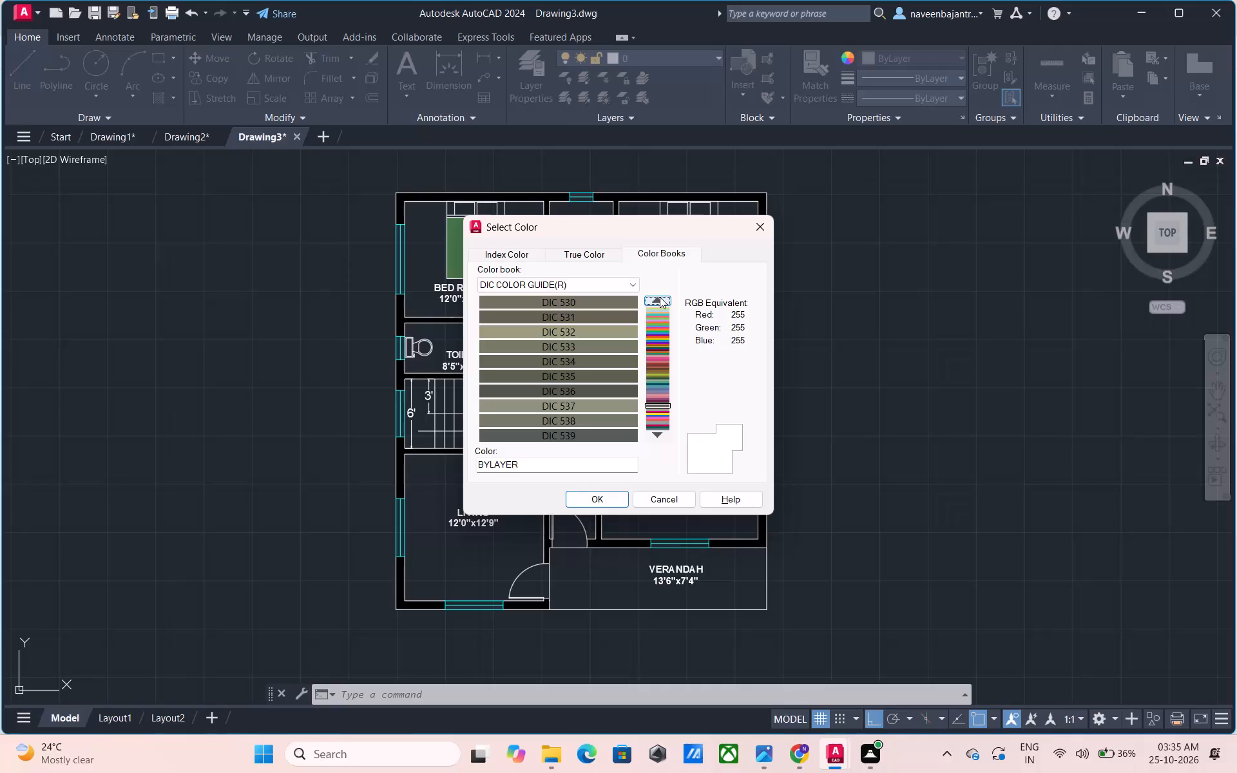
click(657, 298)
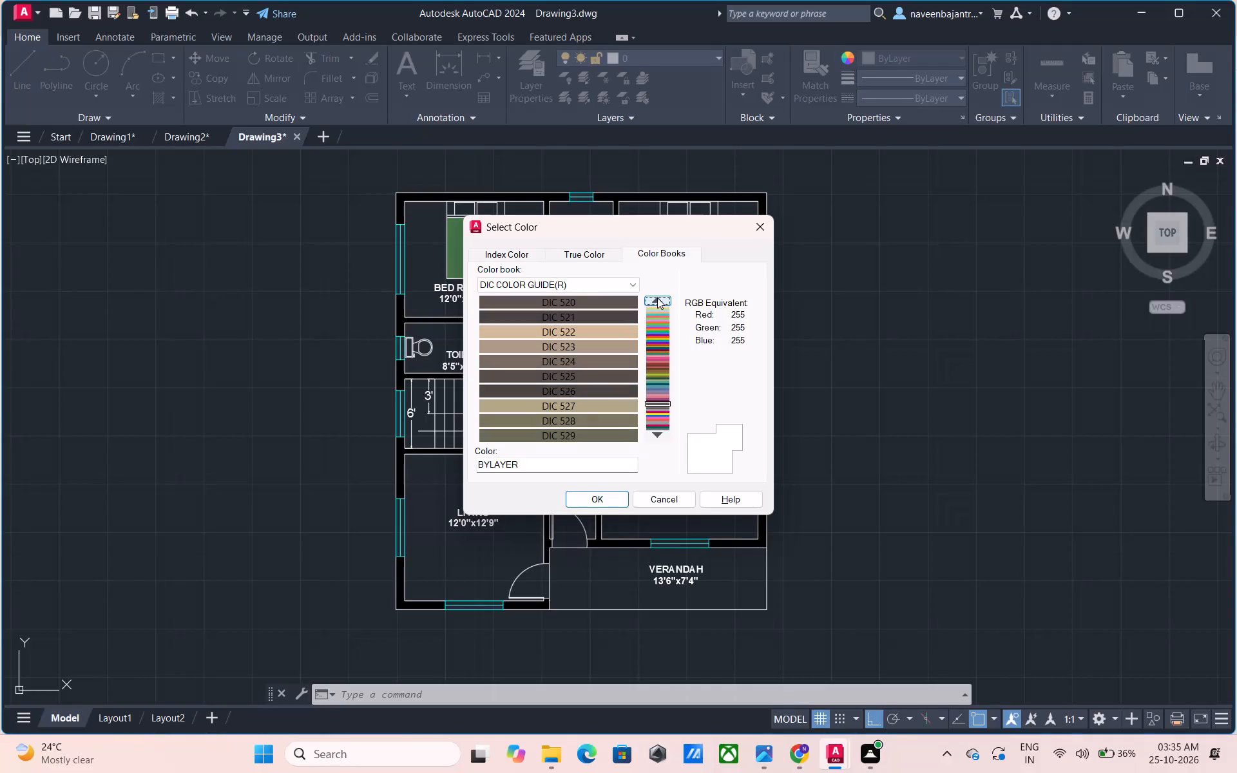
click(657, 298)
click(657, 298)
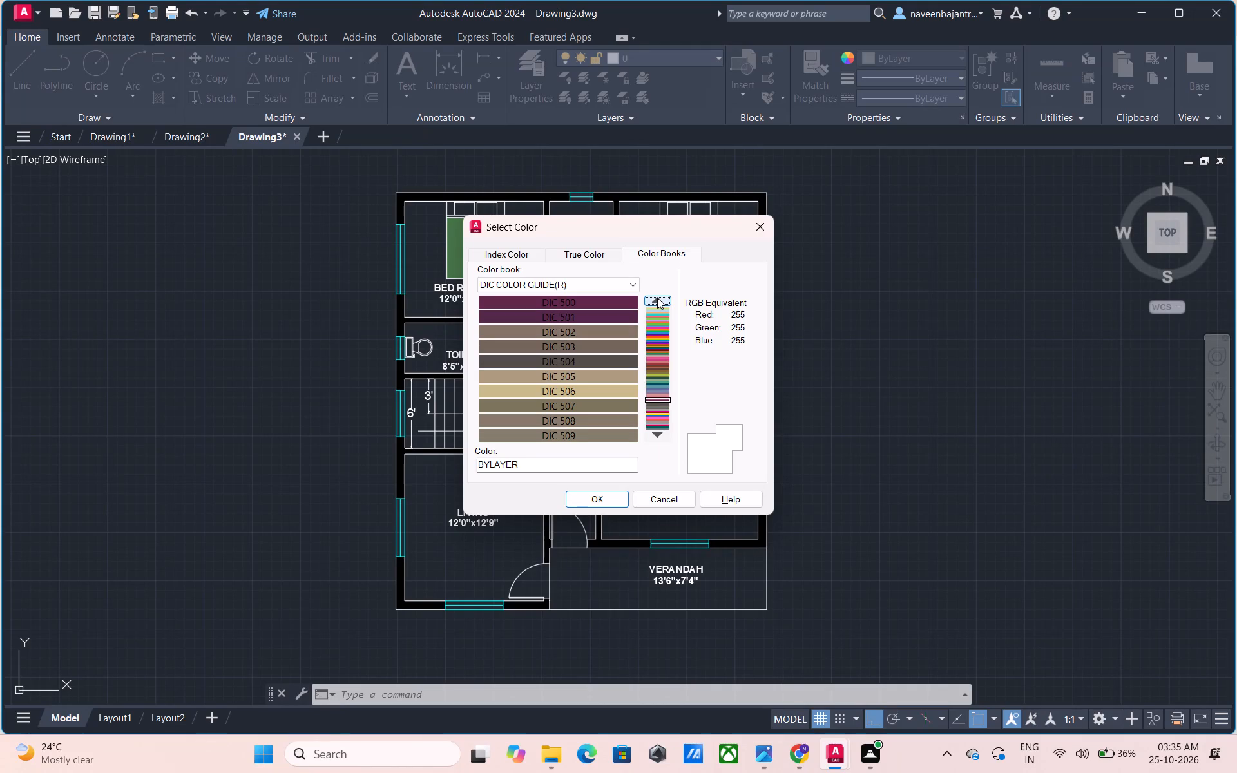
click(657, 298)
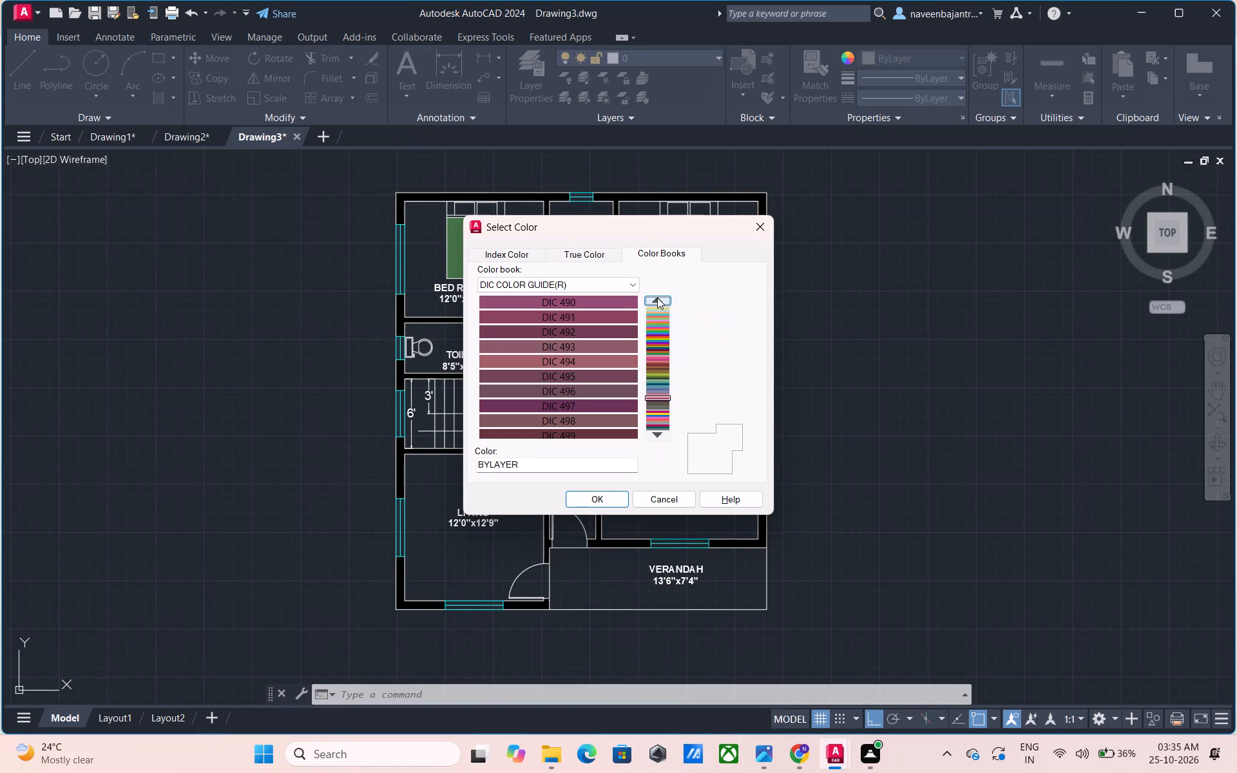
click(657, 298)
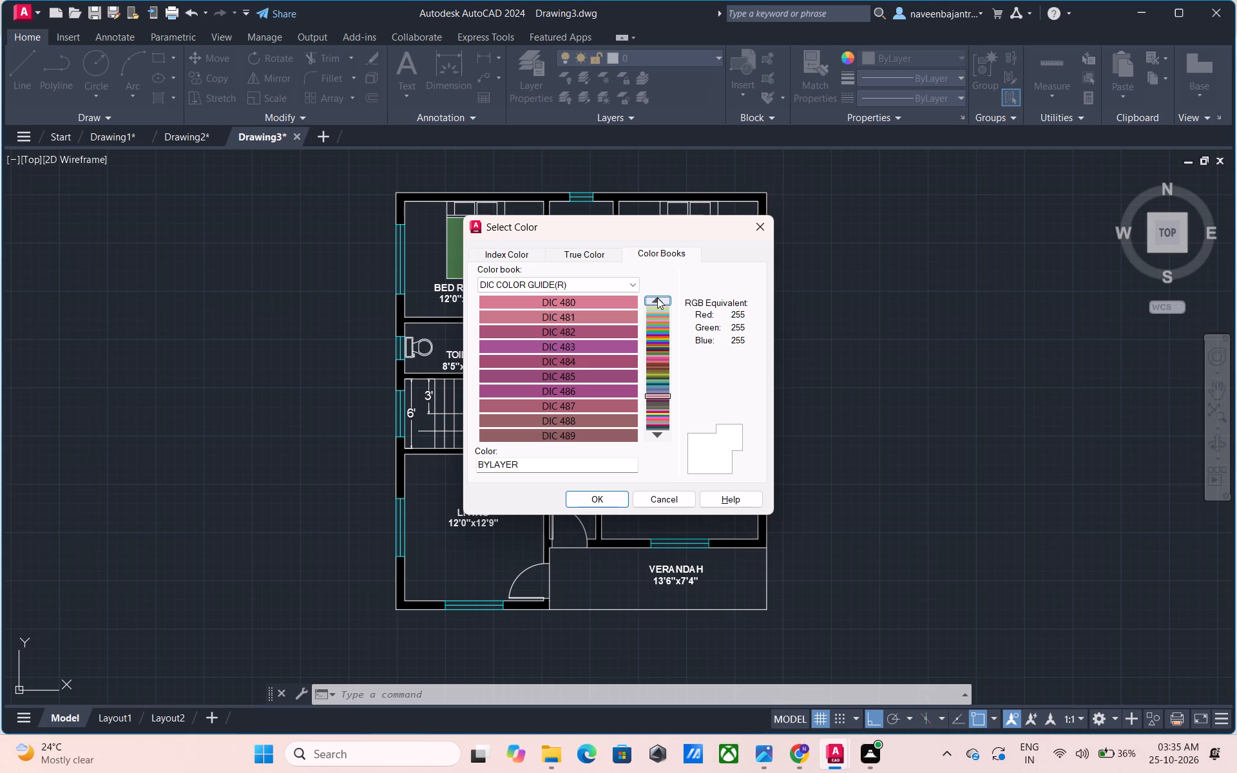
click(657, 298)
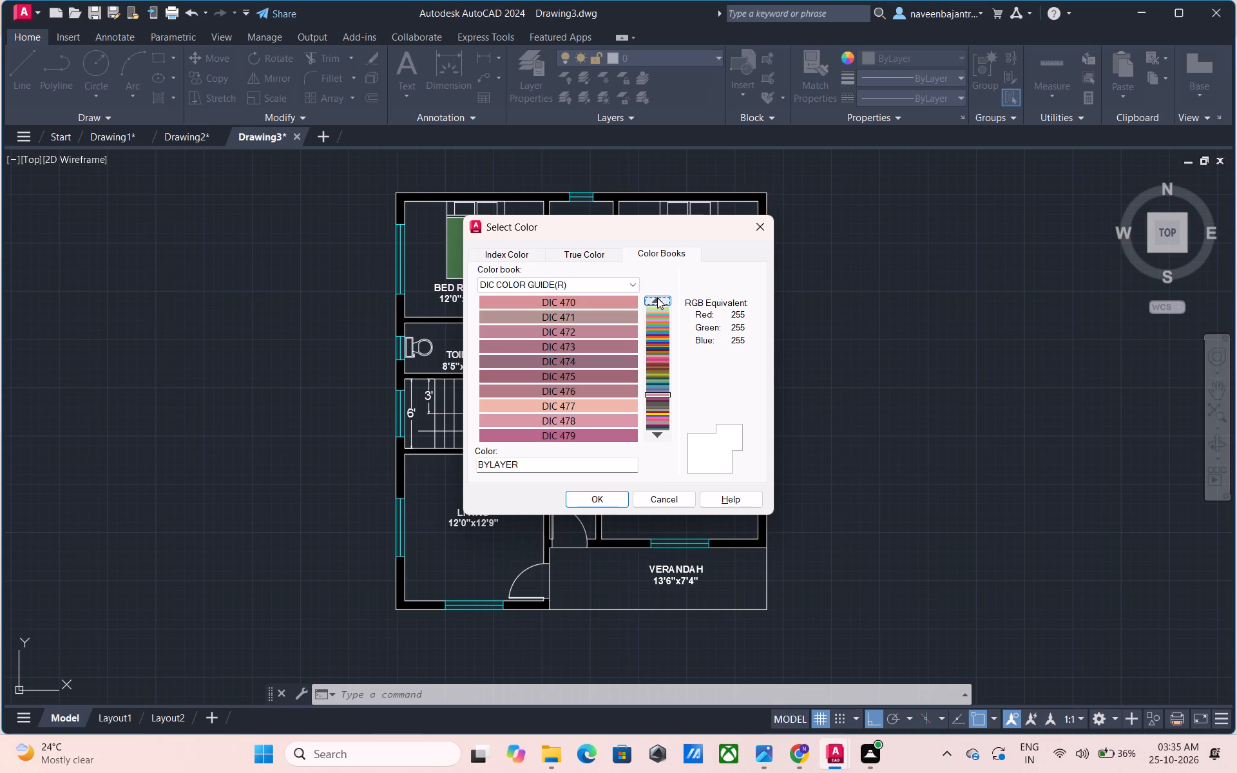
click(657, 298)
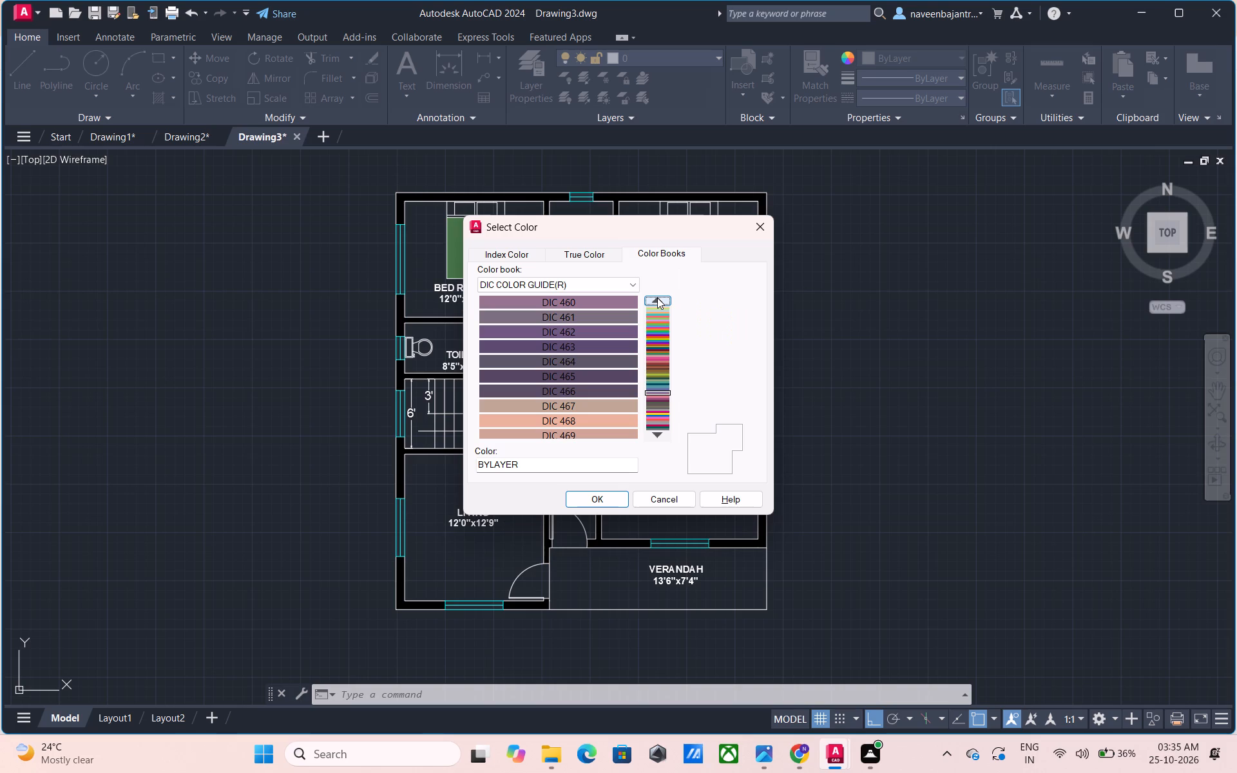
click(657, 298)
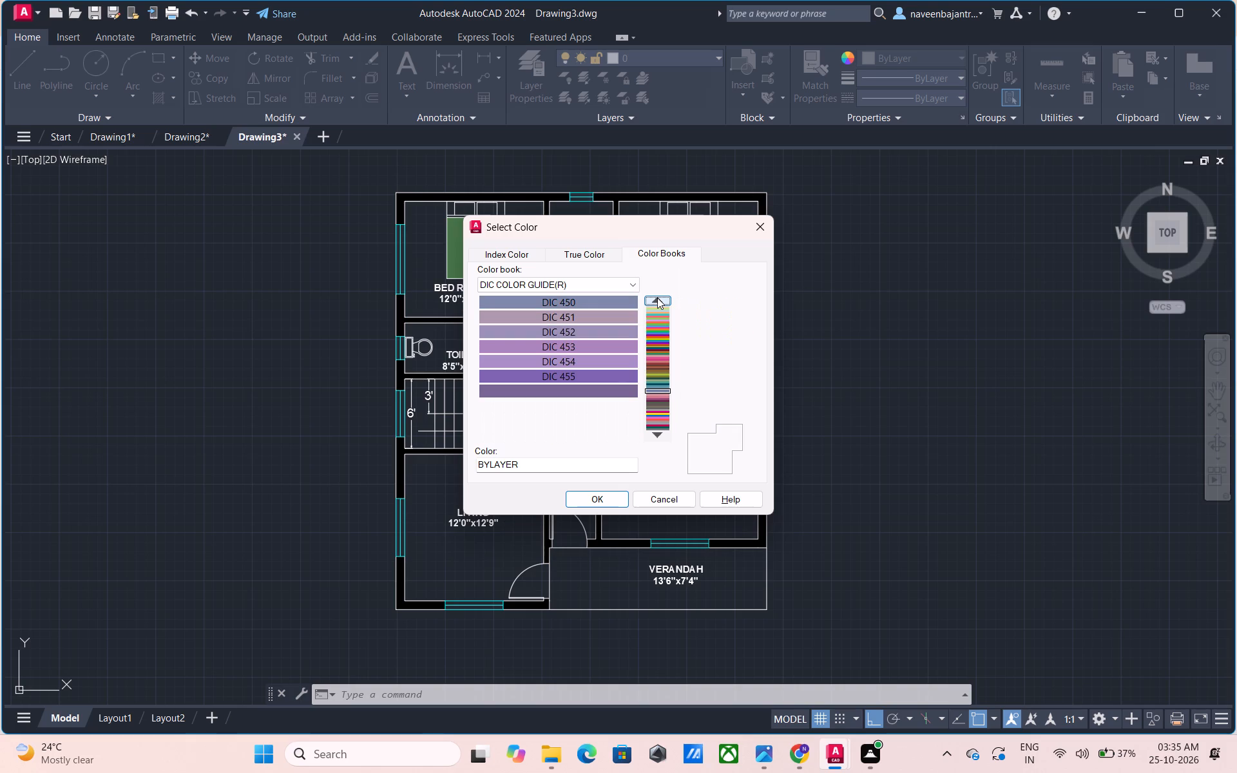
click(657, 298)
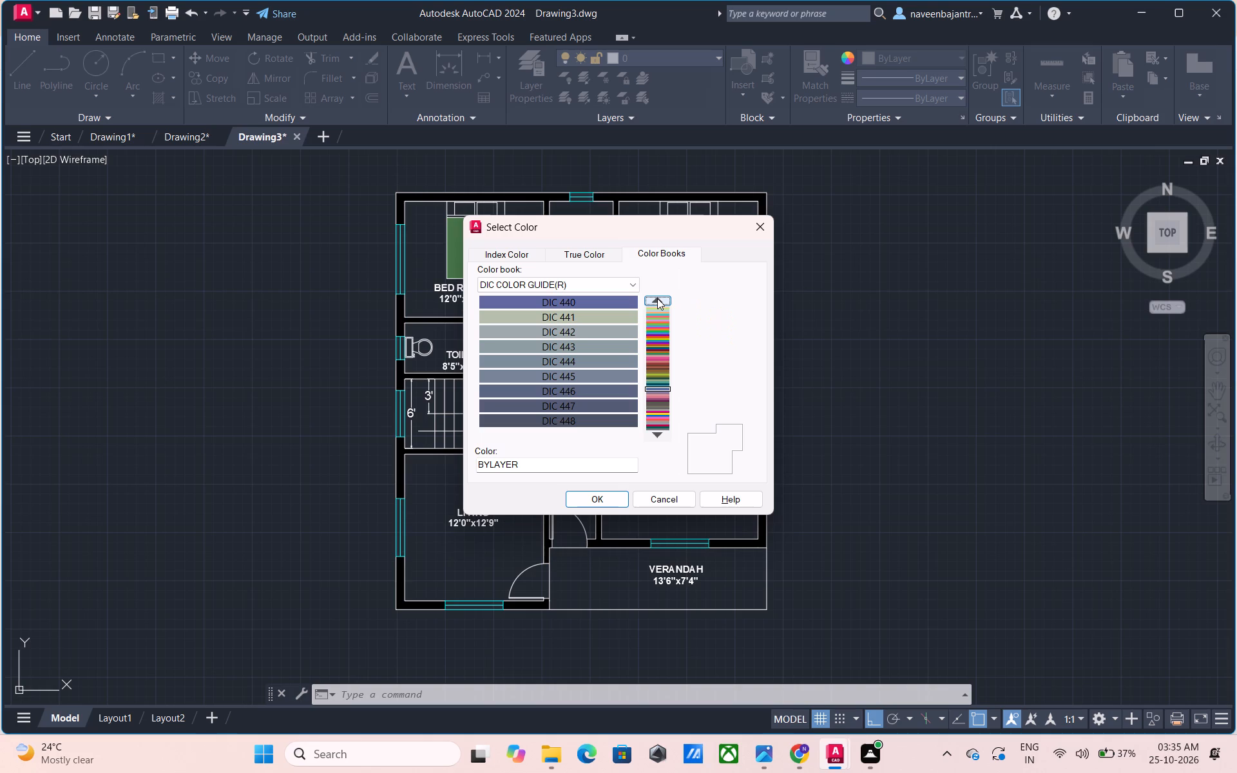
click(657, 298)
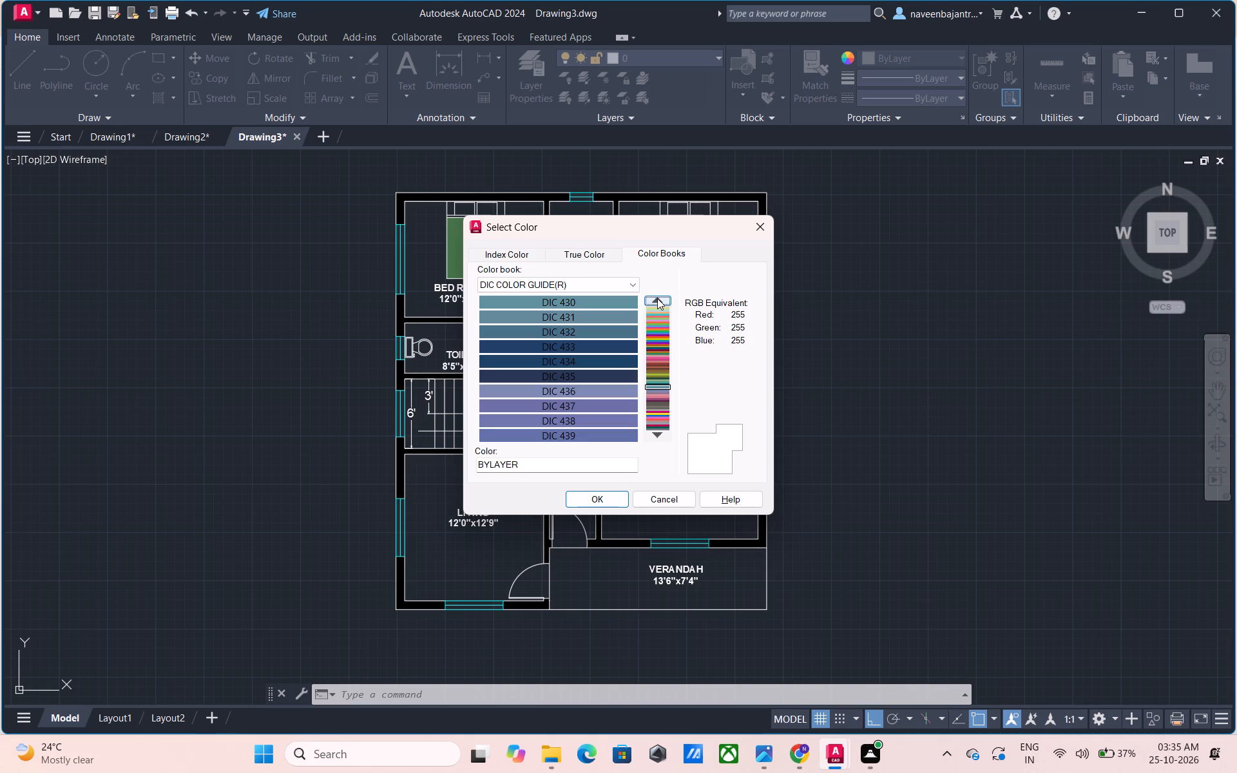
click(657, 298)
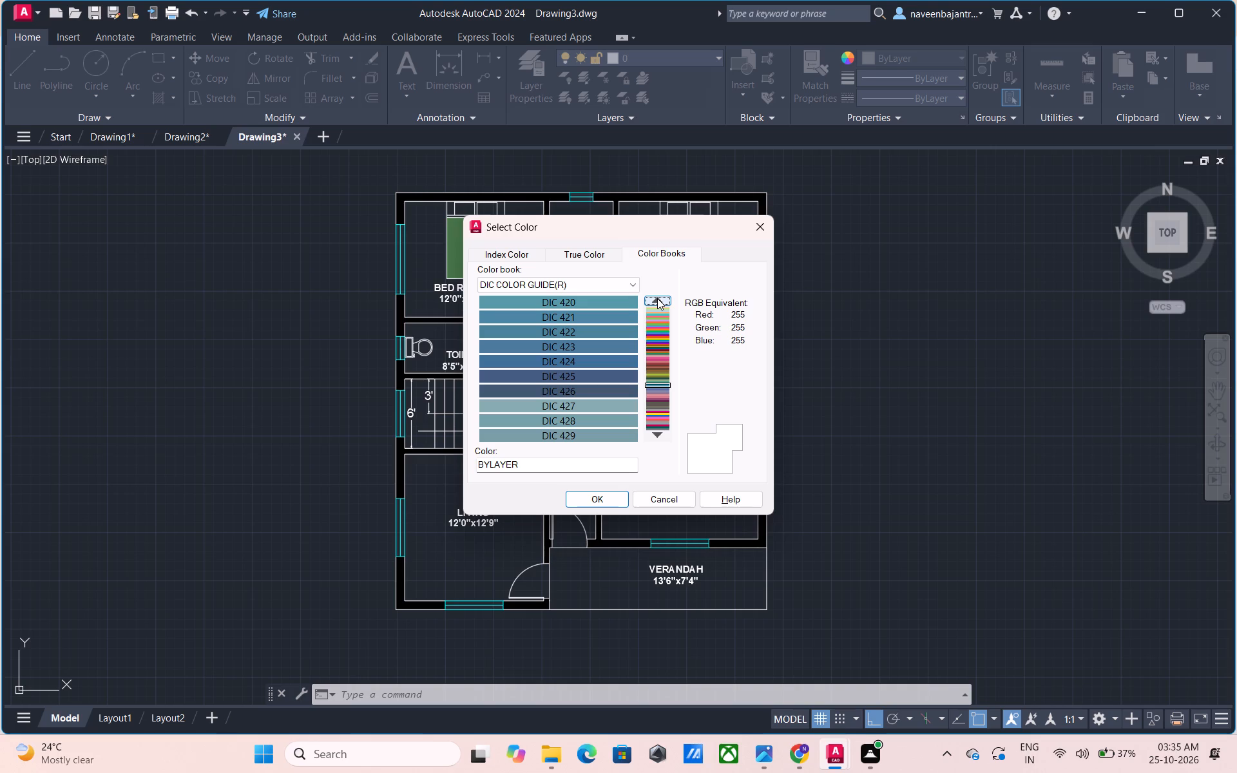
click(657, 298)
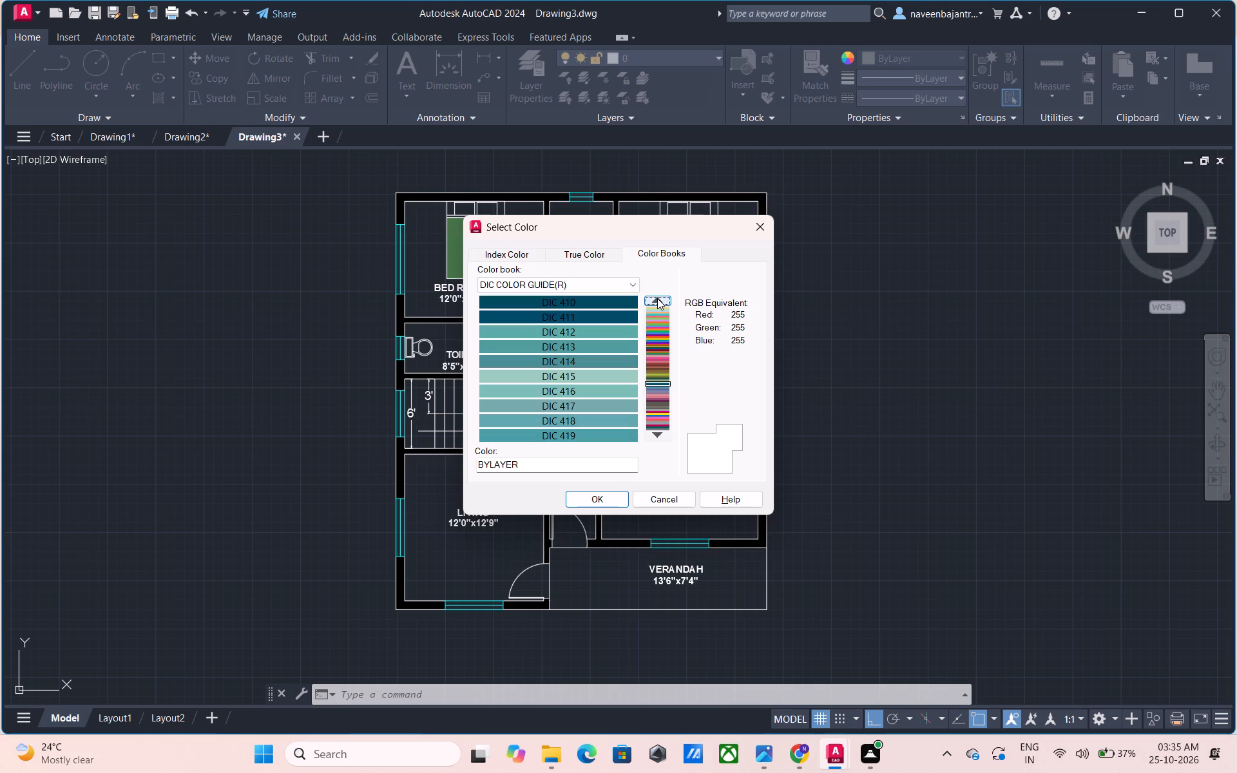
click(657, 298)
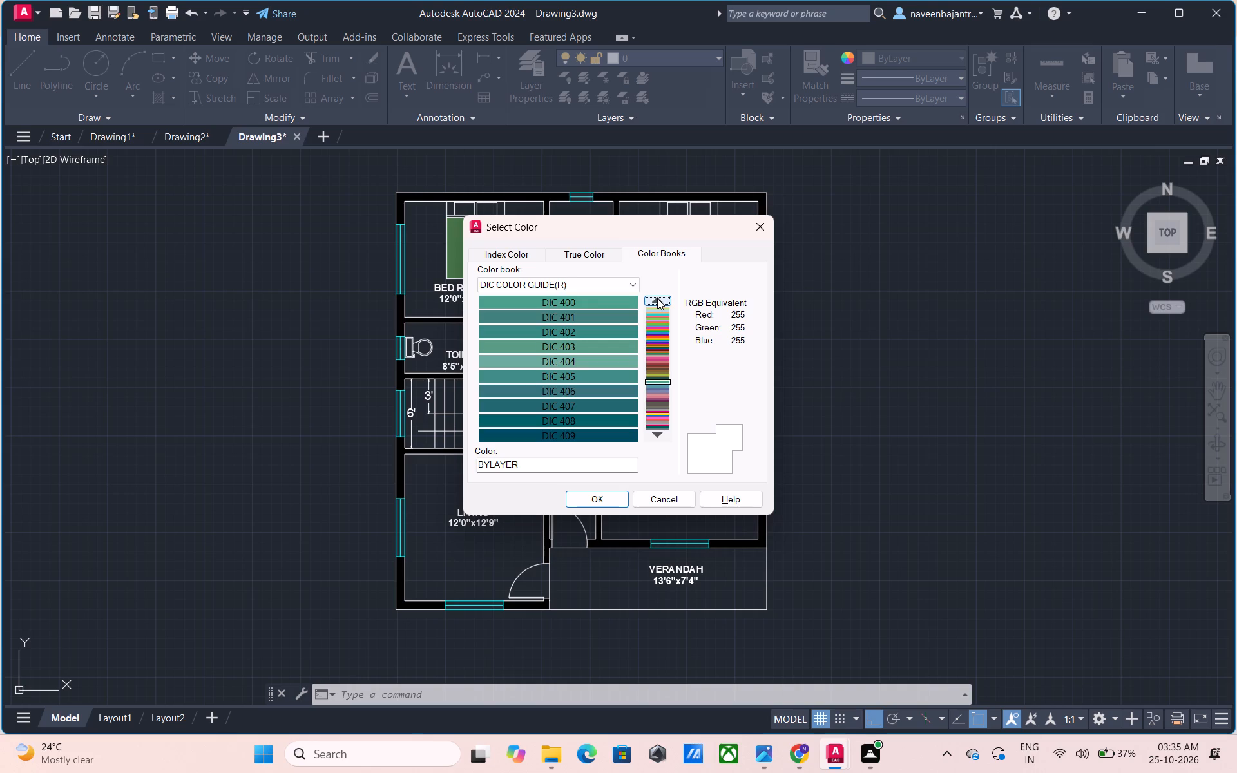
click(657, 298)
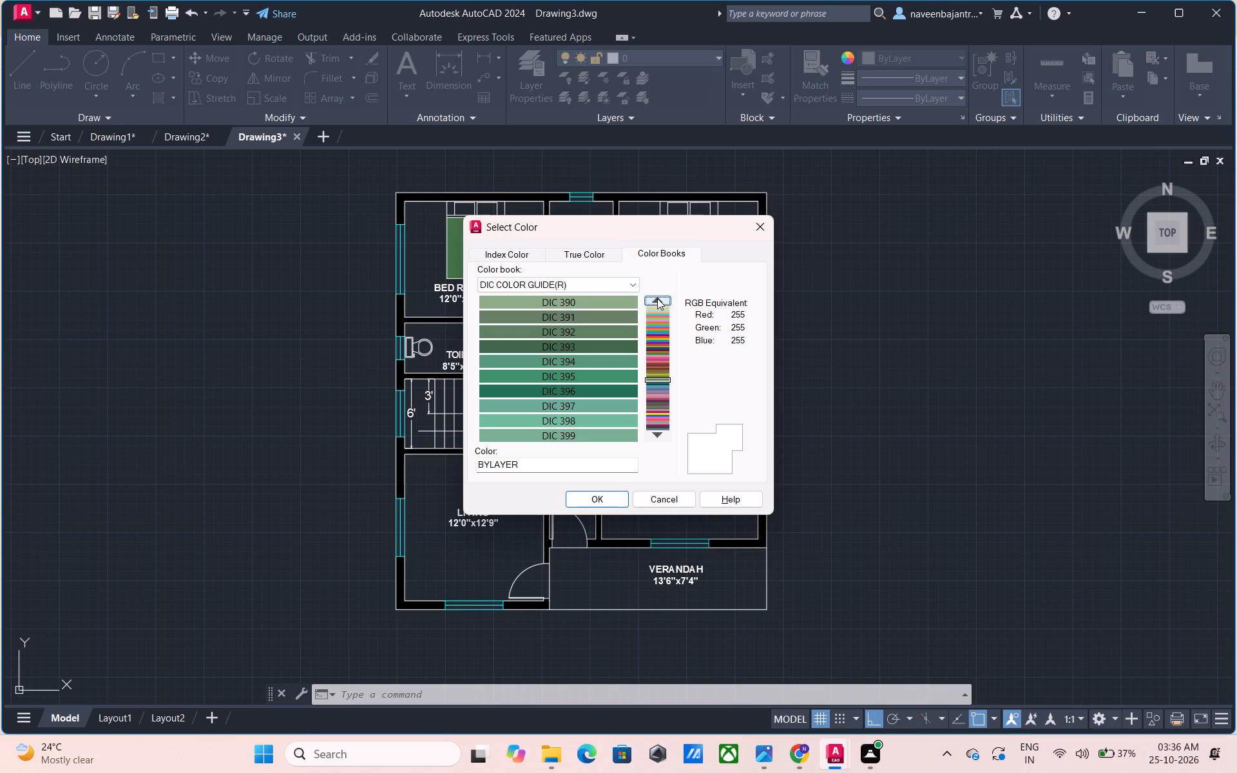
click(657, 298)
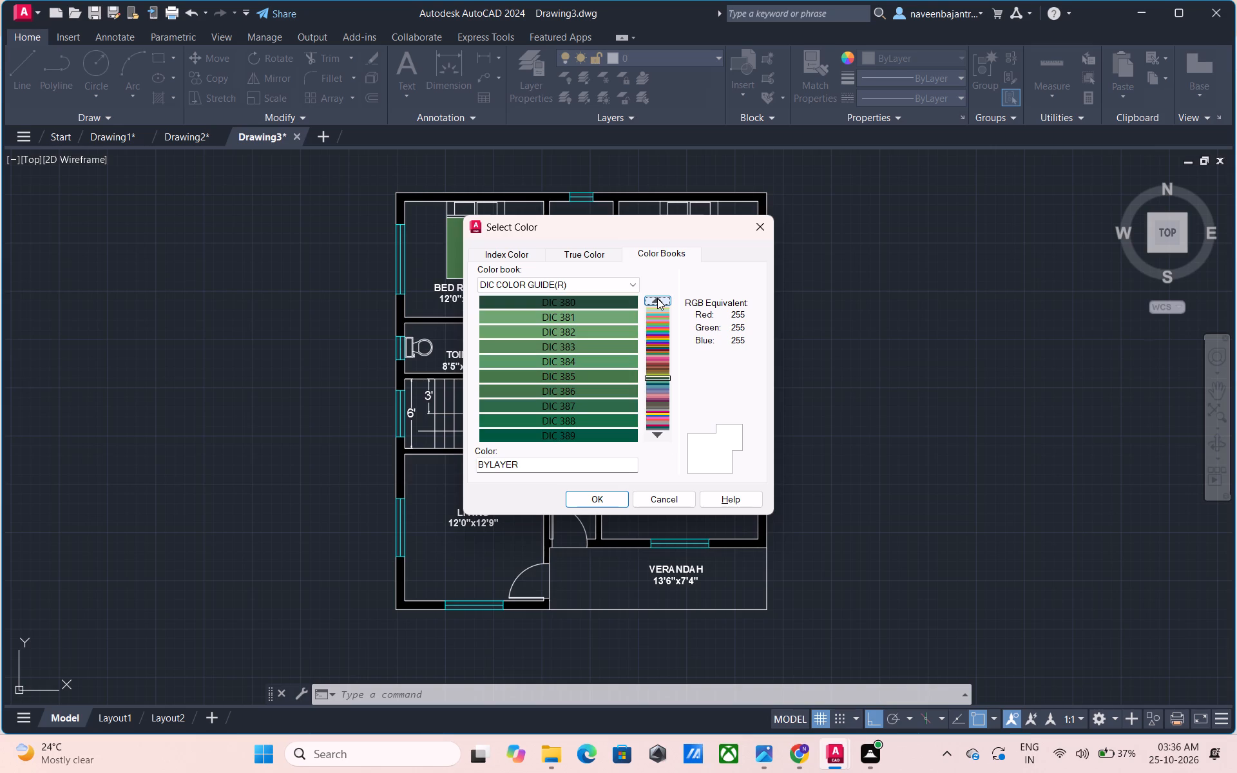
click(657, 298)
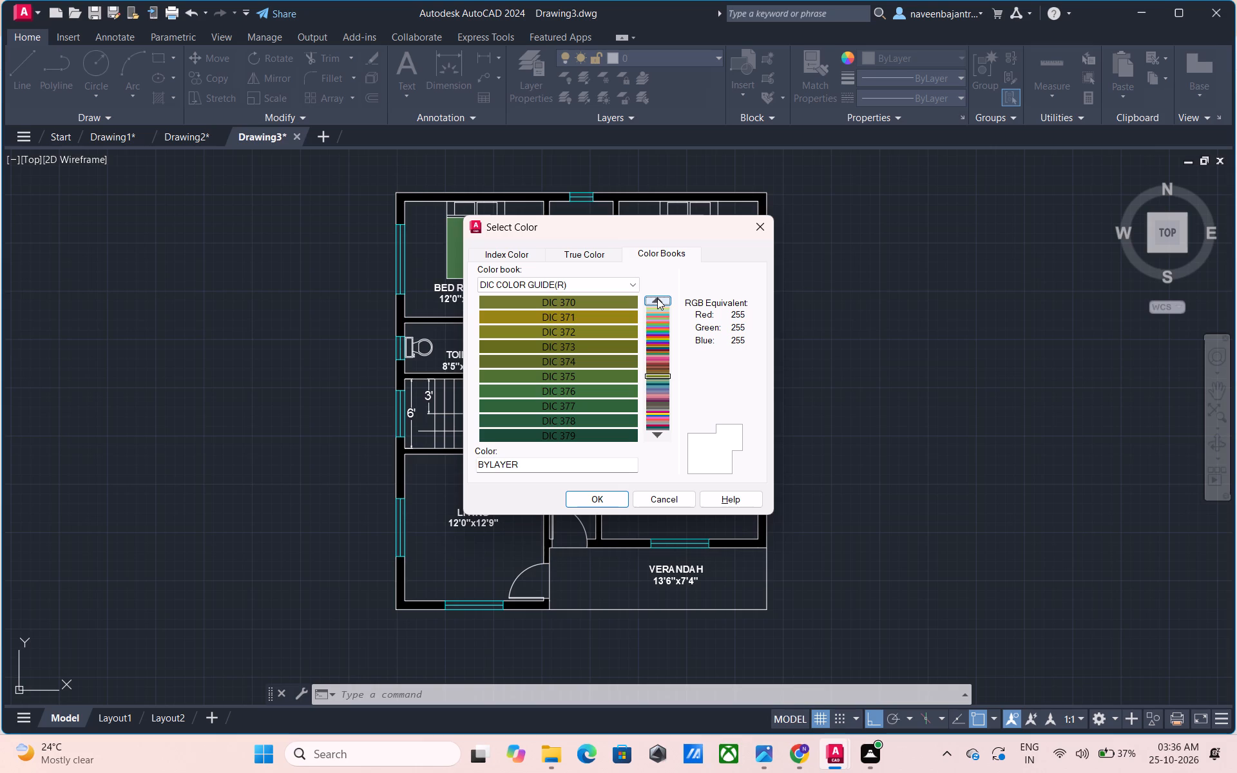
click(657, 298)
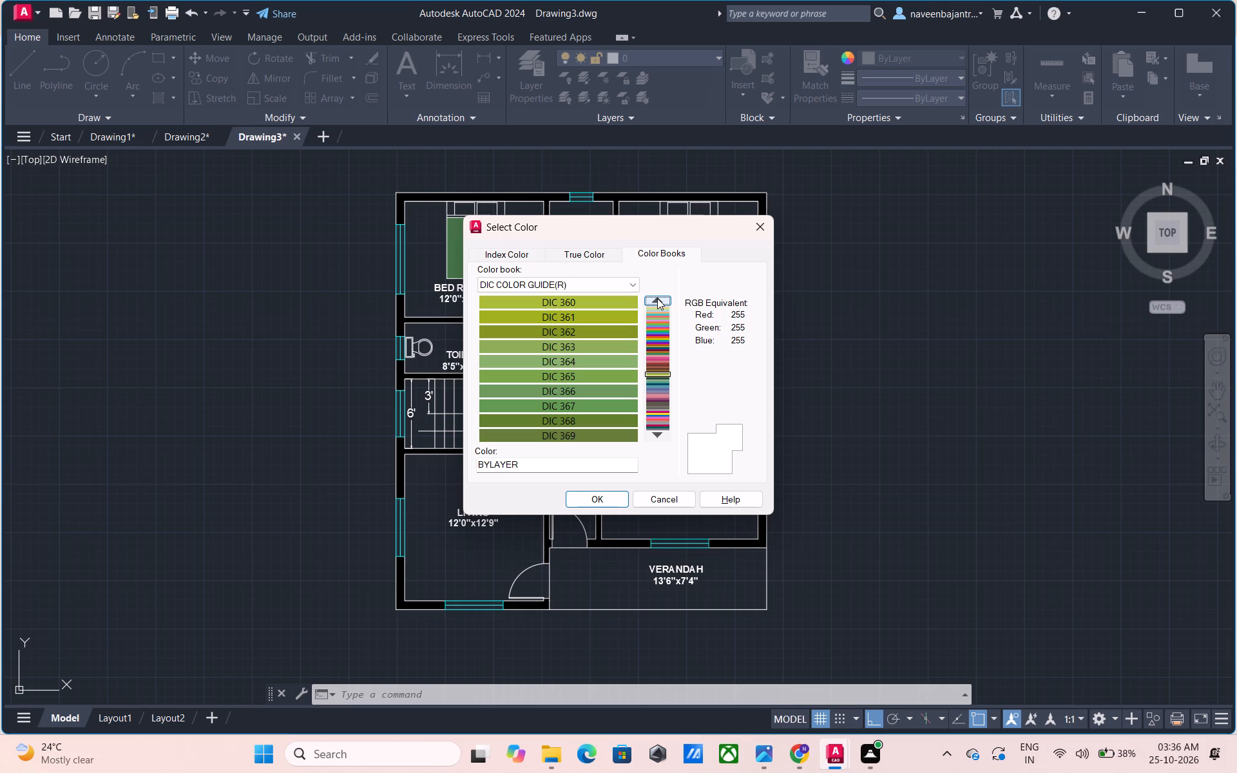
click(657, 298)
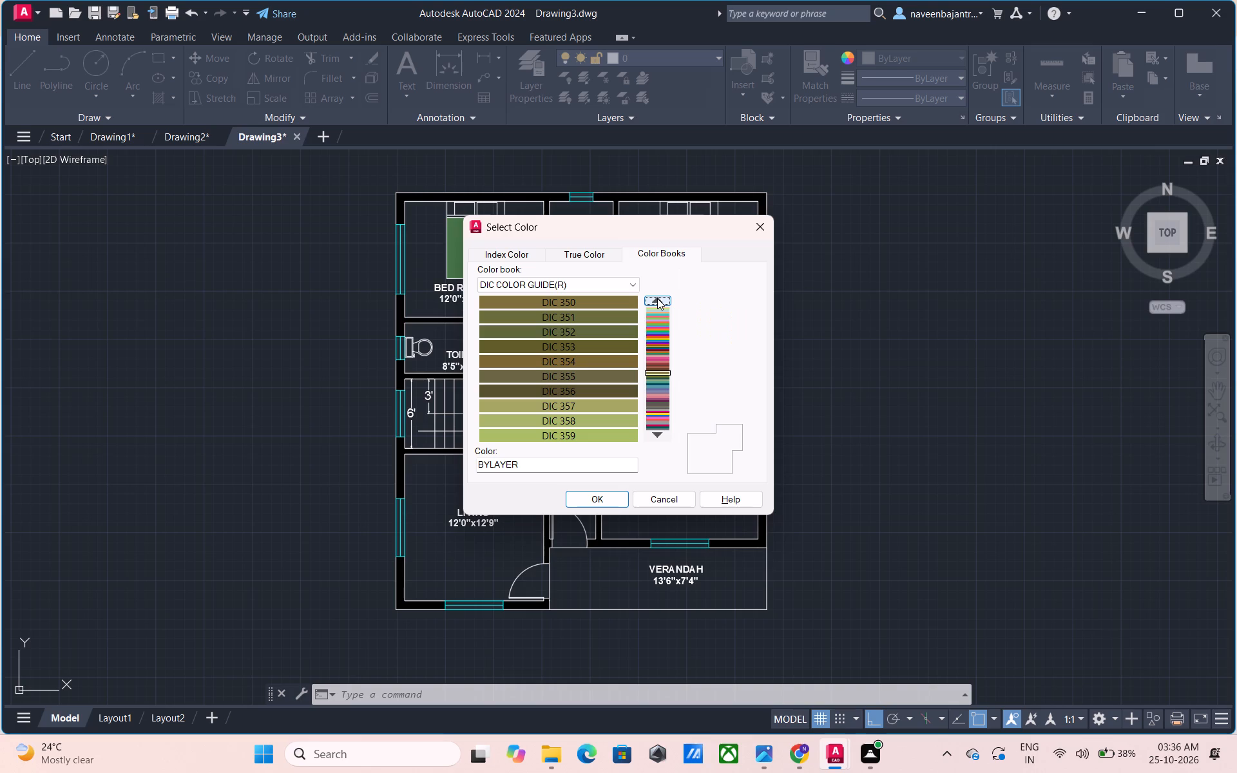
click(657, 298)
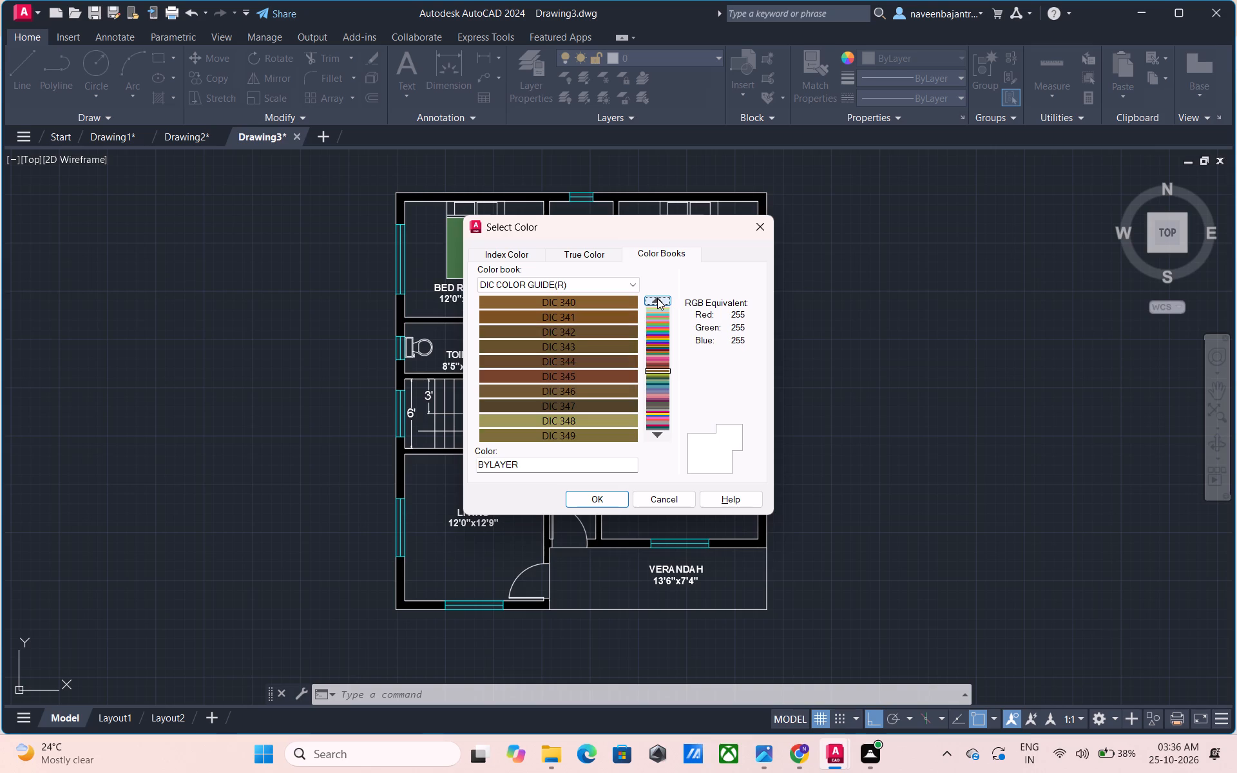
click(657, 298)
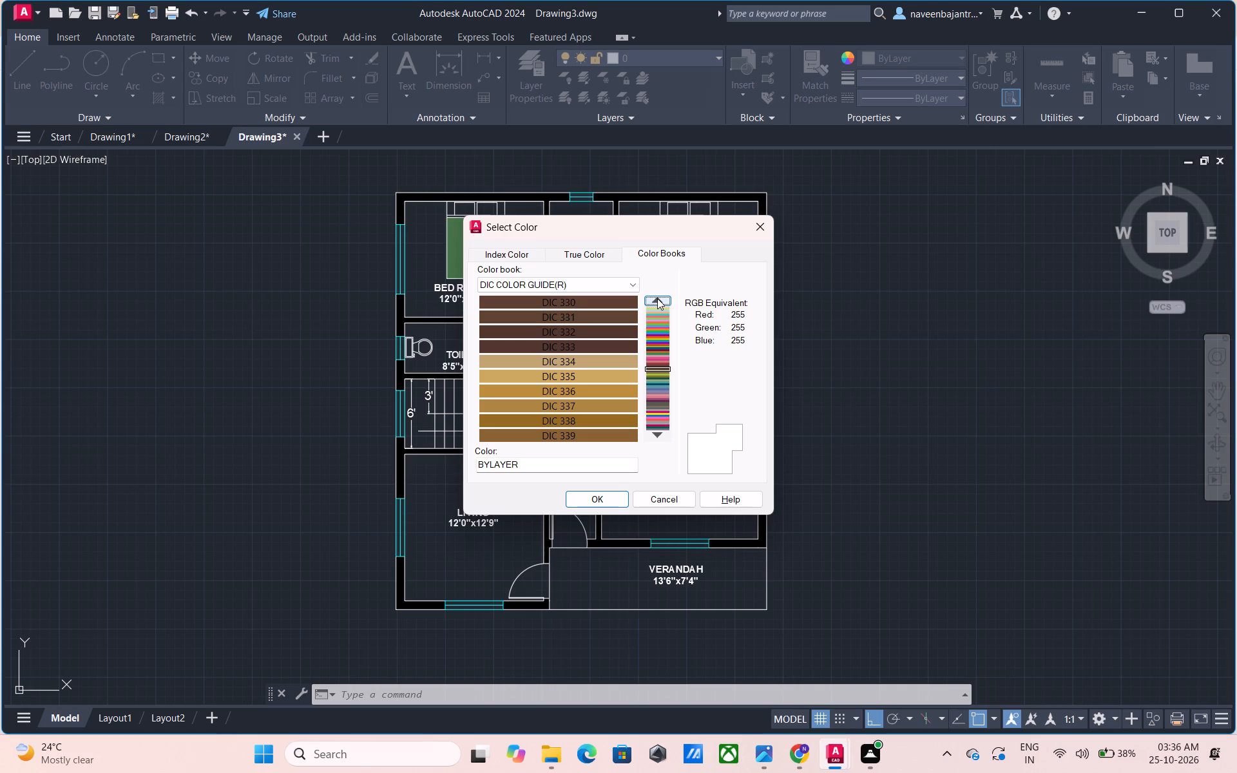
click(657, 298)
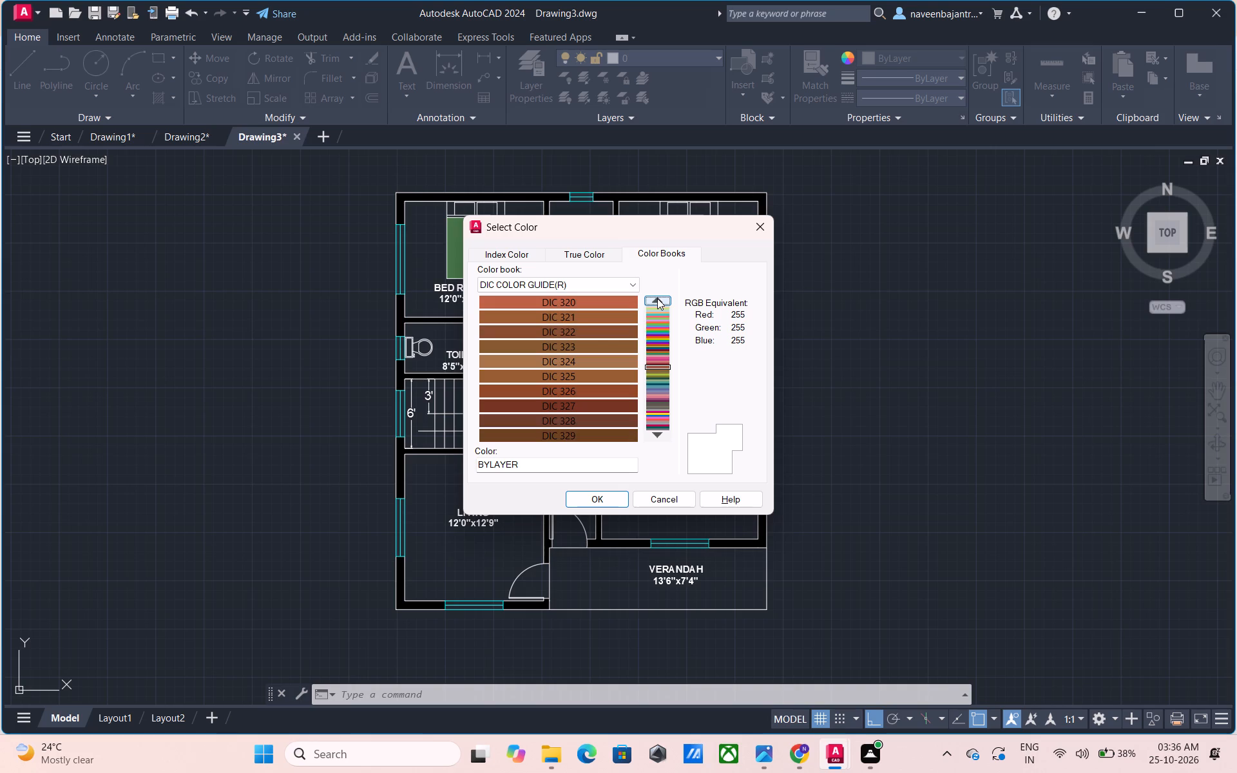
click(657, 298)
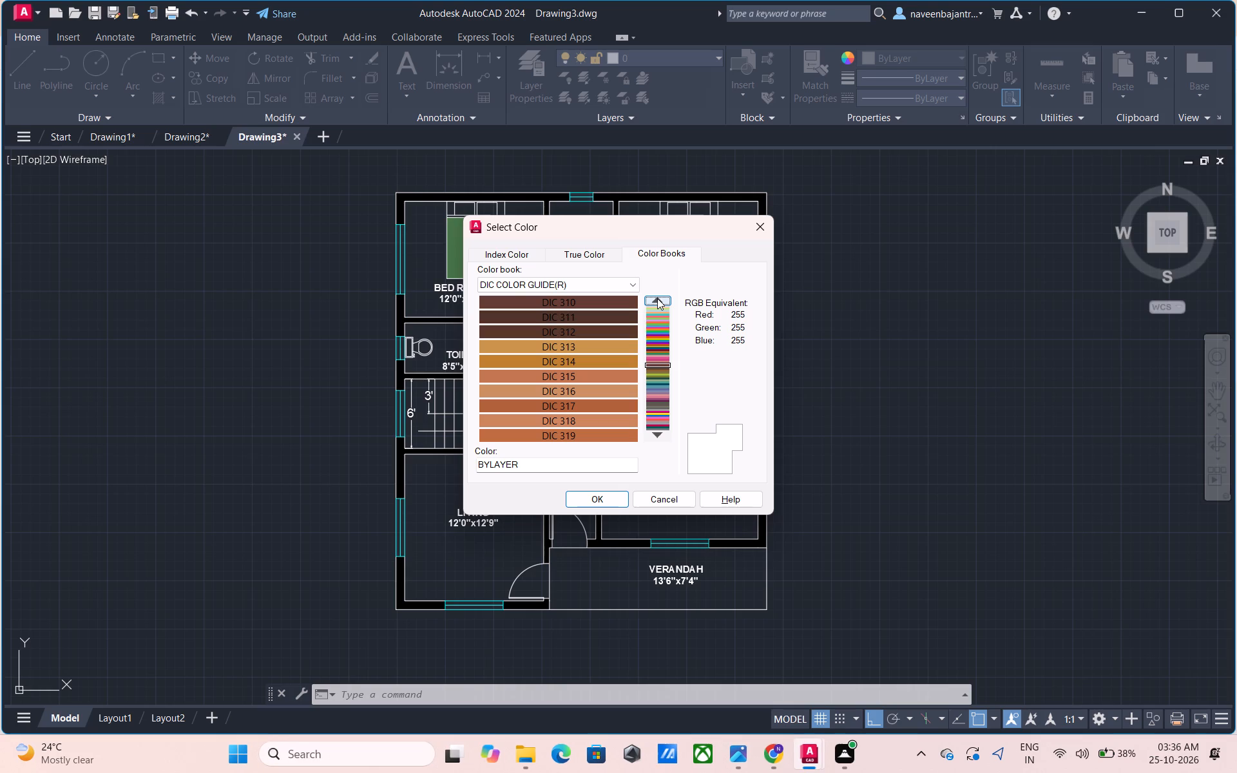
click(657, 298)
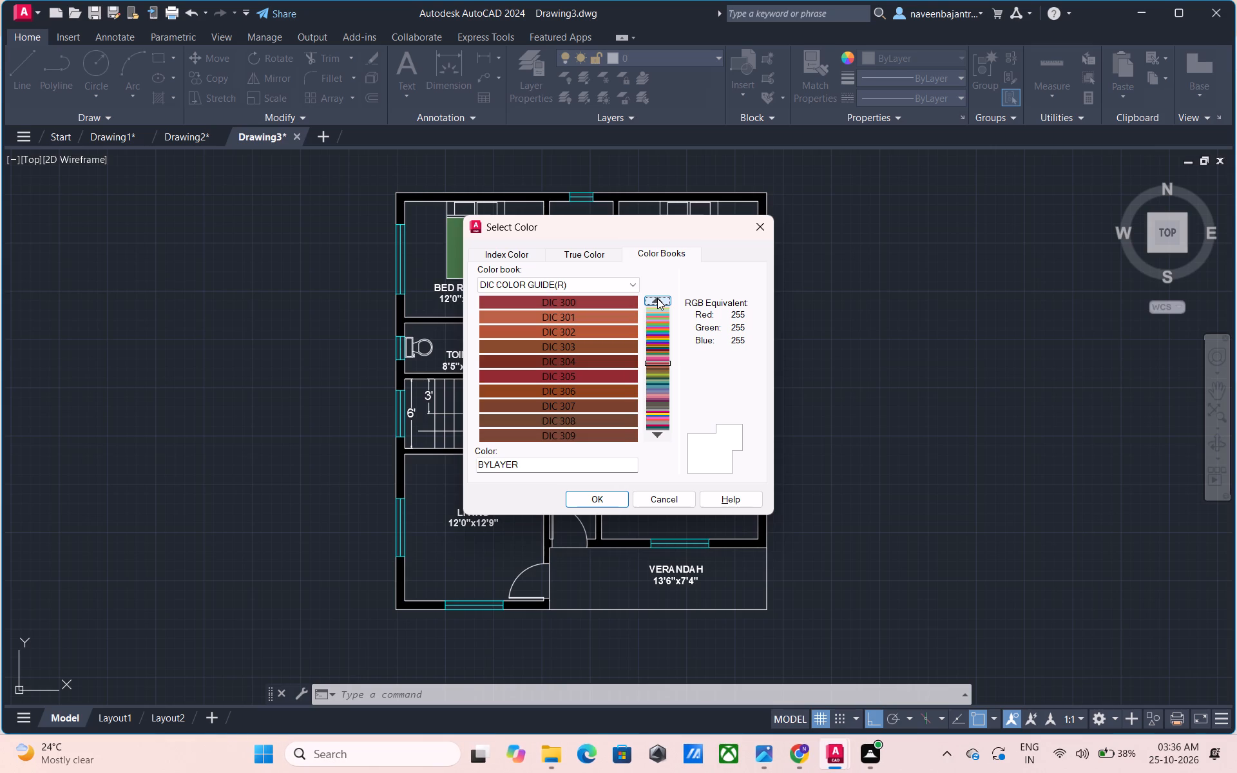
click(657, 298)
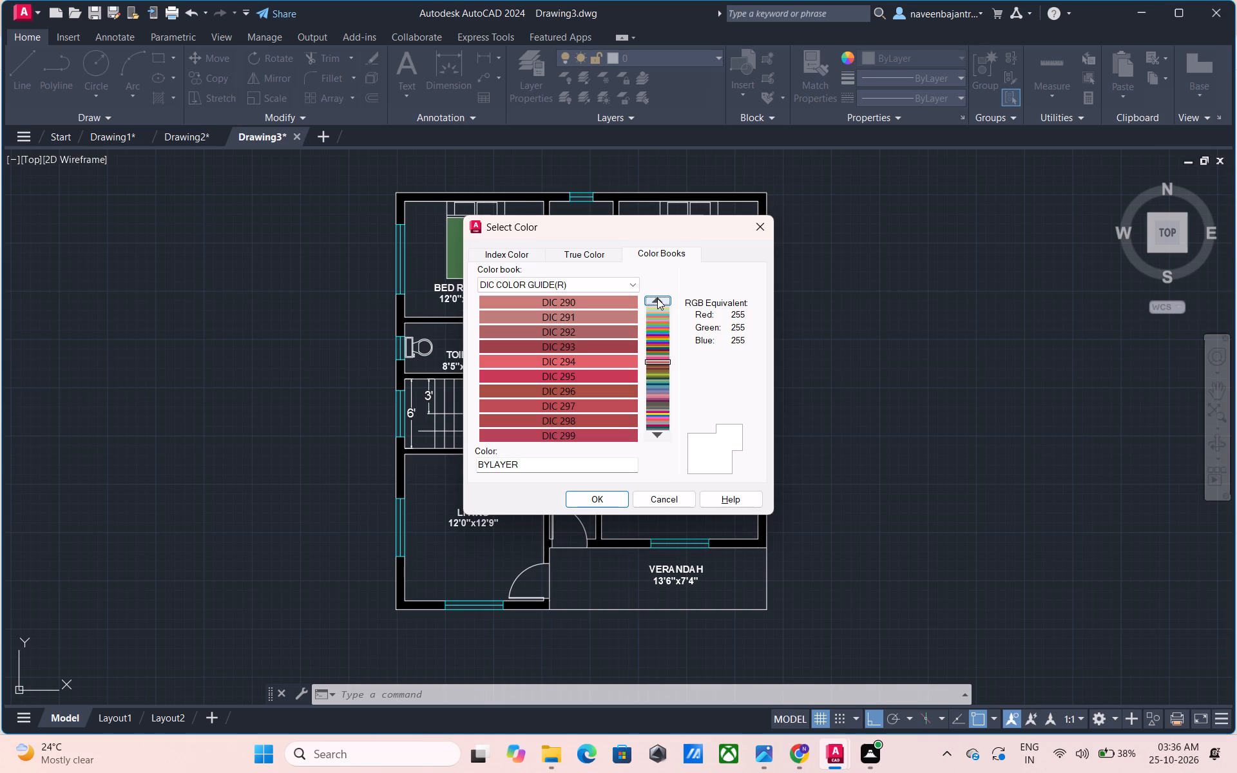
click(657, 298)
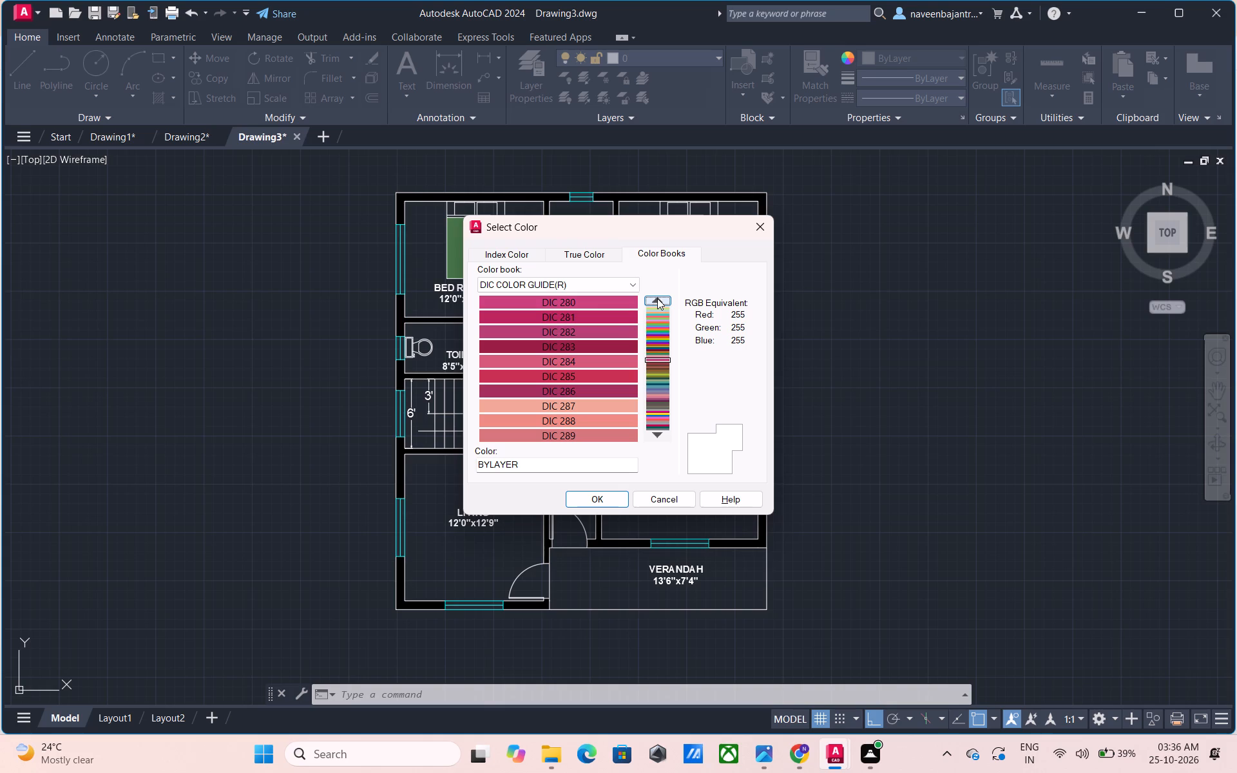
click(657, 298)
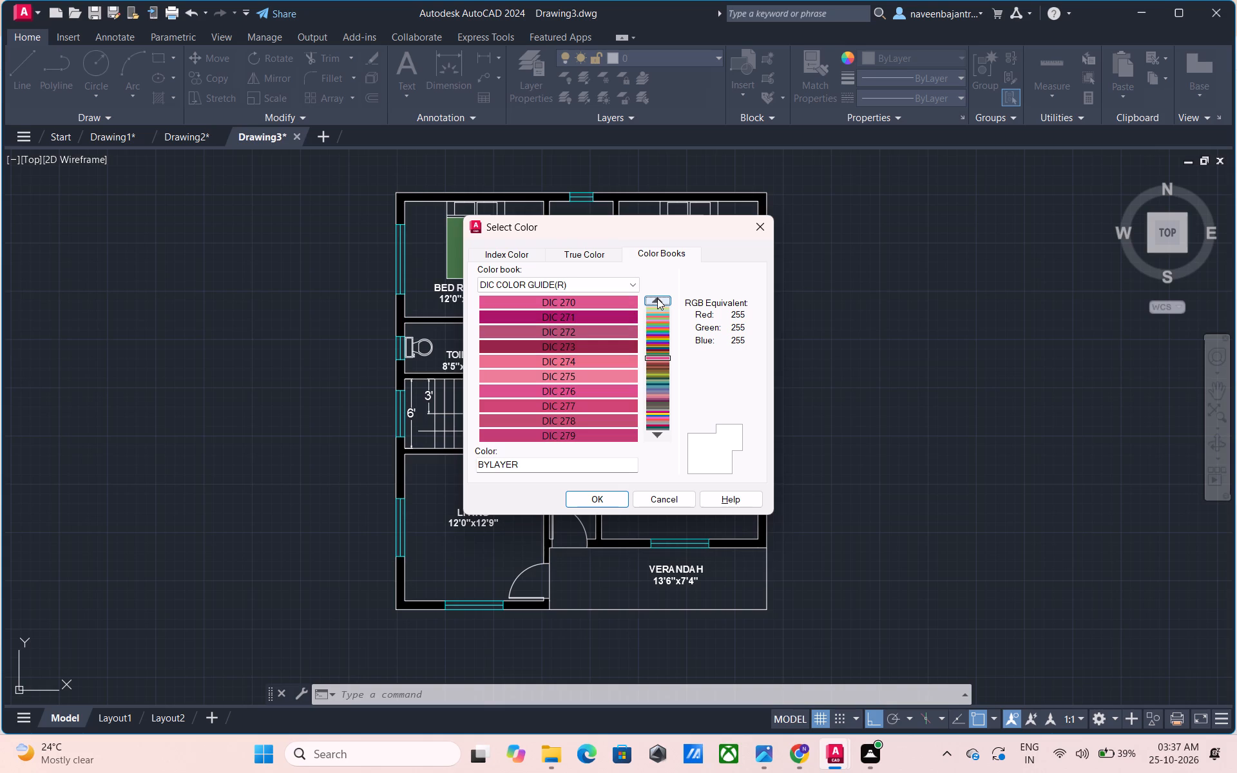
click(657, 298)
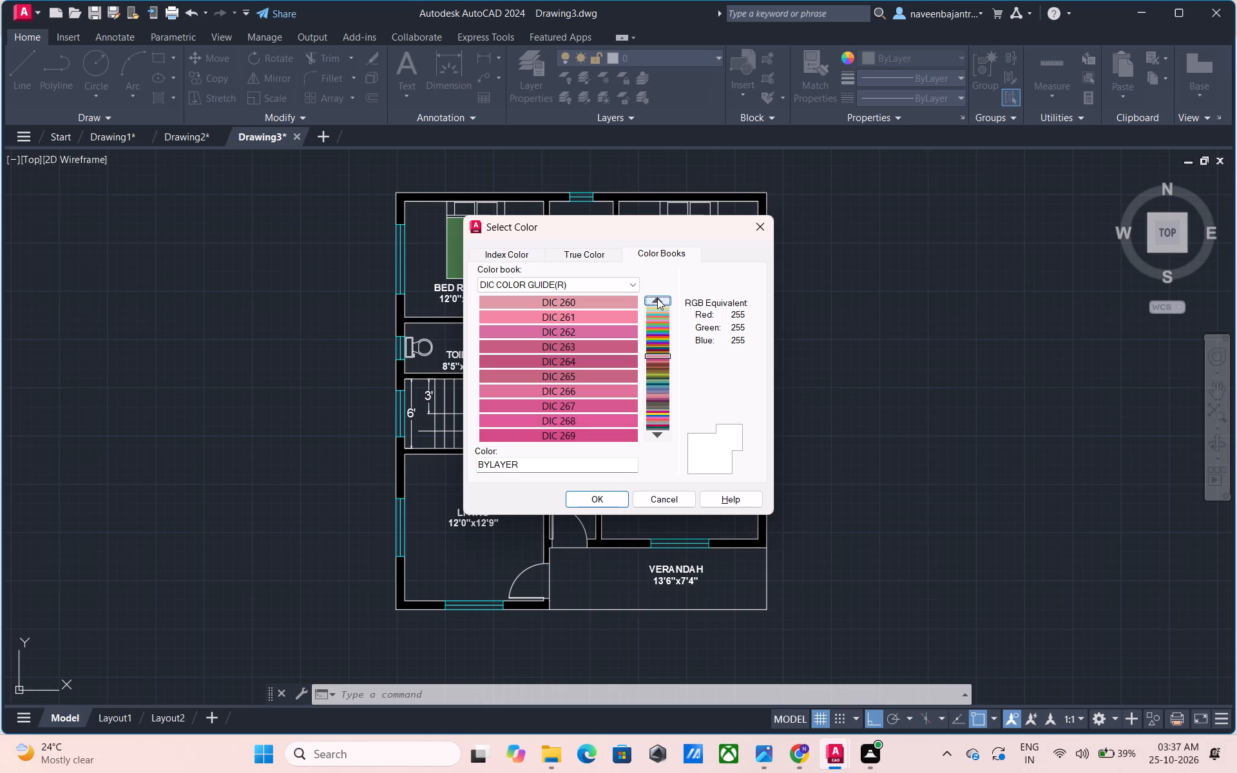
click(657, 298)
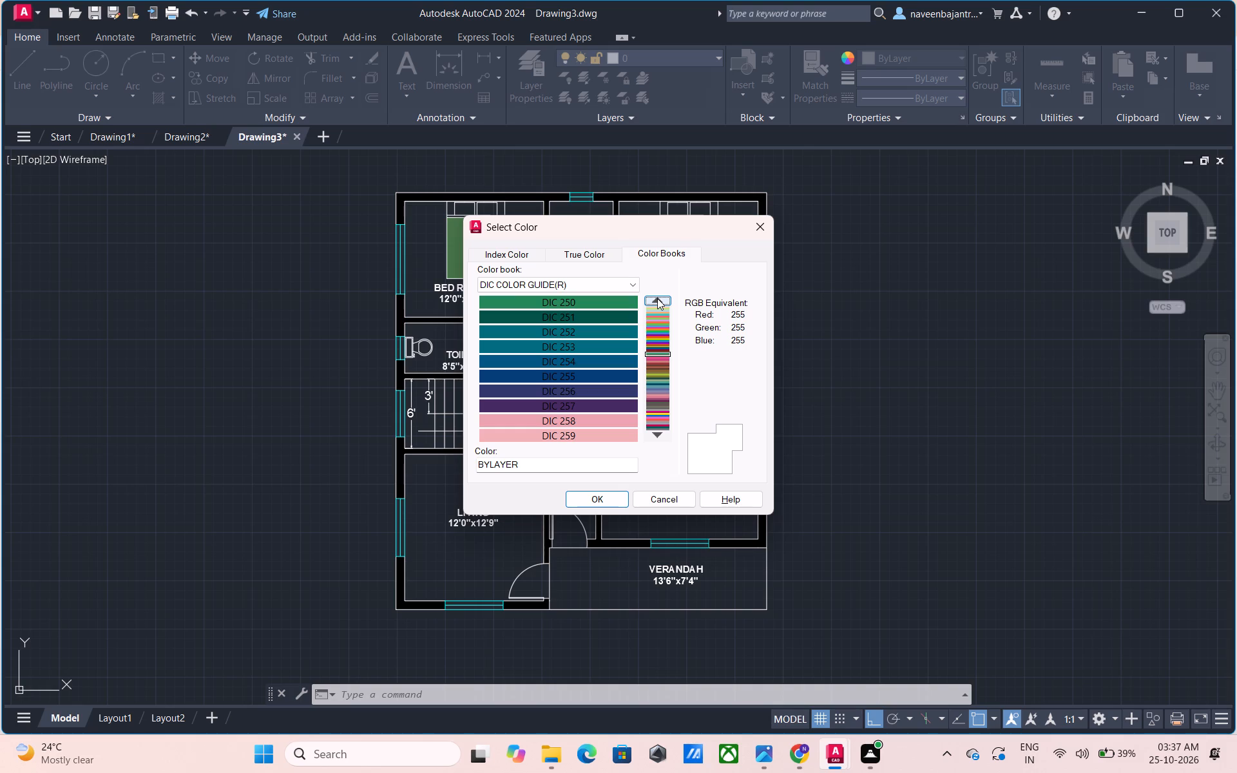
click(657, 298)
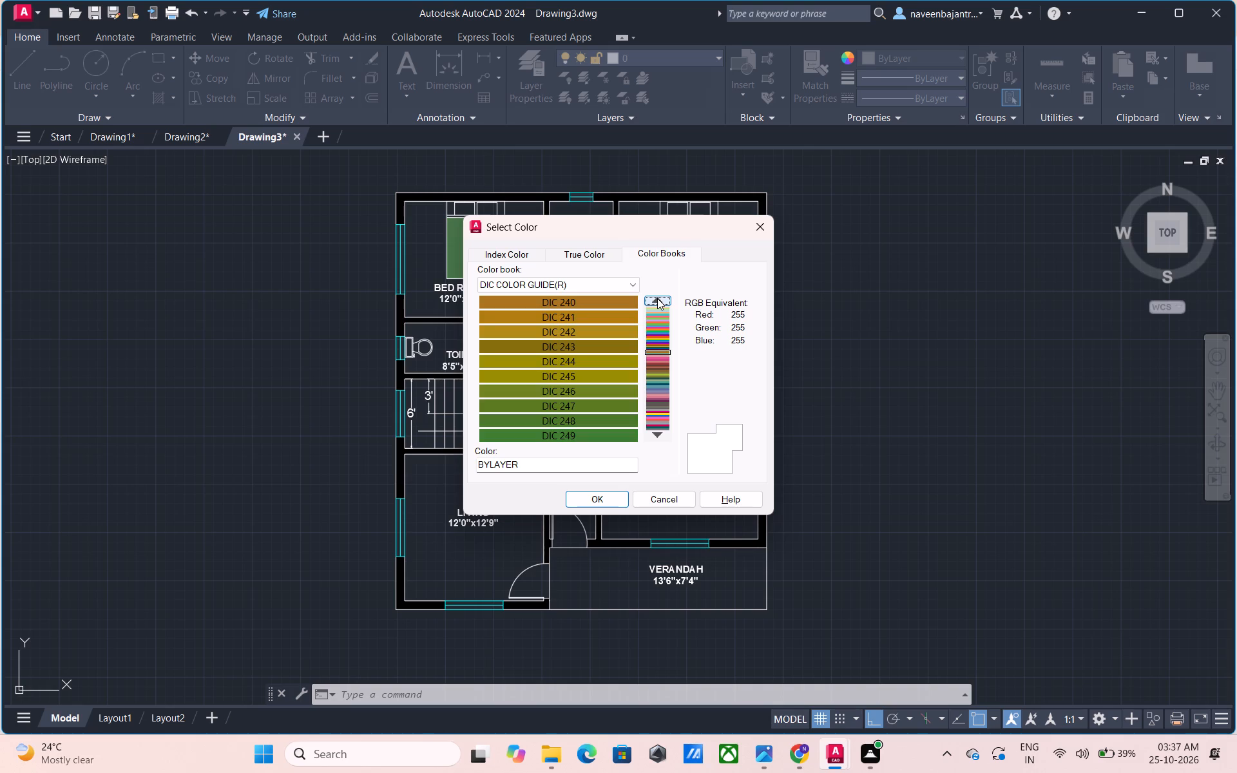
click(657, 298)
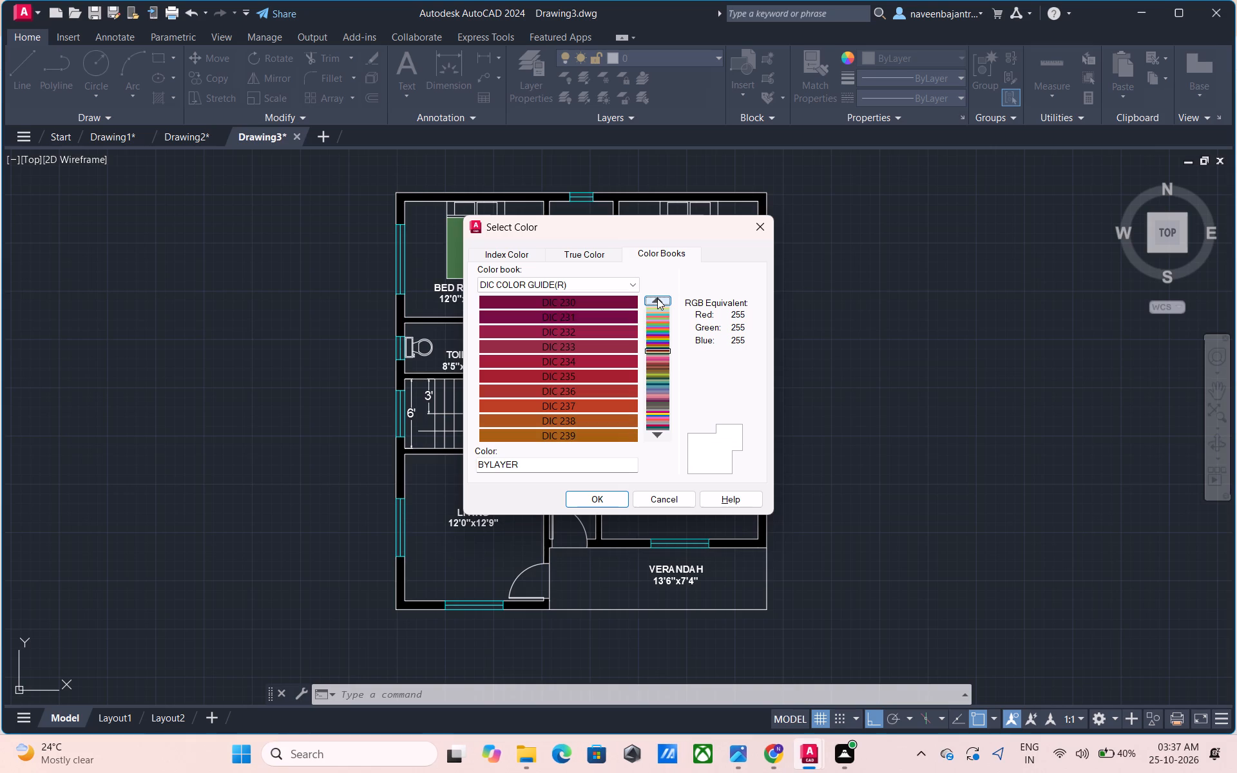
Look back through the DIC COLOR GUIDE(R) swatches, from DIC 229 down to DIC 11, for a new current drawing colour.
click(657, 301)
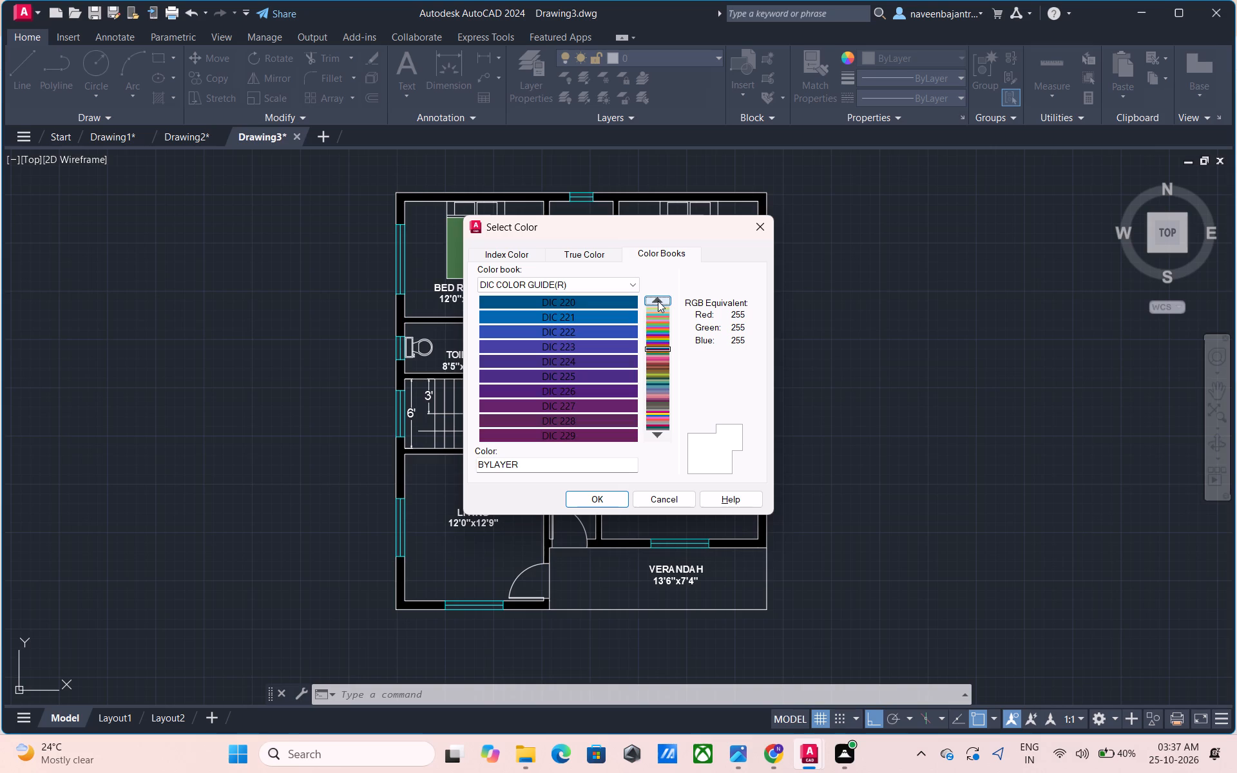
click(658, 299)
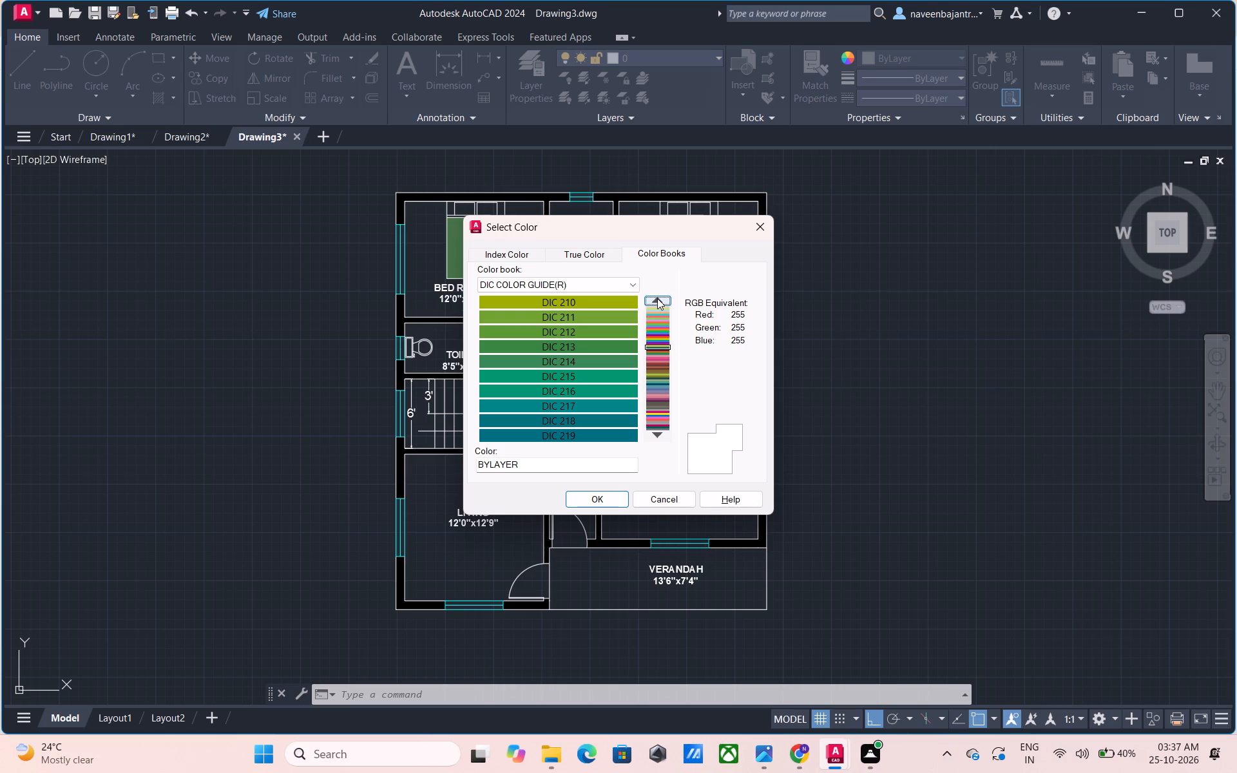
click(657, 298)
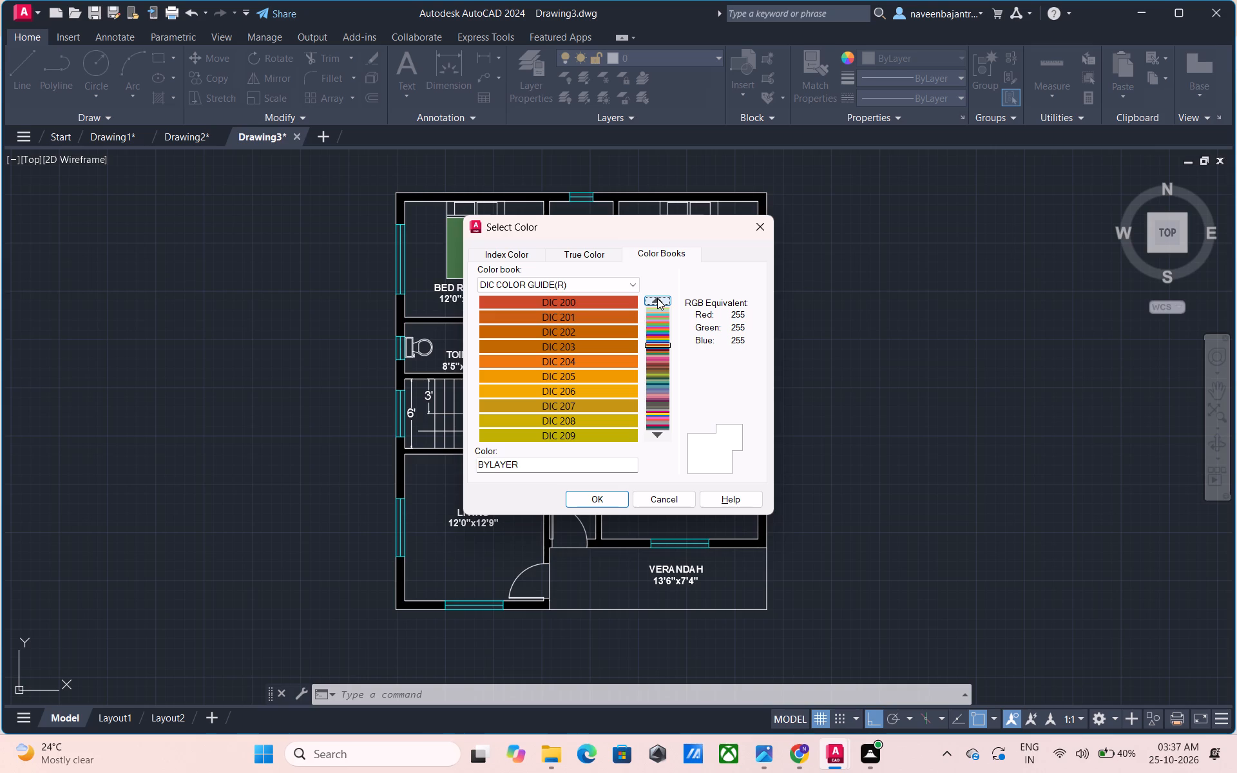
click(657, 298)
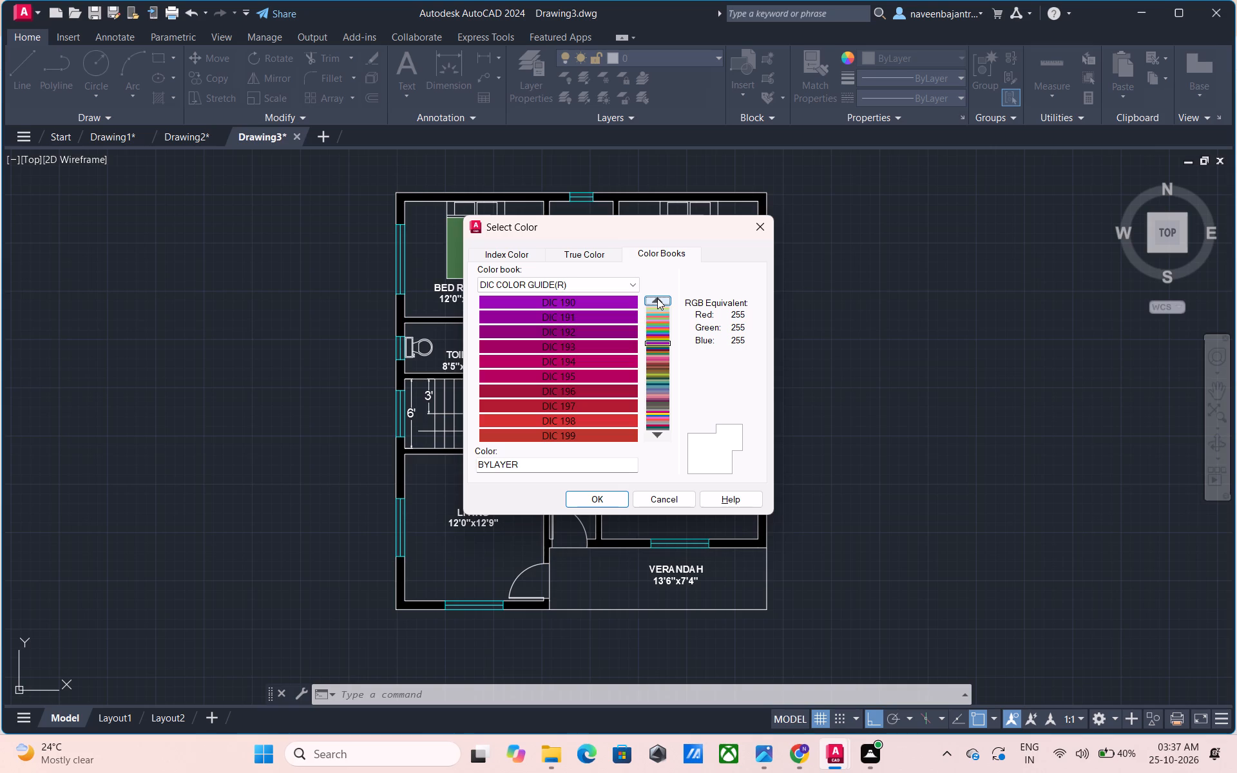
click(657, 298)
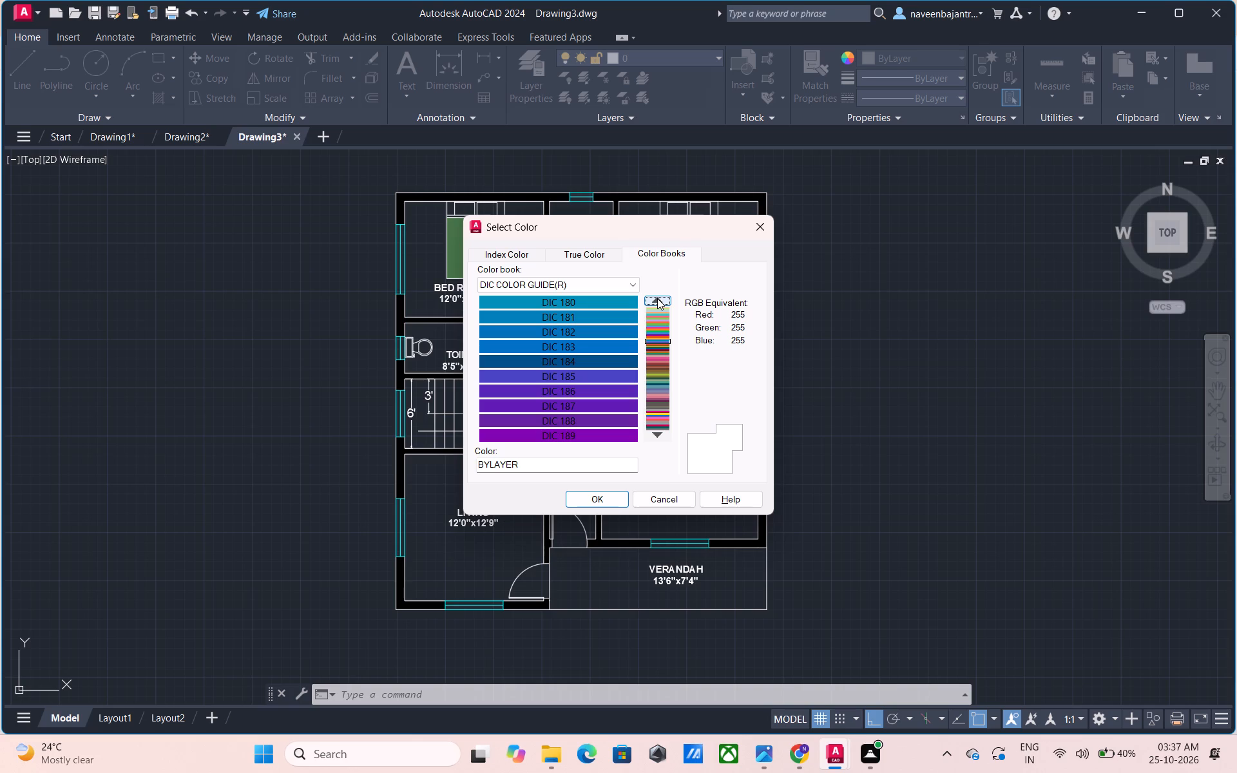
click(657, 298)
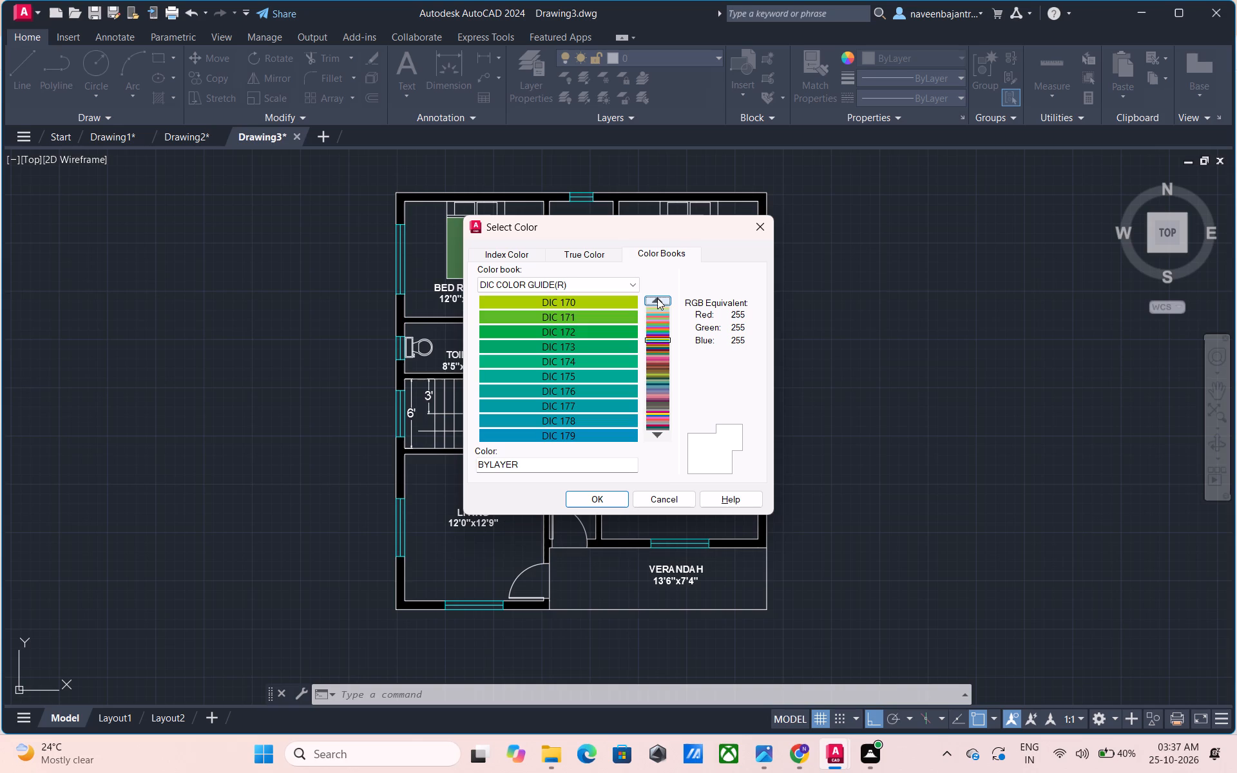
click(657, 298)
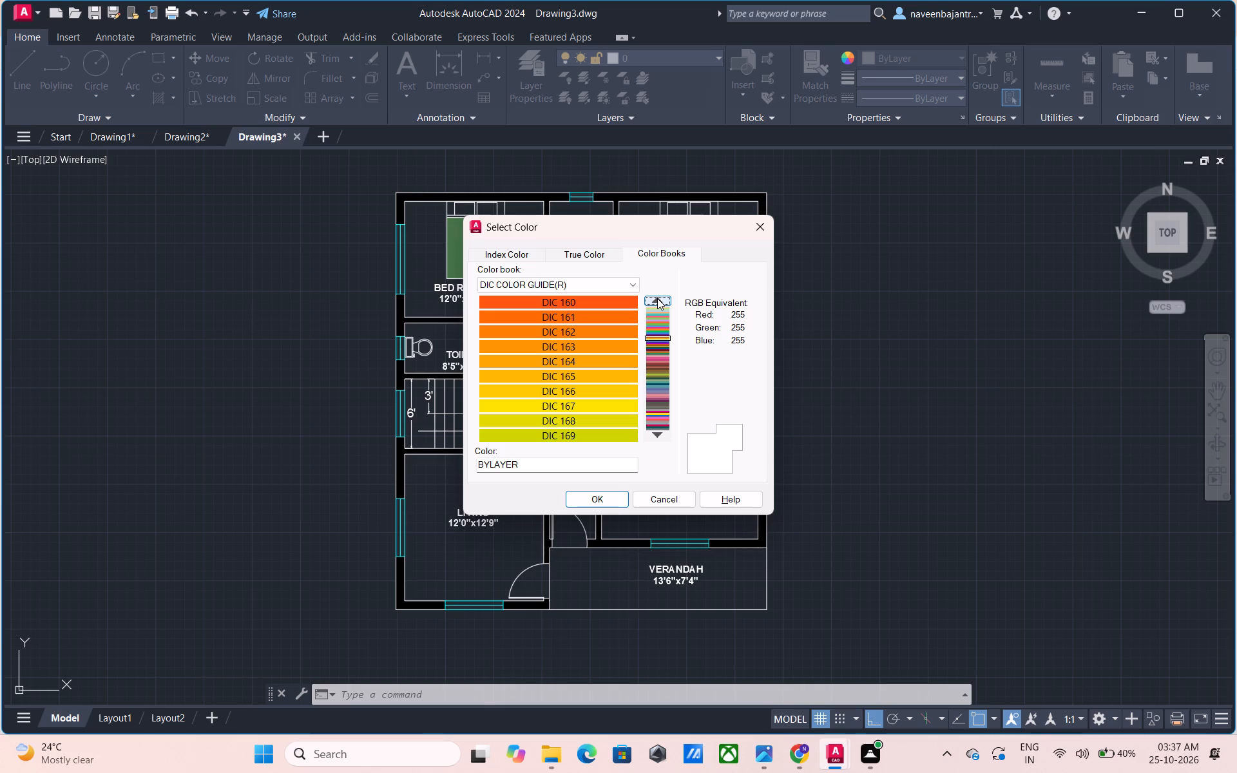
click(657, 298)
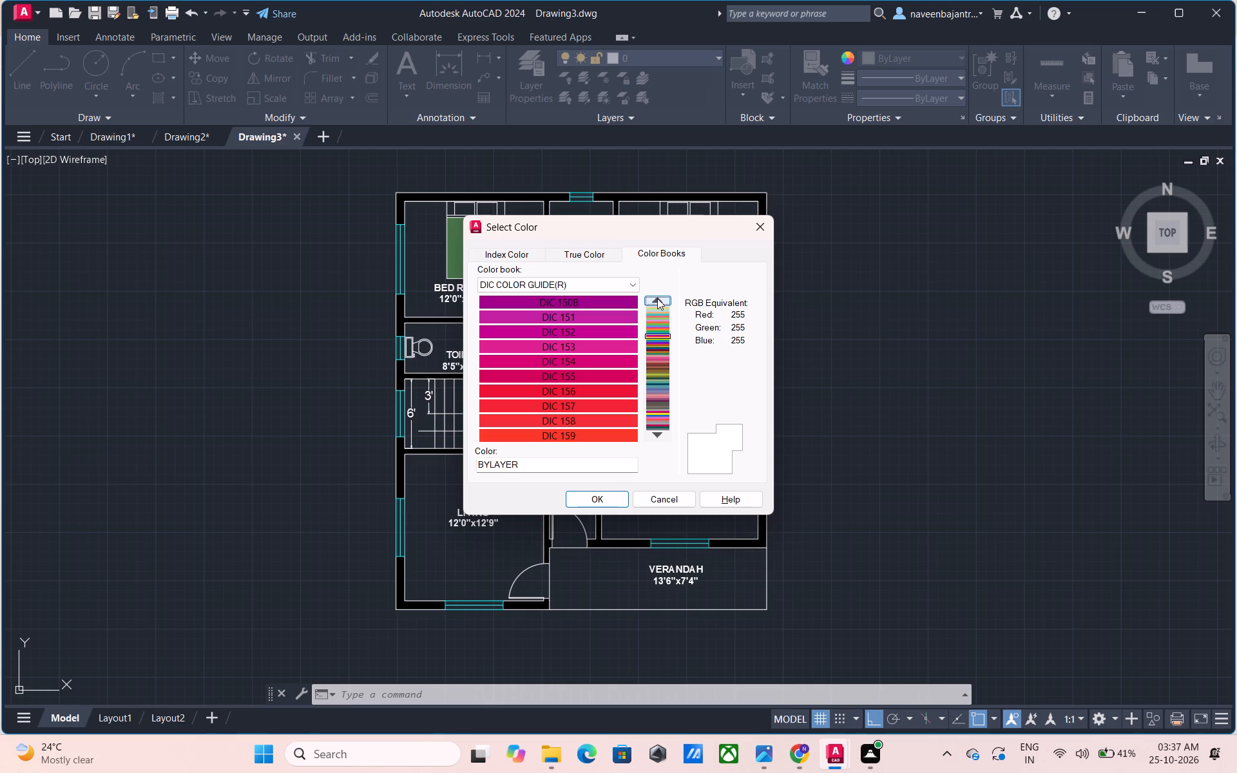
click(657, 298)
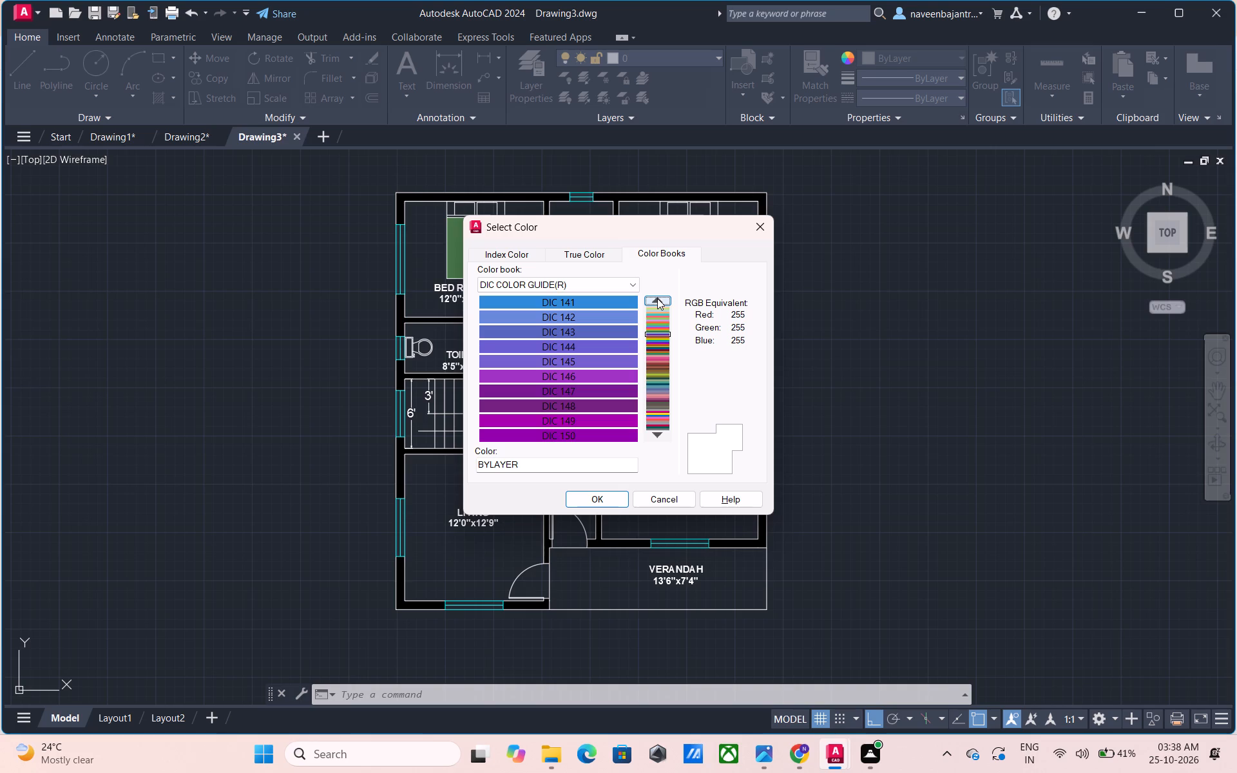
click(657, 298)
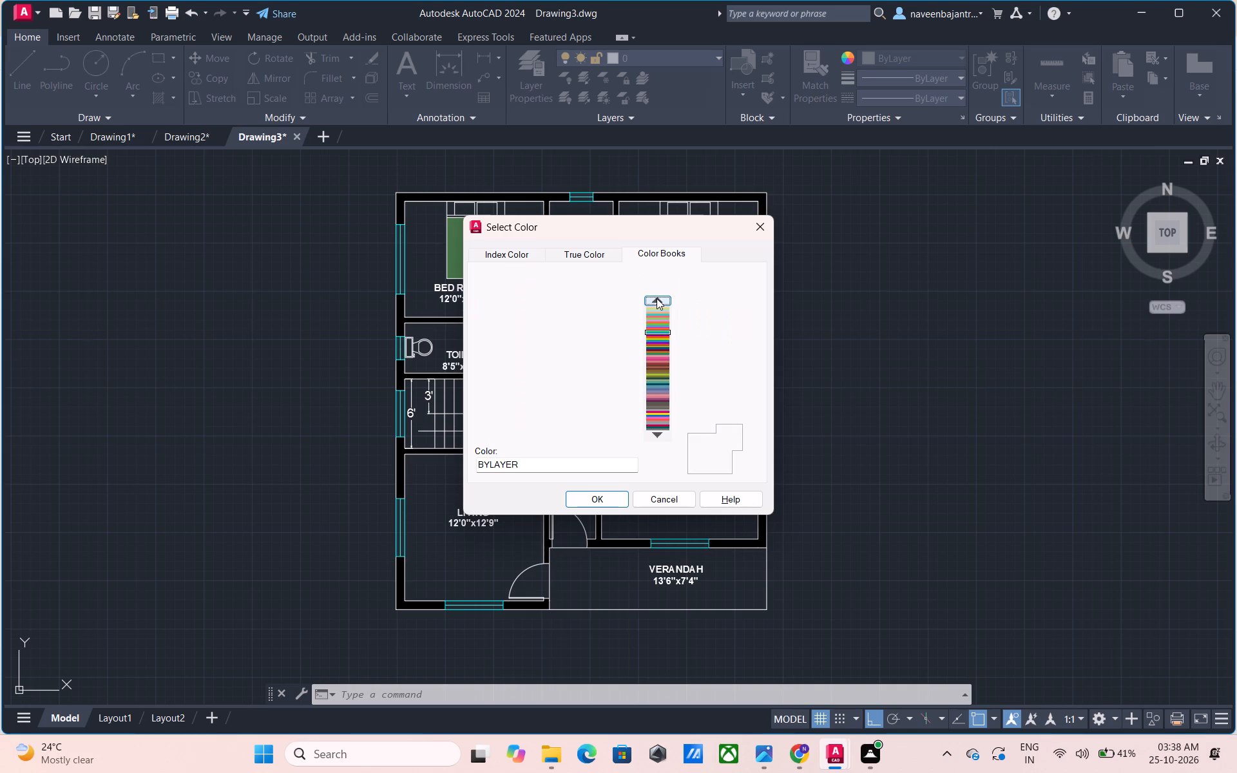
click(657, 298)
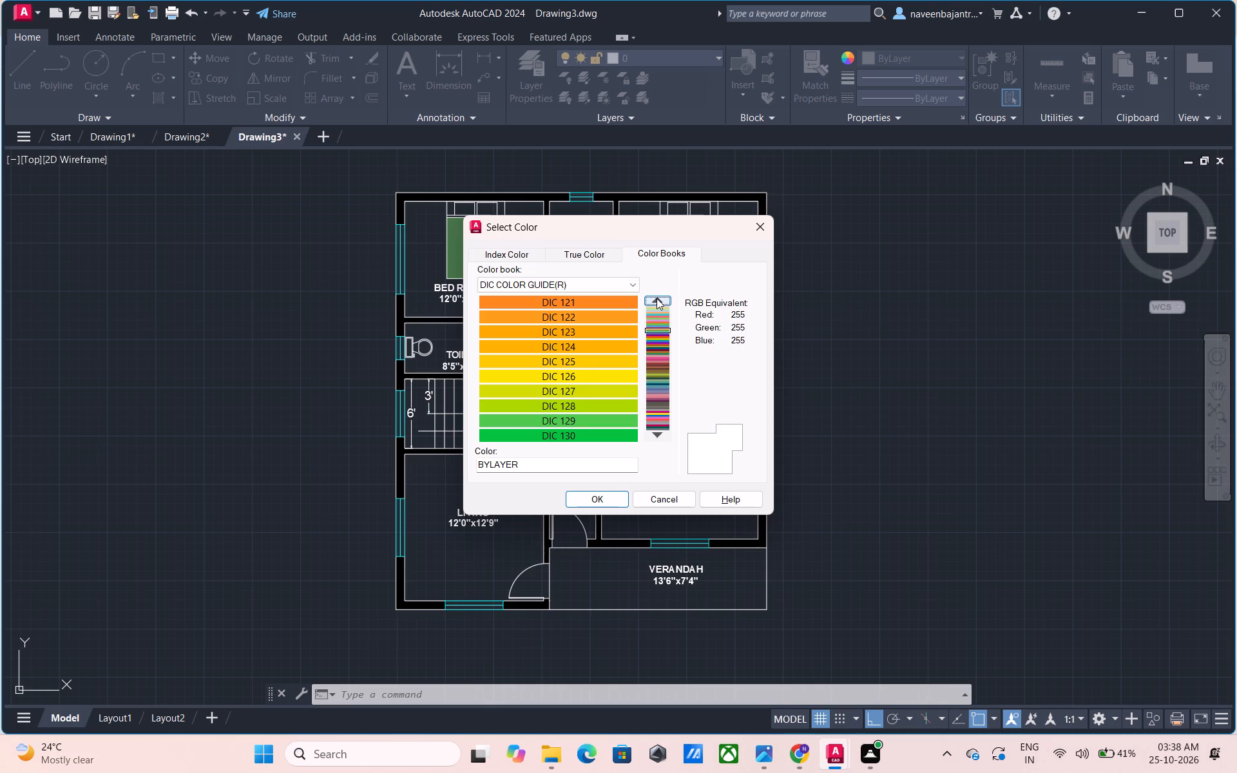
click(657, 298)
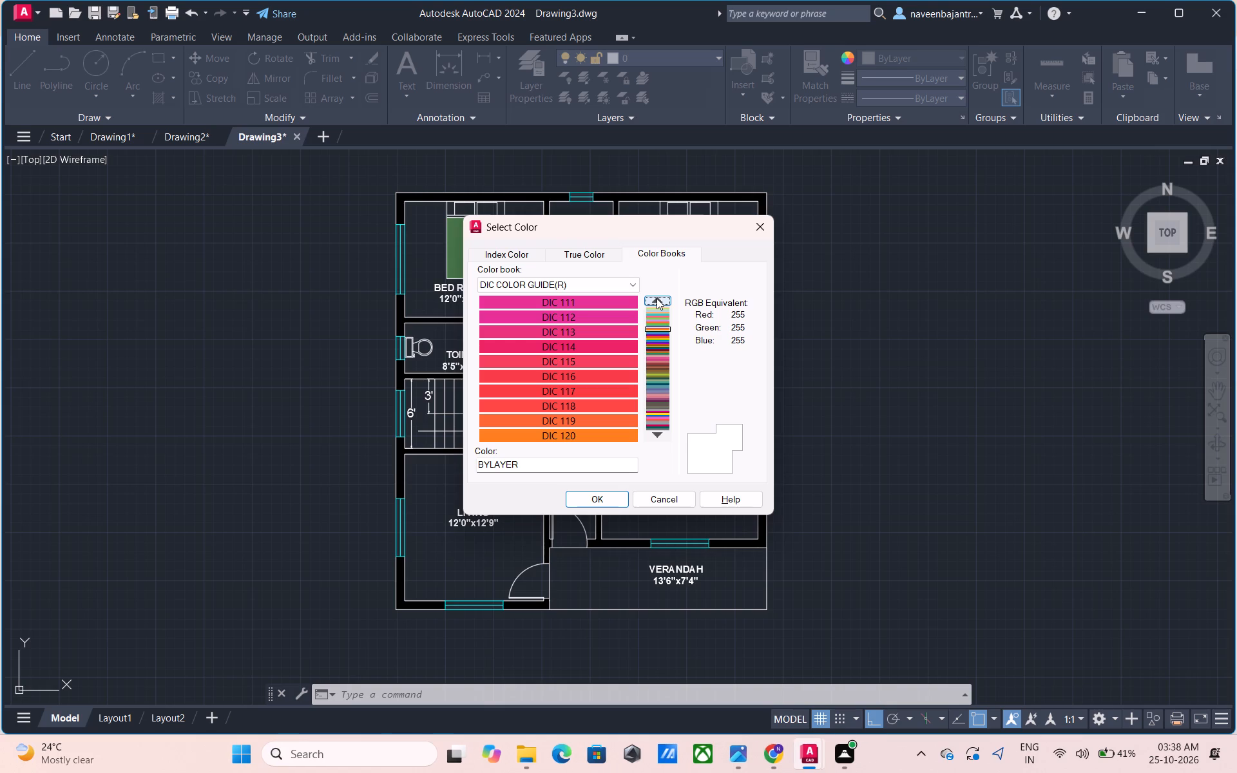
click(657, 298)
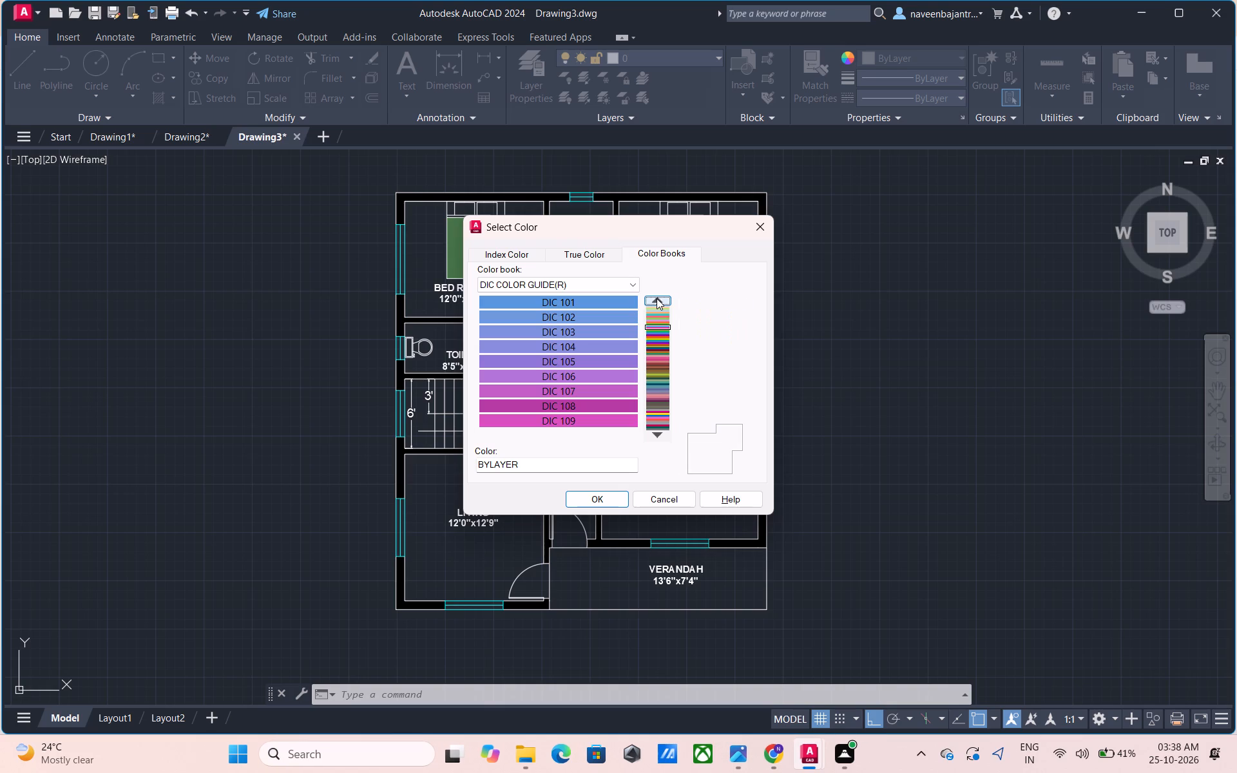
click(657, 298)
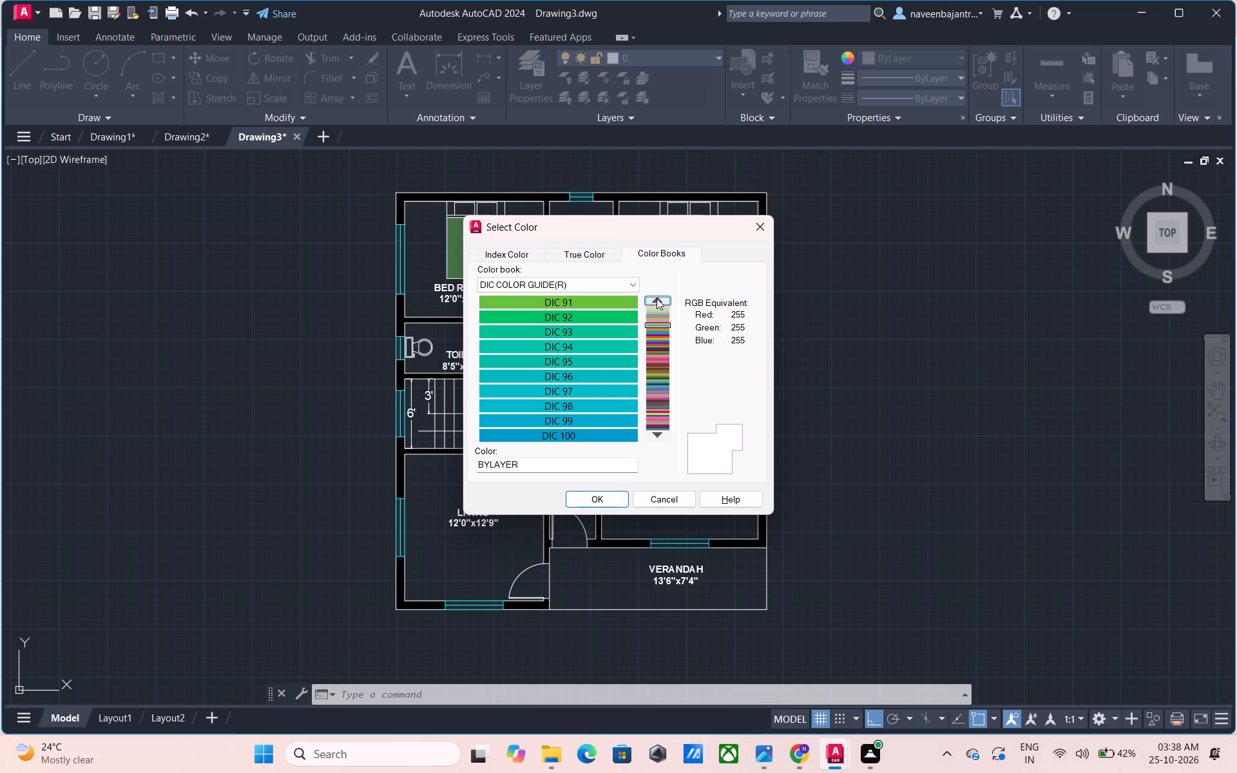
click(657, 298)
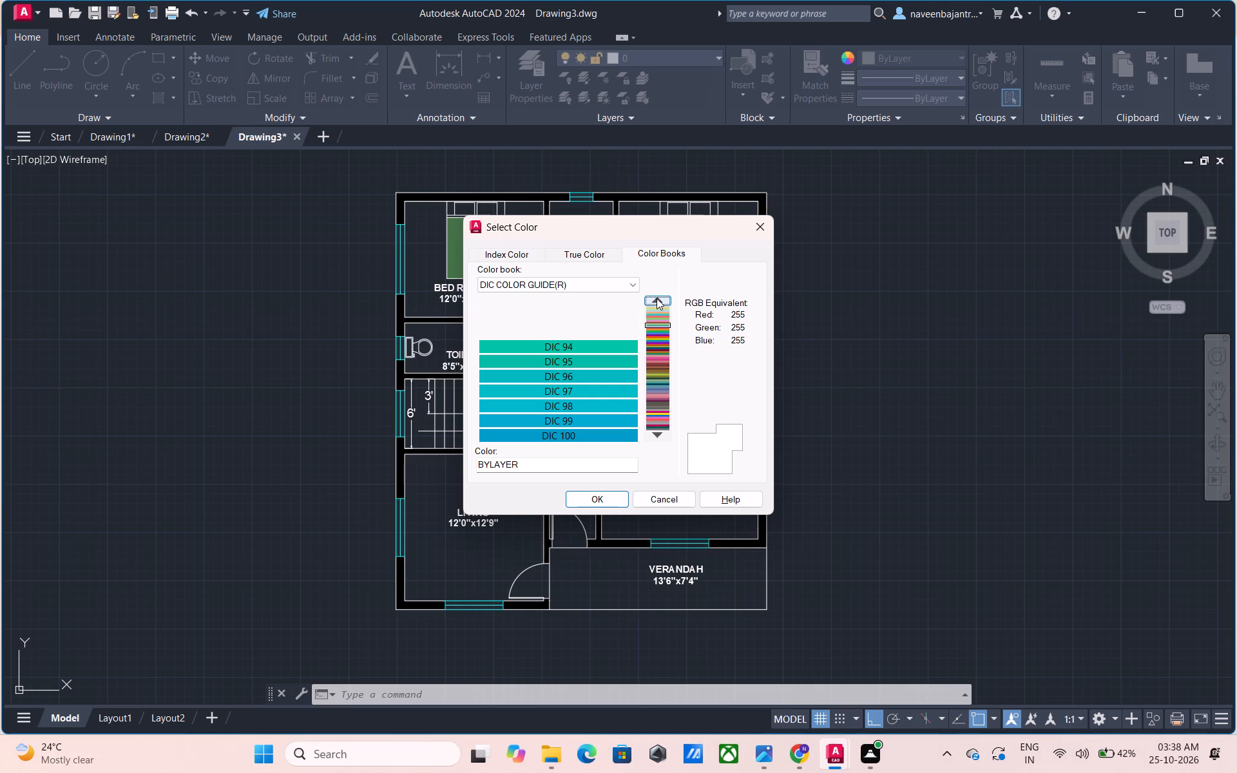
click(657, 298)
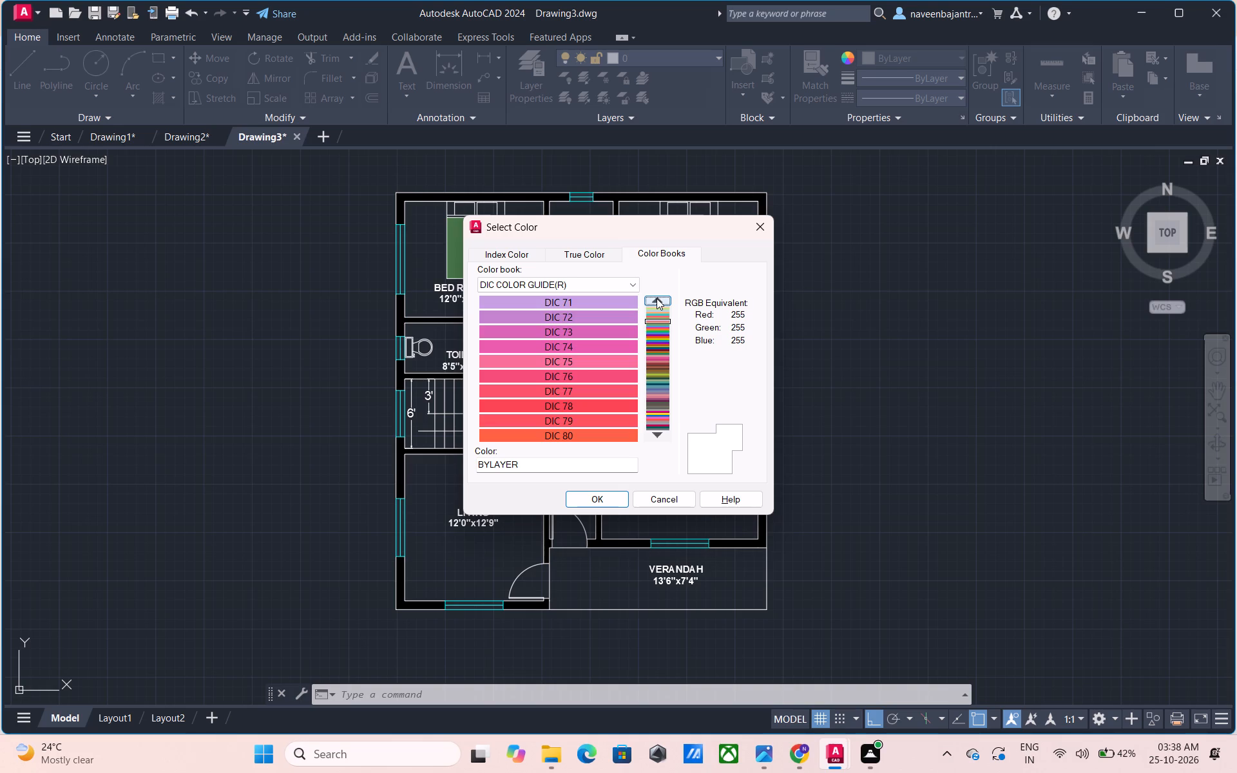
click(657, 298)
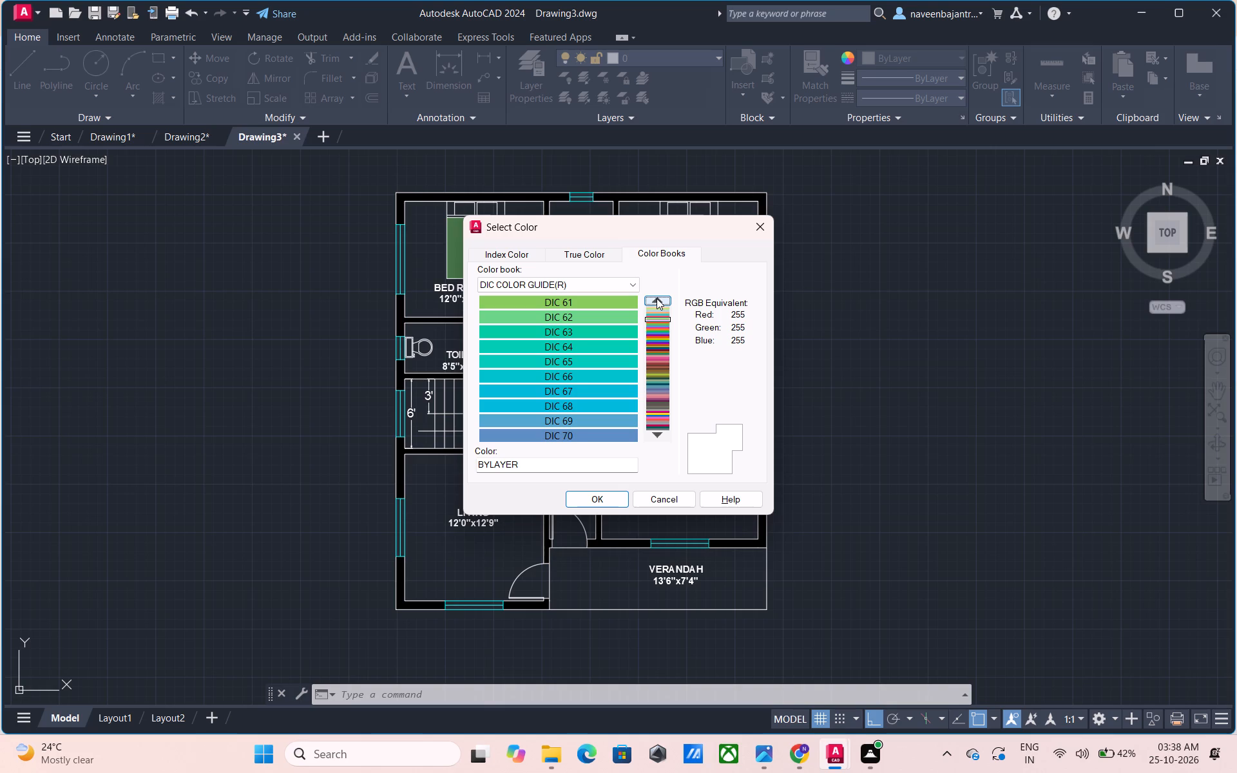
click(657, 298)
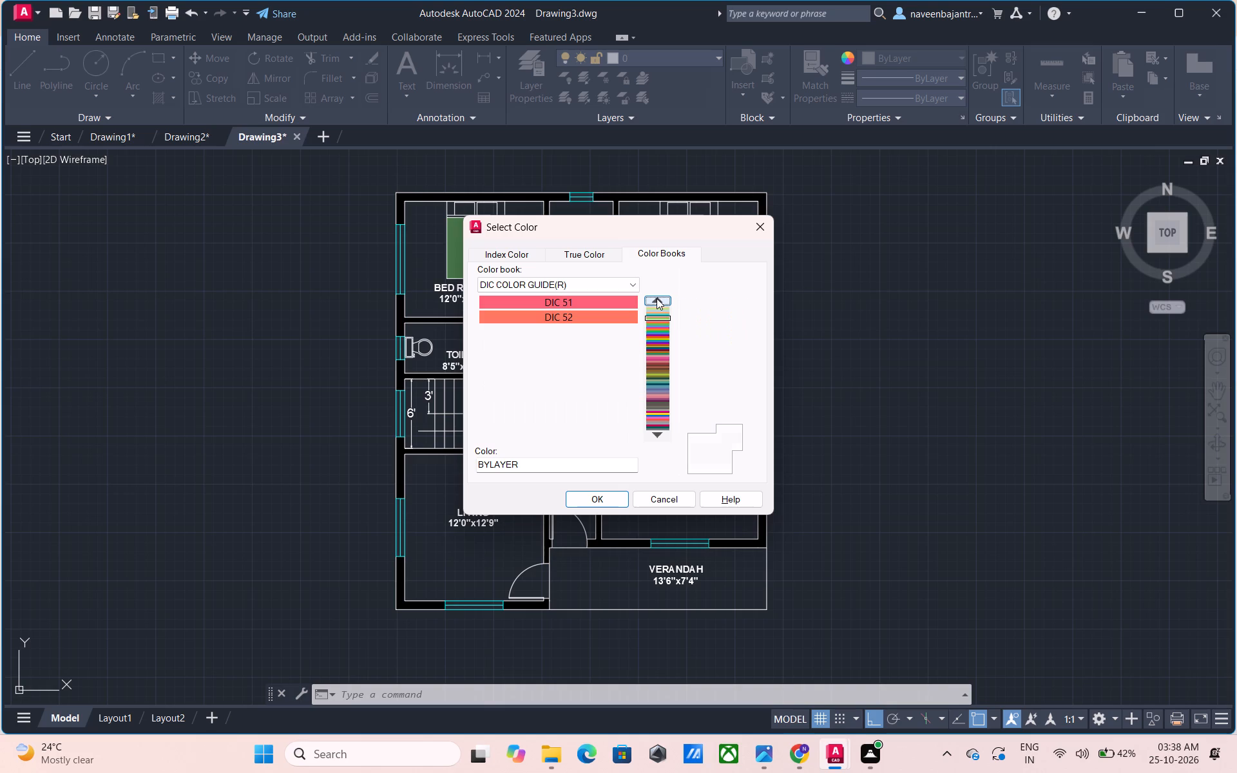
click(657, 298)
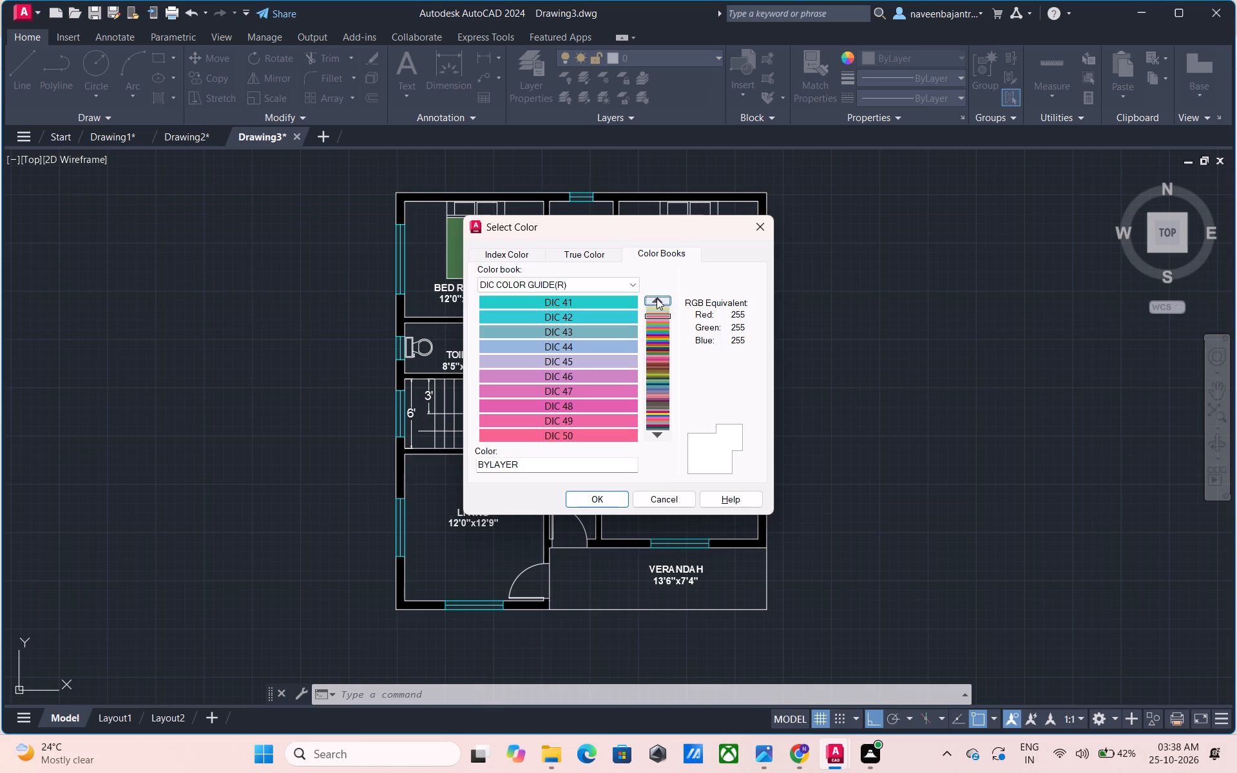
click(657, 298)
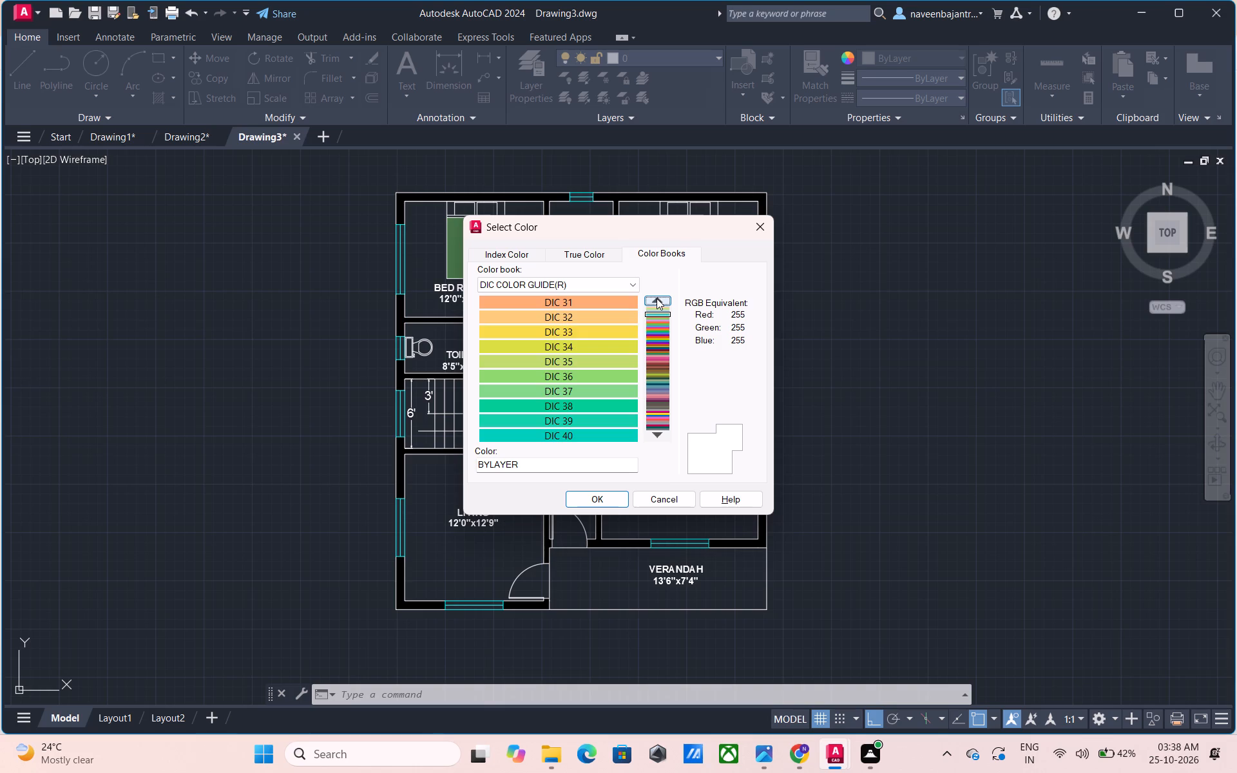
click(657, 298)
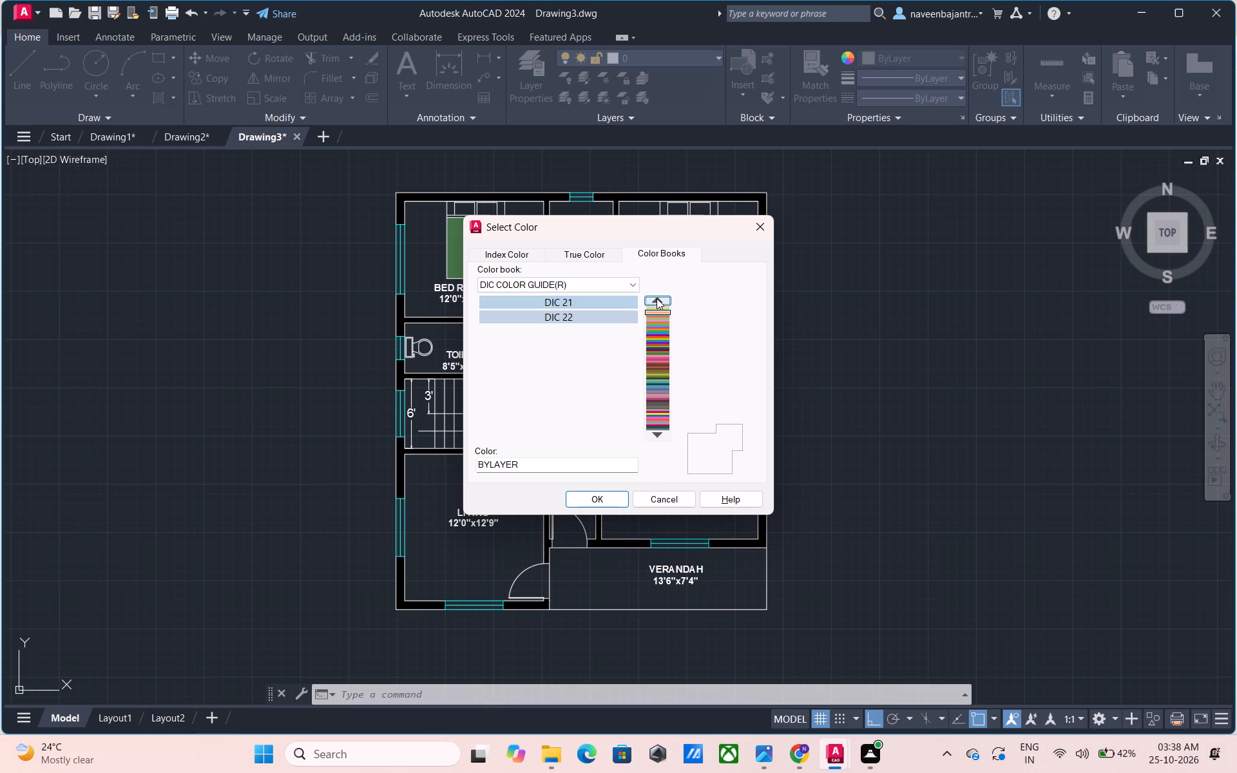
click(657, 298)
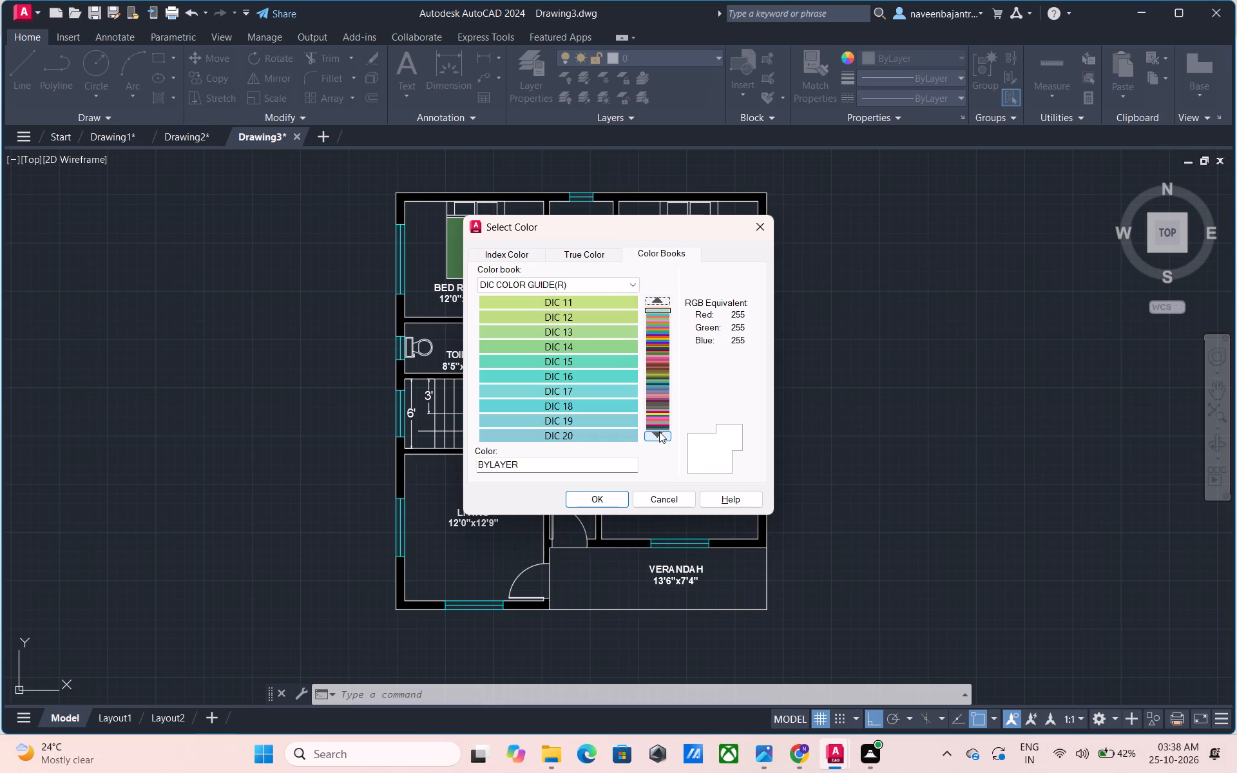
Look forward again through the DIC COLOR GUIDE(R) swatches, from DIC 21 up to DIC 189, for a new current drawing colour.
click(659, 432)
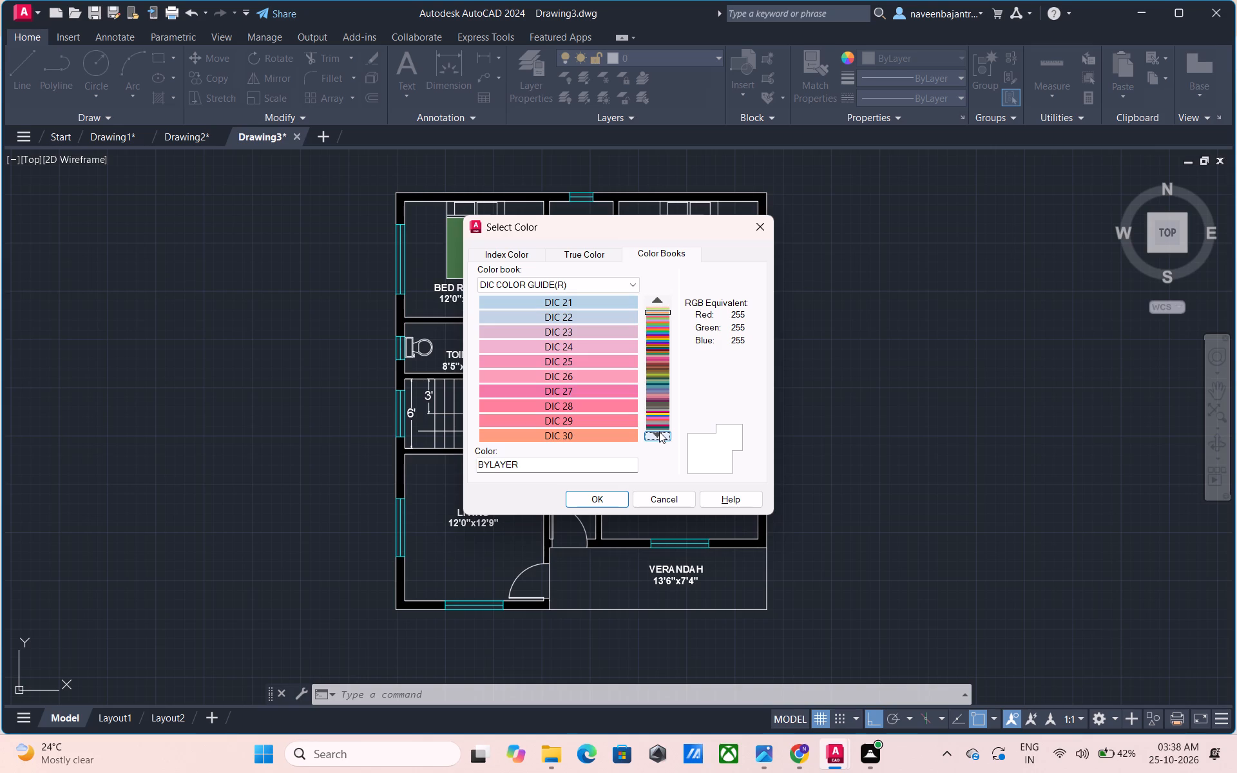
click(659, 434)
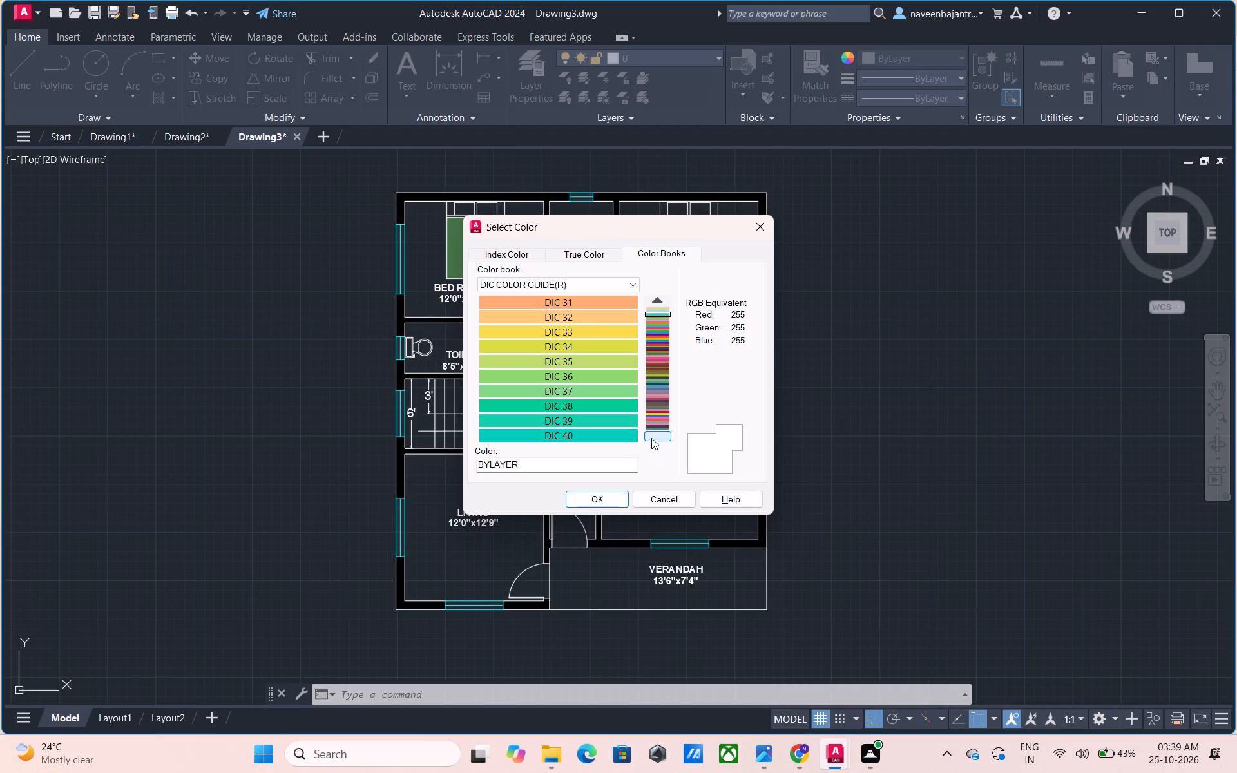
click(651, 438)
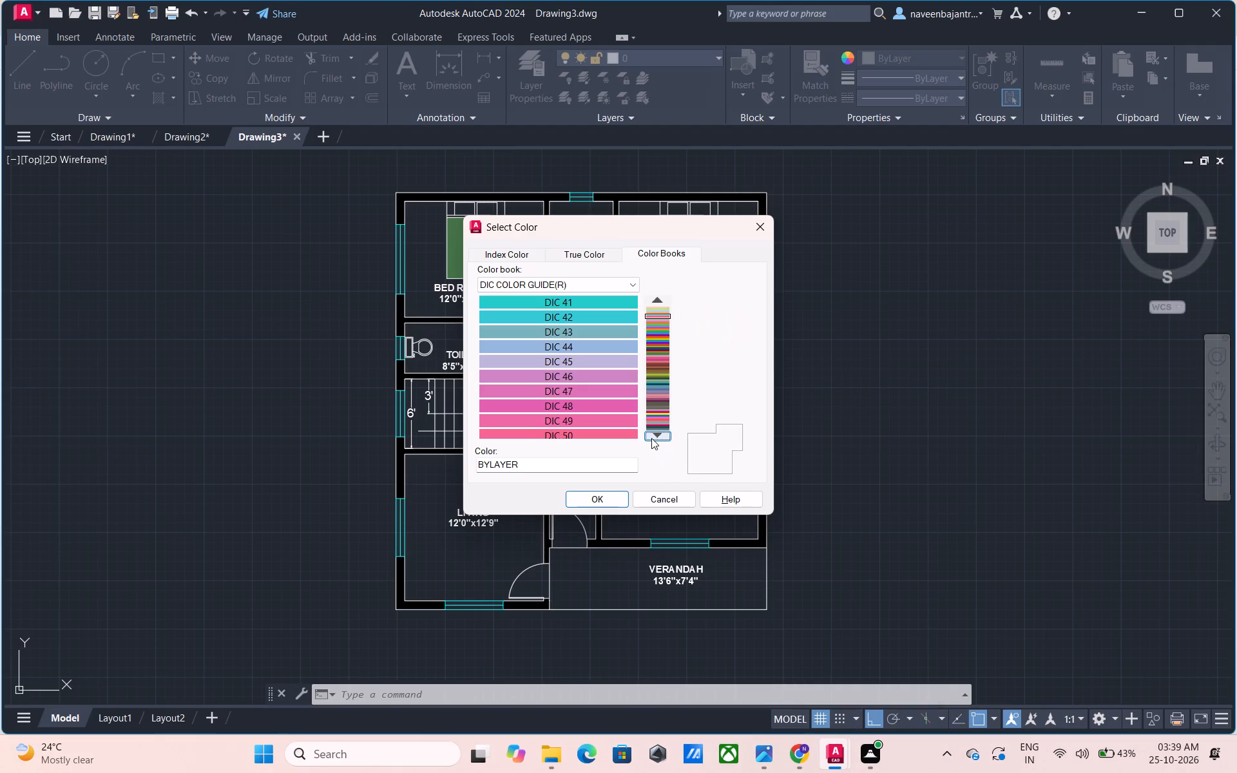
click(651, 438)
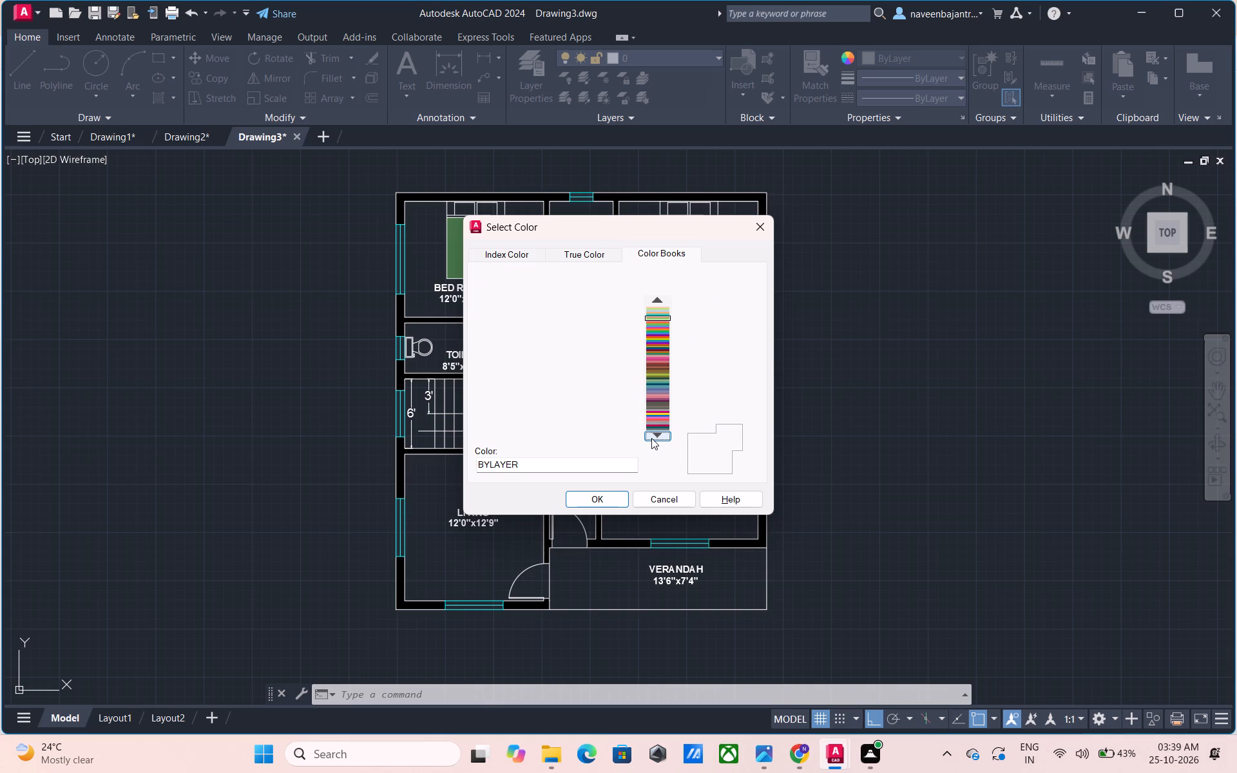
click(651, 438)
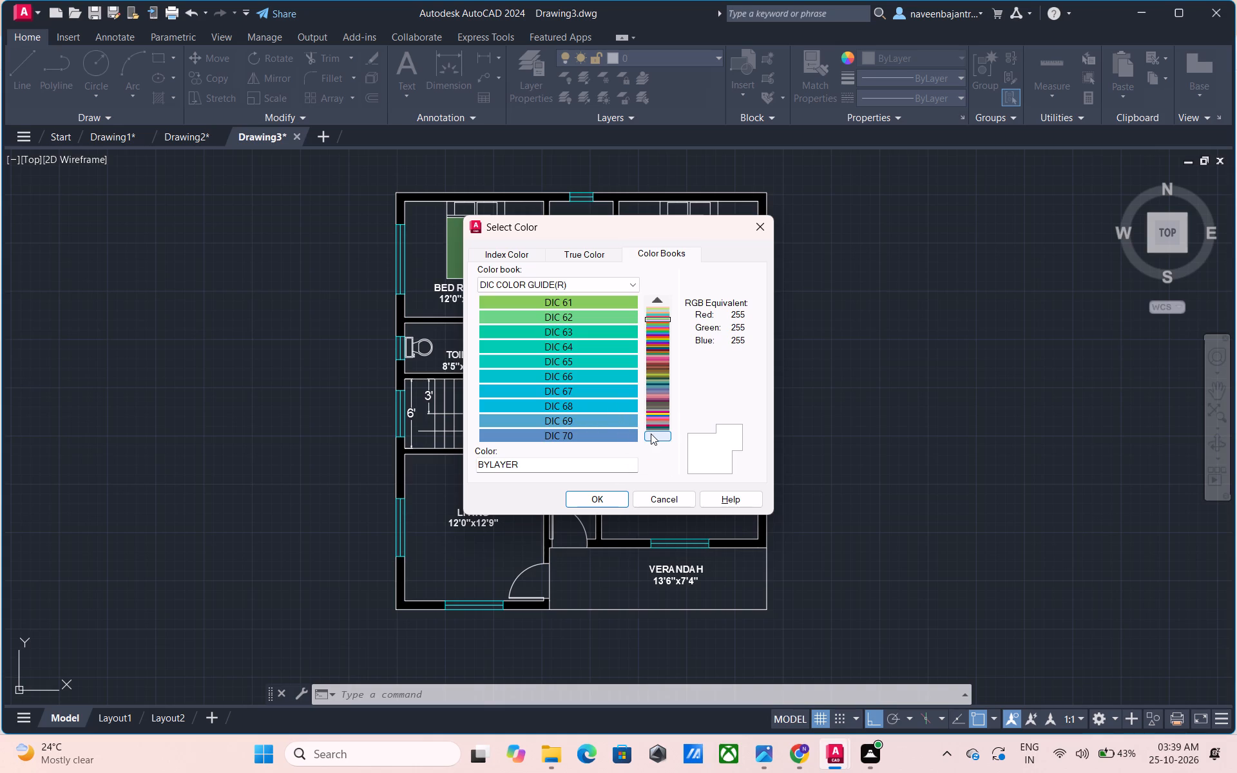
click(651, 434)
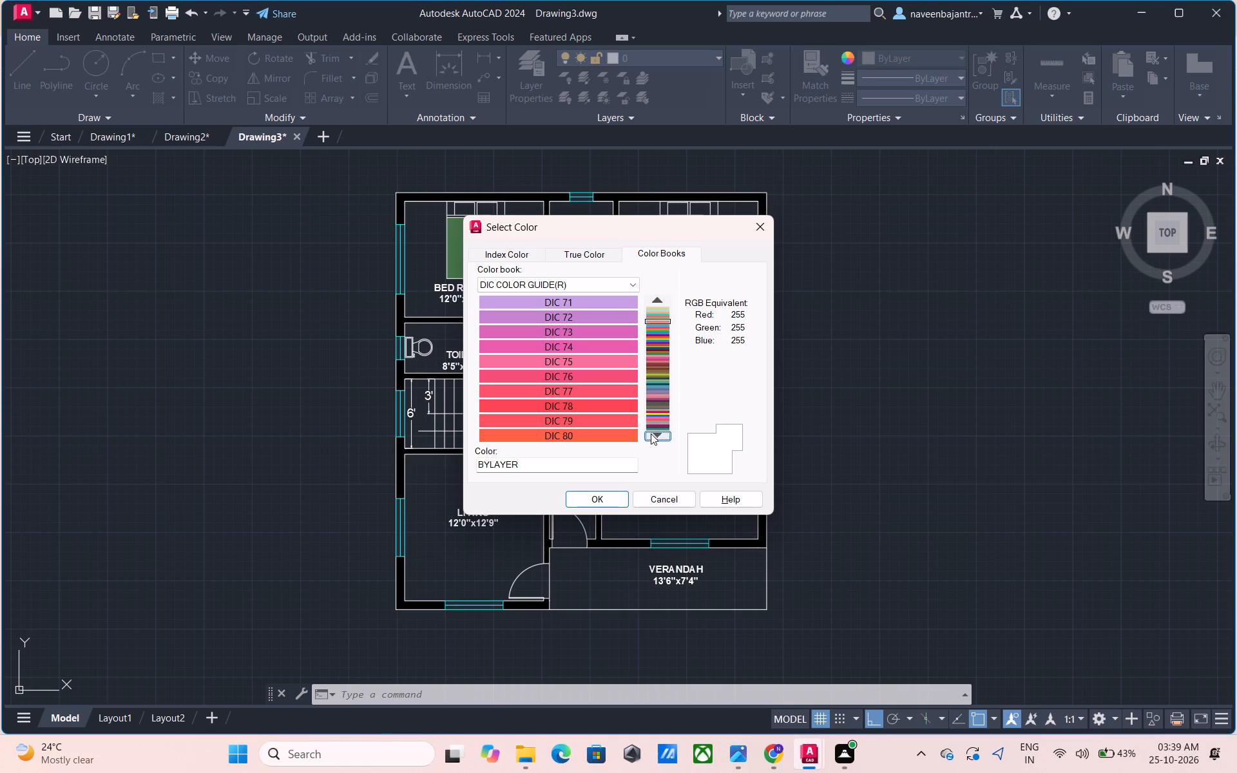
click(651, 434)
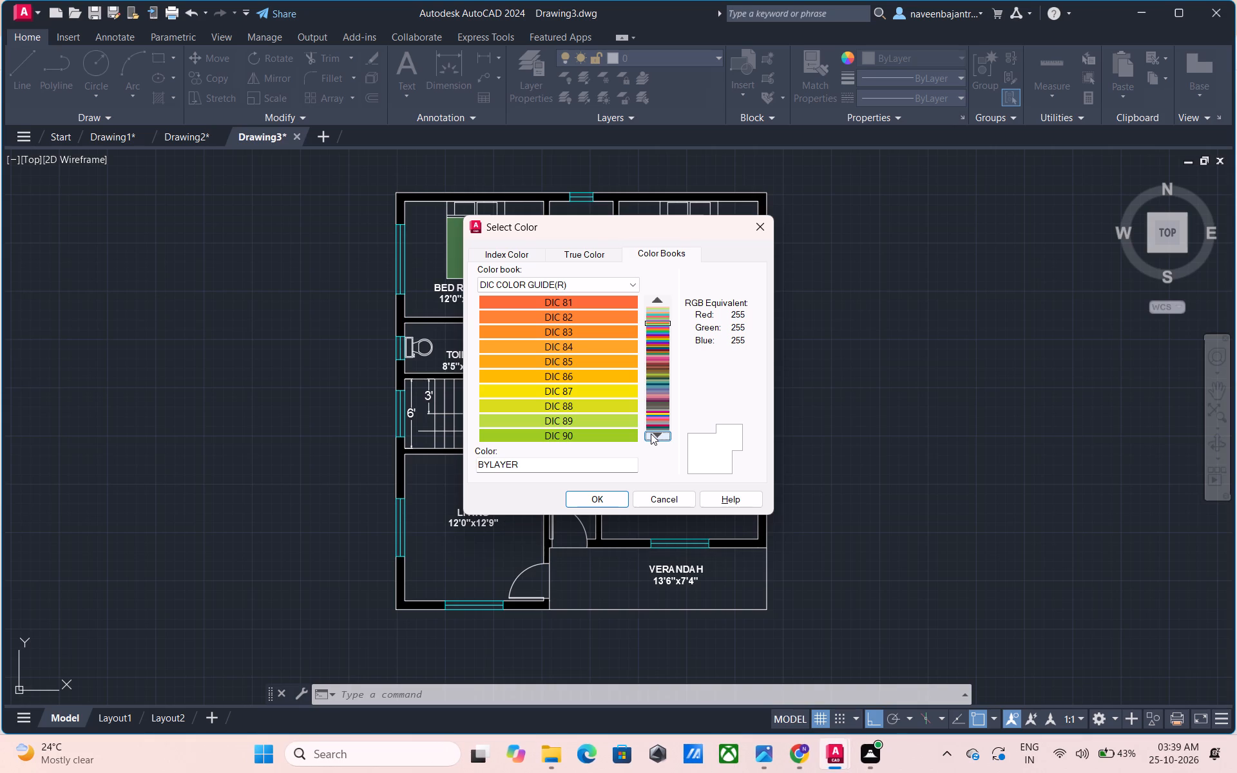
click(651, 434)
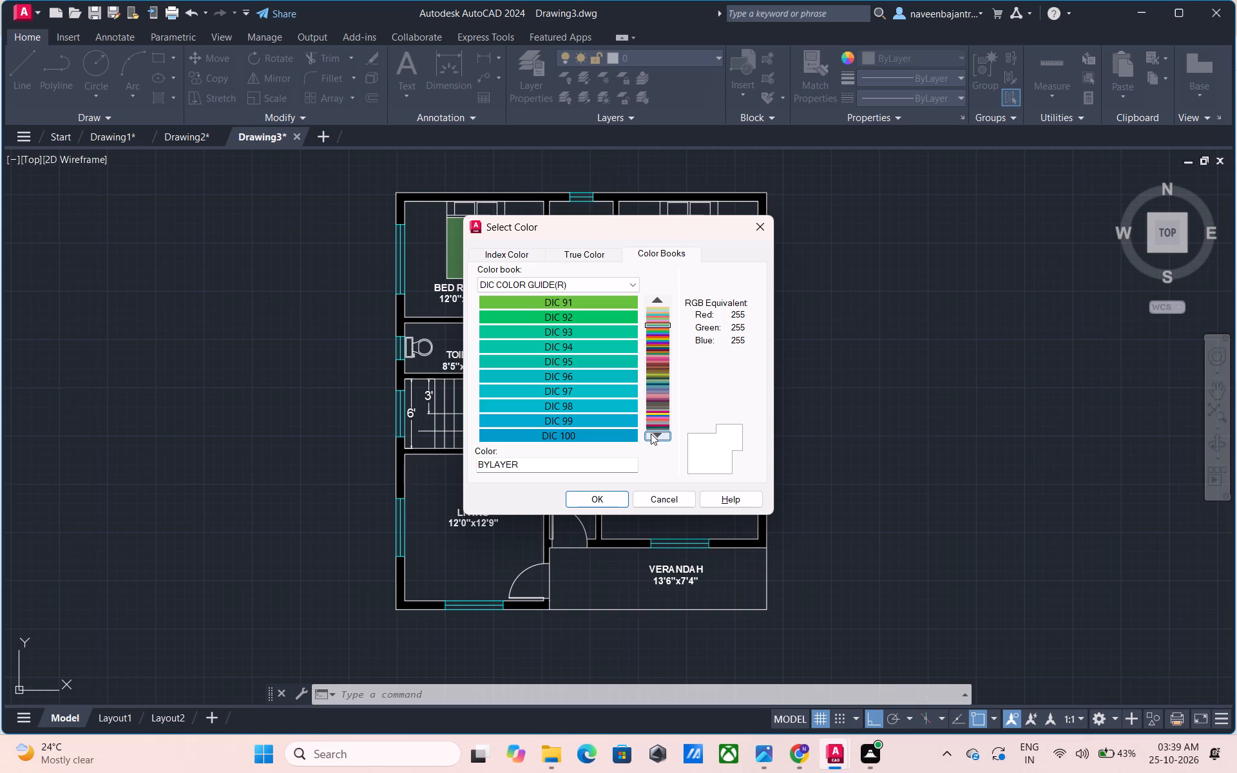
click(651, 434)
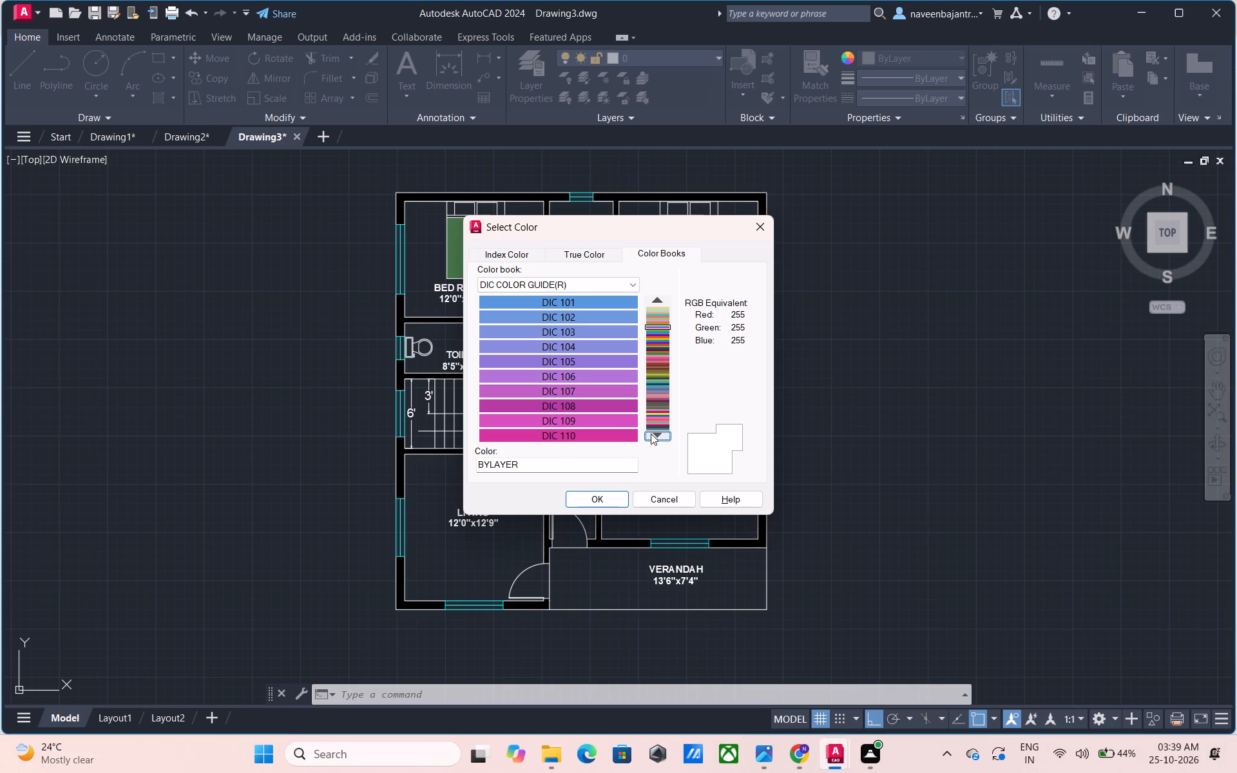
click(651, 434)
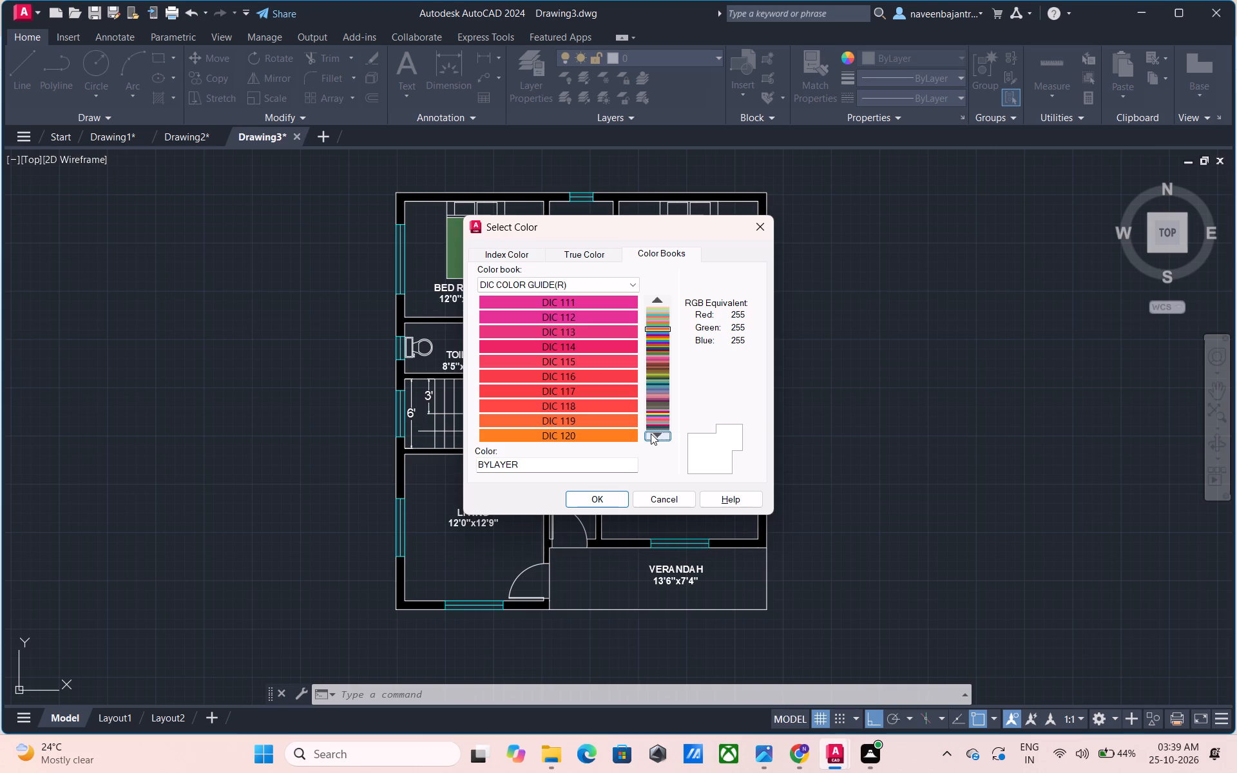
click(651, 434)
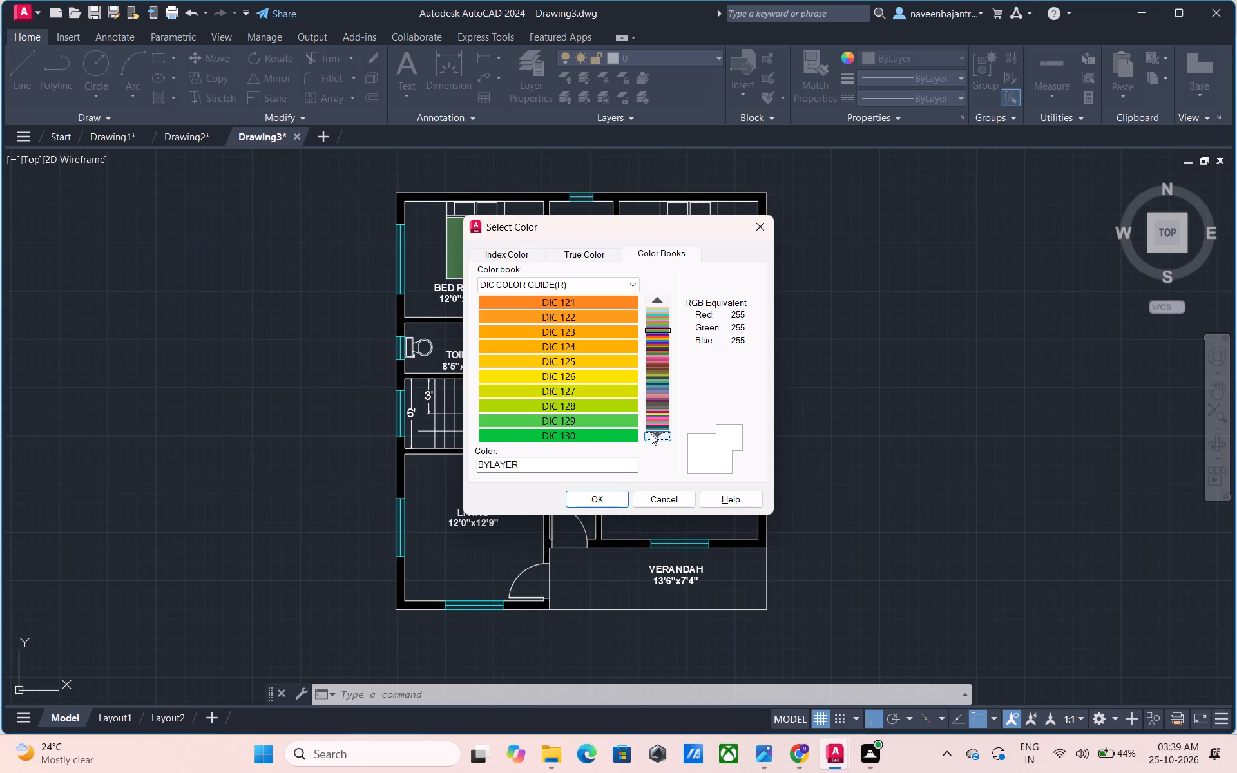
click(651, 434)
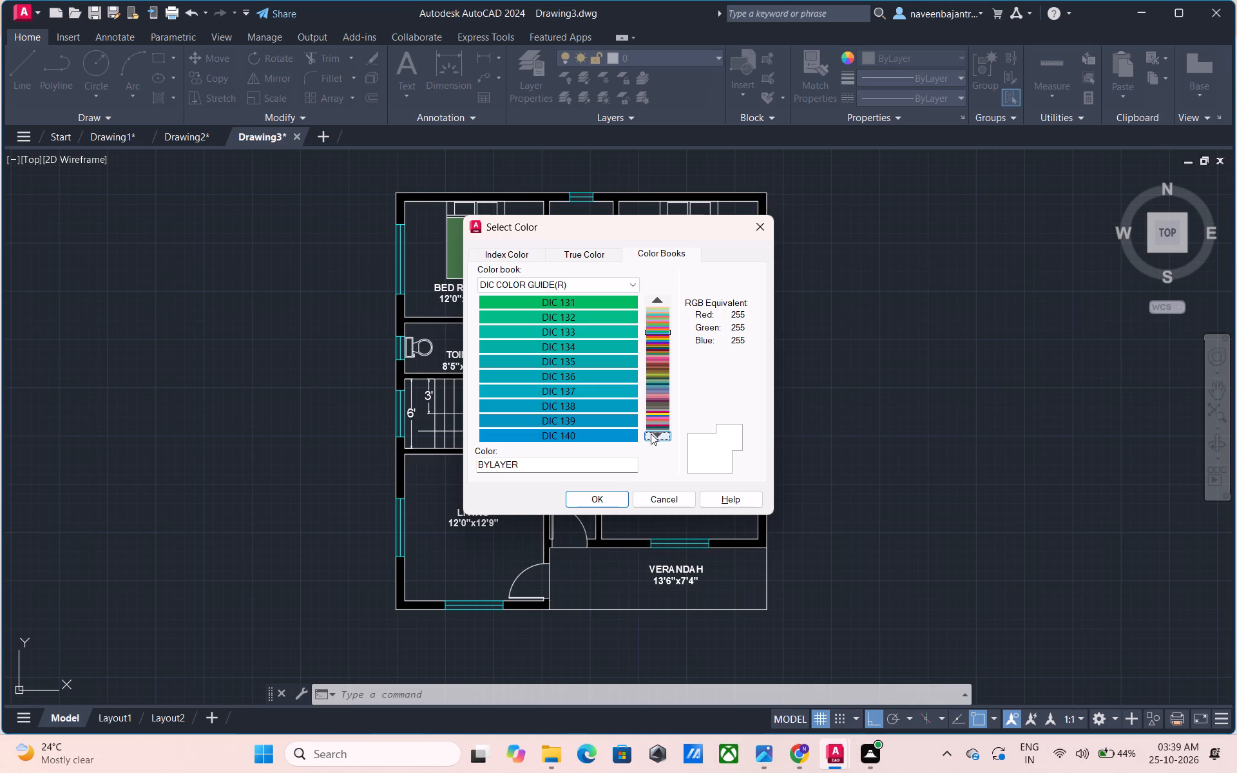
click(651, 434)
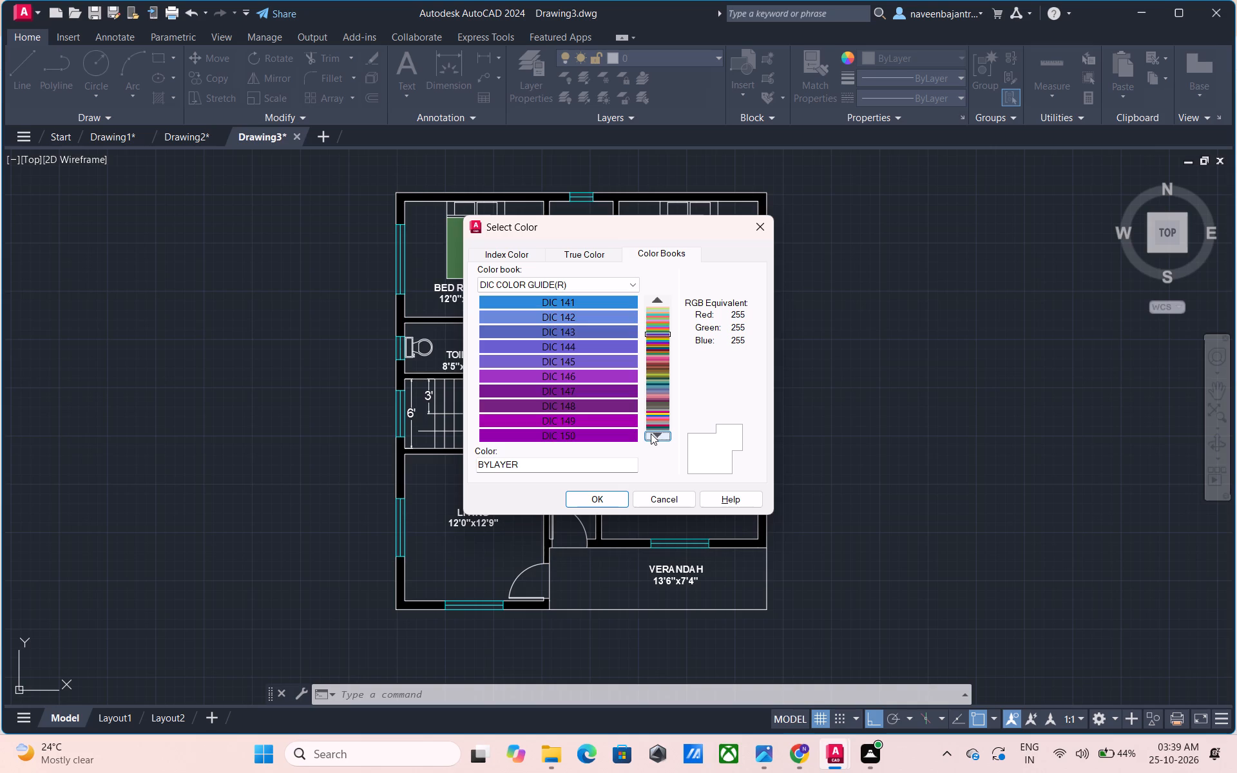
click(651, 434)
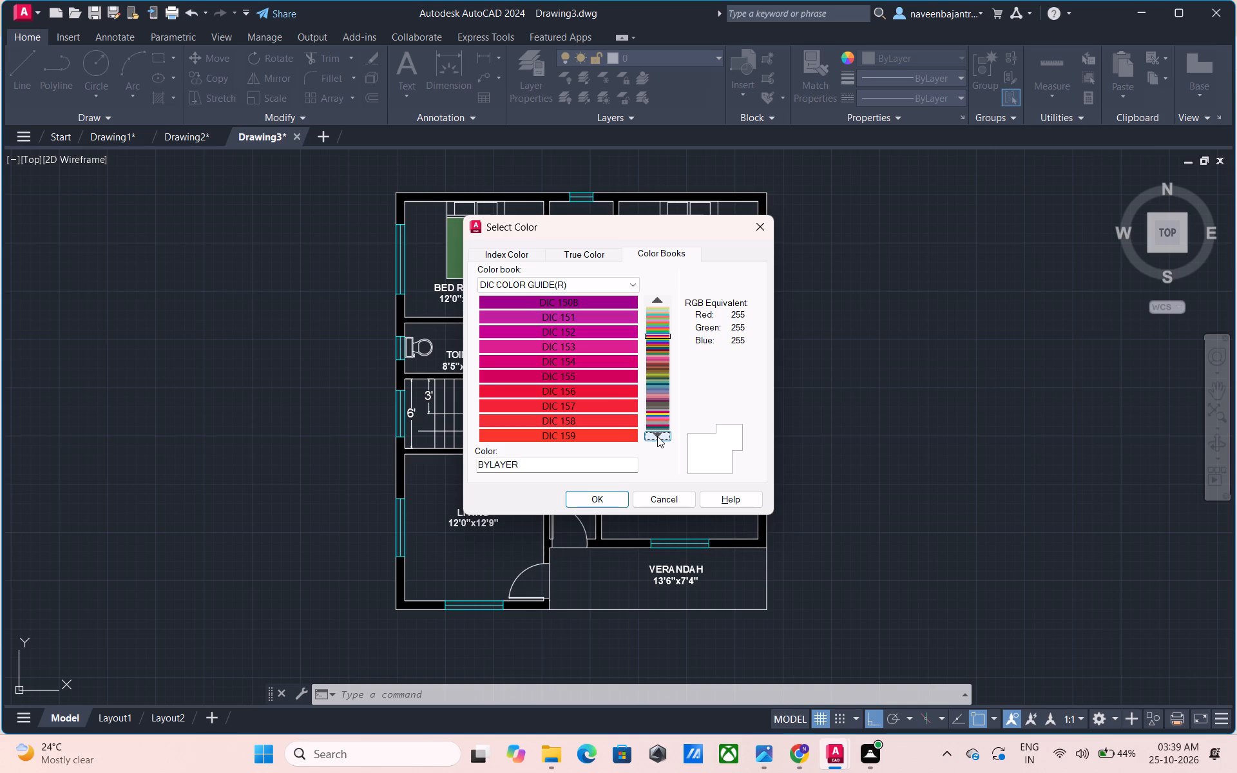
click(657, 436)
click(657, 436)
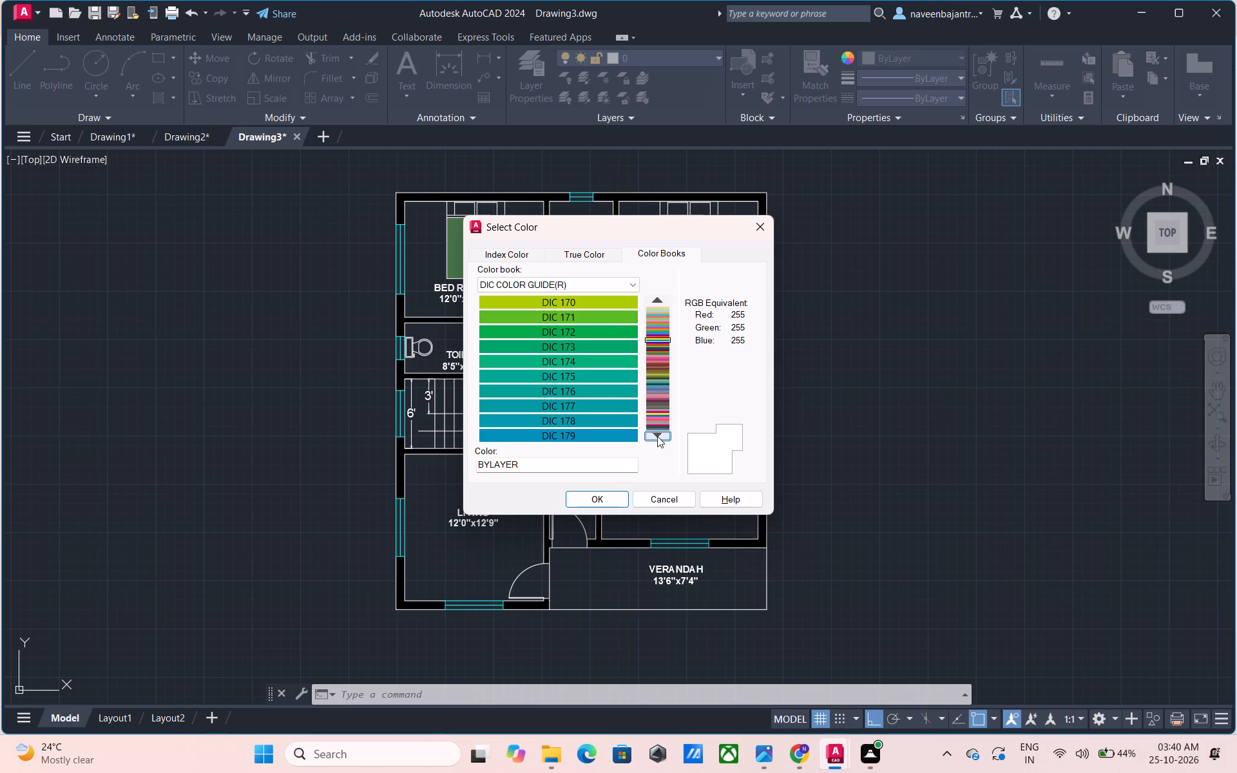
click(657, 436)
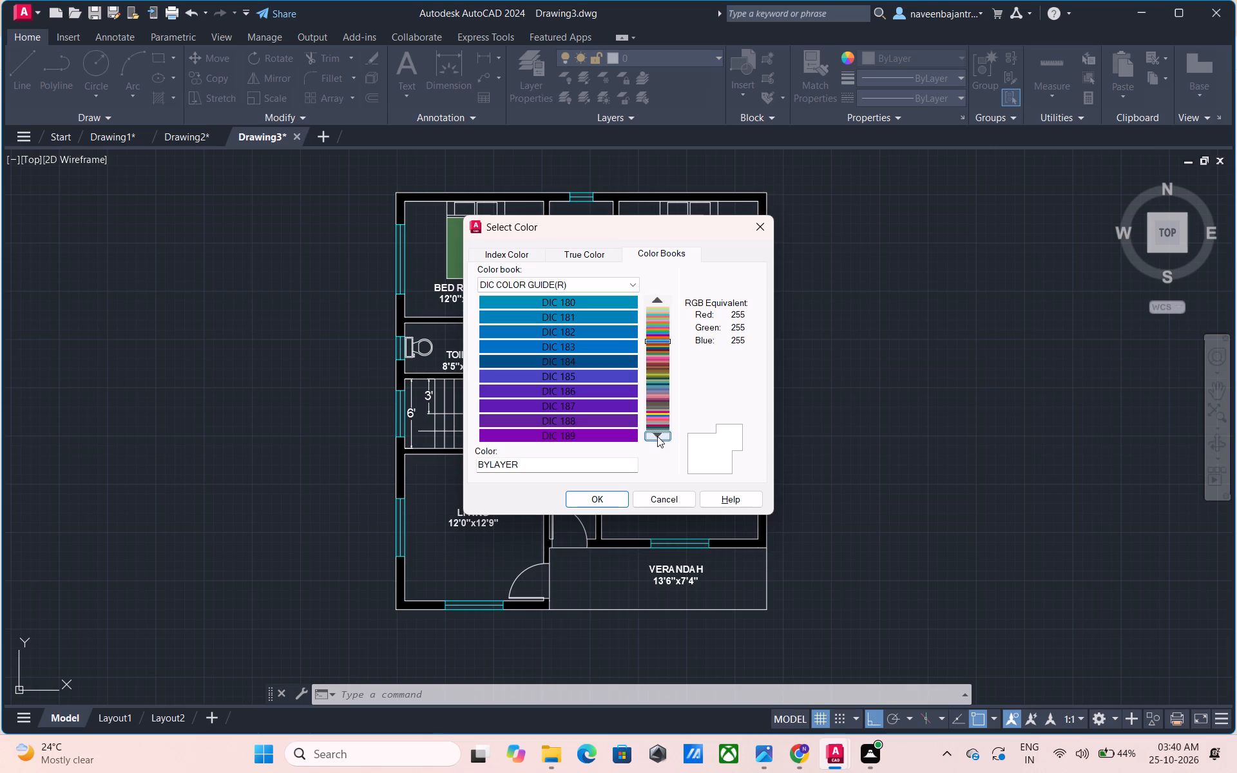
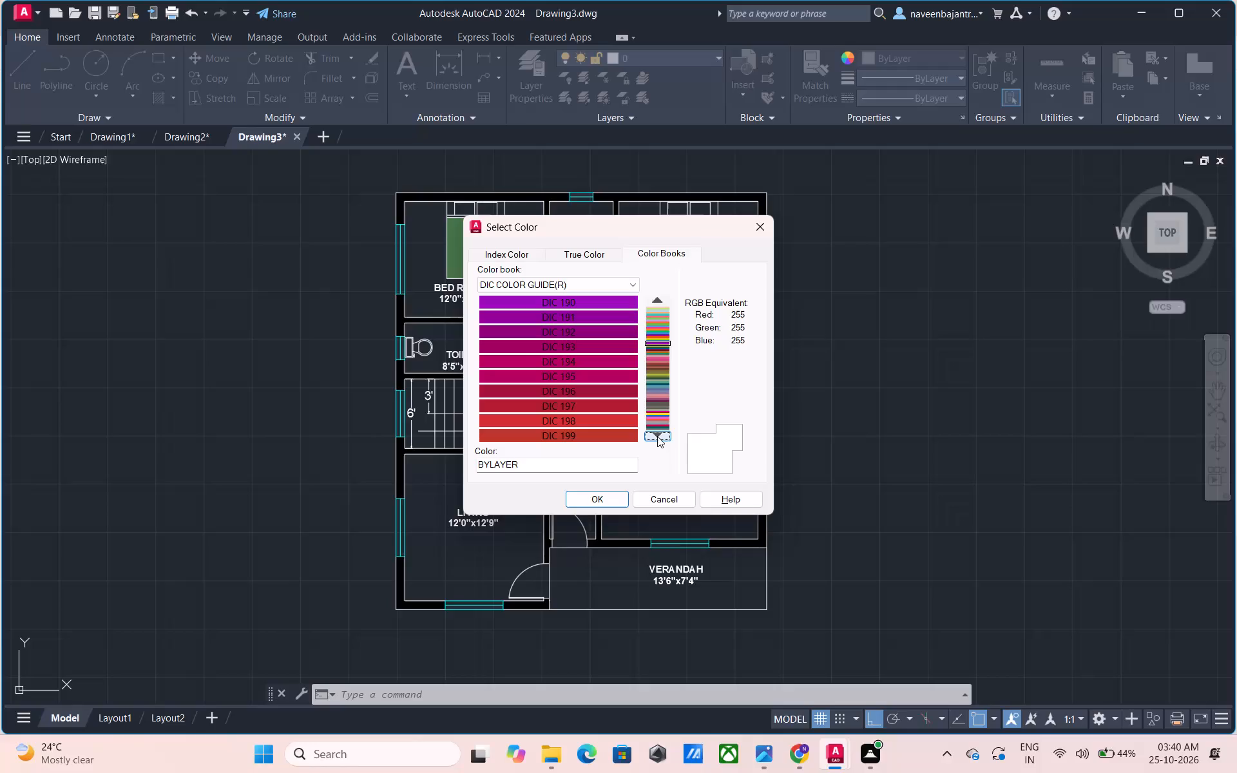
Browse the swatches of the DIC COLOR GUIDE(R) color book, from DIC 200 through DIC 548, for a suitable colour.
click(657, 436)
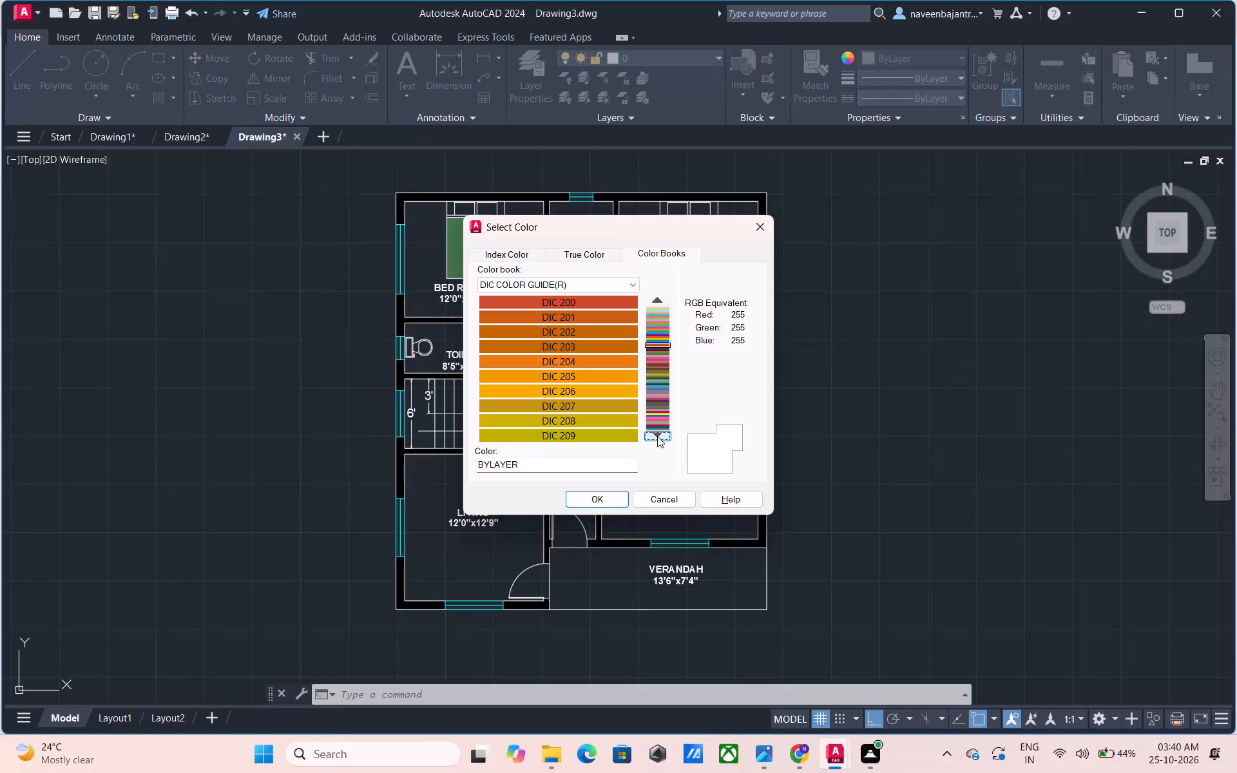
click(657, 436)
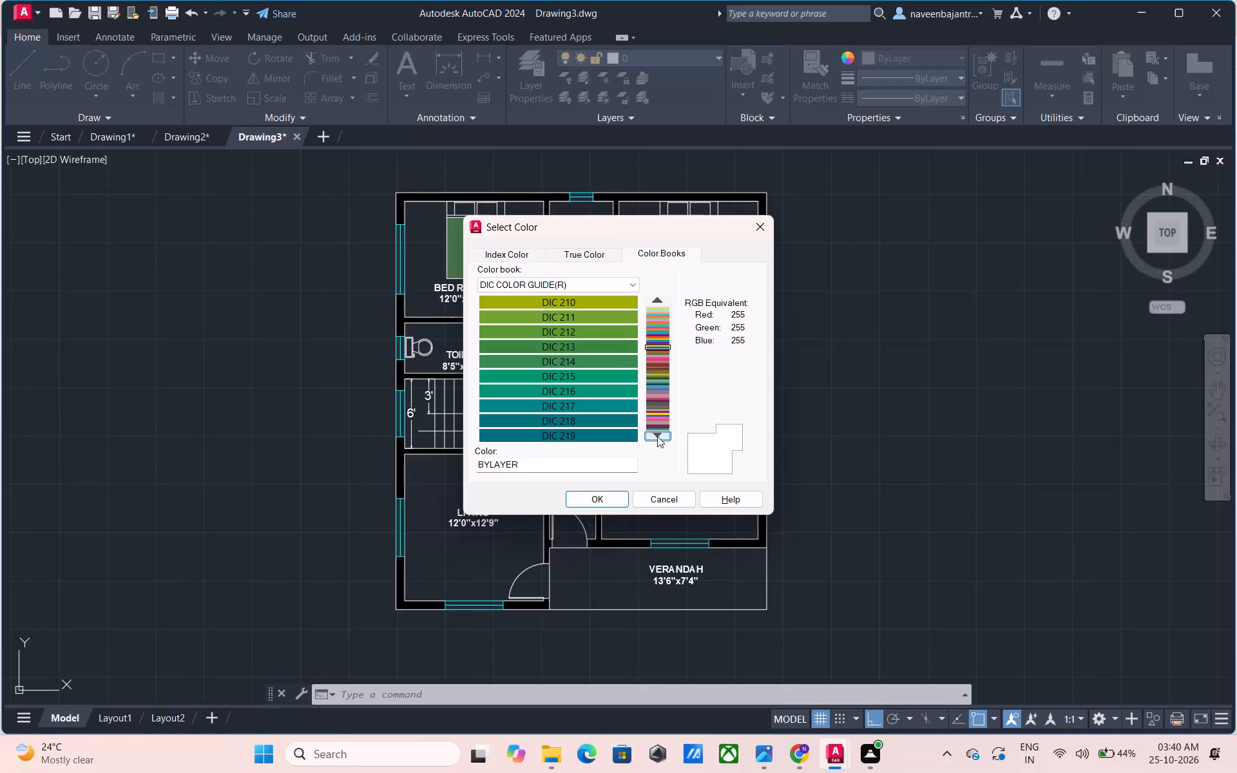
click(657, 436)
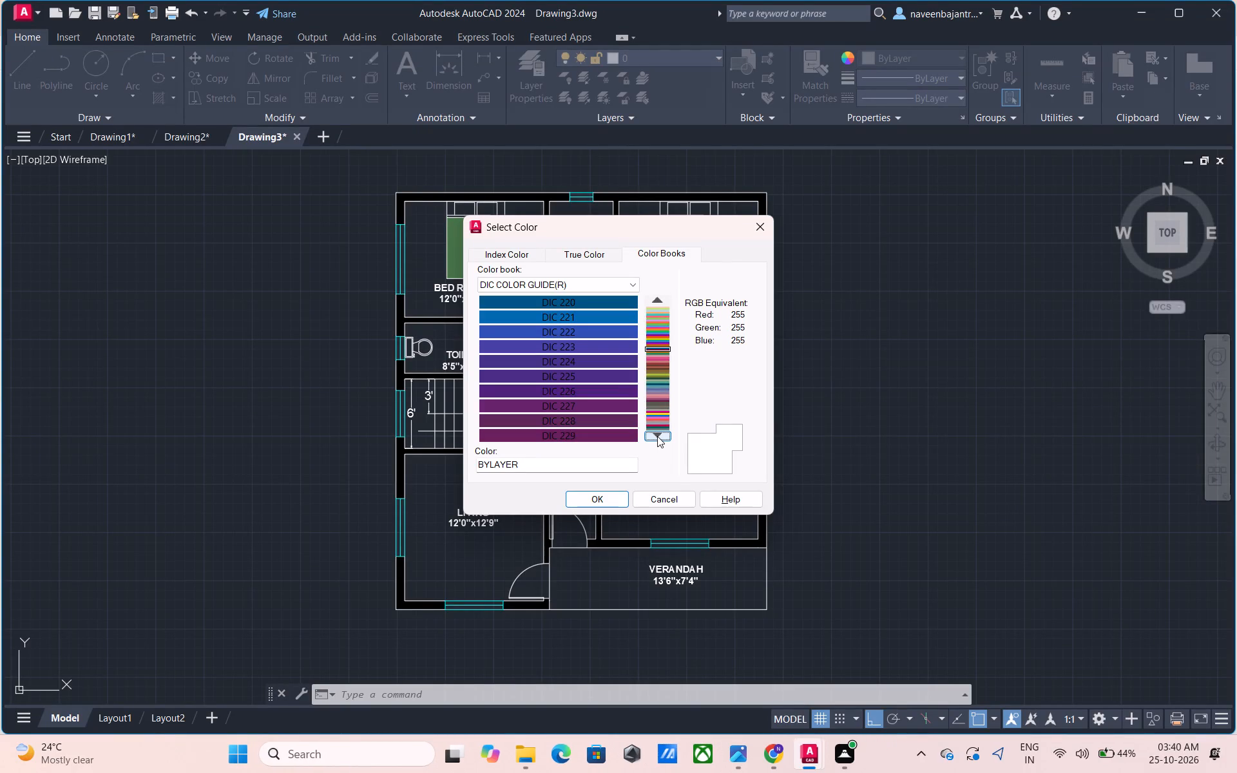
click(657, 436)
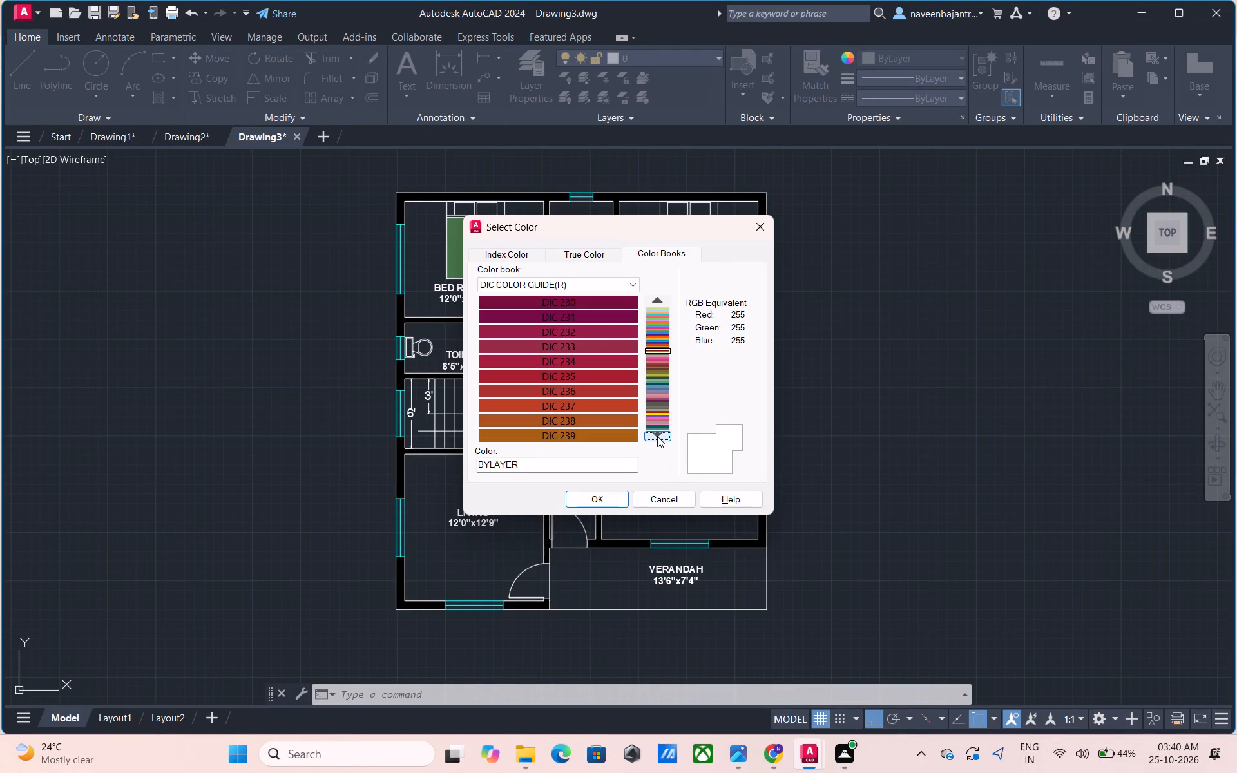
click(657, 436)
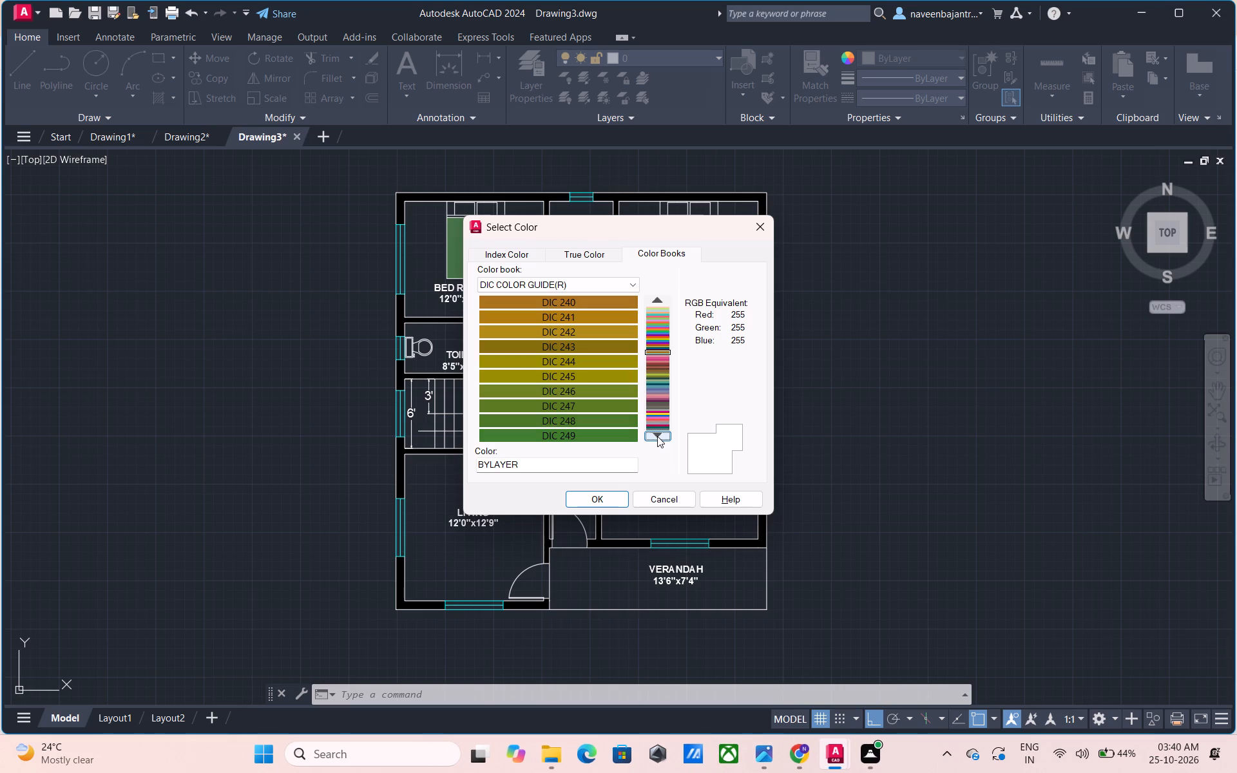
click(657, 436)
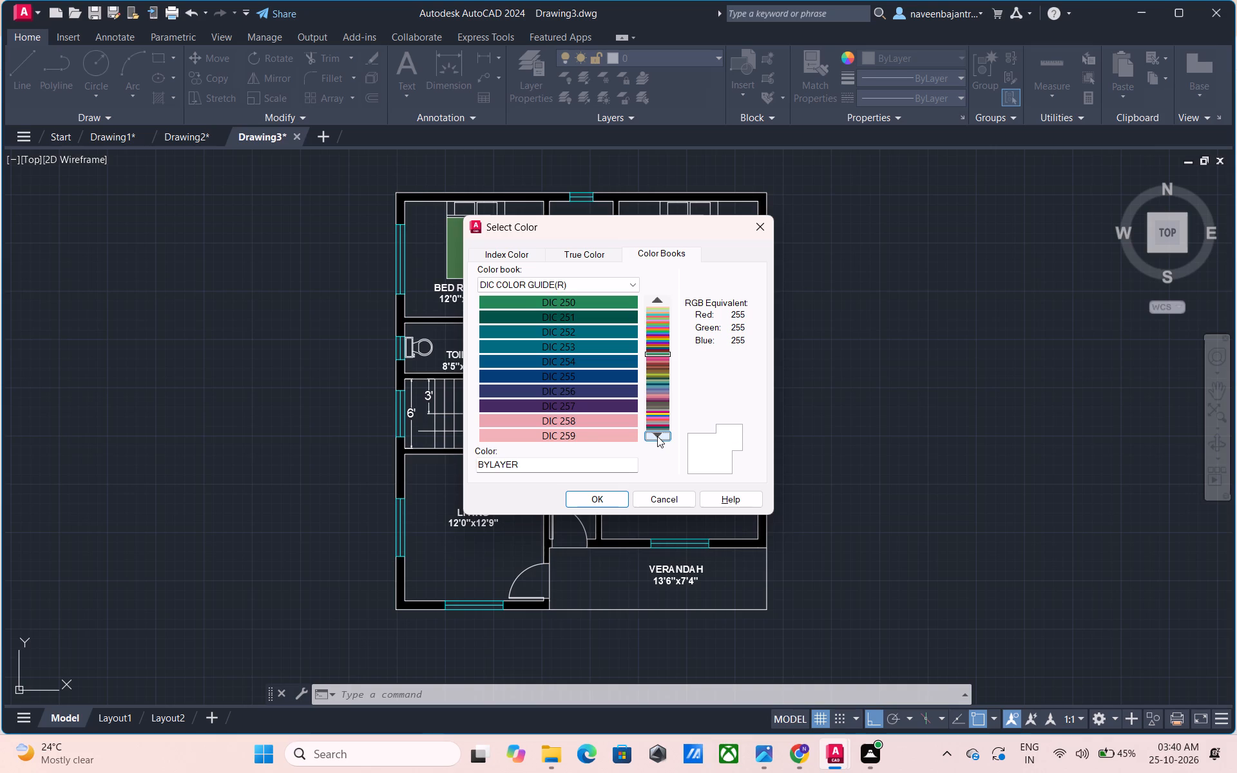
click(657, 436)
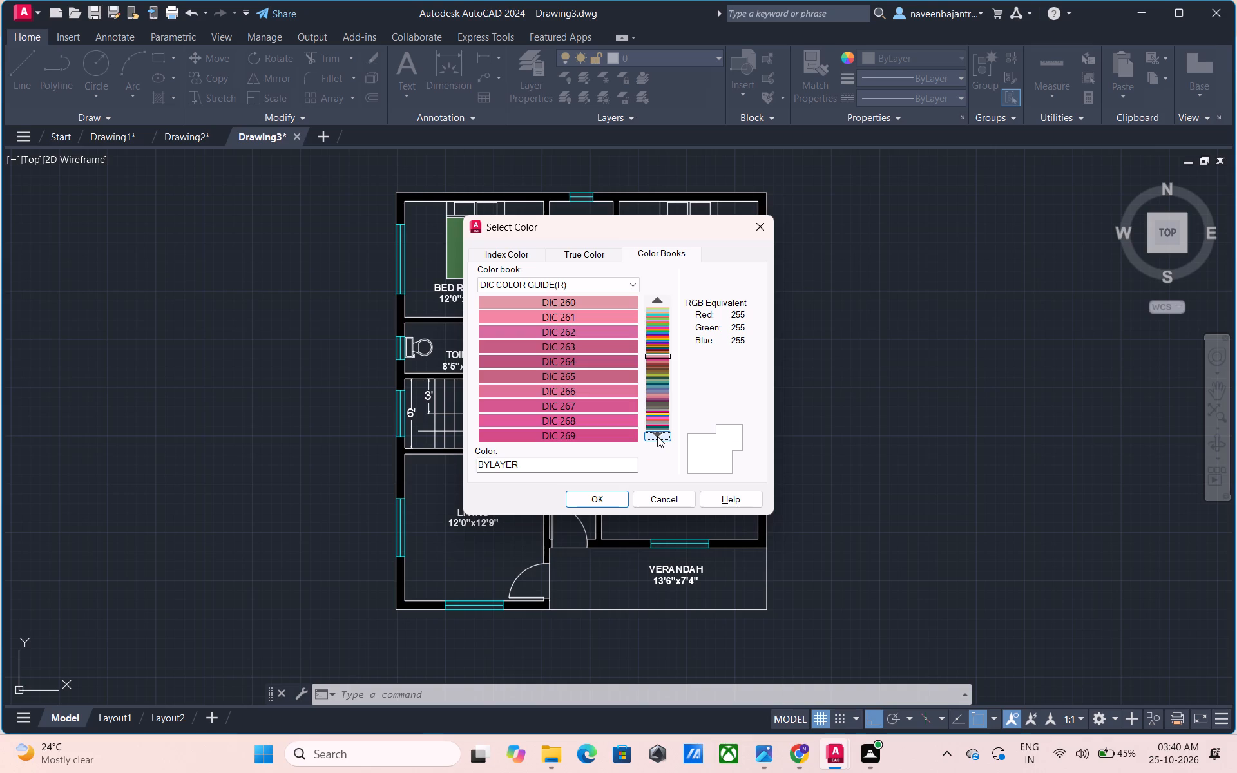
click(657, 436)
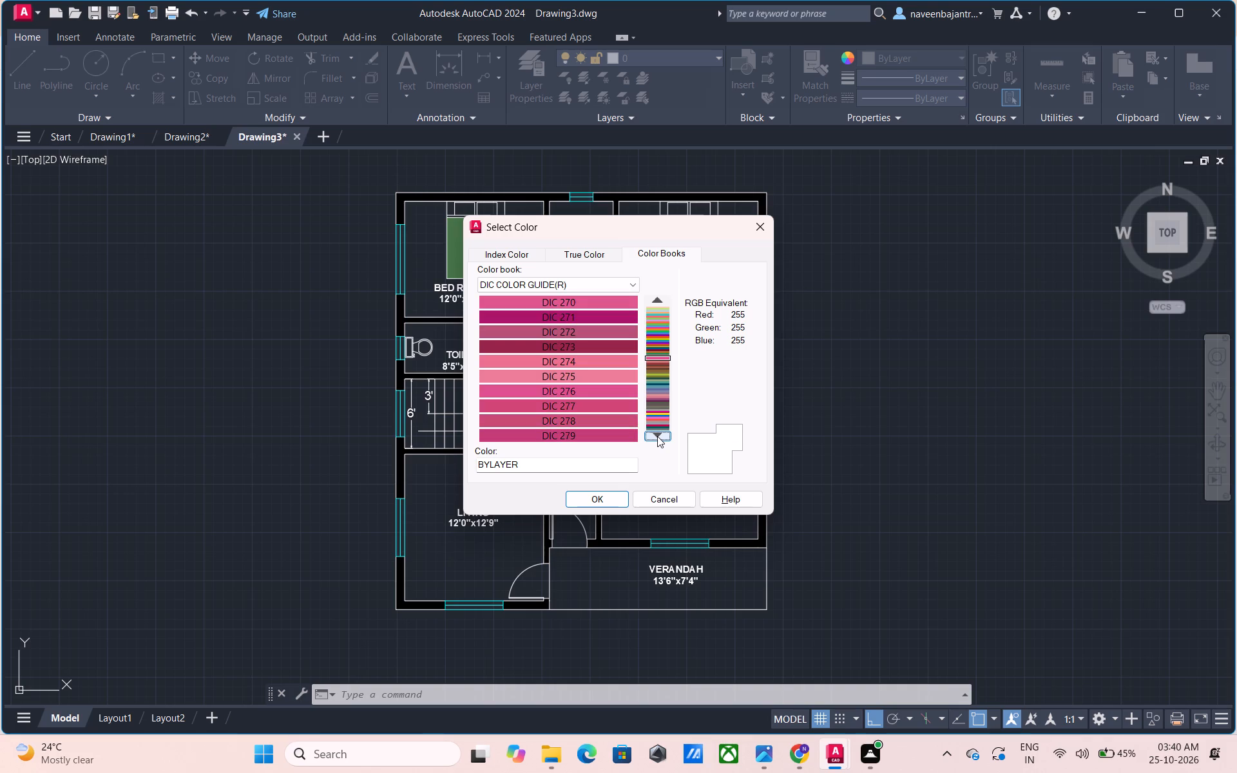
click(657, 436)
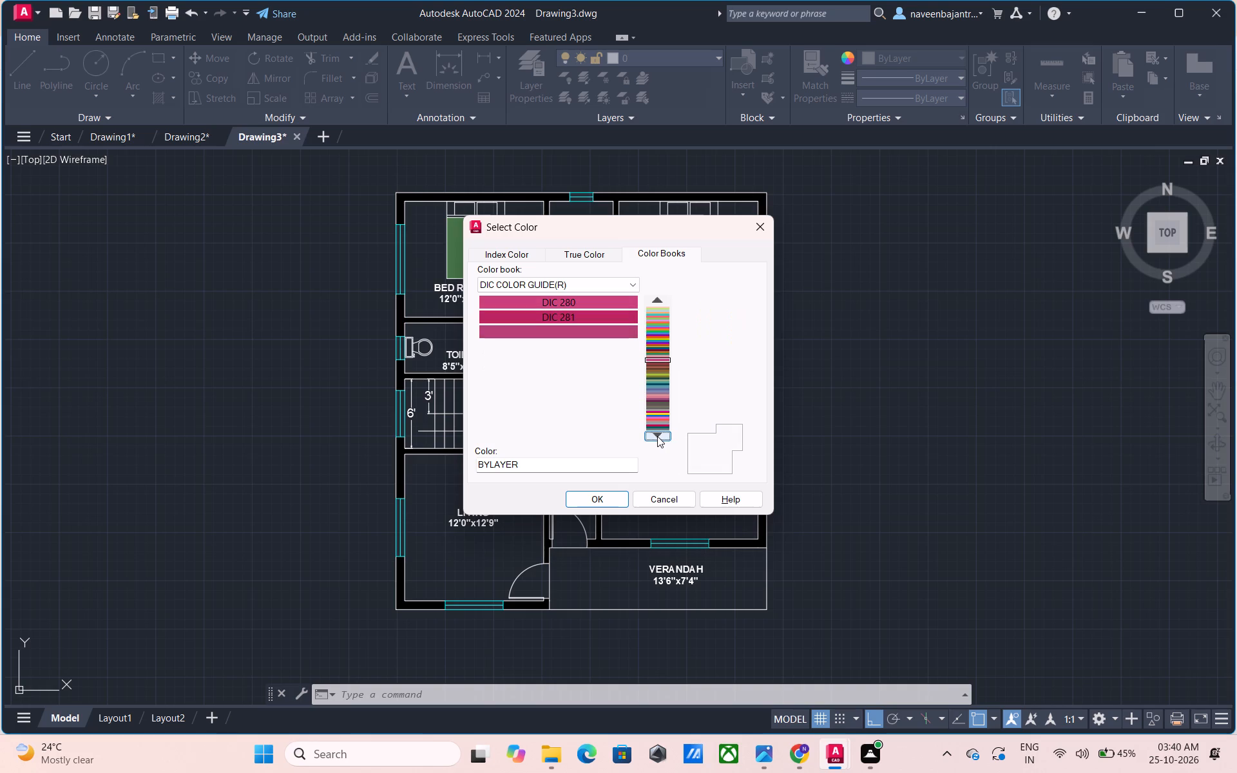
click(657, 436)
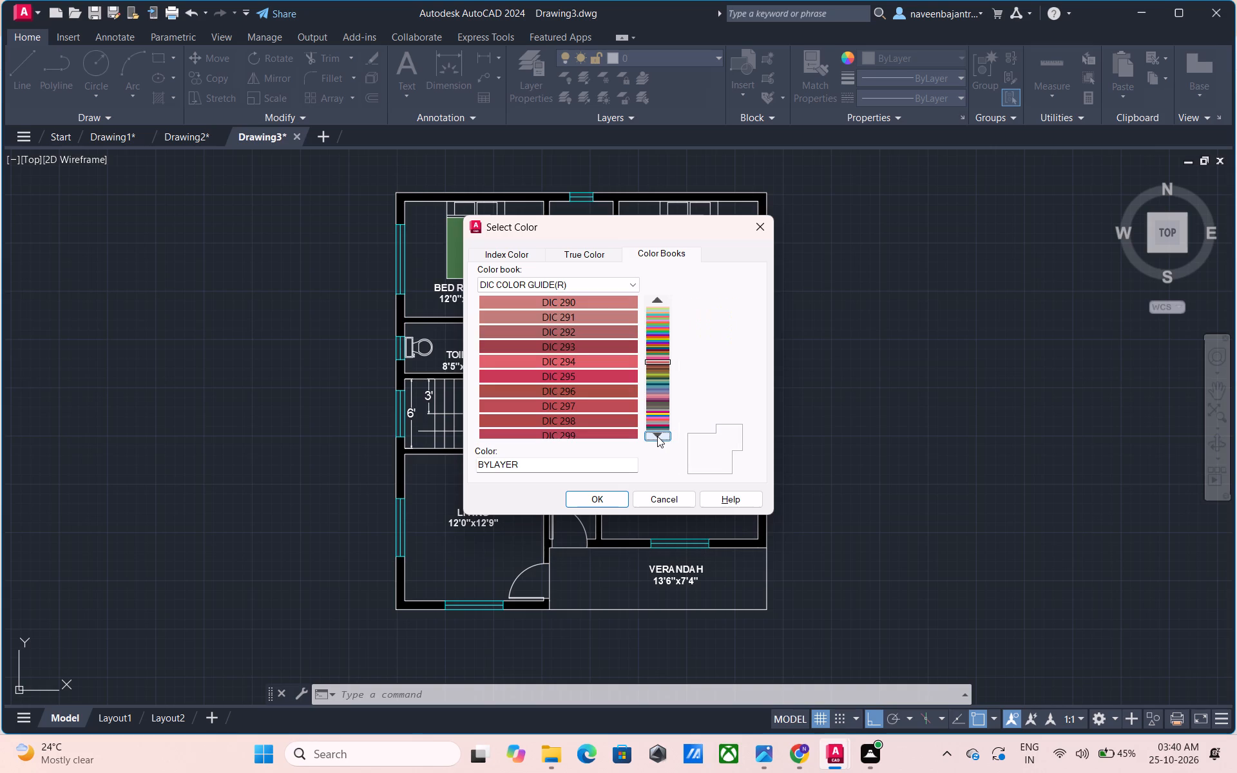
click(657, 436)
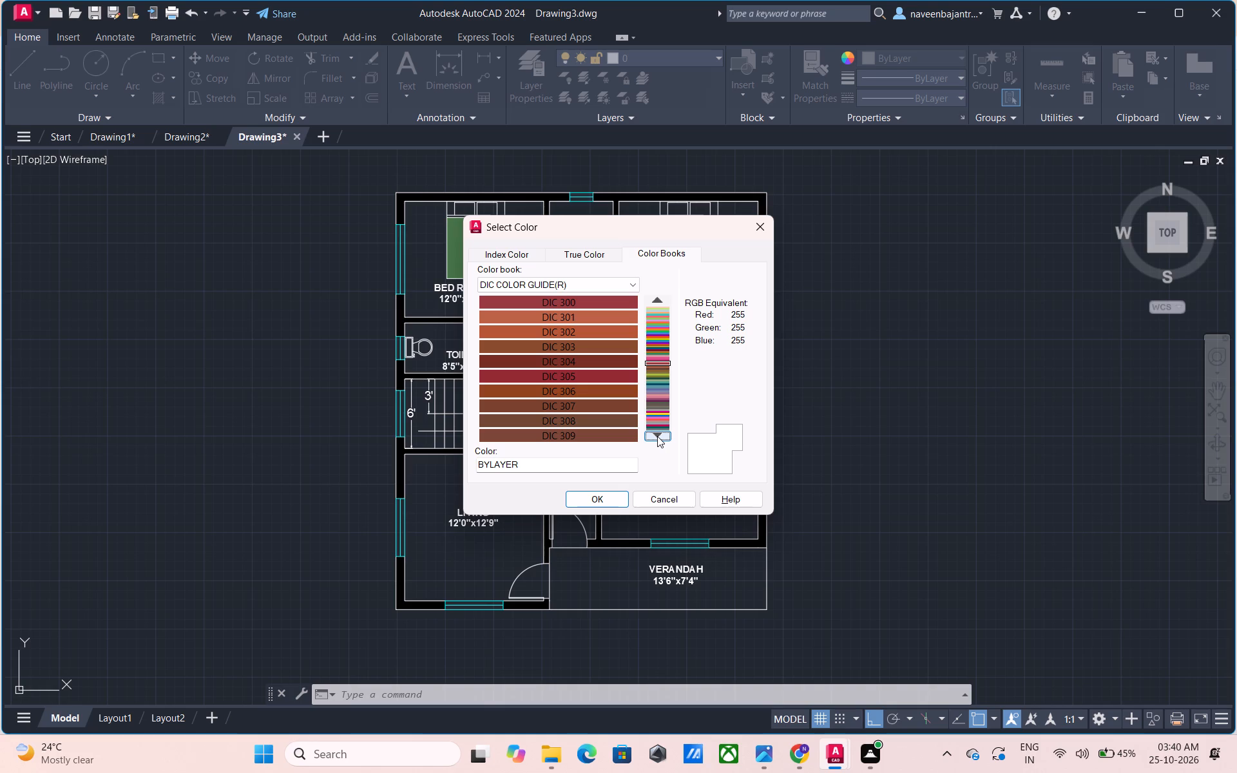
click(657, 436)
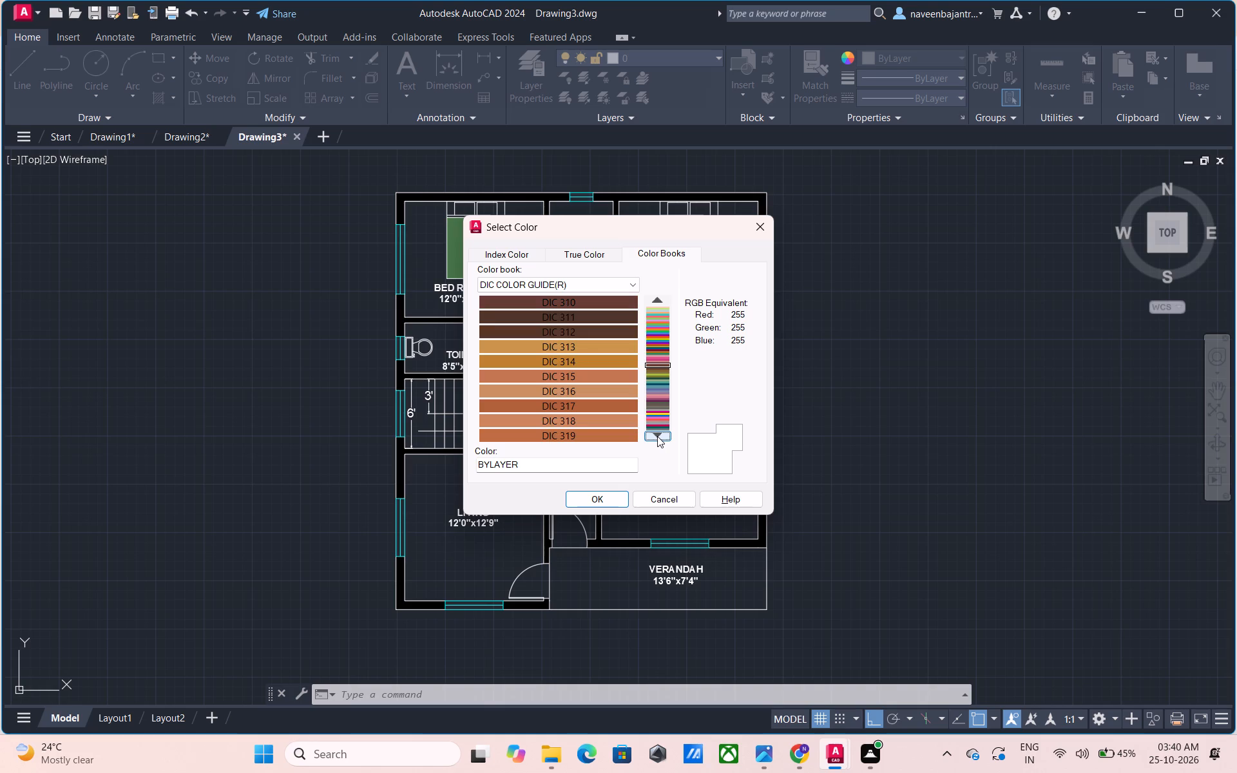
click(657, 436)
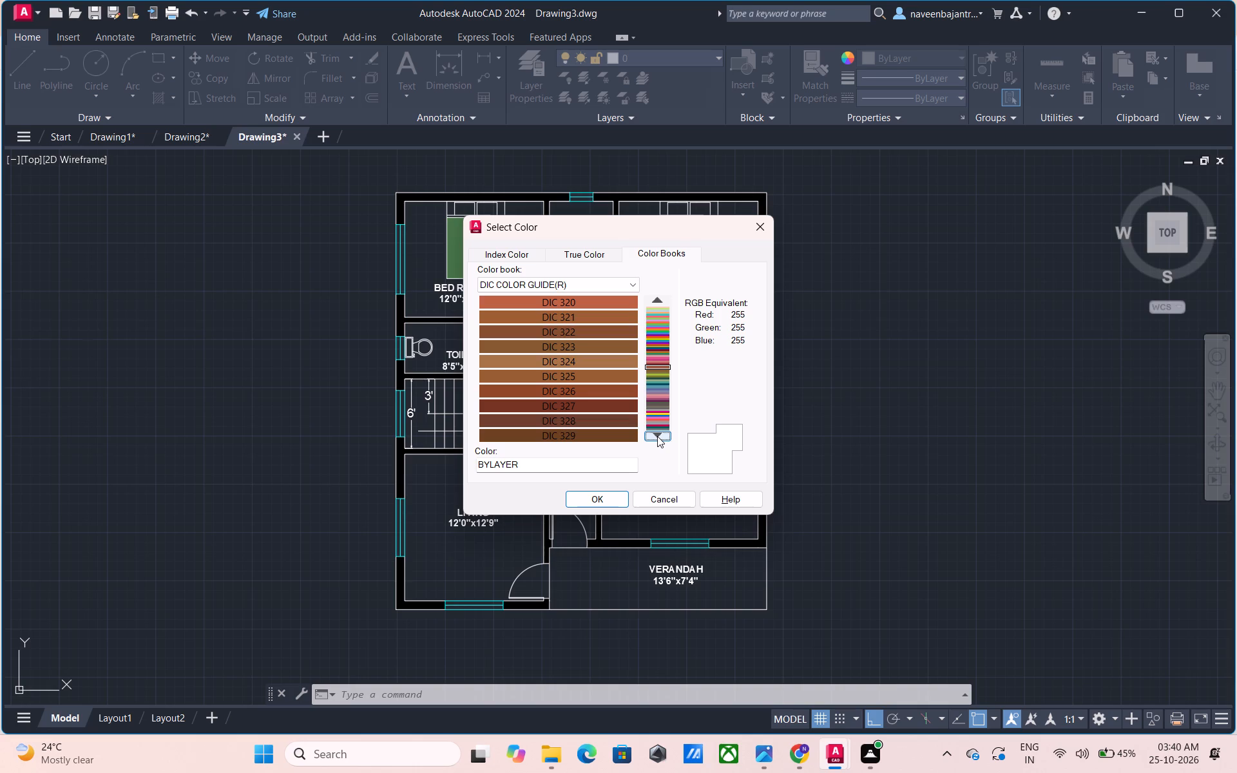
click(657, 436)
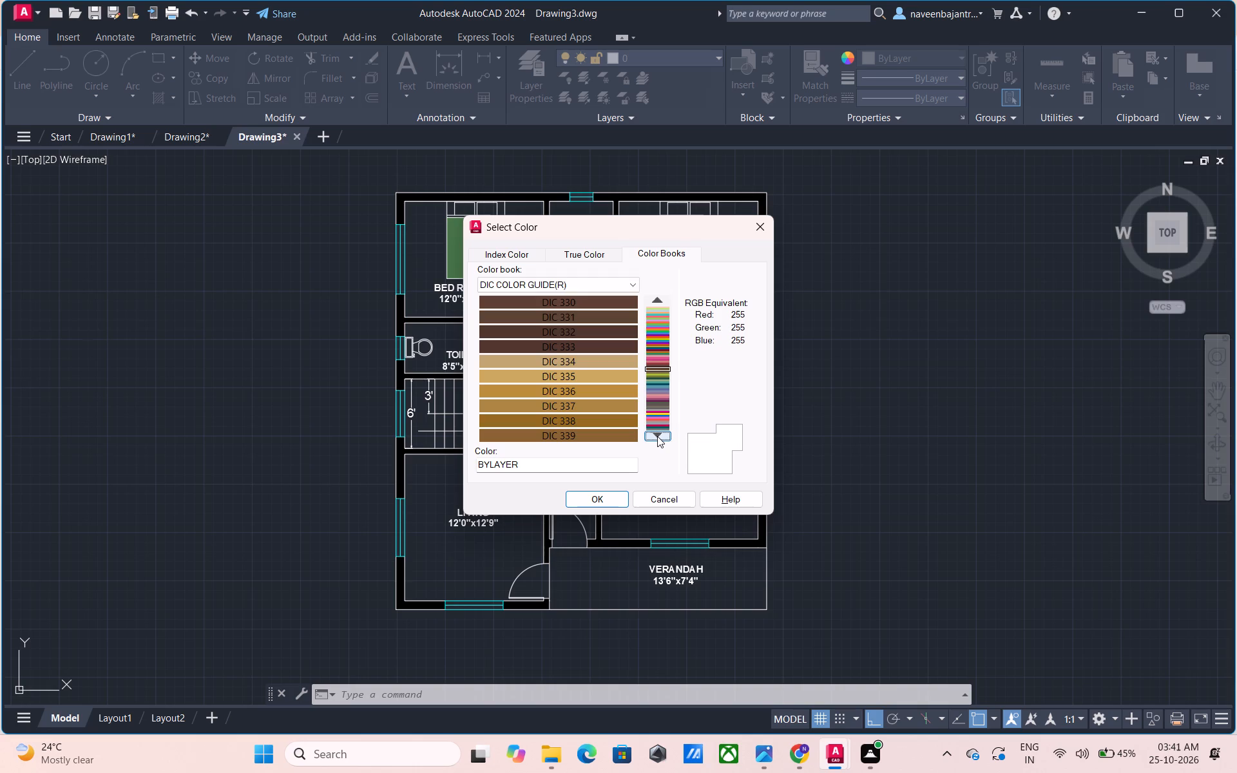
click(657, 436)
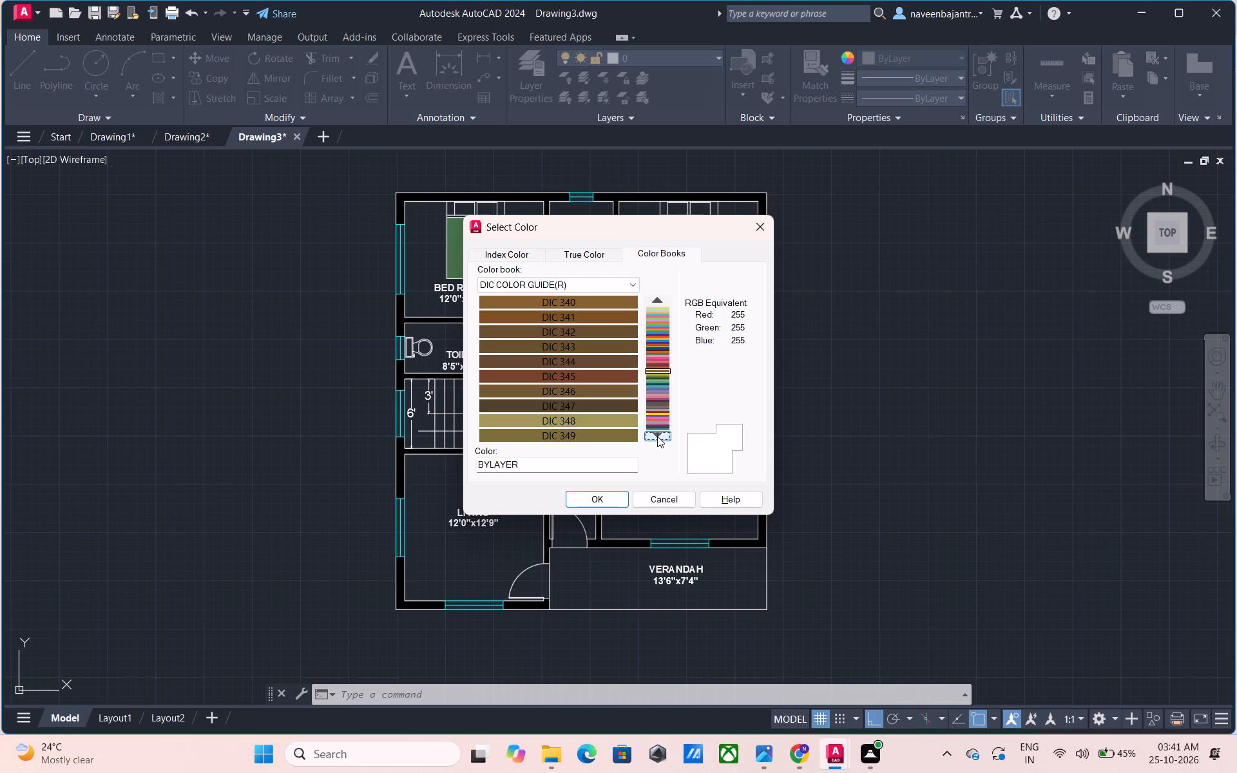
click(657, 436)
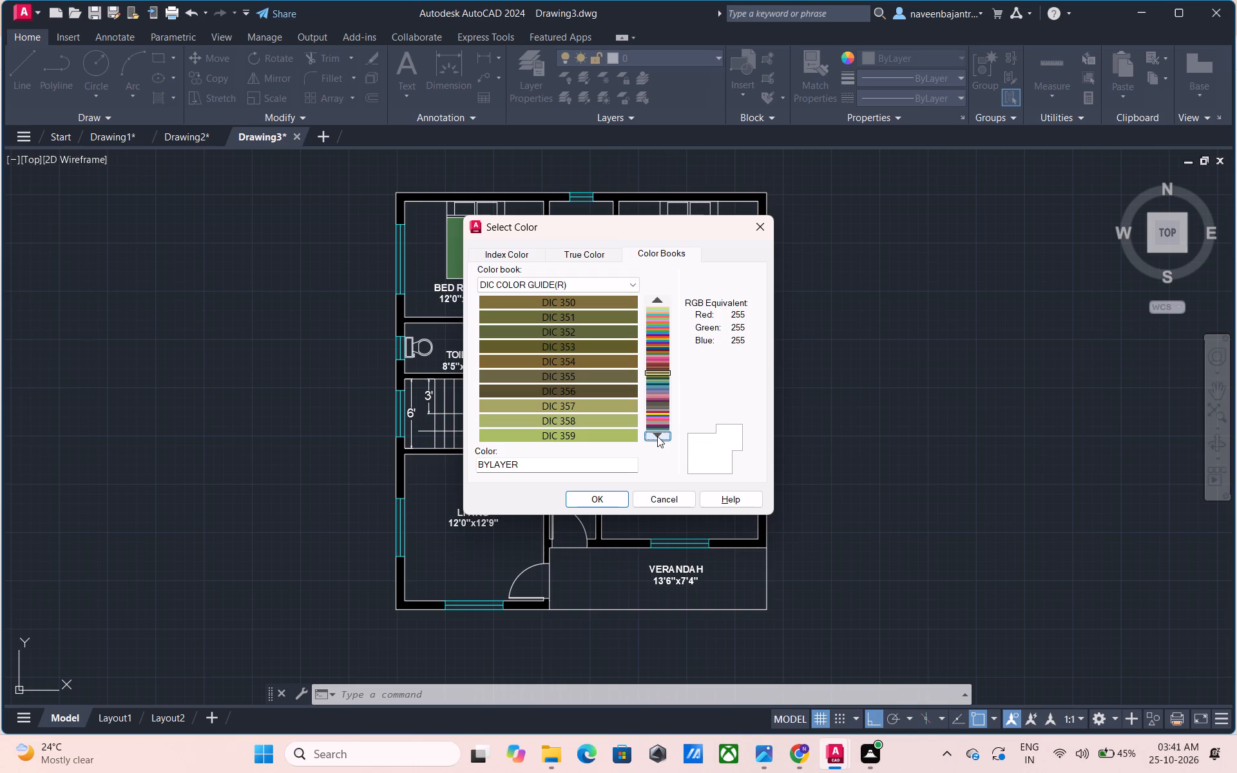
click(657, 436)
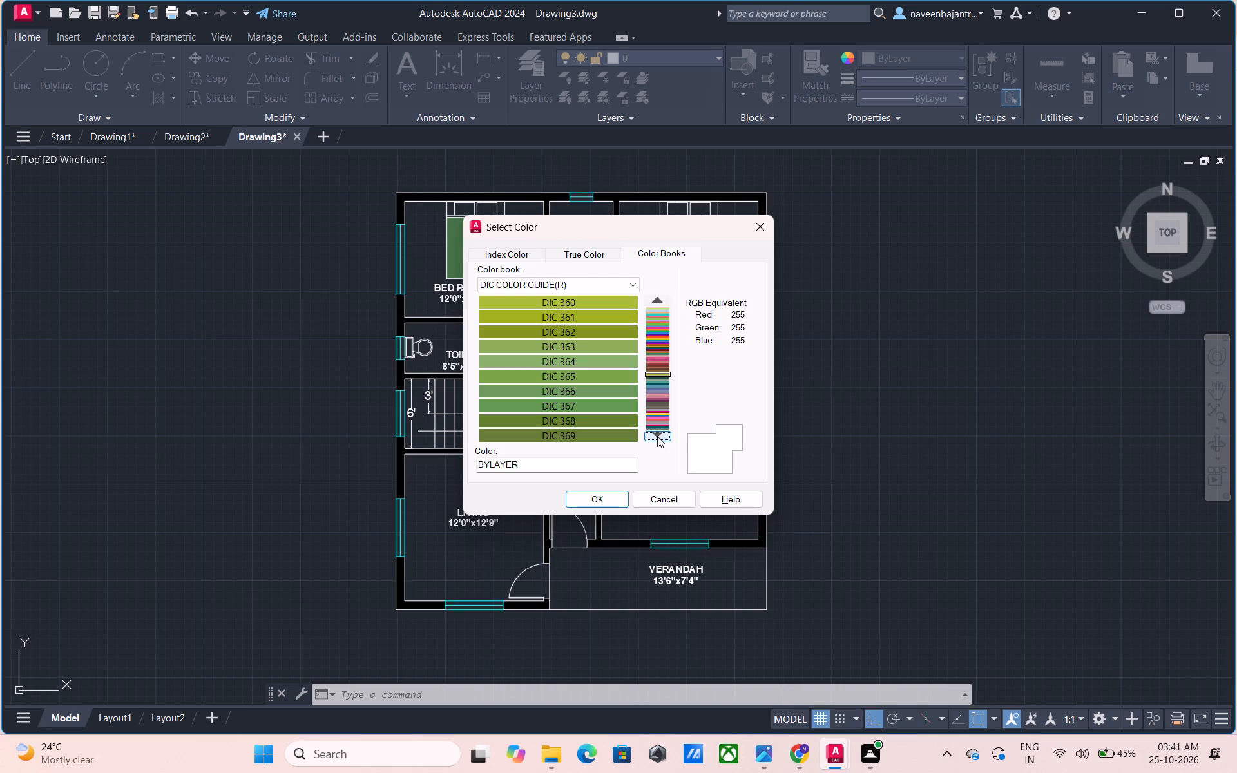
click(657, 436)
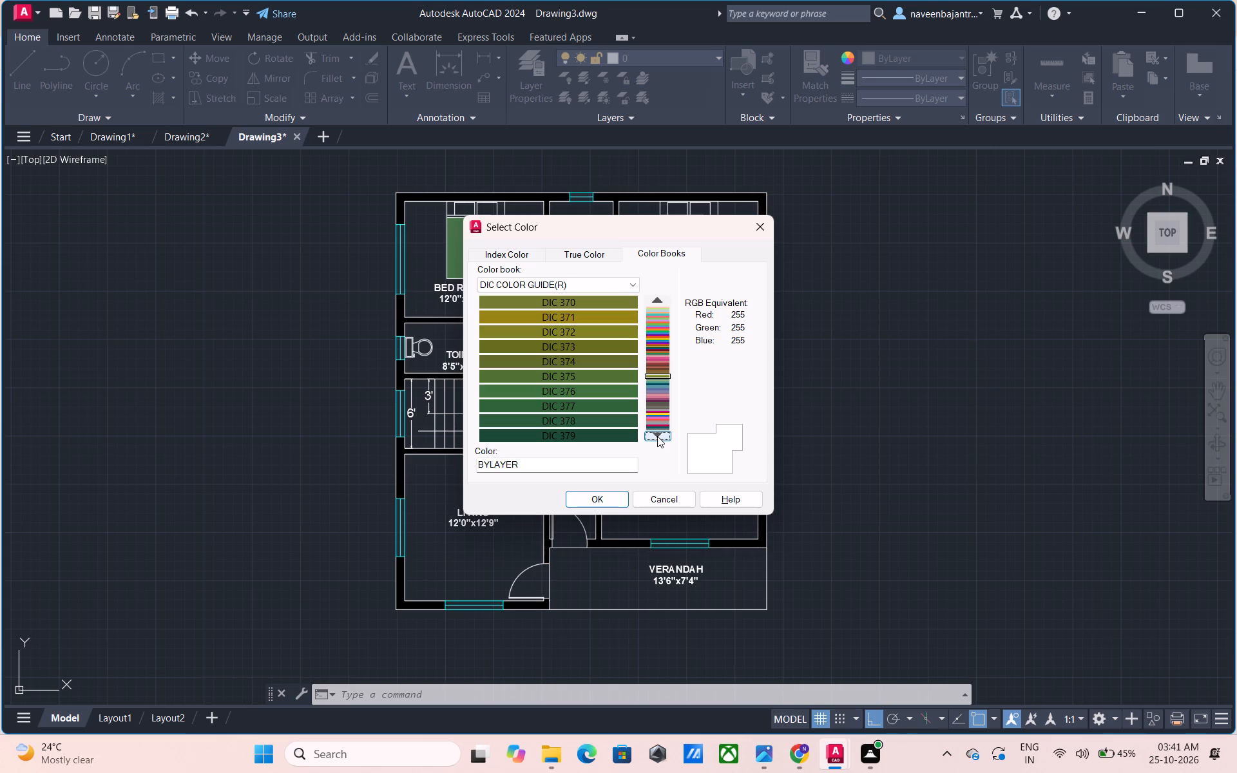
click(657, 436)
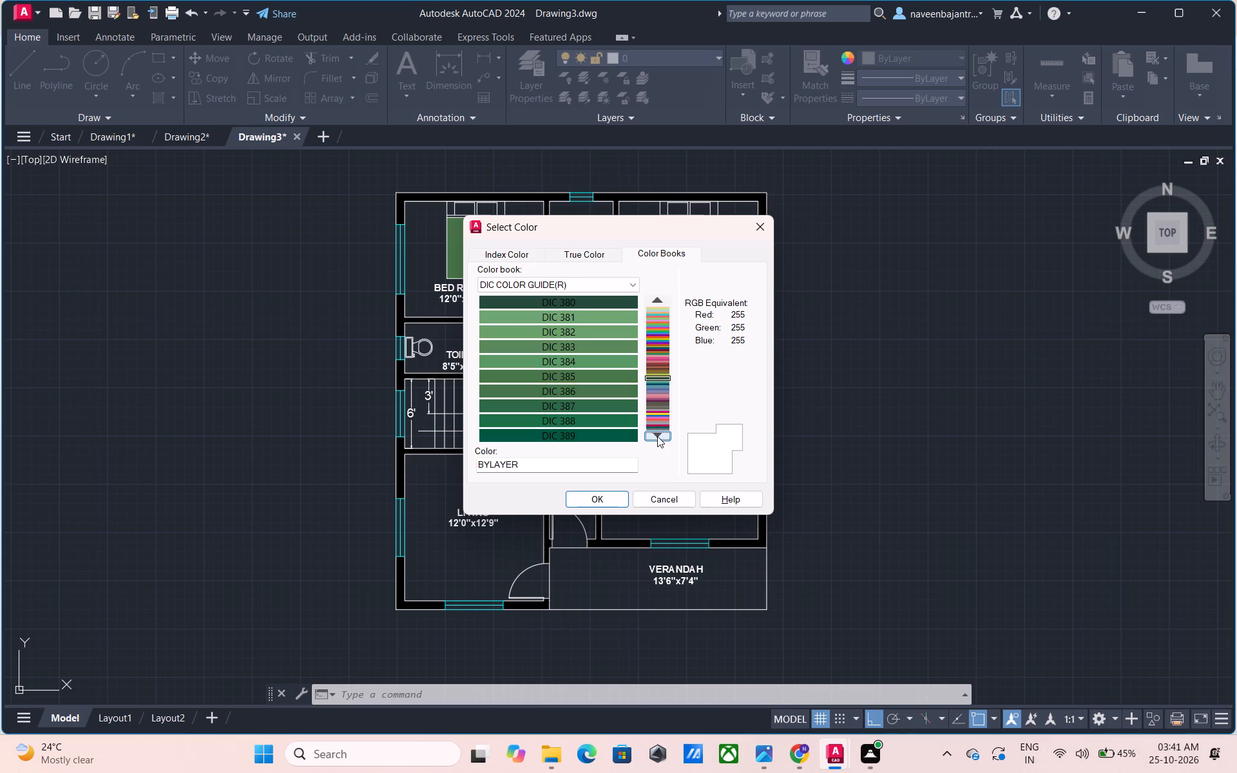
click(657, 436)
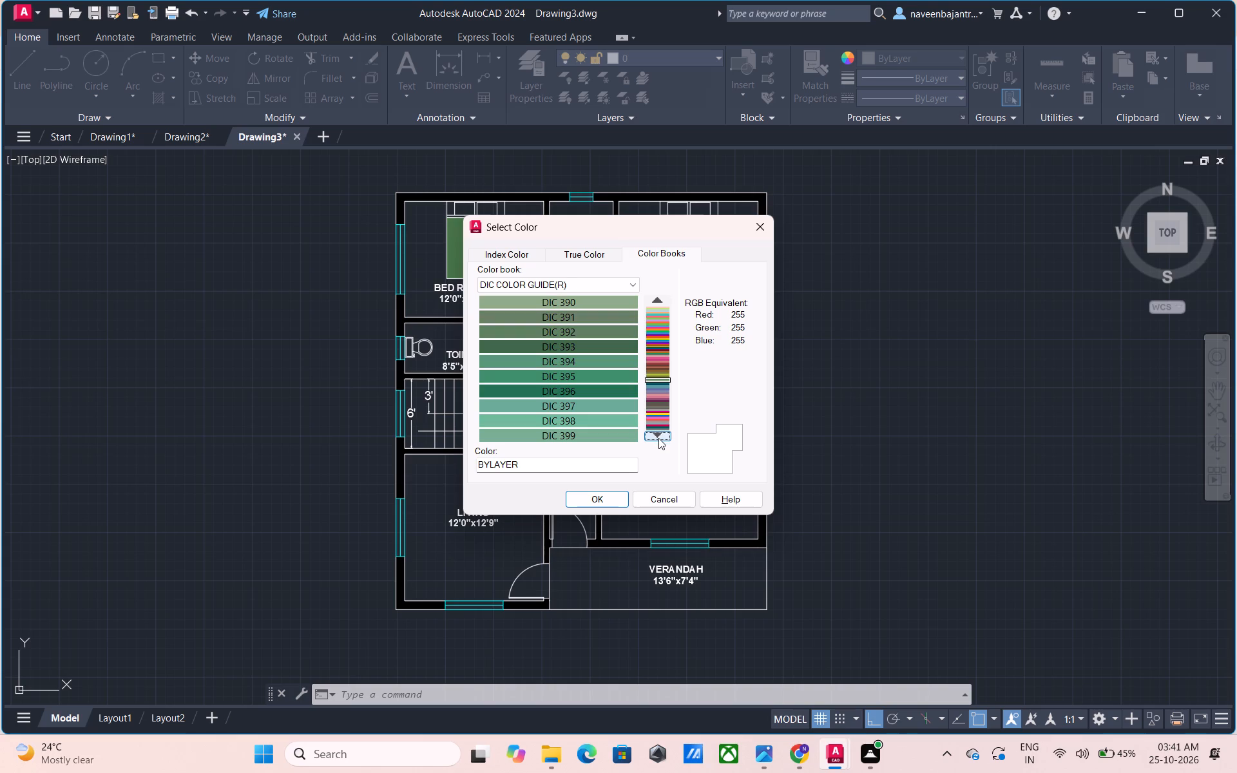
click(658, 438)
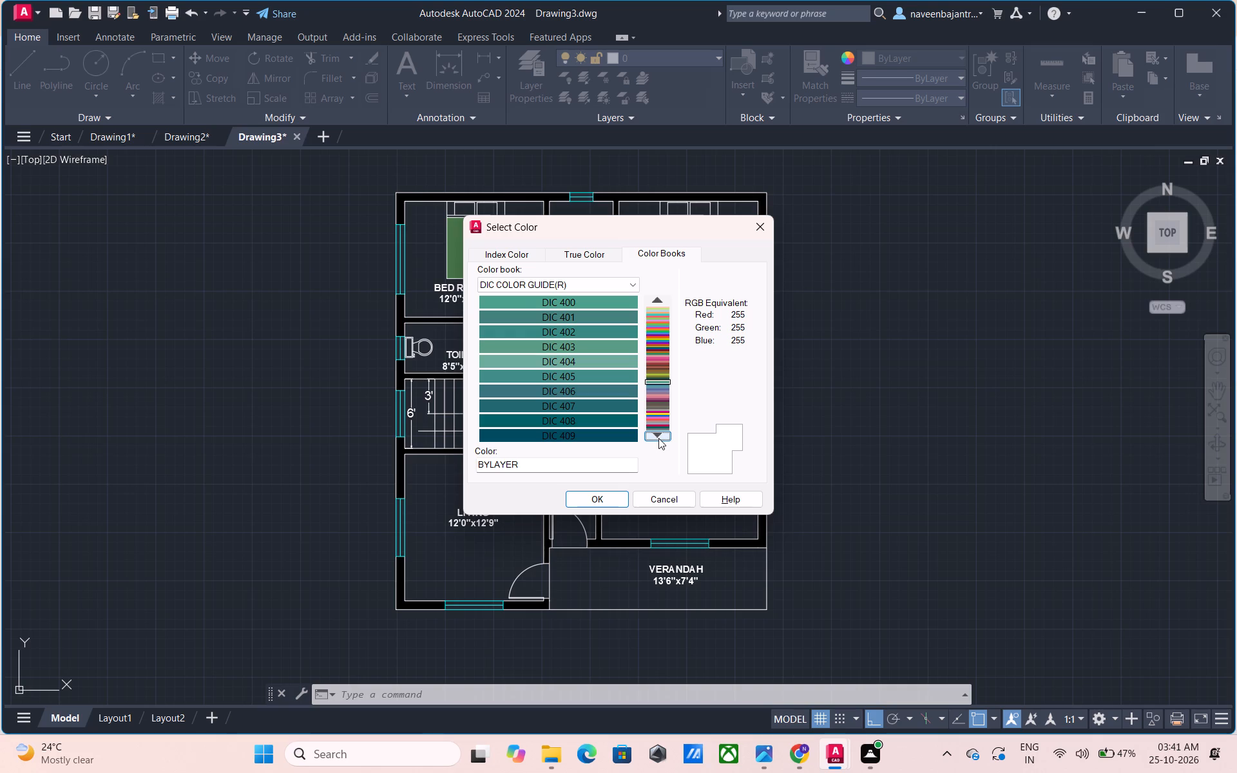
click(658, 438)
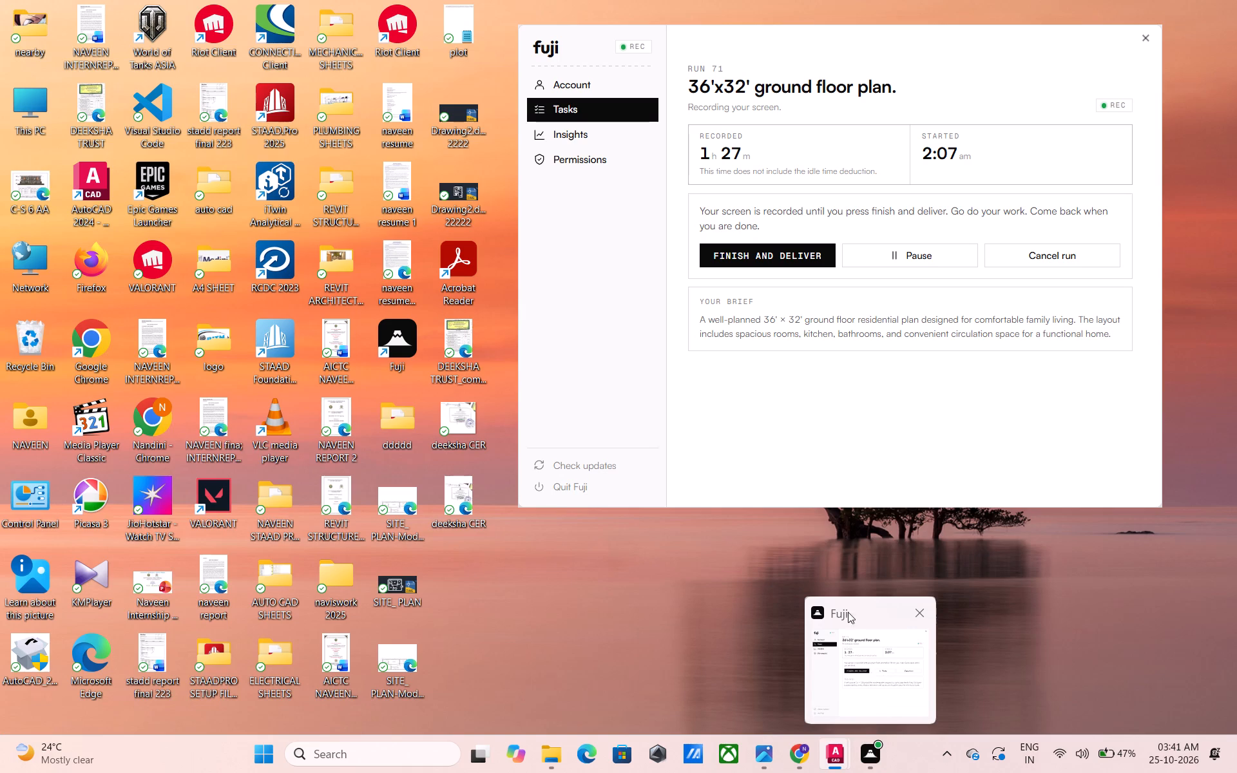
click(662, 437)
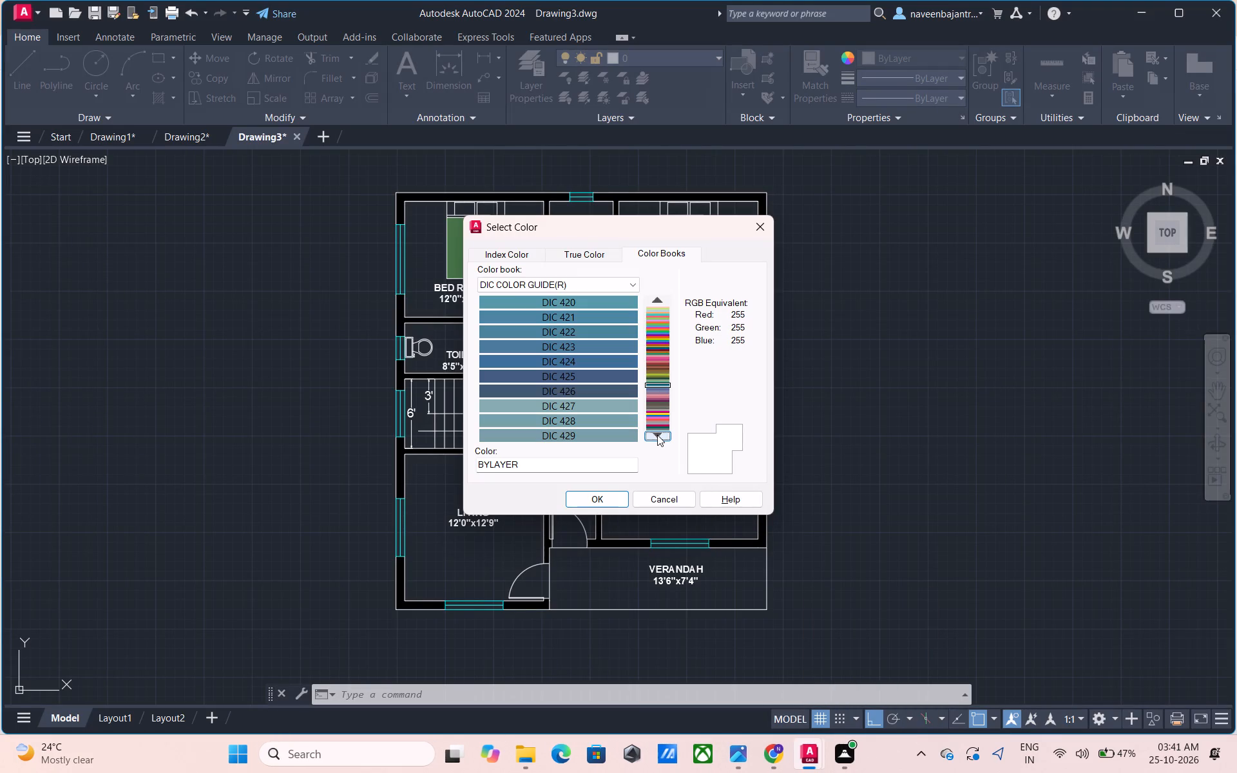
click(657, 435)
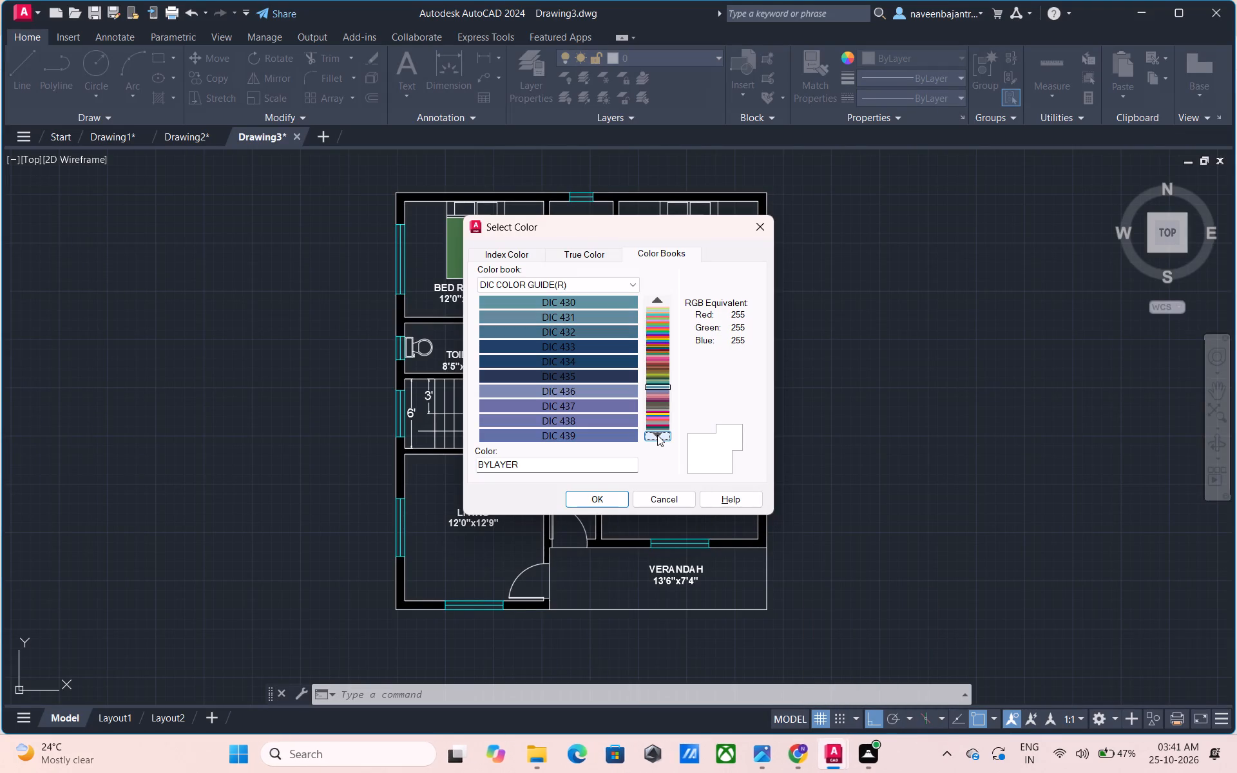
click(657, 435)
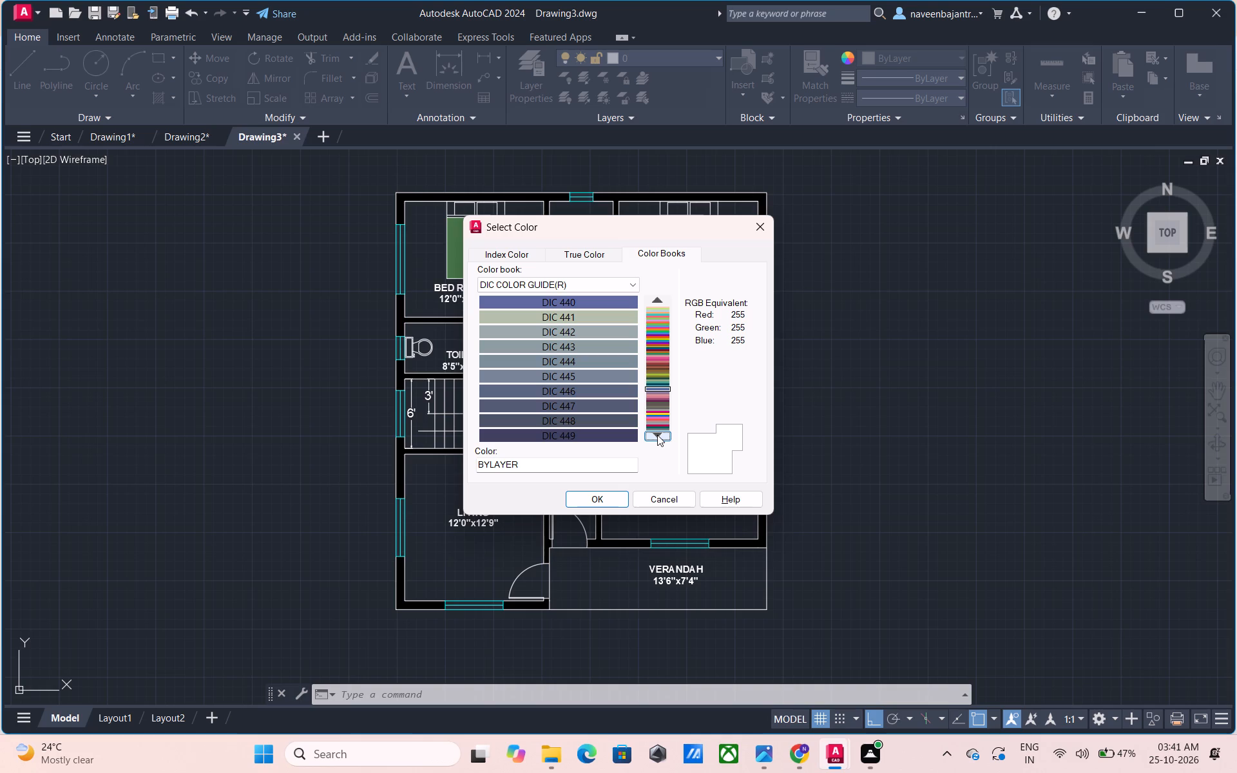
click(657, 435)
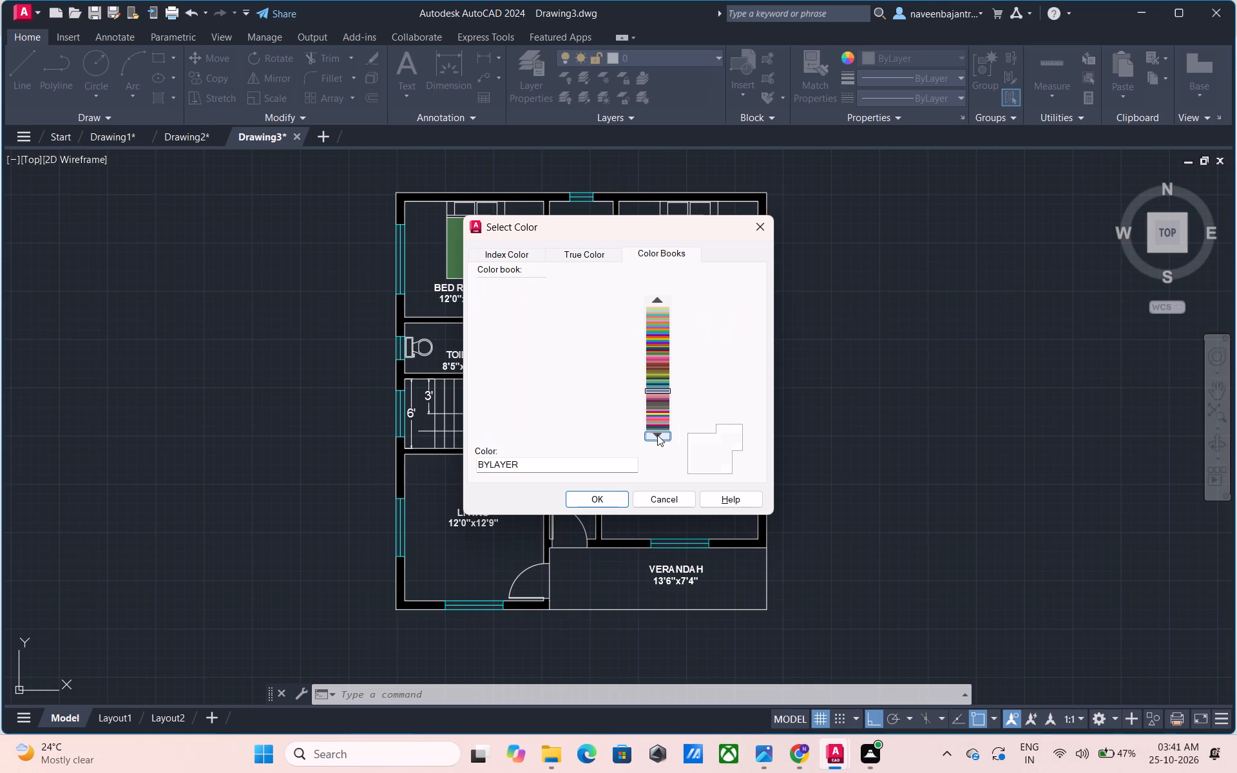
click(657, 435)
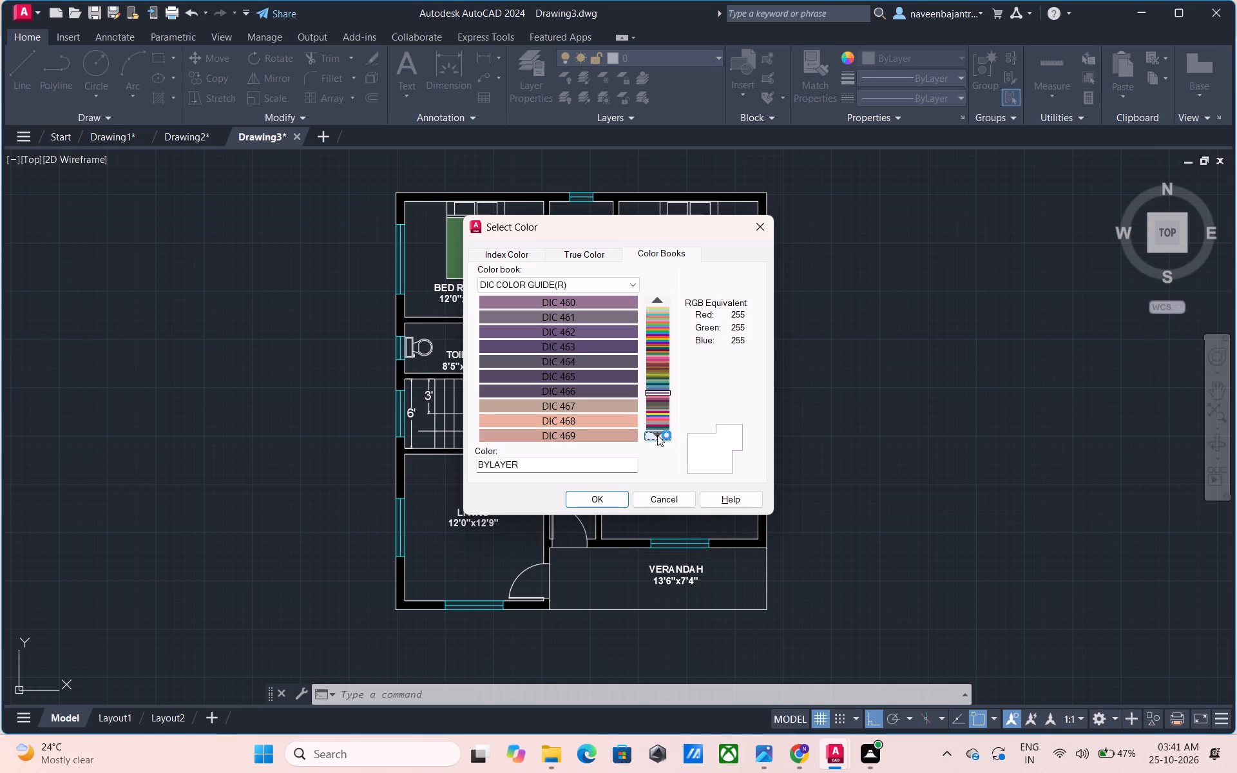
click(657, 435)
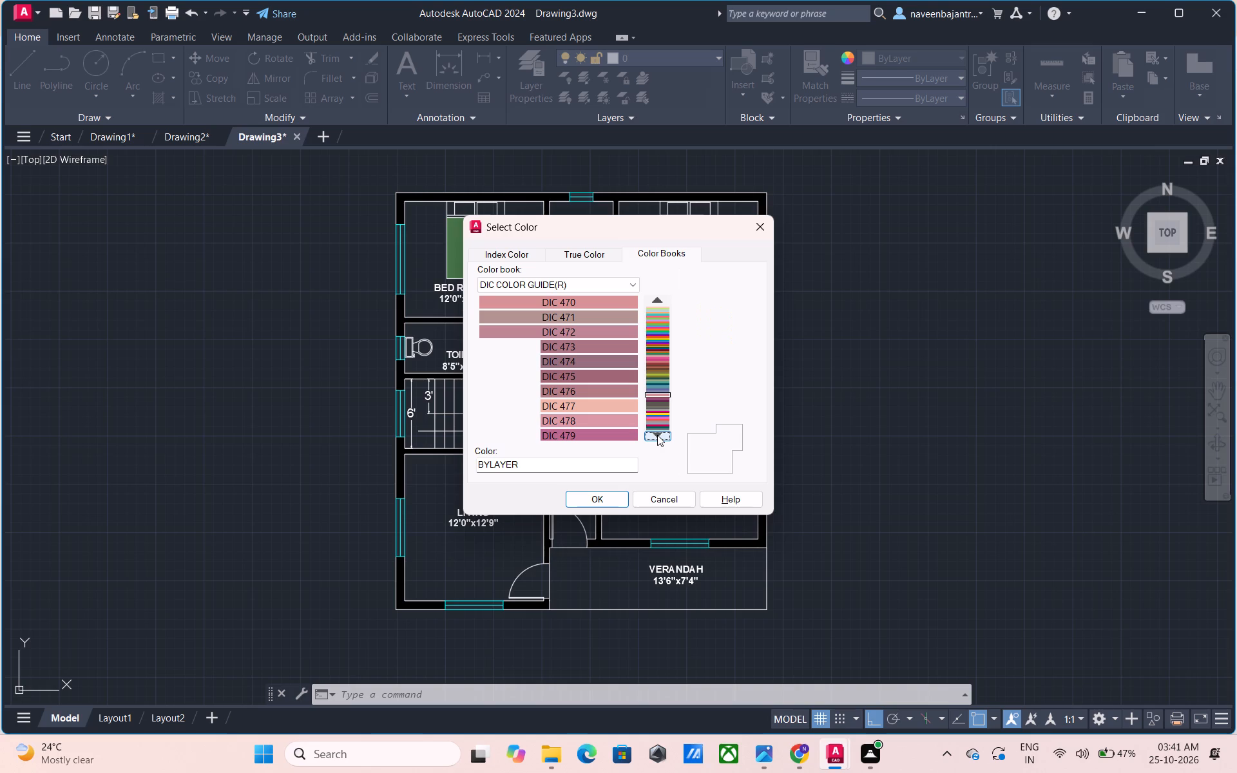
click(657, 435)
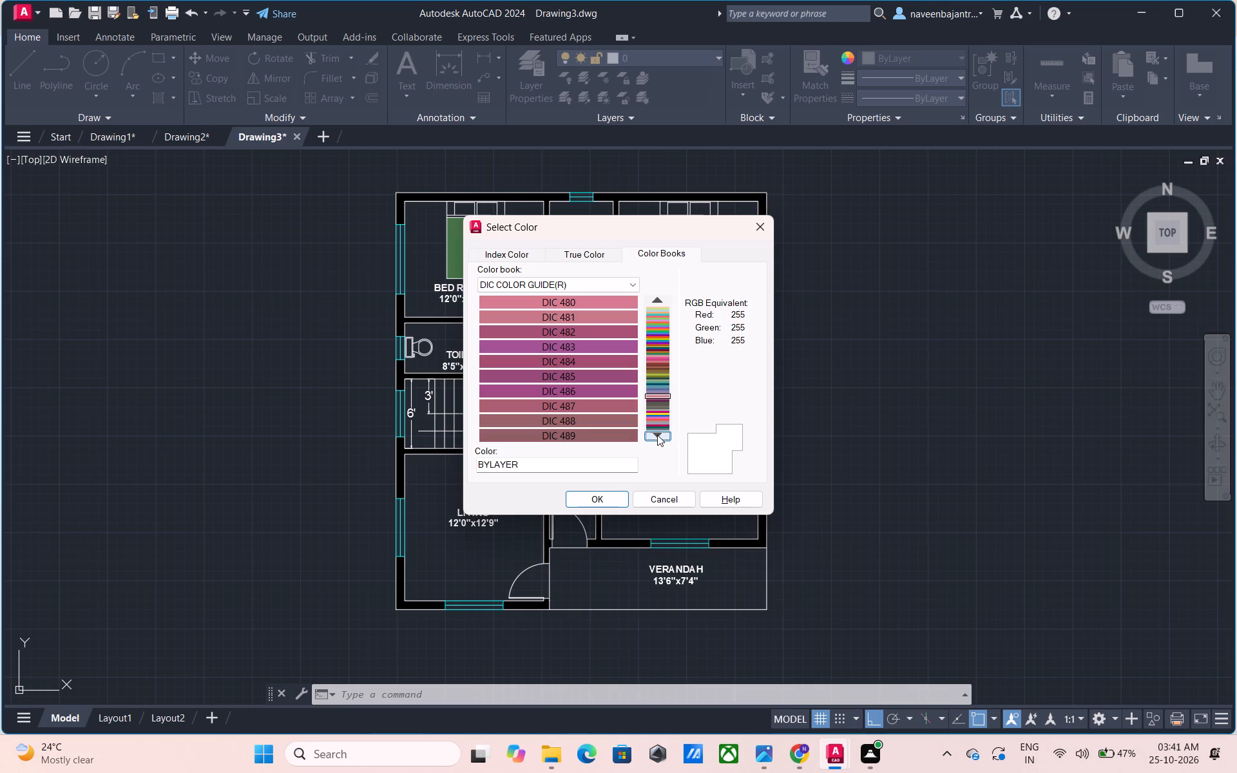
click(657, 435)
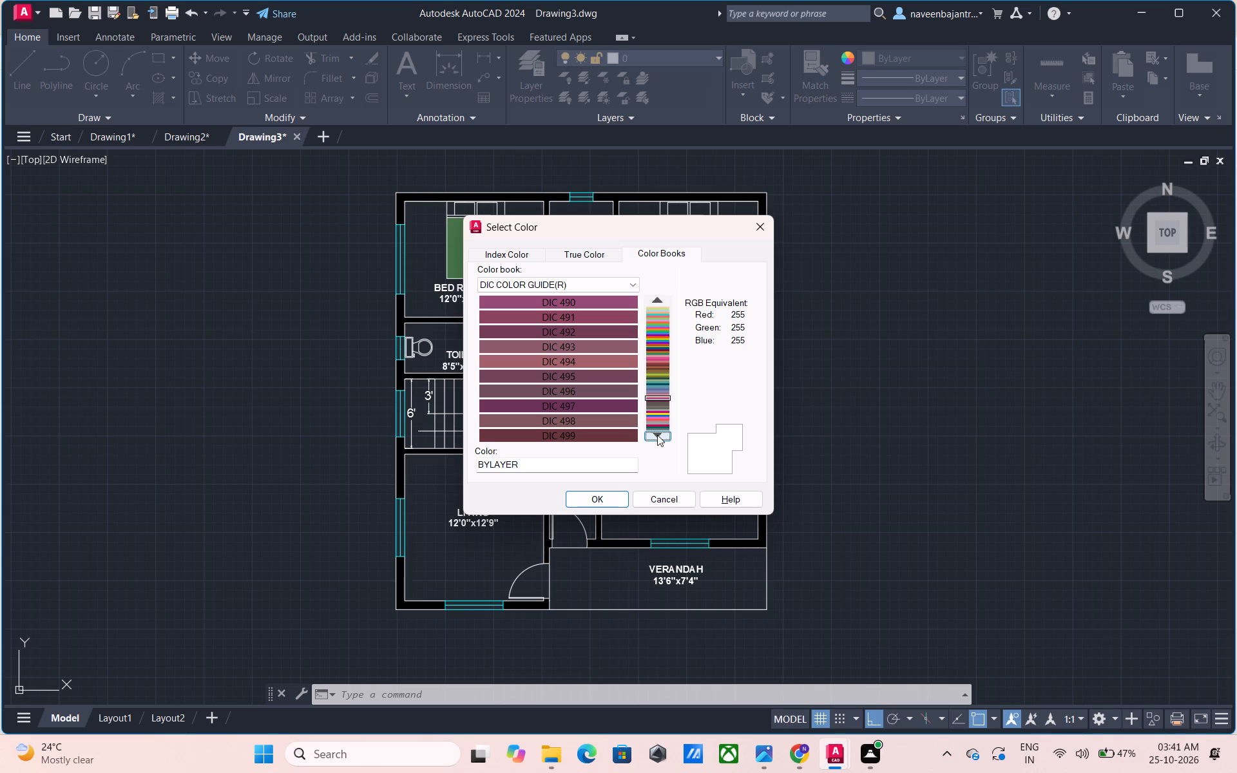
click(657, 435)
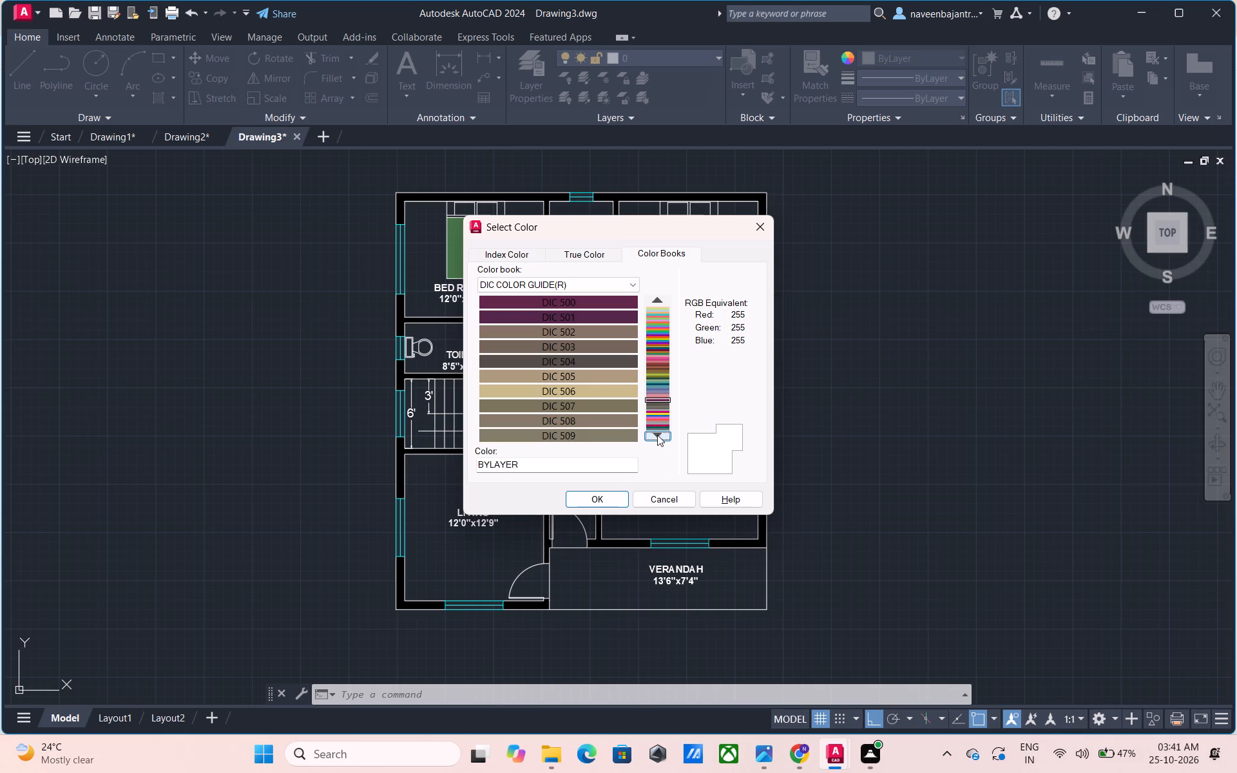
click(657, 435)
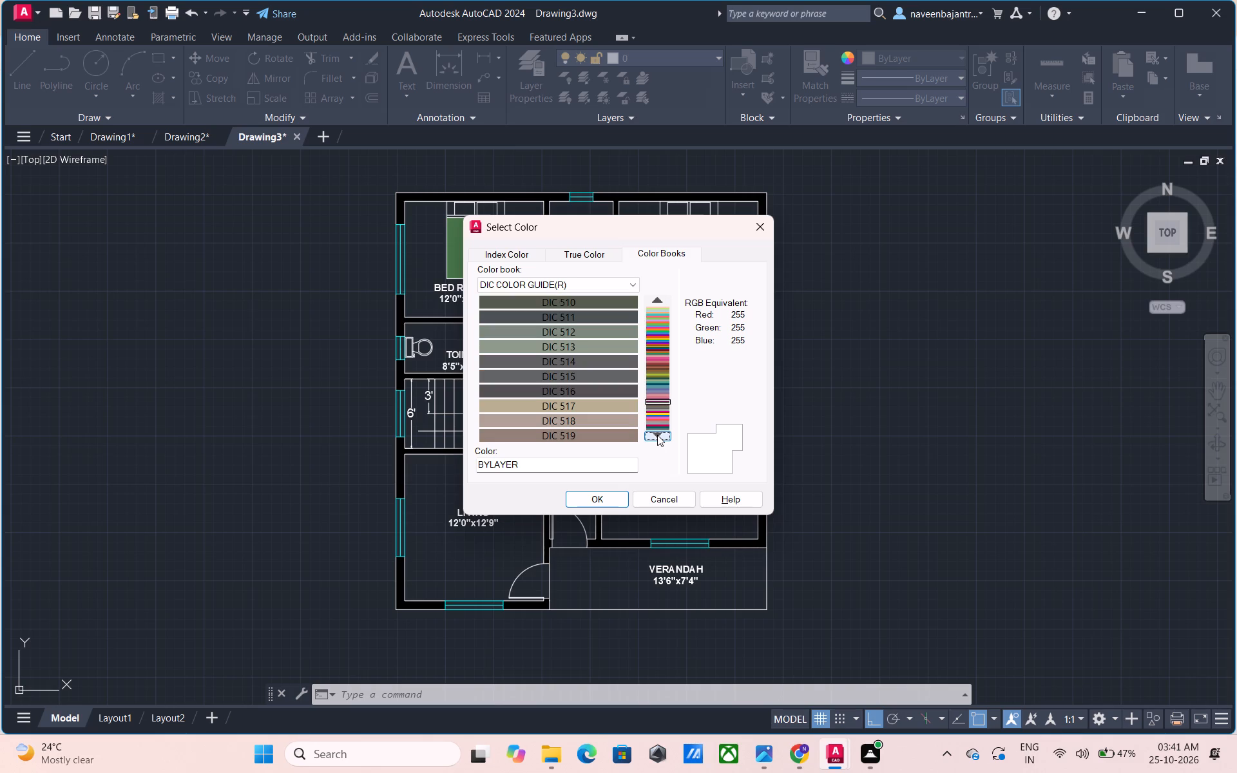
click(657, 435)
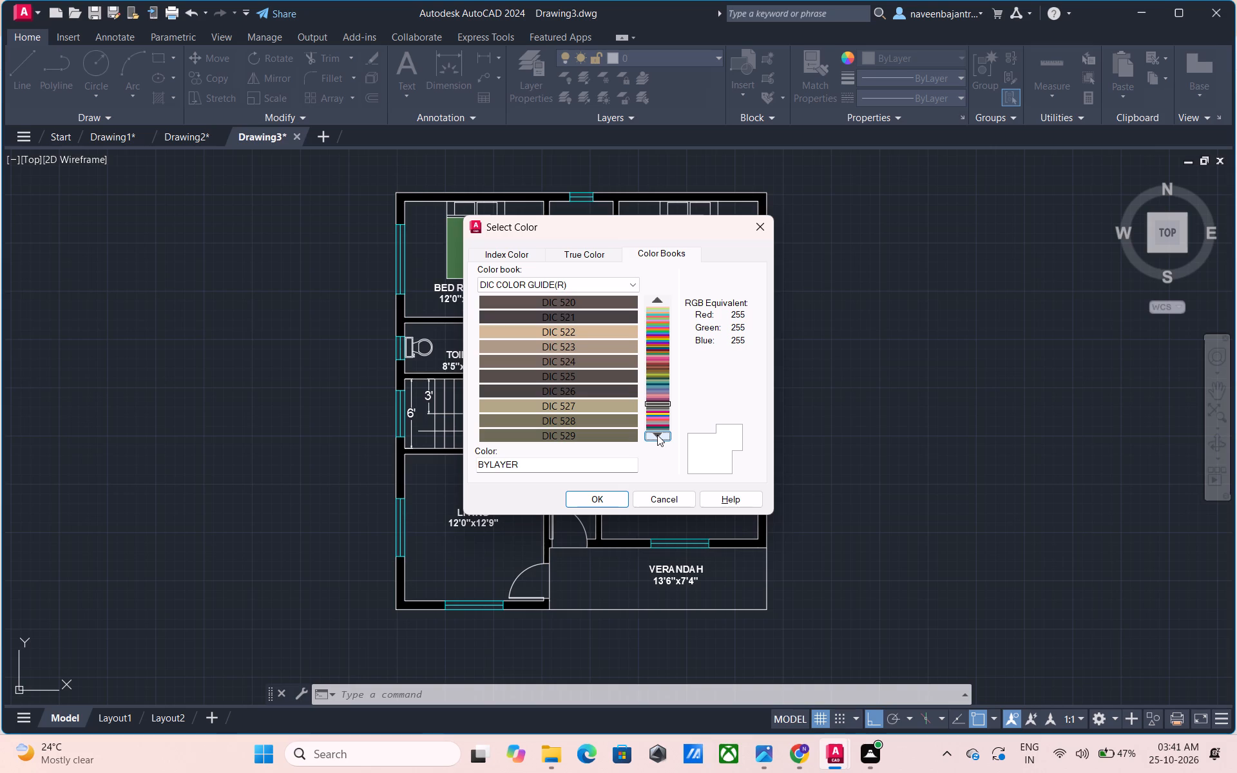
click(657, 435)
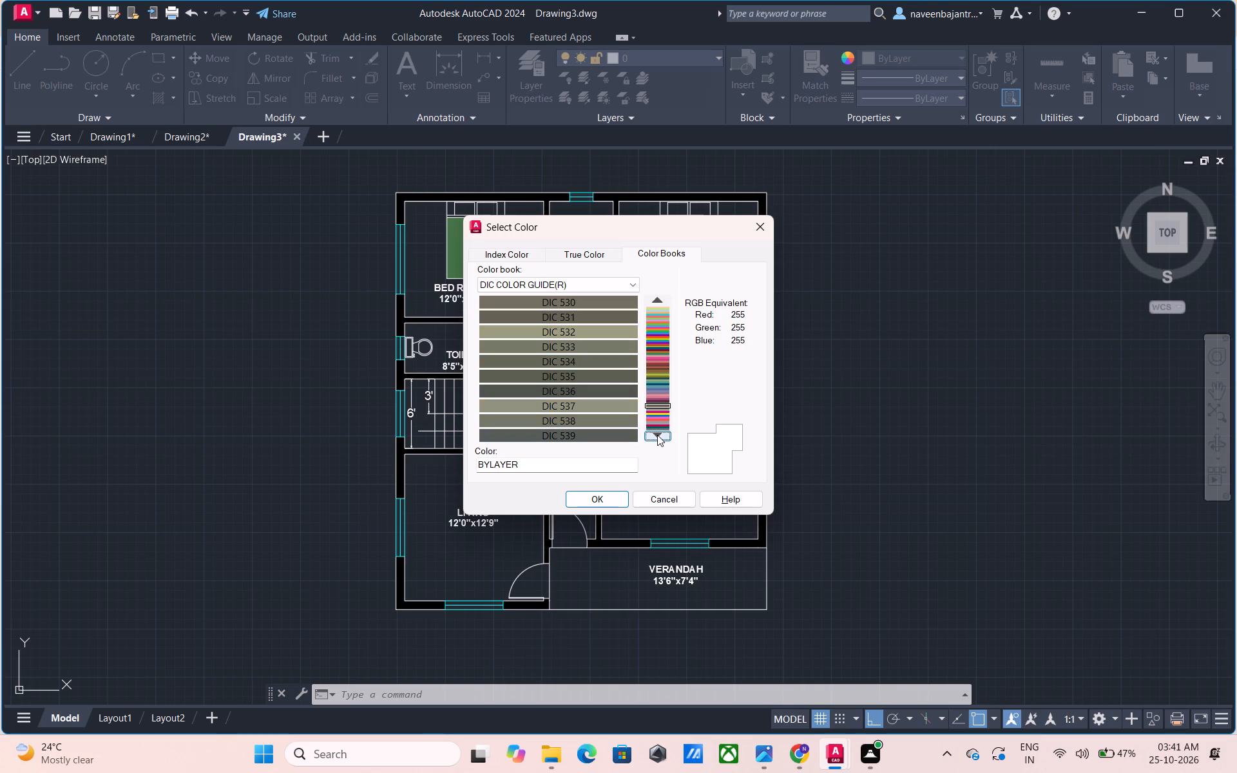
click(657, 435)
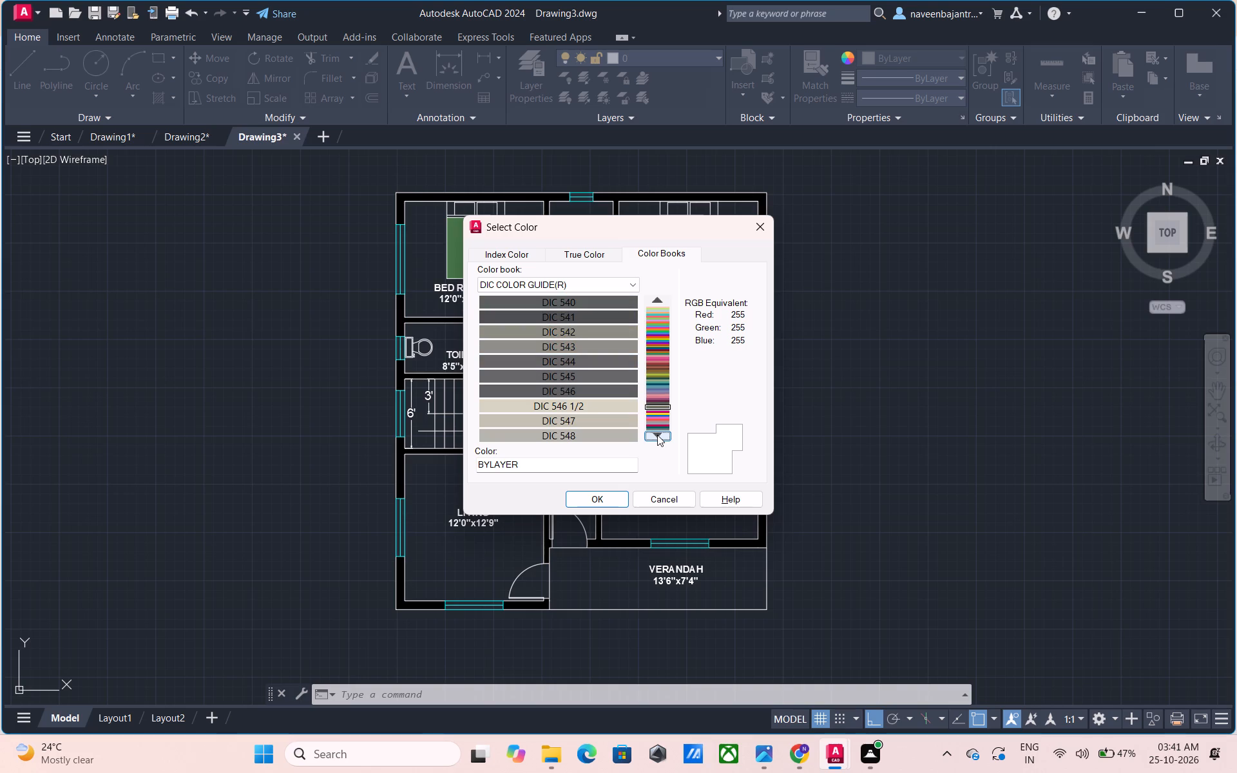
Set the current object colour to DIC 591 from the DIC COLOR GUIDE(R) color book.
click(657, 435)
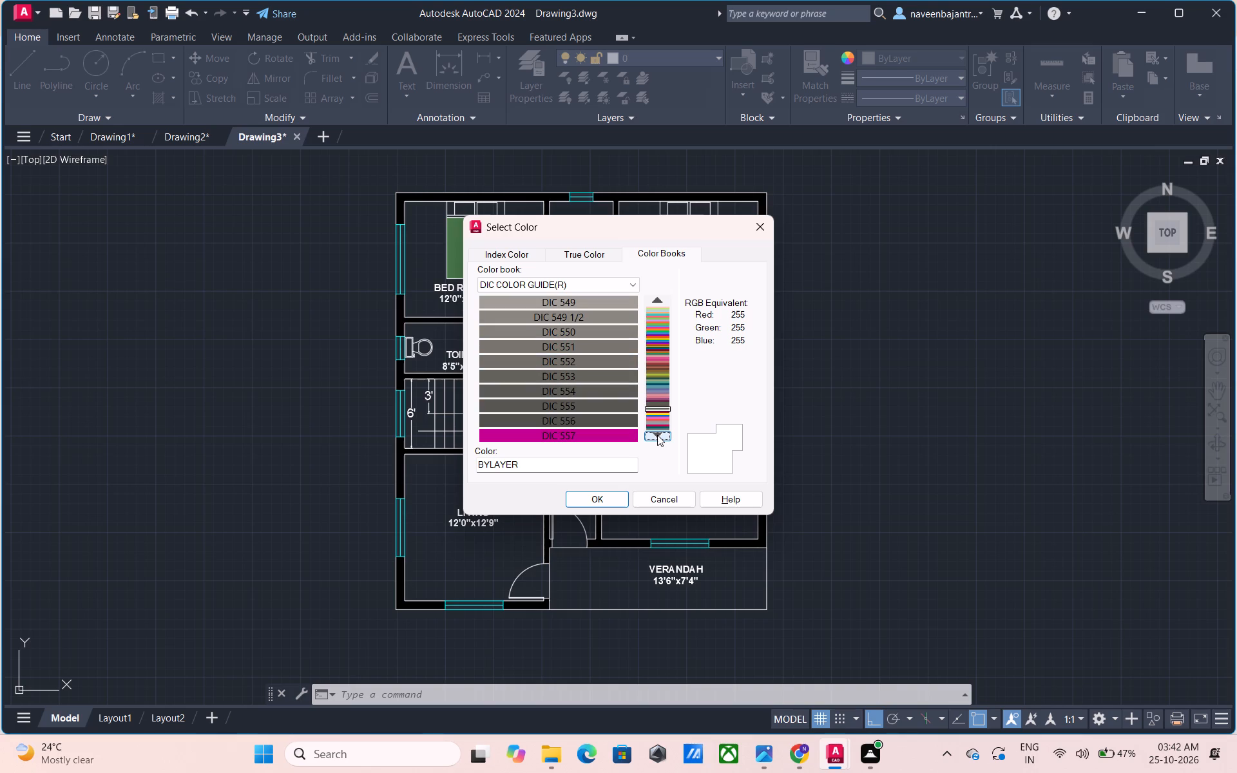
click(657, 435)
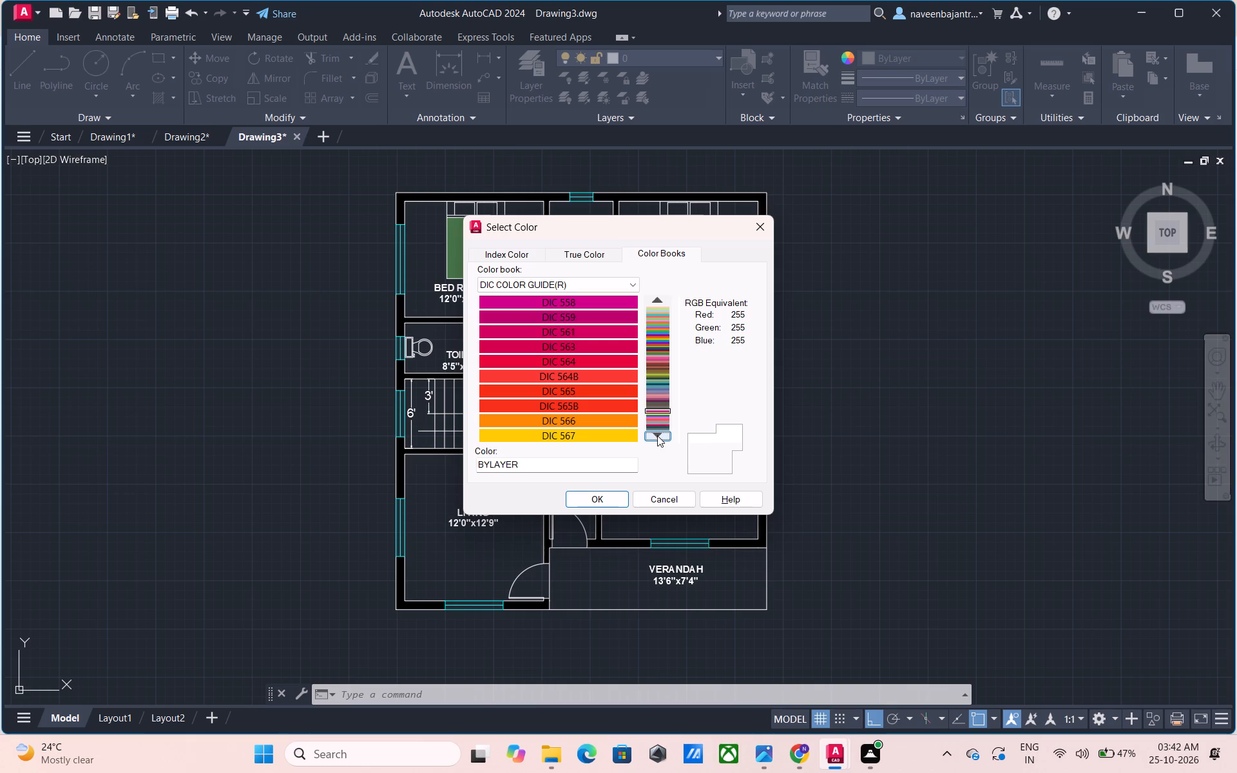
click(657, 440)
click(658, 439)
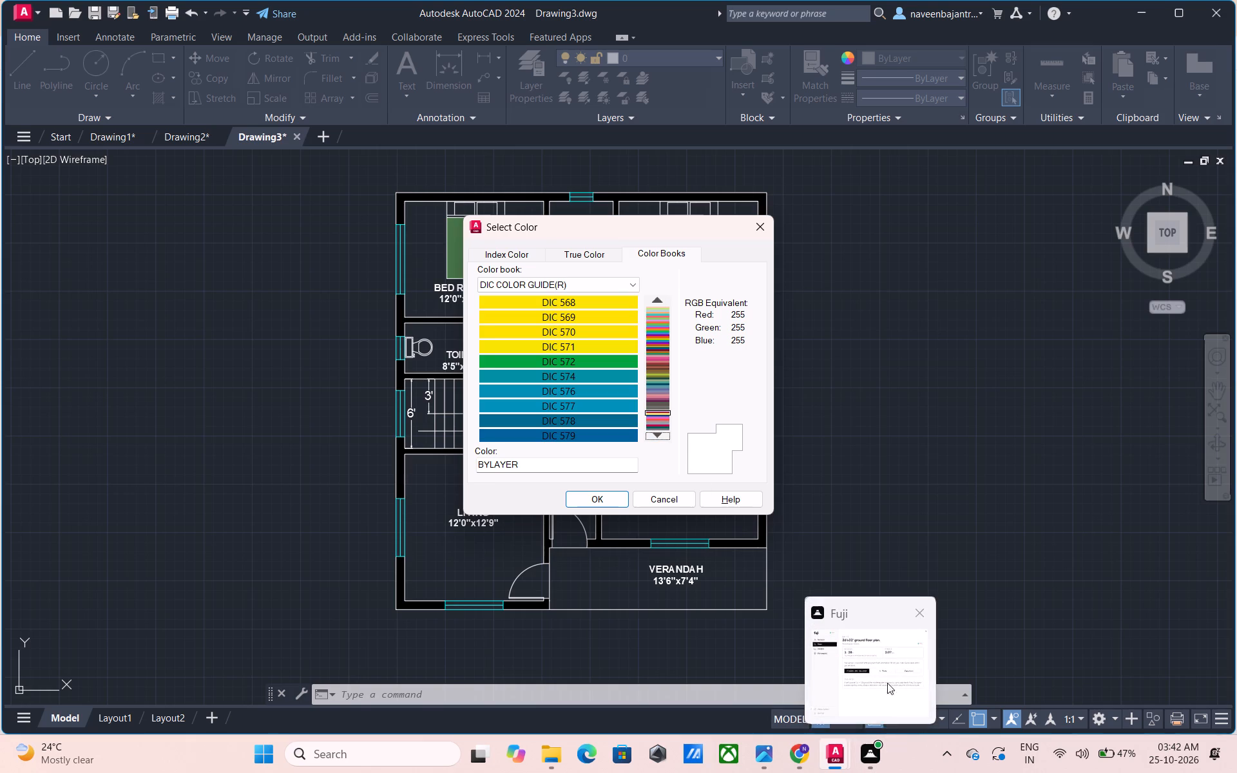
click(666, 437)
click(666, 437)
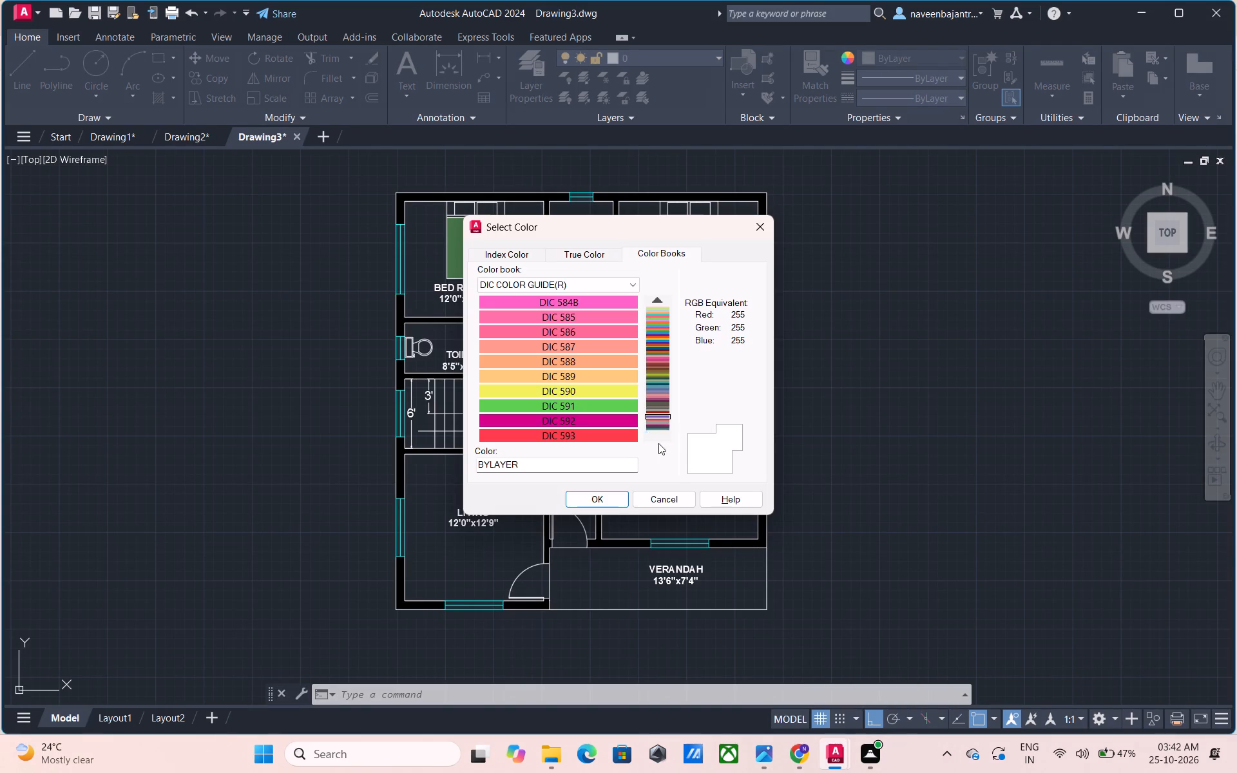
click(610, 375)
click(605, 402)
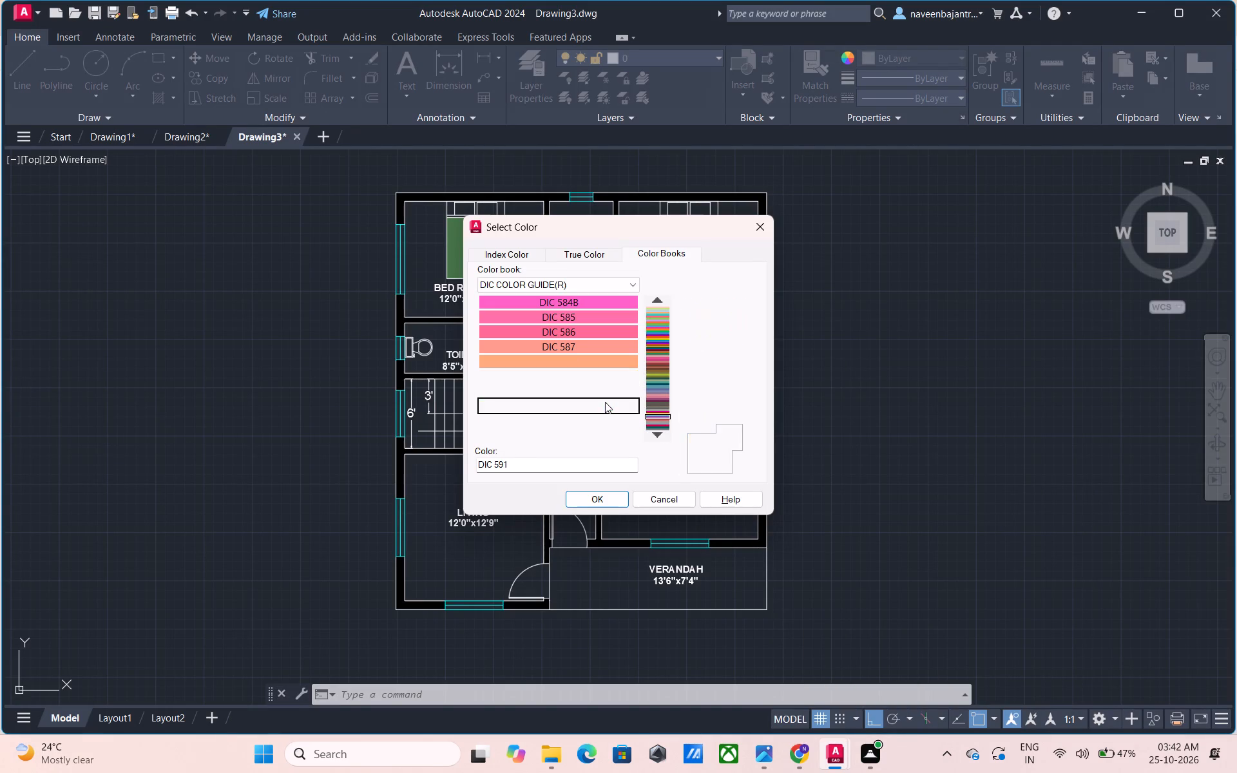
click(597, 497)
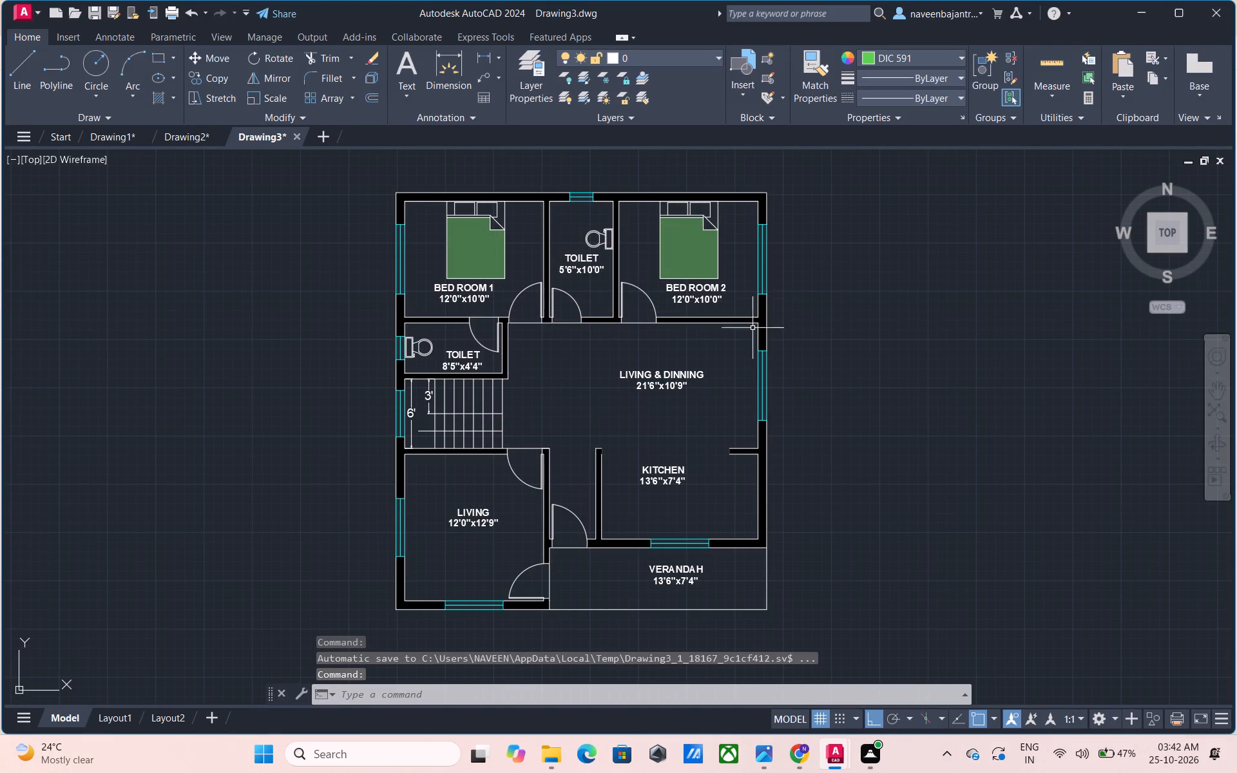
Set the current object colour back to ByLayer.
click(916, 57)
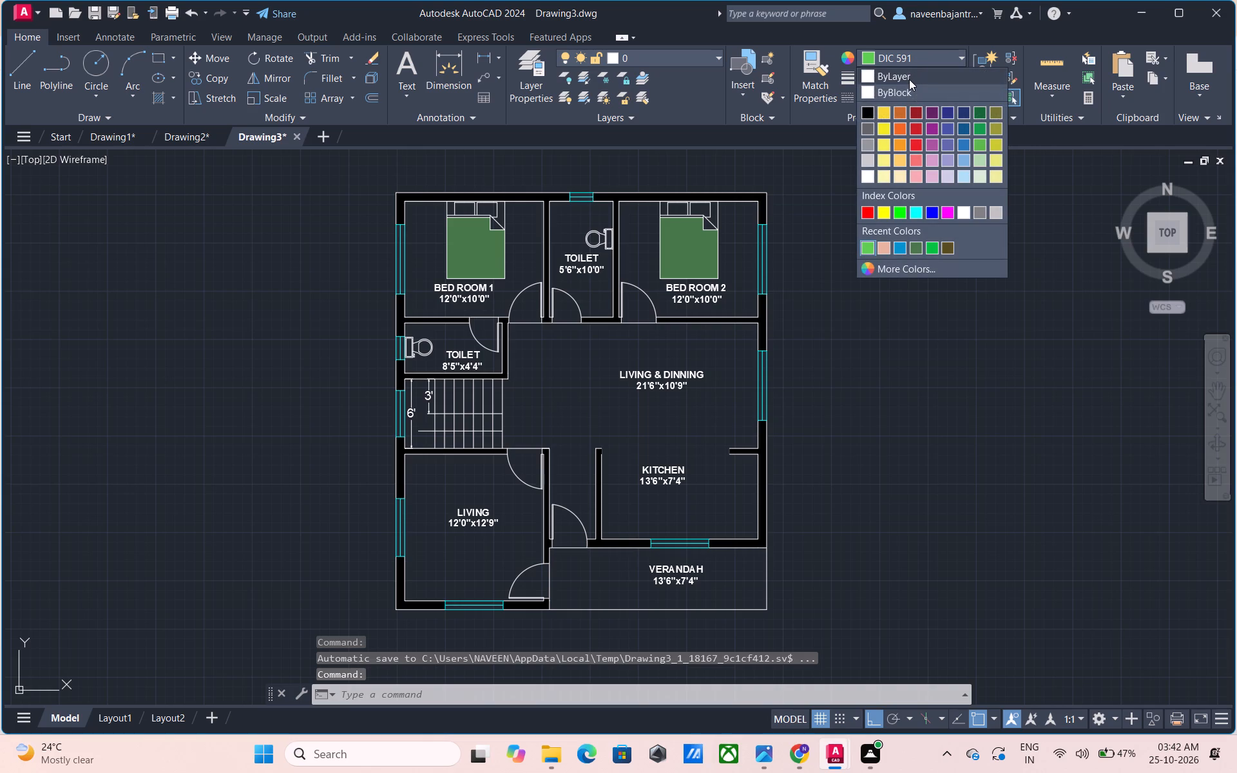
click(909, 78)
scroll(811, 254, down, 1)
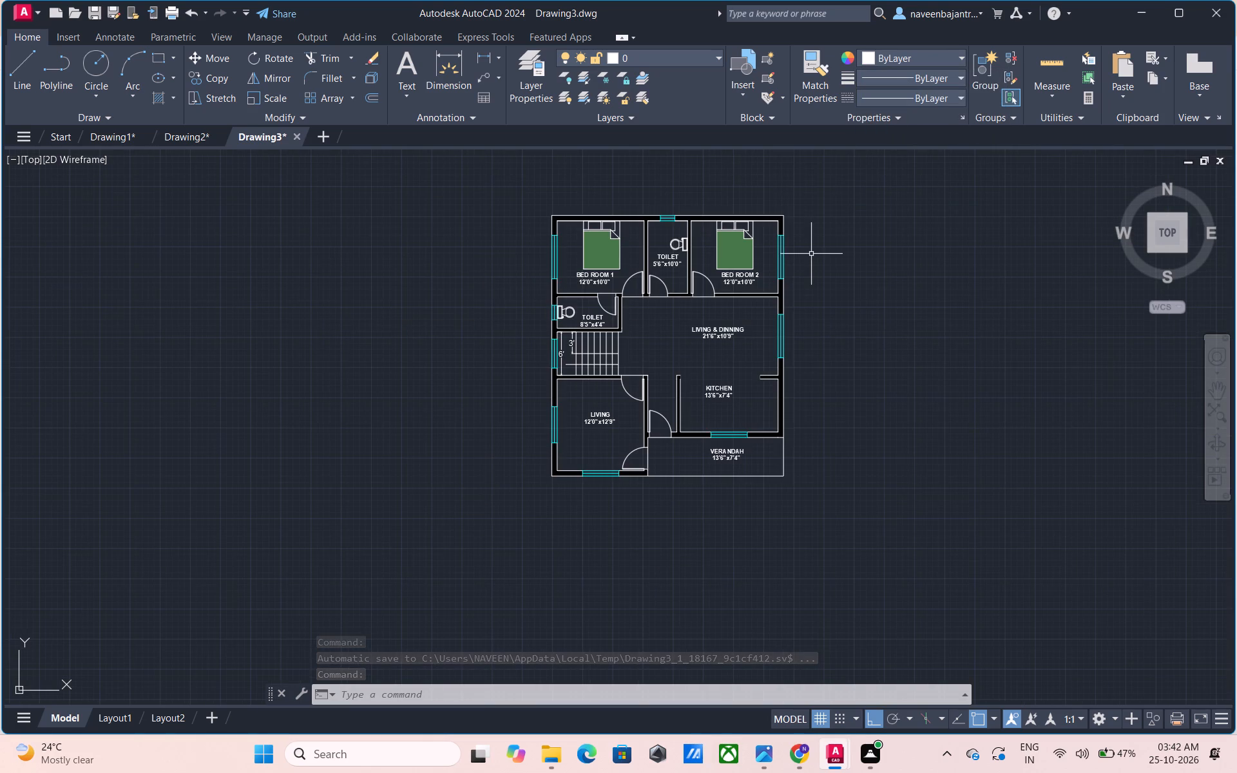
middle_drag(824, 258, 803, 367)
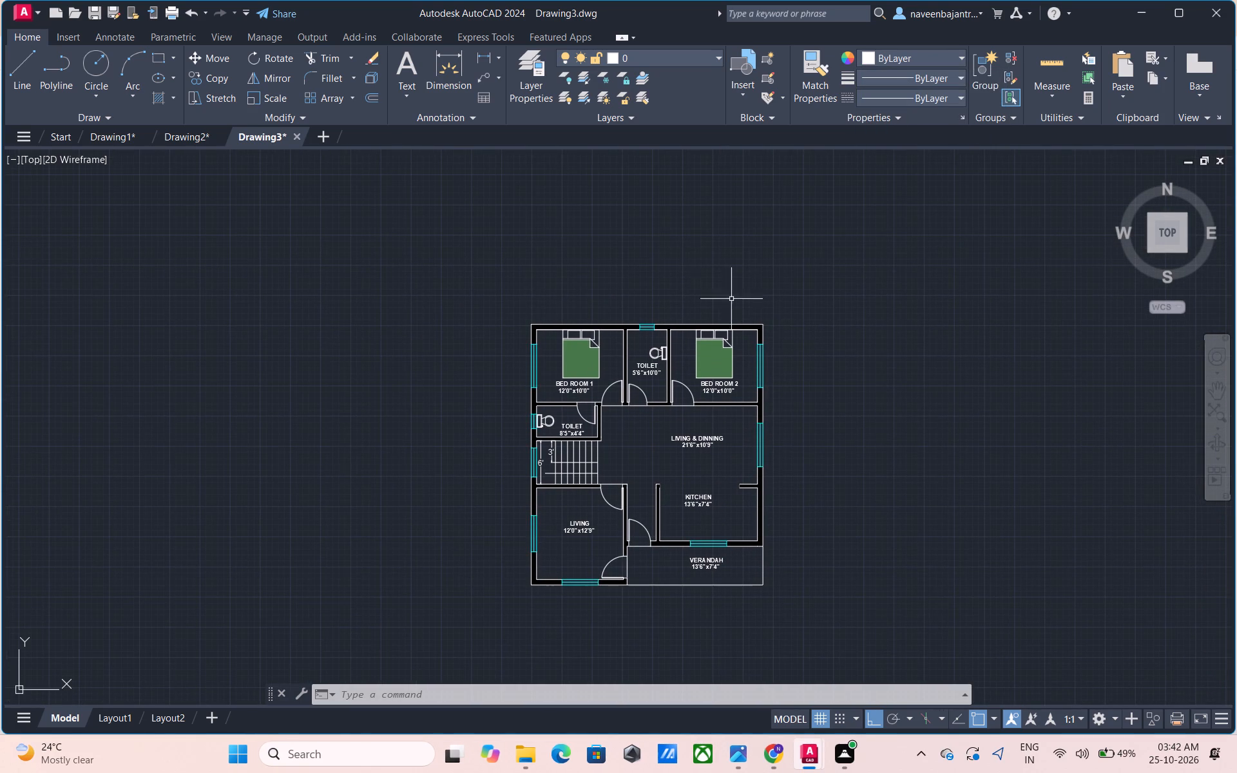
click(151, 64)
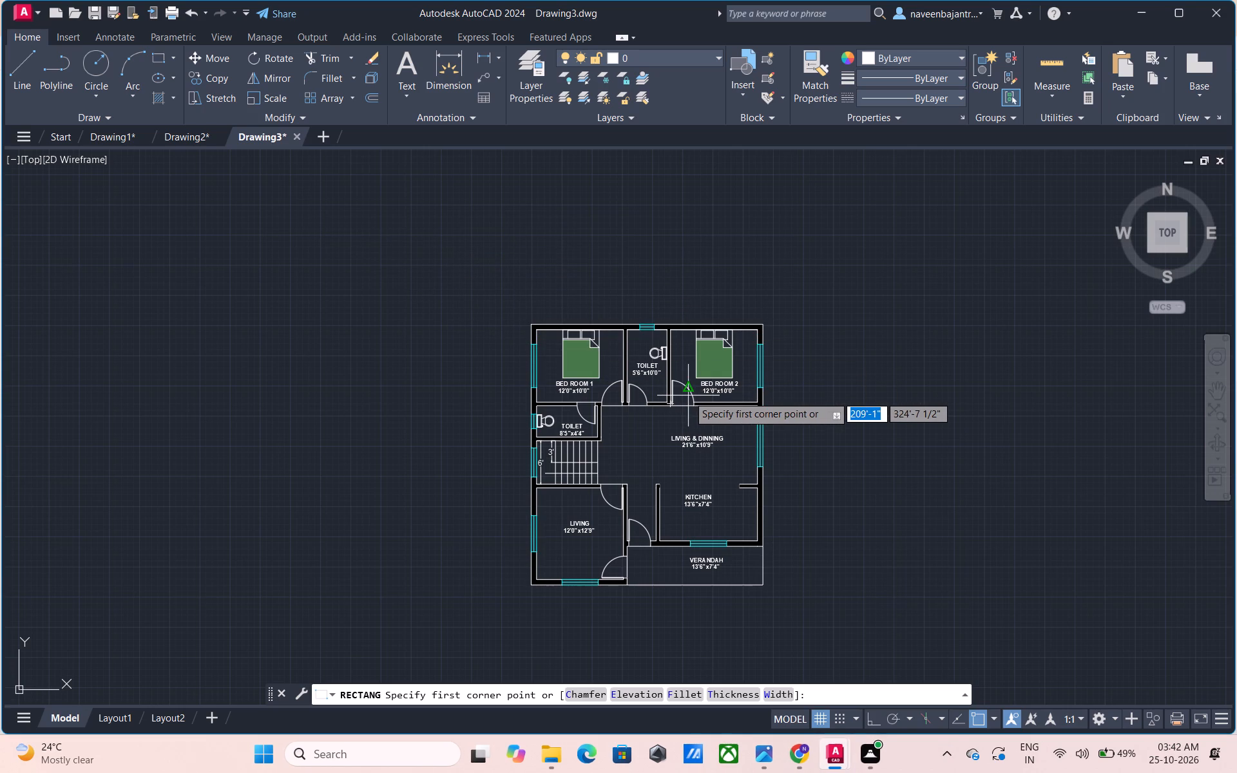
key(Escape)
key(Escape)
Dimension the plan's overall width between its outer corners, placing the dimension line just above the bedroom-side outer wall.
click(464, 83)
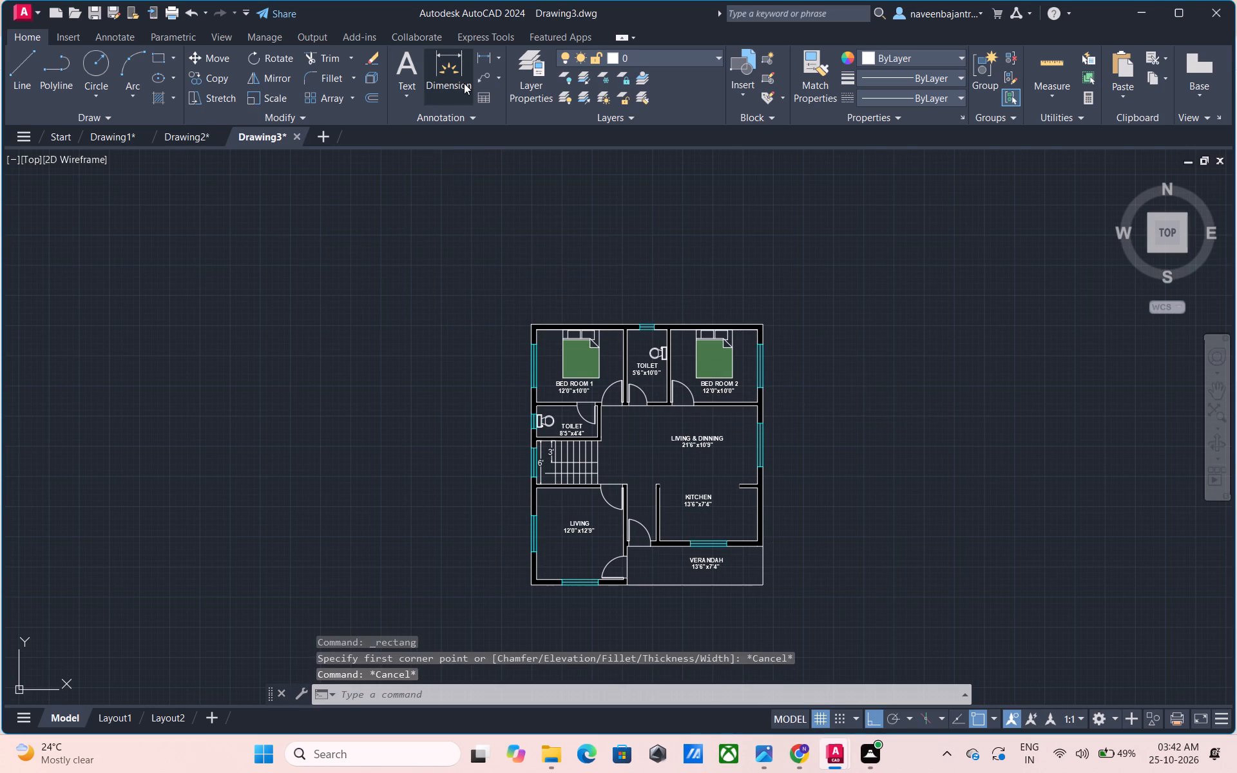
click(531, 324)
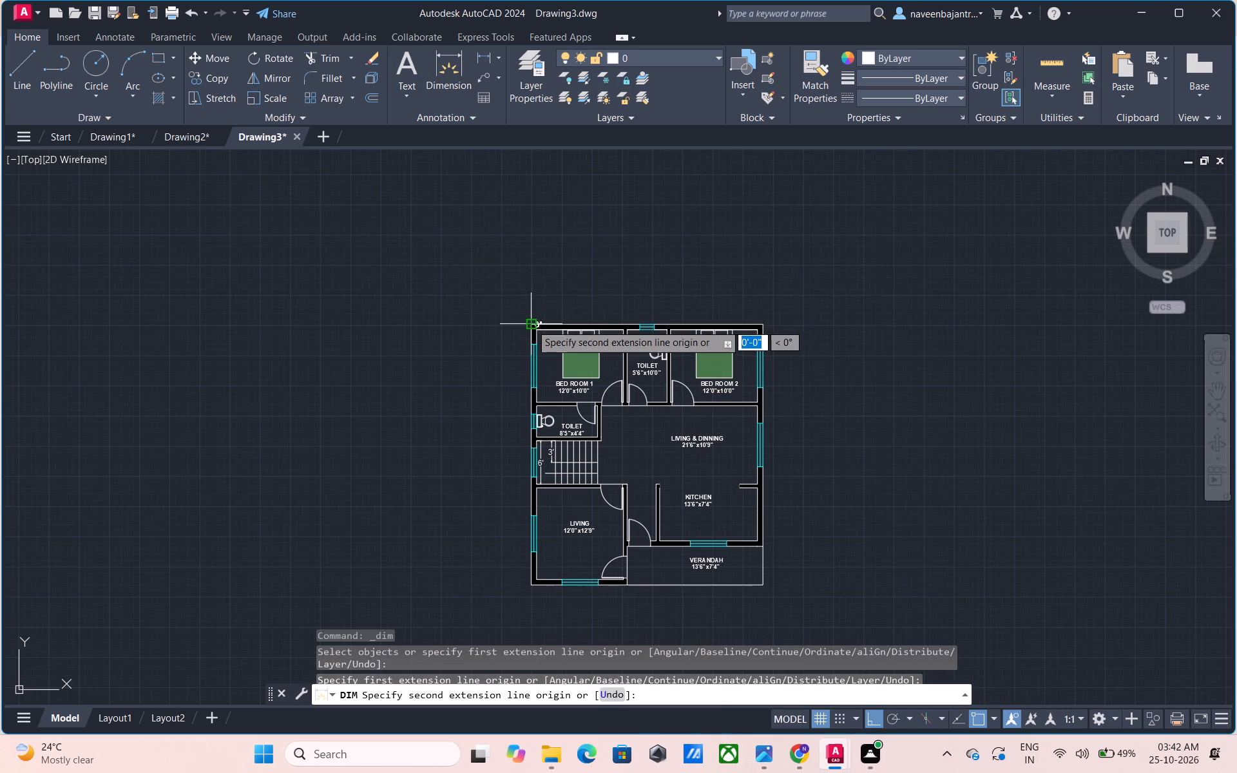
click(762, 324)
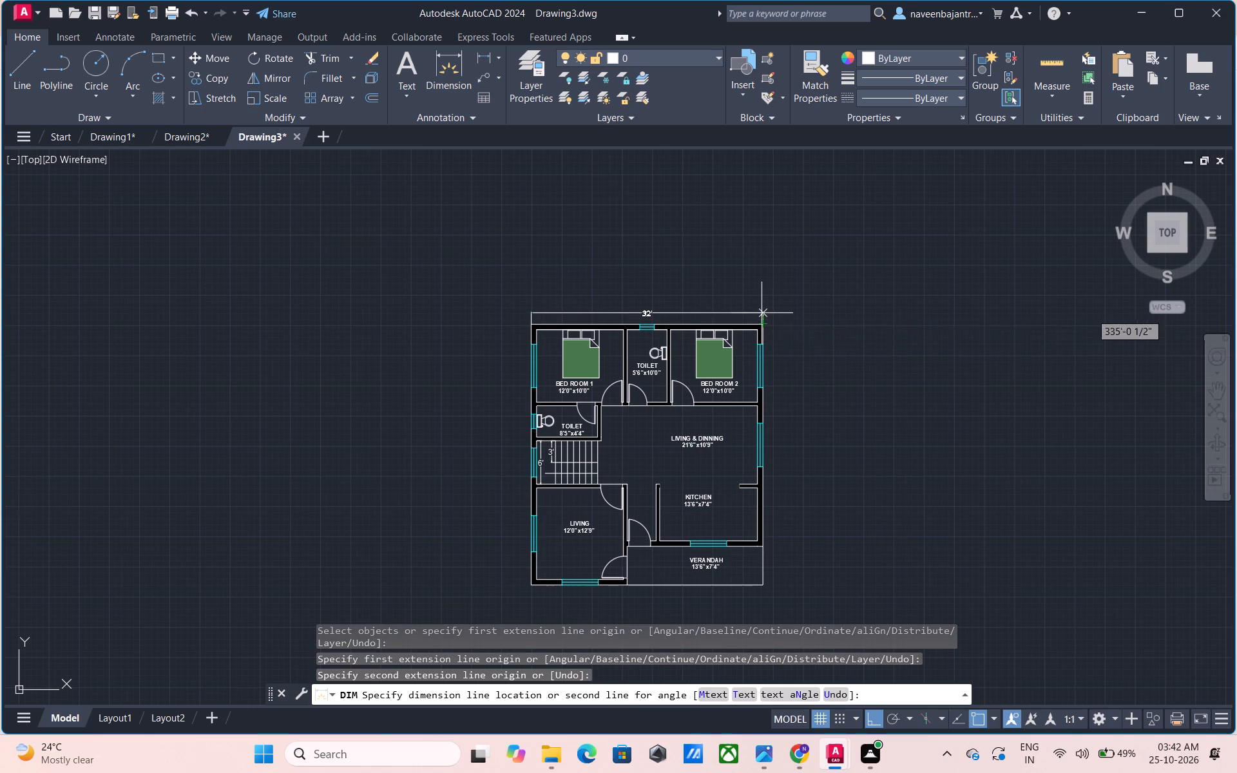
click(762, 313)
key(Escape)
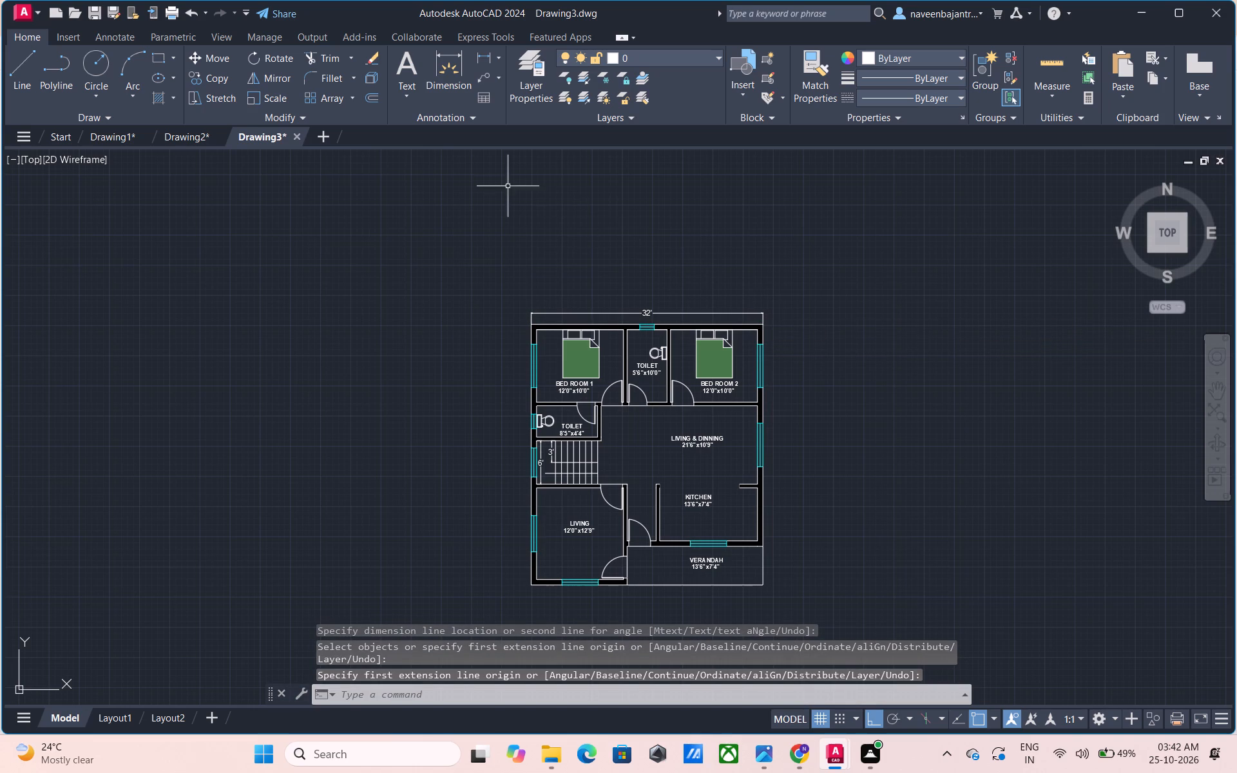
Dimension the plan's overall depth from the Bed Room 2 outer corner to the verandah's outer corner, with the dimension line just outside the plan.
click(450, 83)
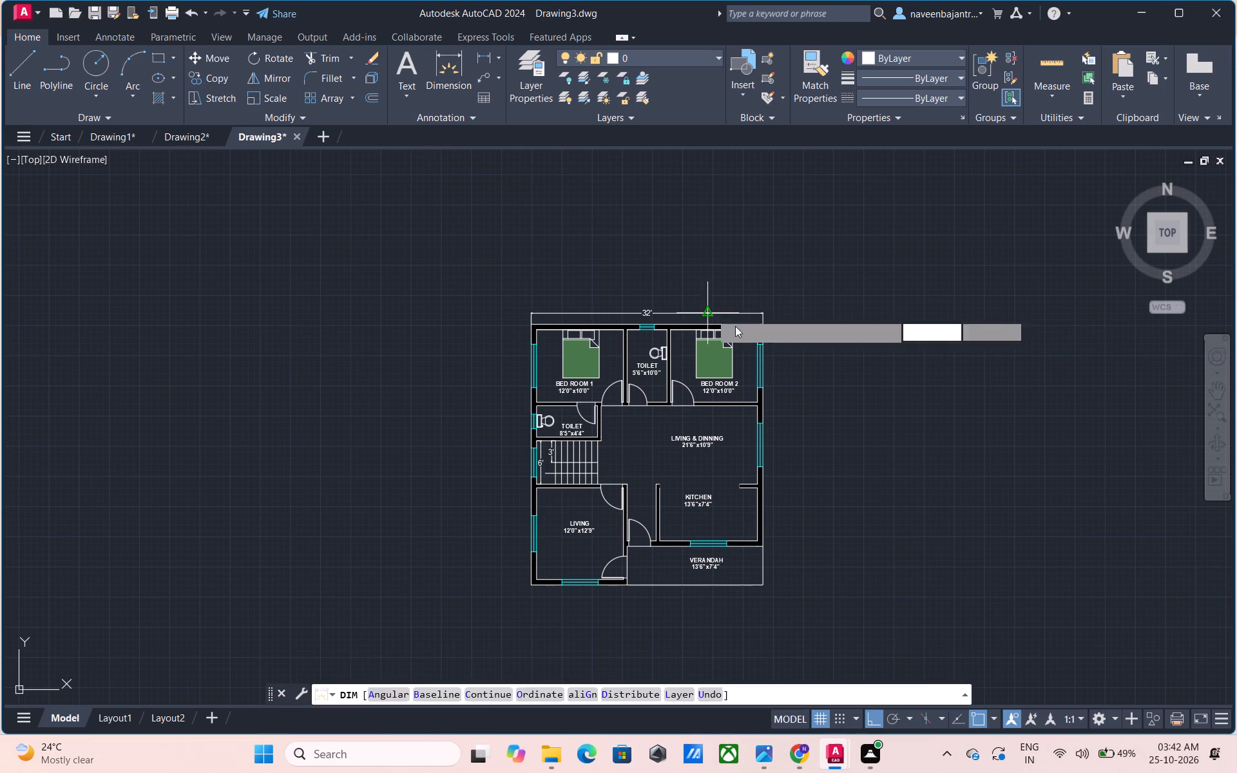
scroll(759, 333, up, 1)
scroll(759, 333, down, 1)
scroll(767, 327, up, 2)
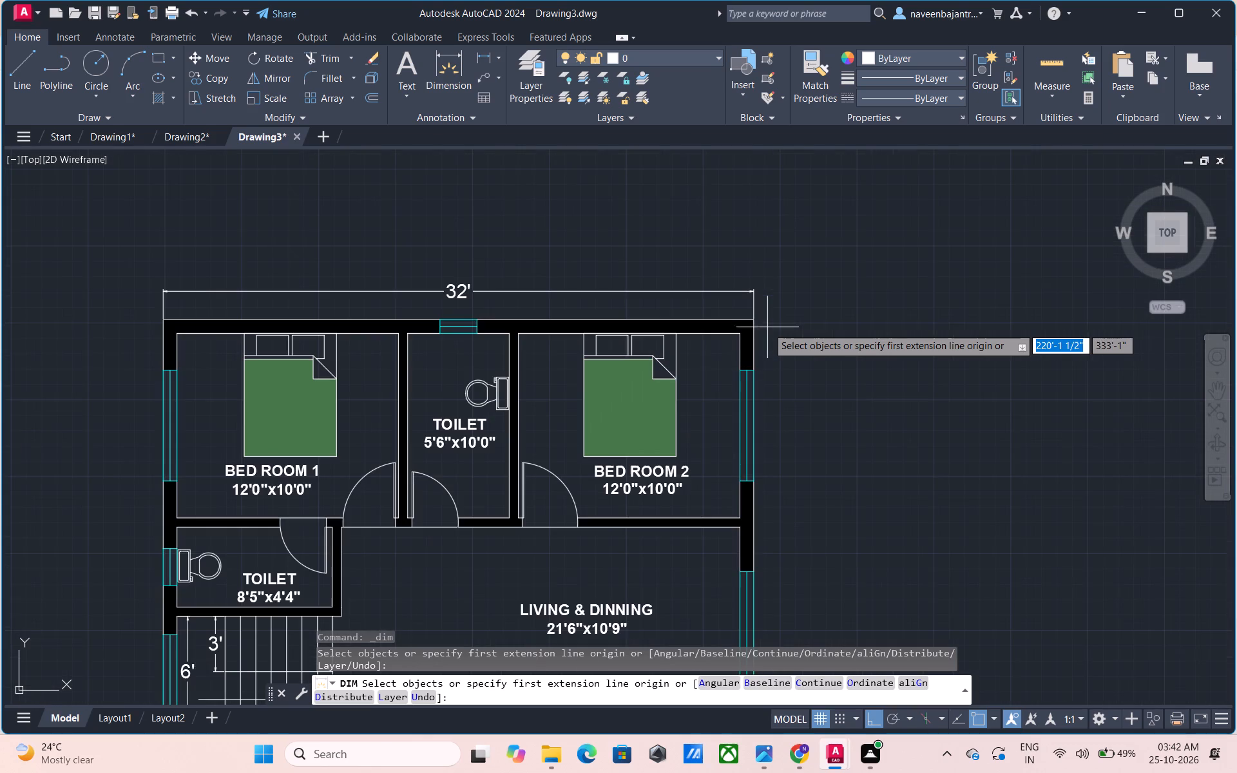
click(754, 320)
scroll(754, 320, down, 2)
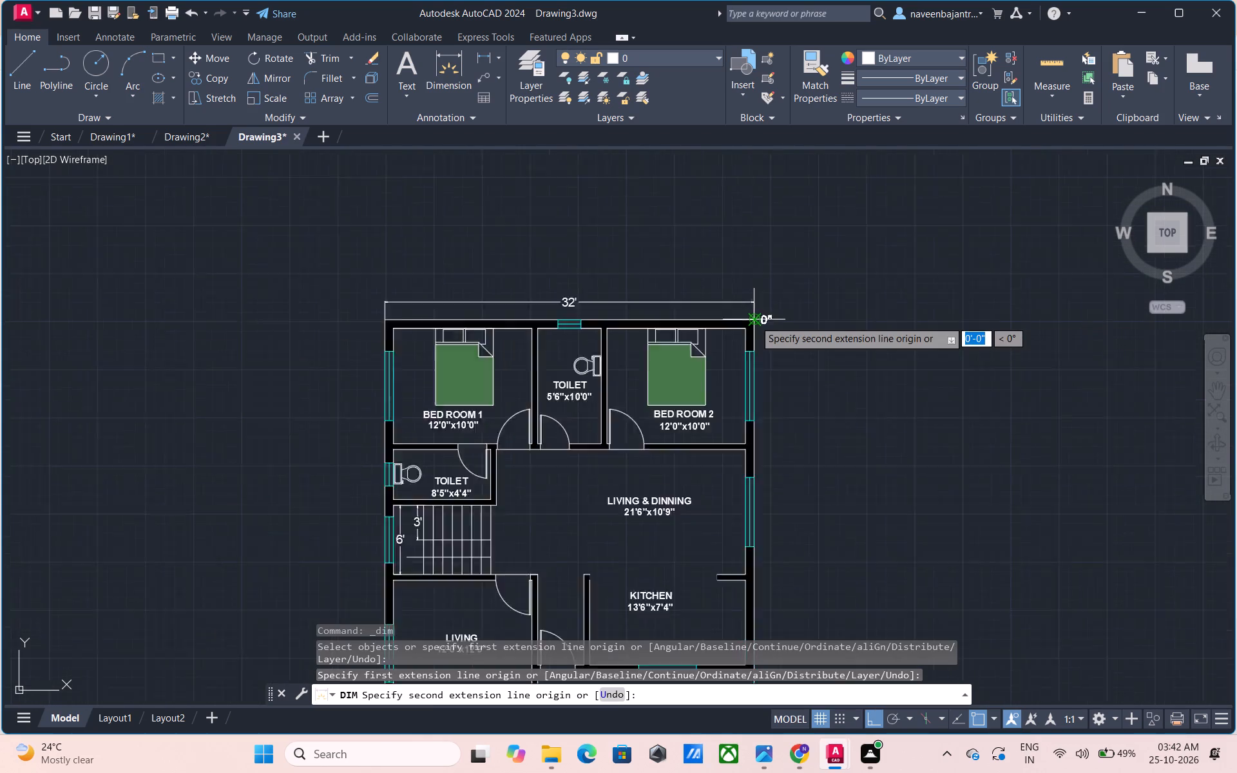
scroll(754, 320, down, 1)
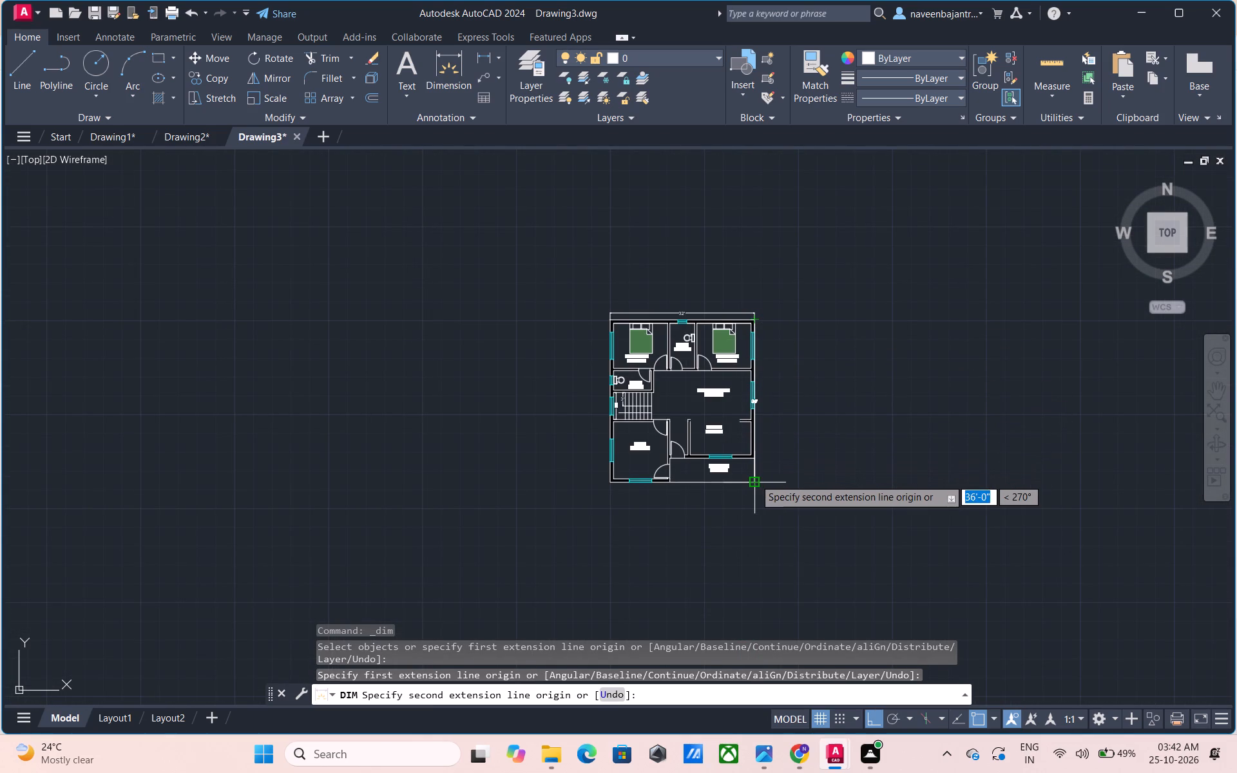
click(754, 479)
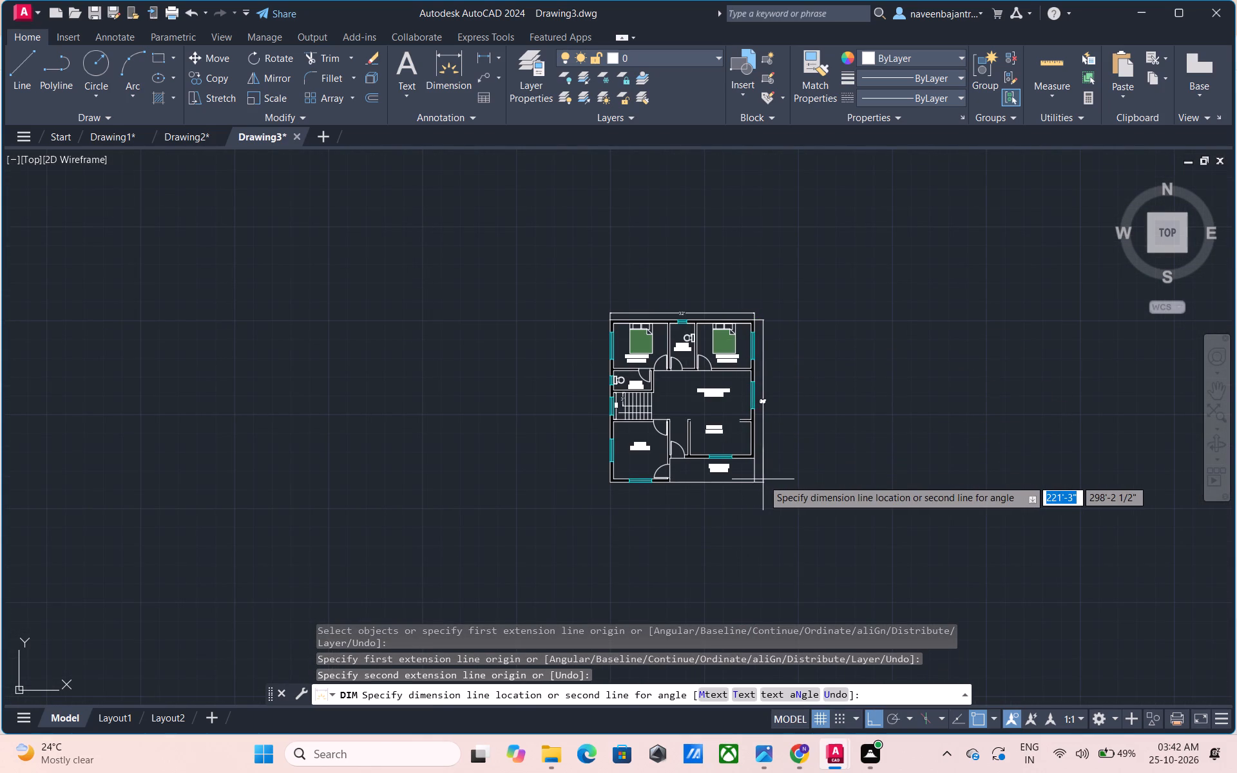
click(763, 479)
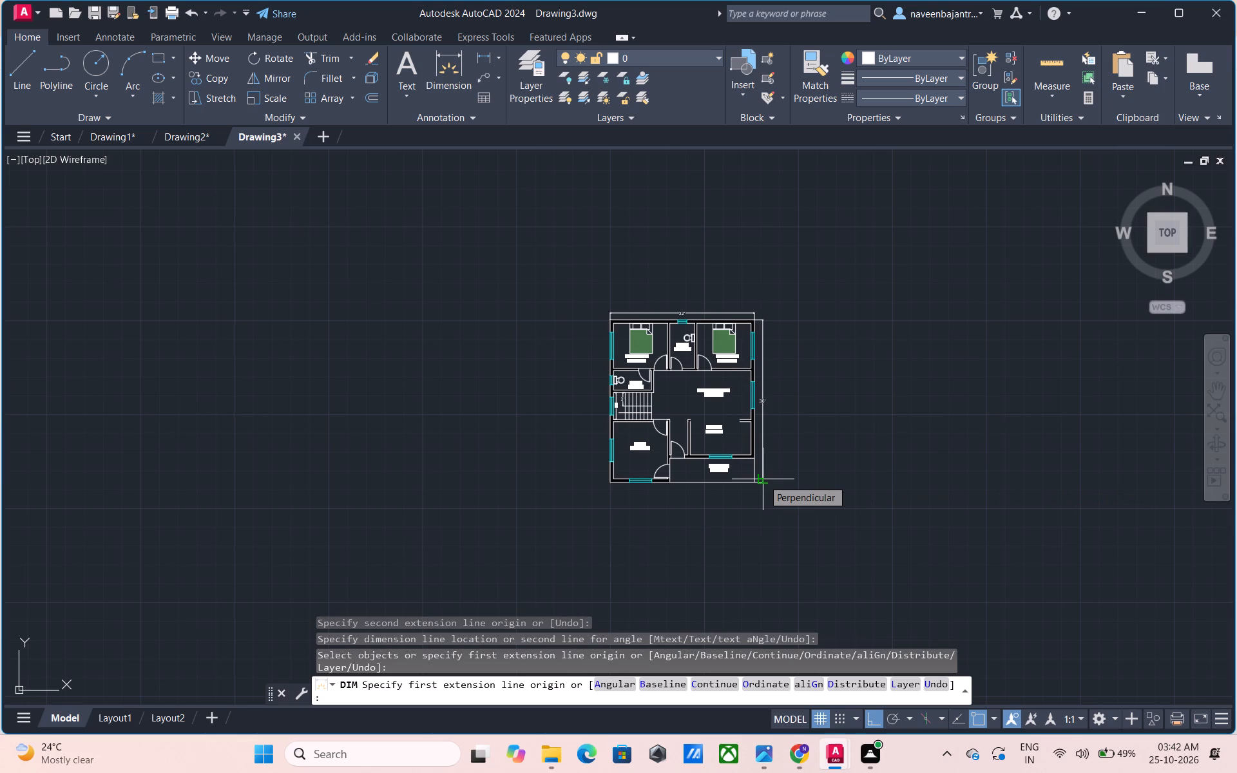
key(Escape)
Draw a rectangular border about 36'-11 1/2" wide by 41'-3" high around the floor plan and its two overall dimensions.
scroll(789, 430, up, 2)
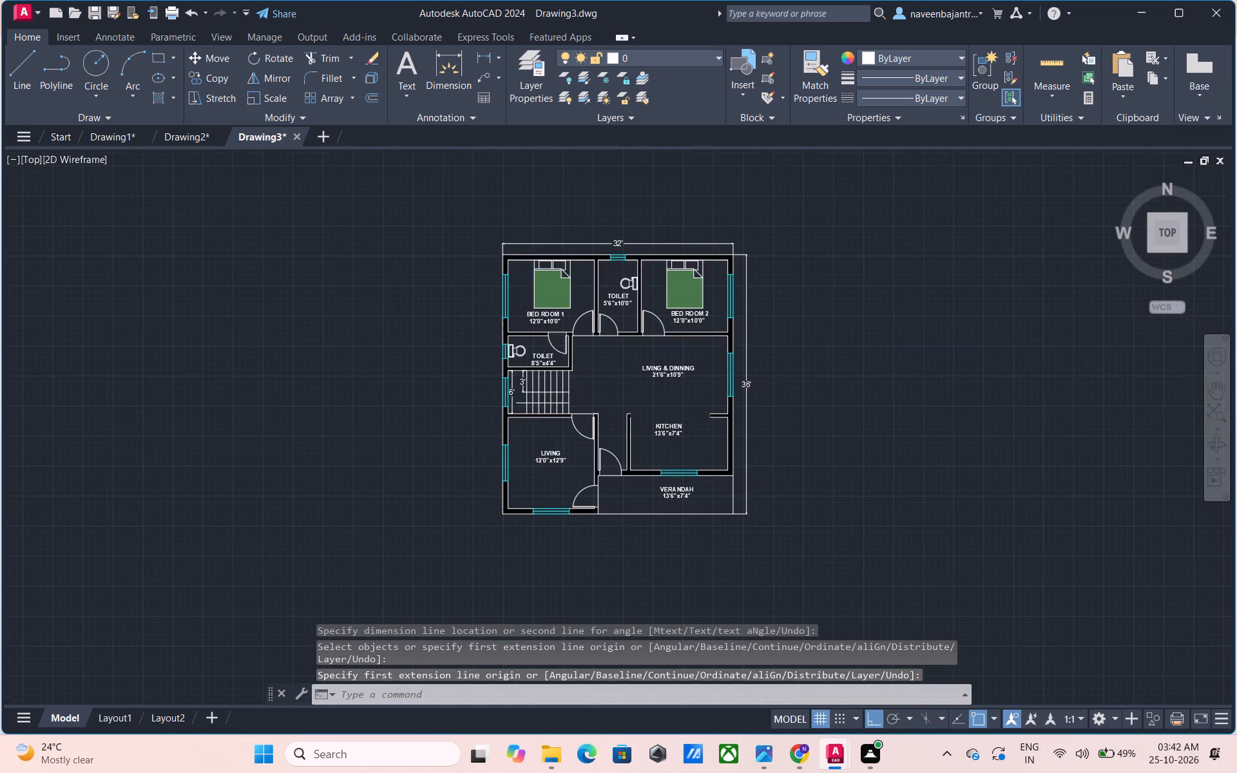
scroll(789, 419, down, 1)
middle_drag(792, 394, 789, 412)
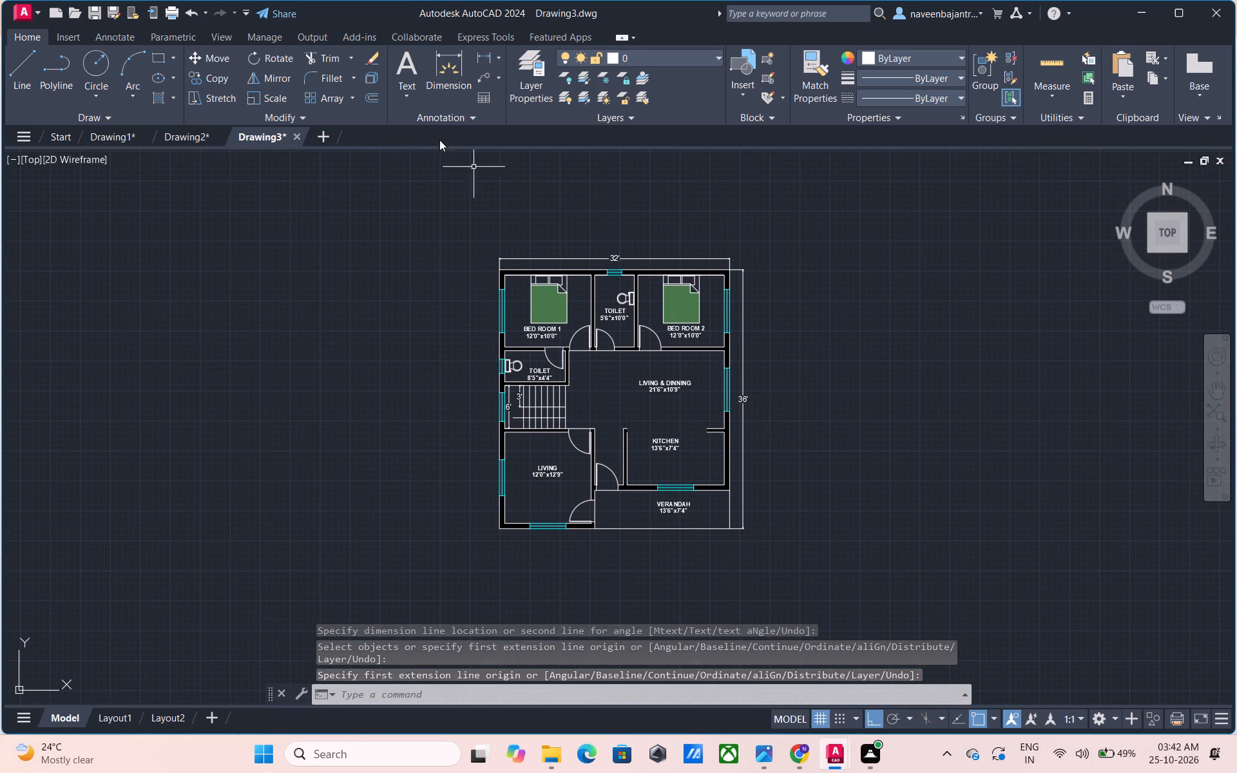
click(160, 62)
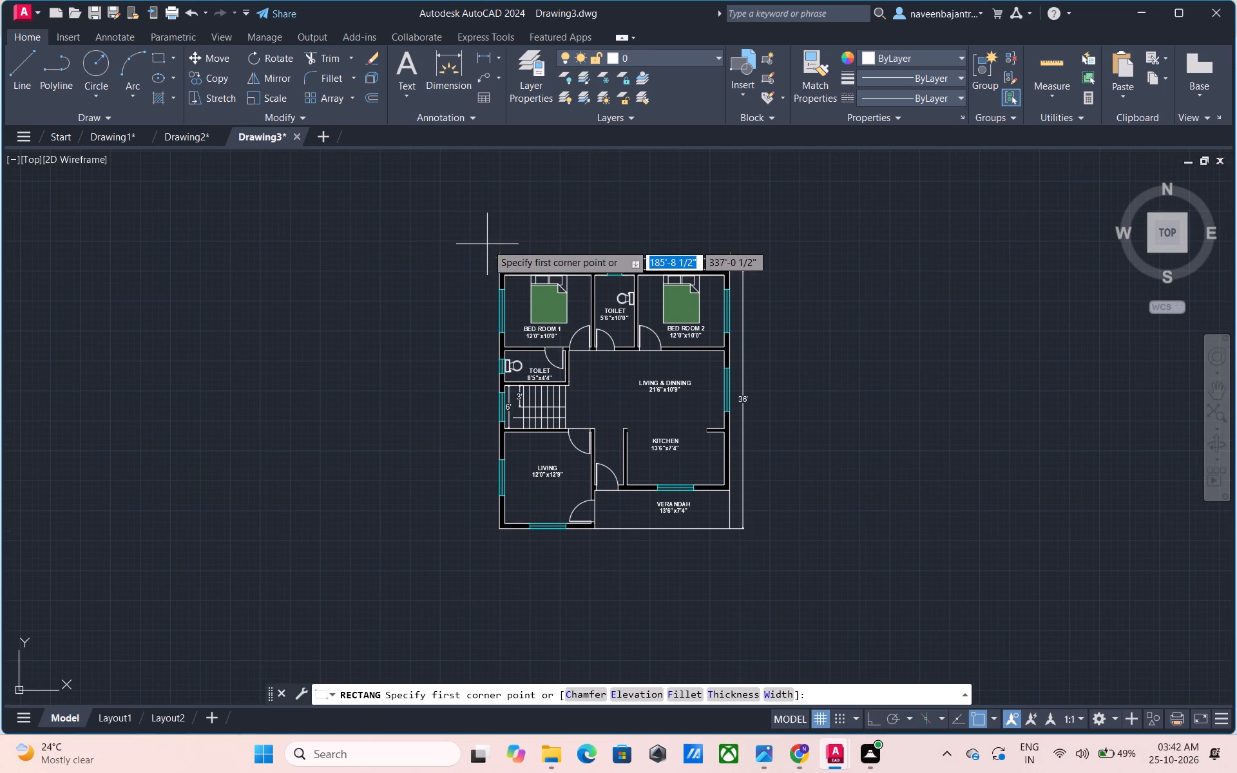
click(487, 243)
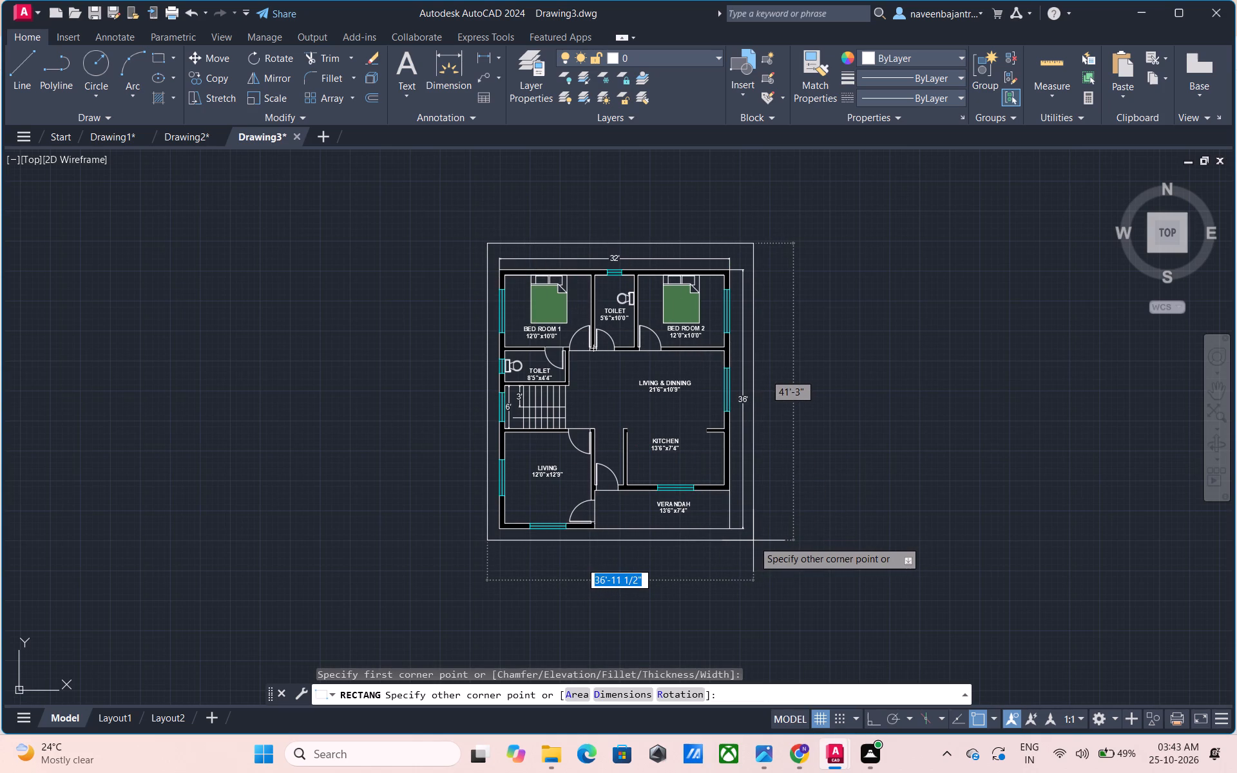
click(753, 540)
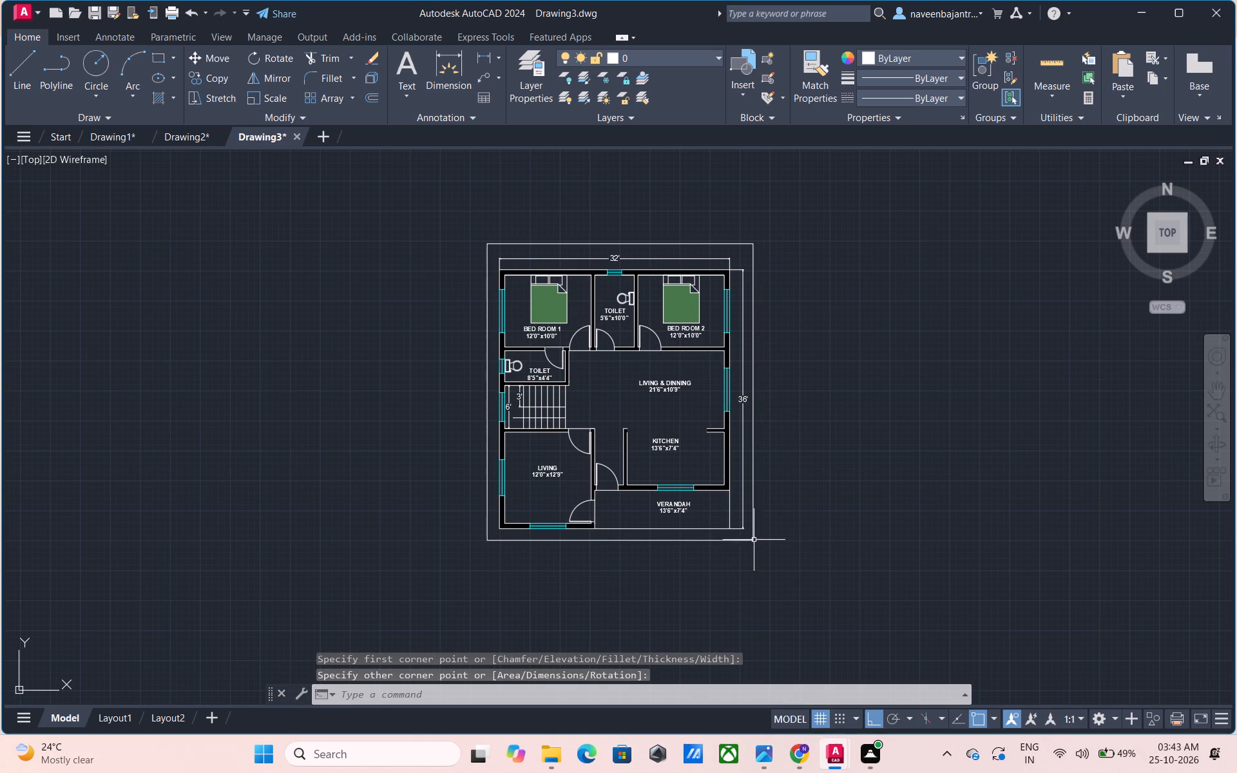
Check the existing numbered drawings in the ddddd folder and save the floor plan there as the DWG "Drawing3.dwg 68.68.68".
click(40, 16)
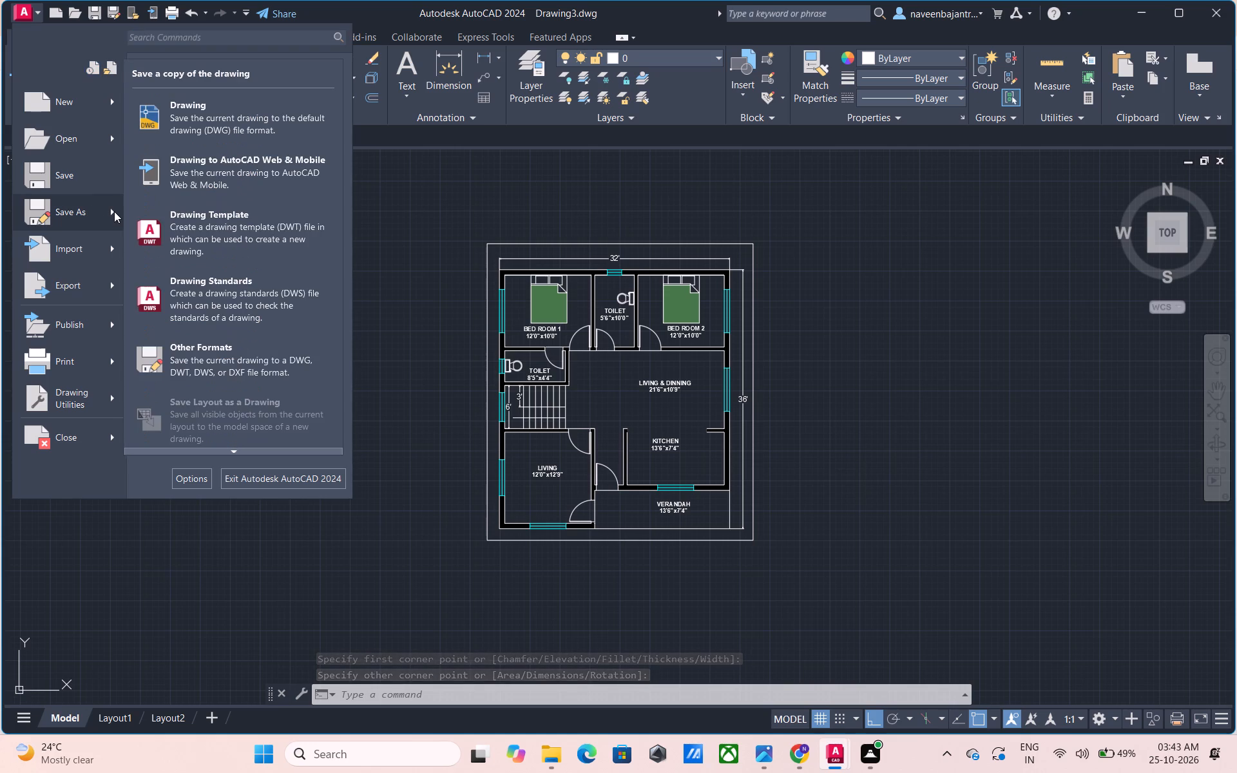
click(198, 126)
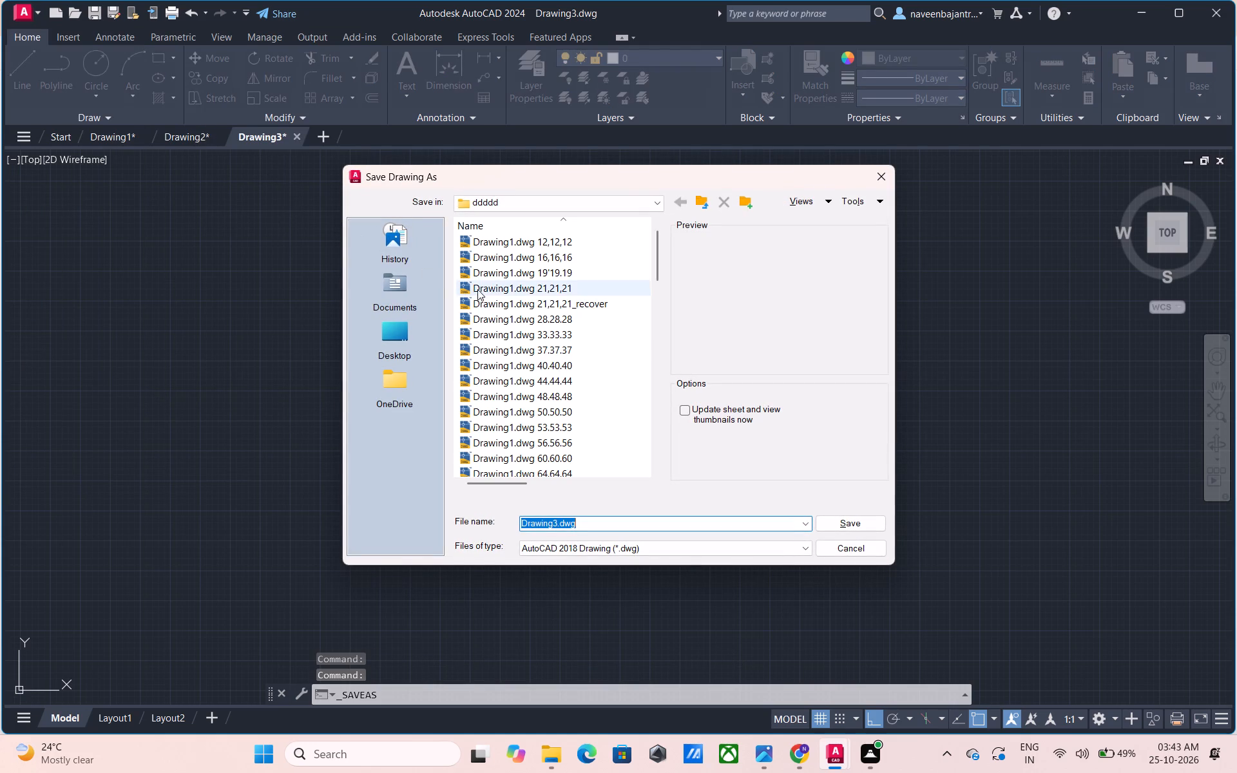
scroll(487, 289, down, 2)
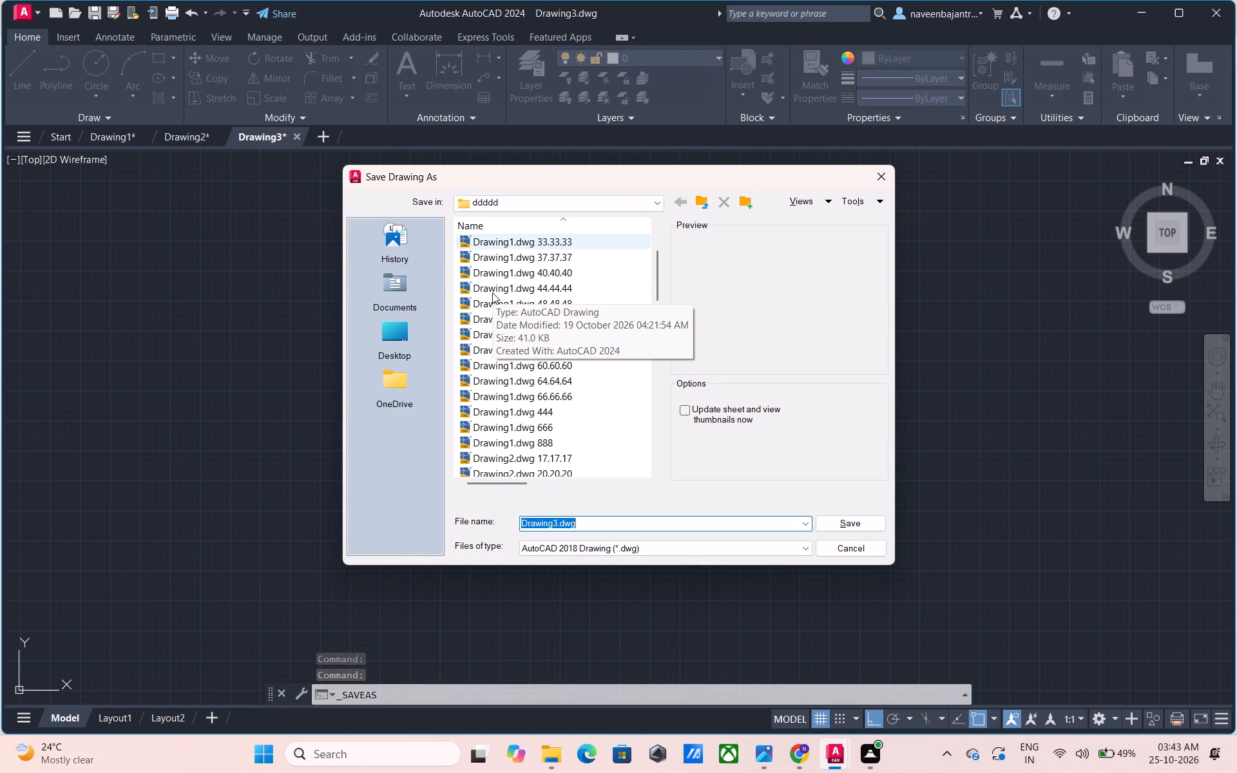
scroll(636, 292, down, 1)
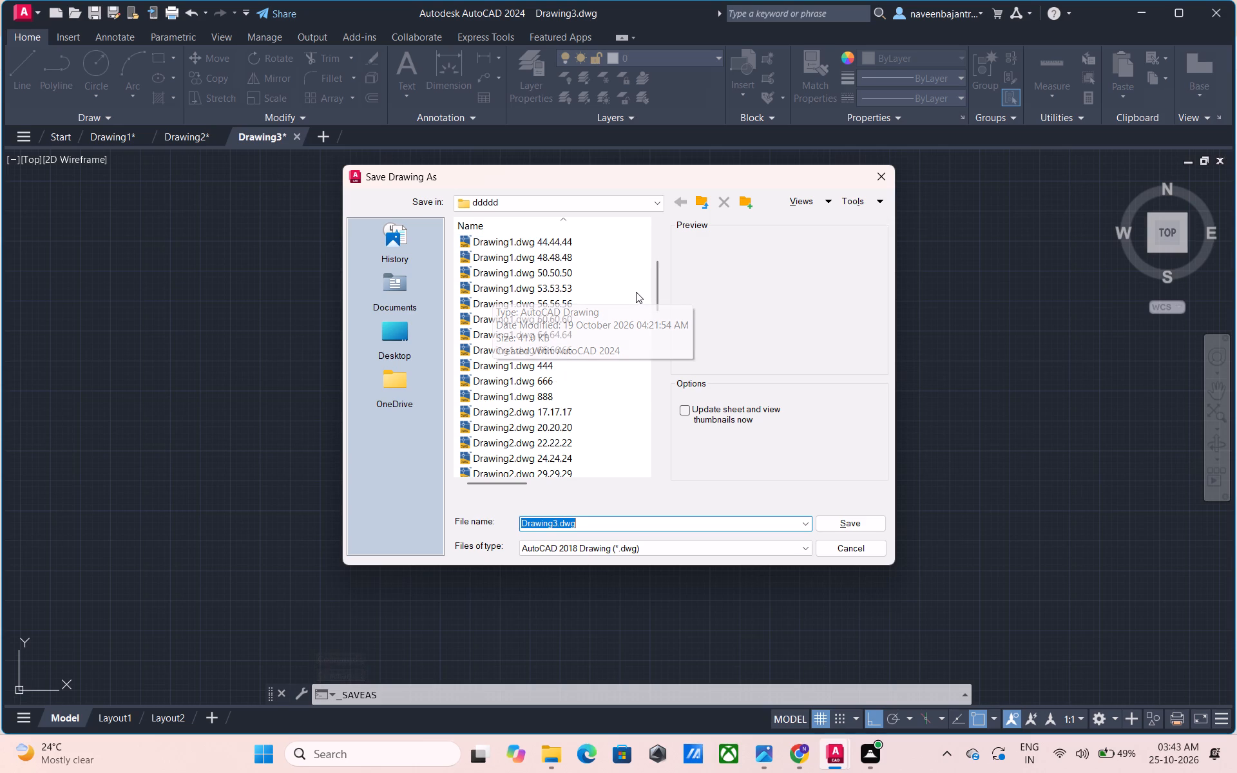
scroll(636, 292, down, 1)
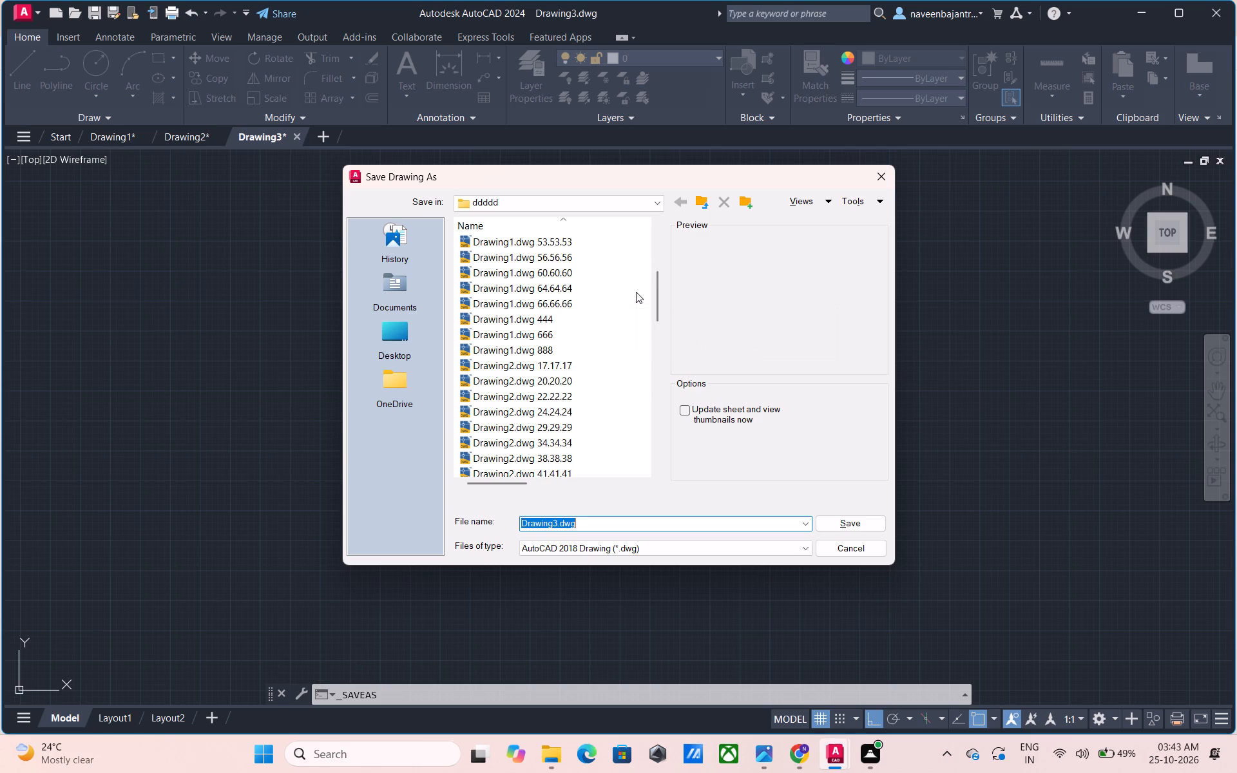
scroll(636, 292, down, 1)
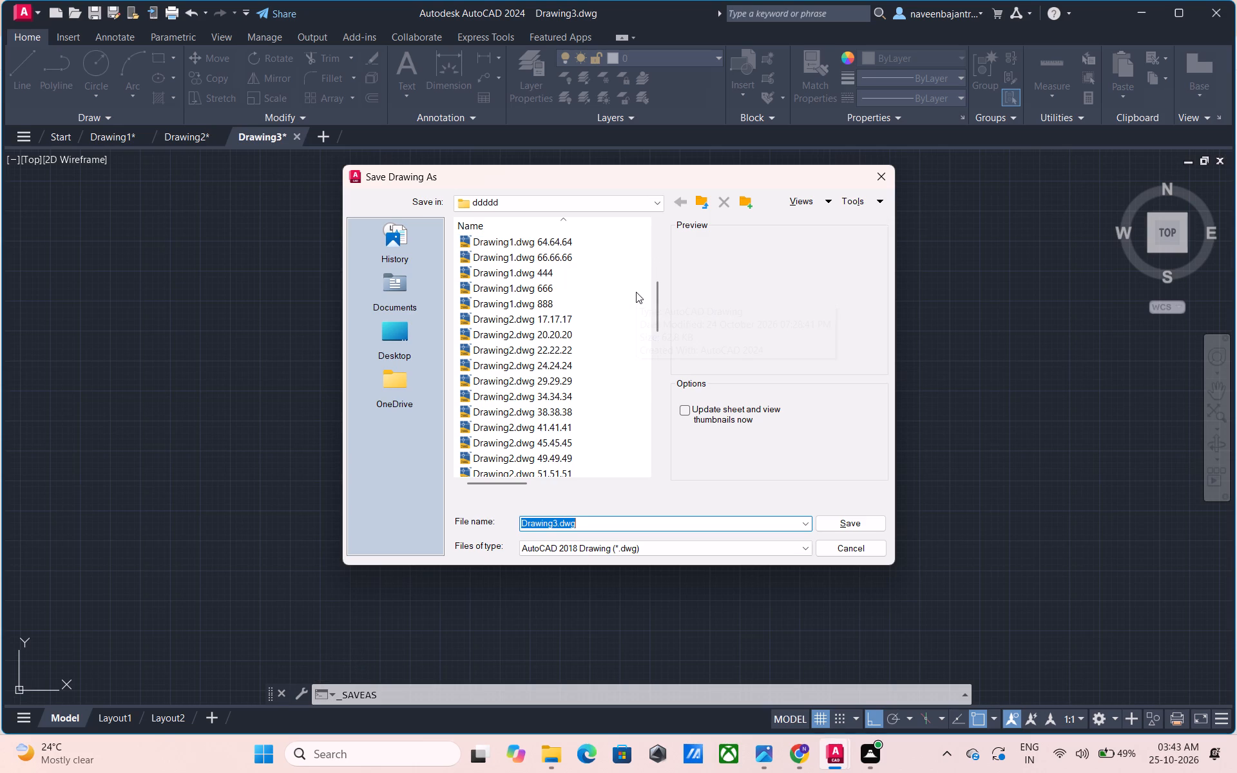
scroll(636, 292, down, 1)
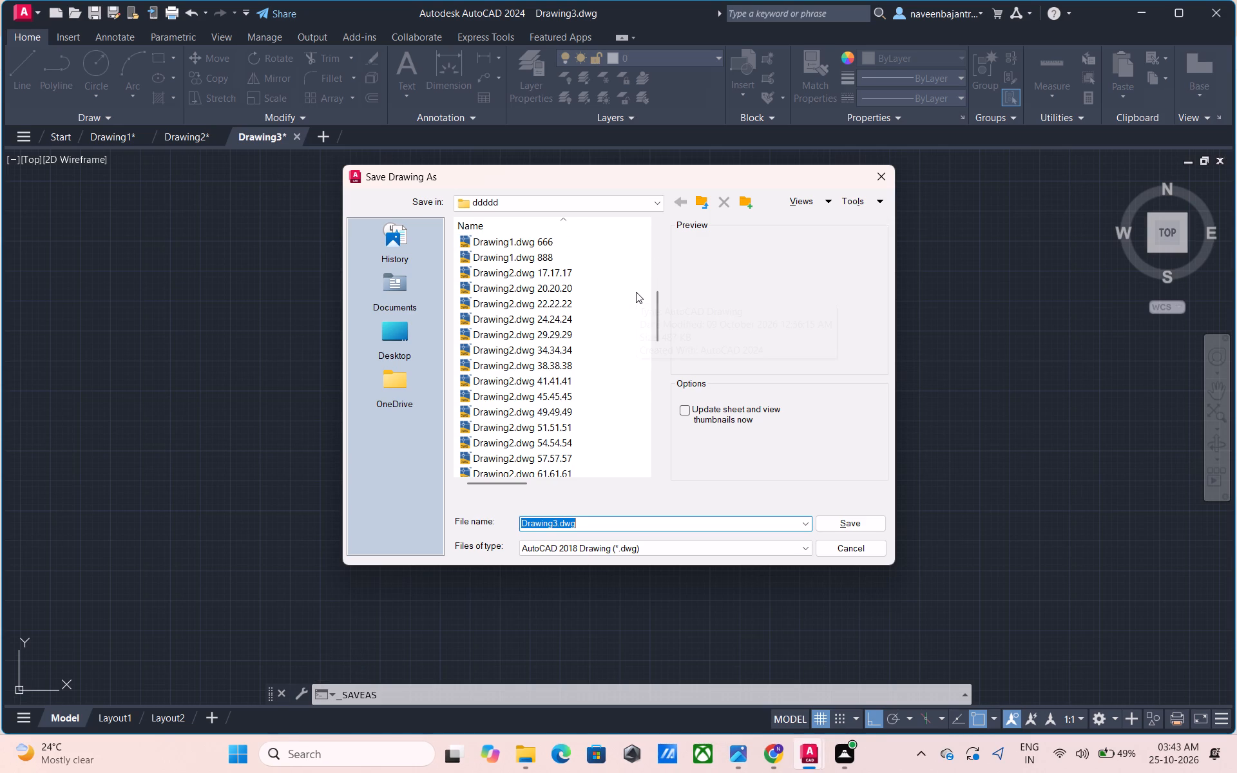
scroll(636, 292, down, 2)
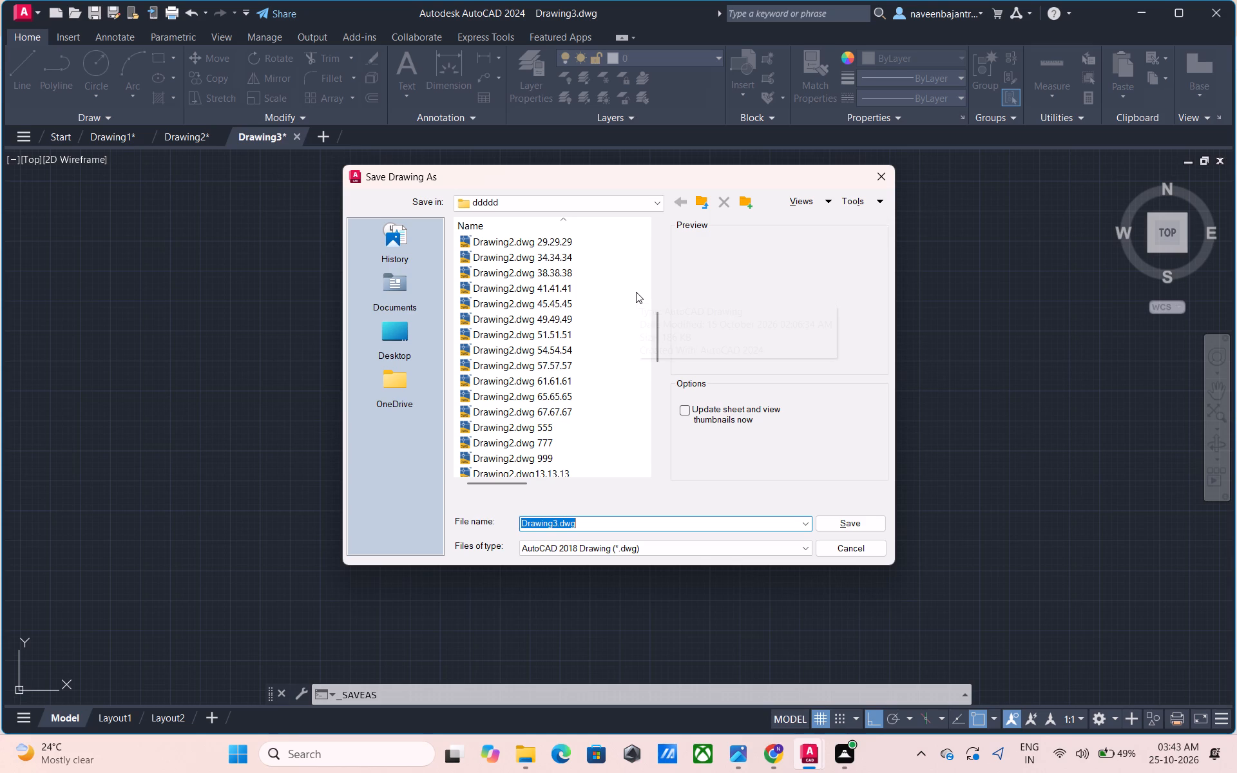
scroll(636, 292, down, 3)
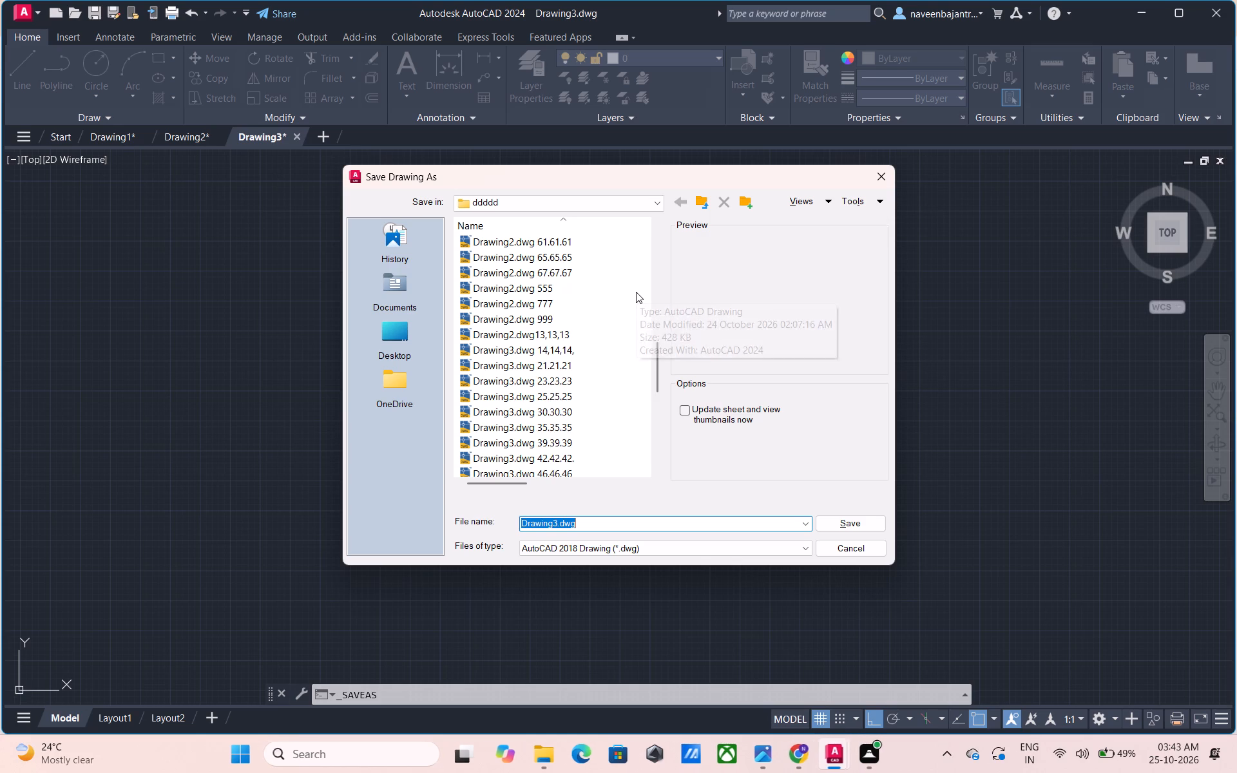
scroll(636, 292, down, 1)
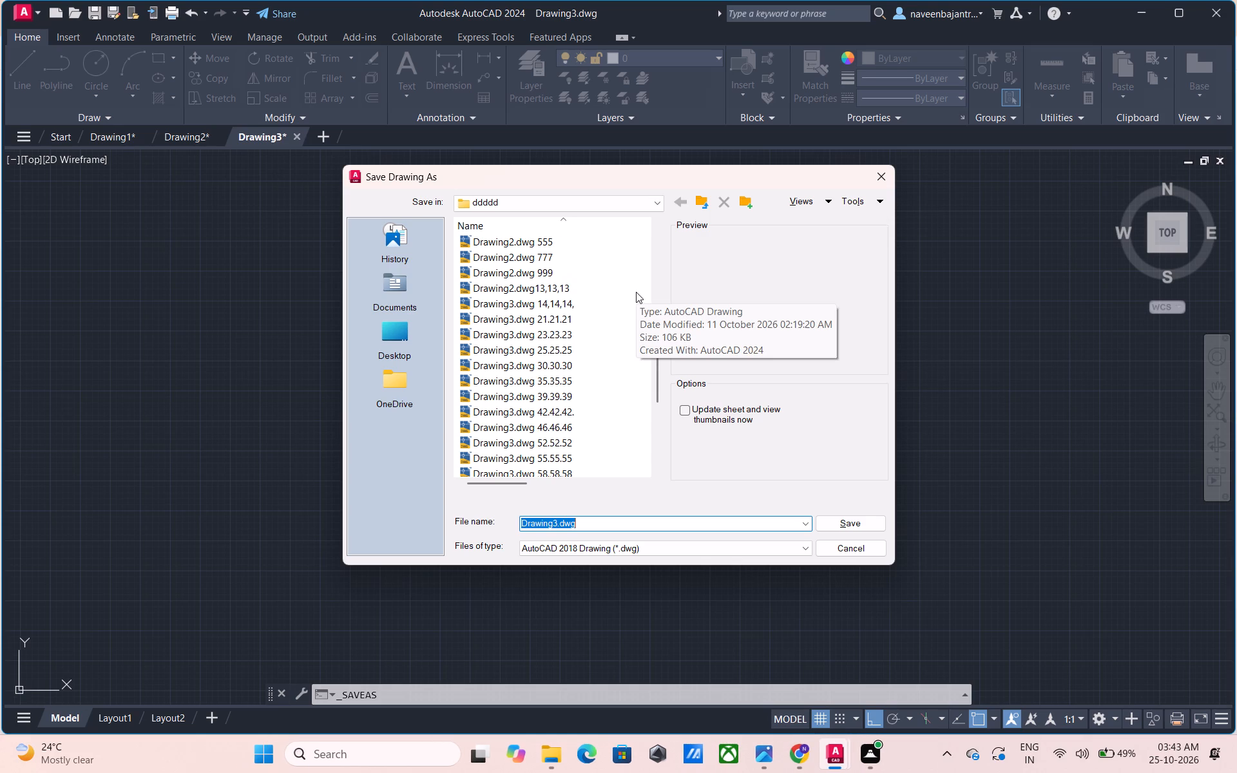
scroll(636, 292, down, 1)
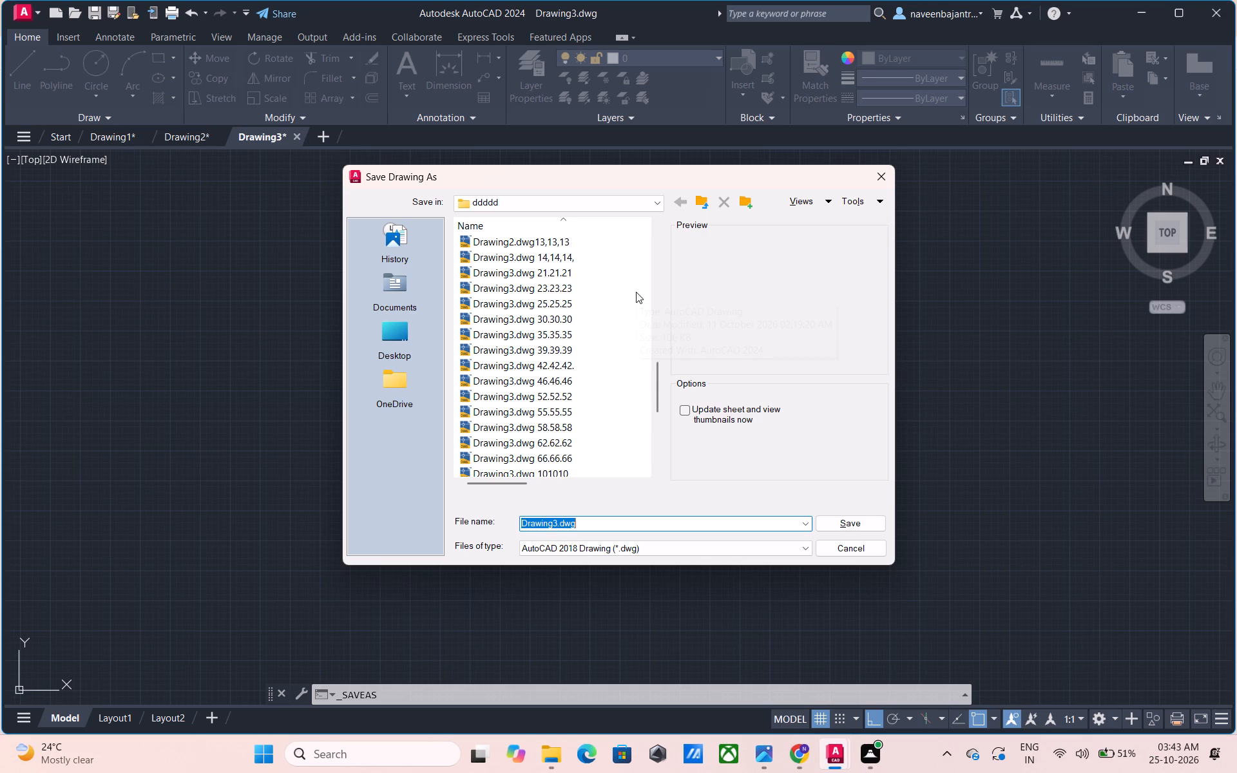
scroll(636, 292, down, 1)
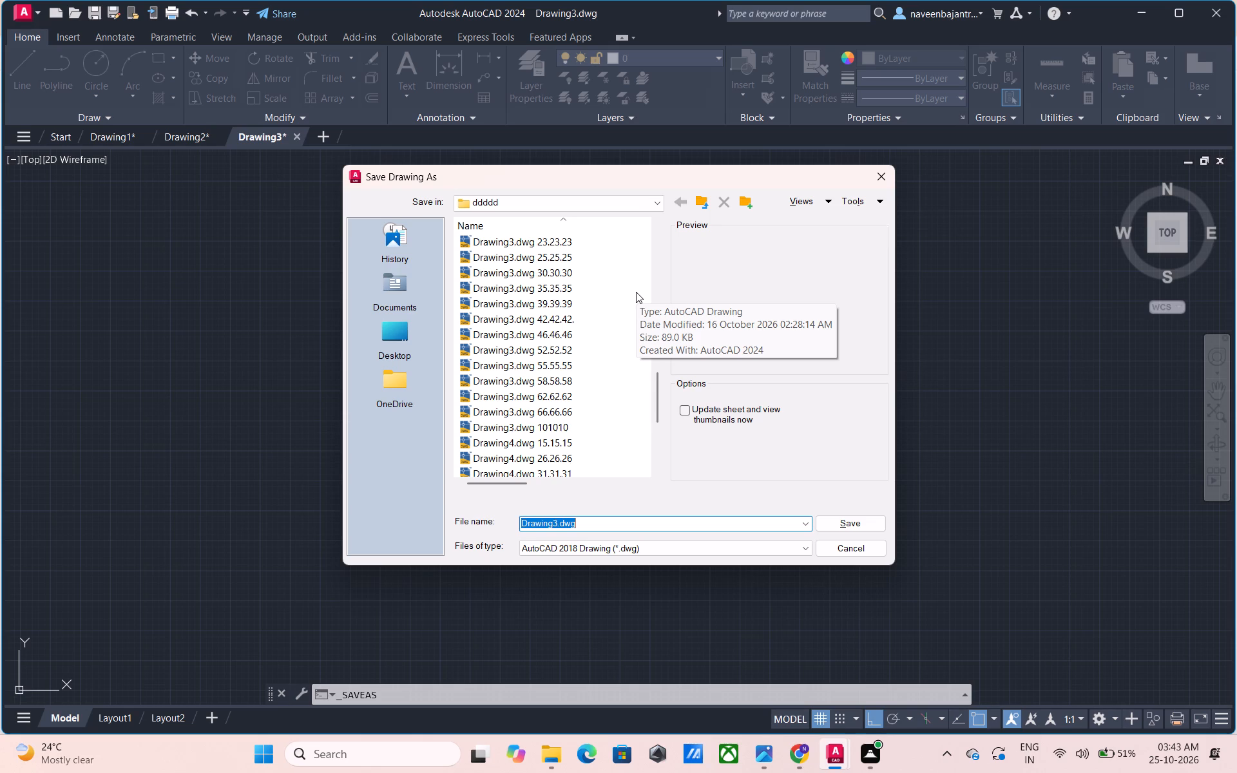
scroll(636, 292, down, 2)
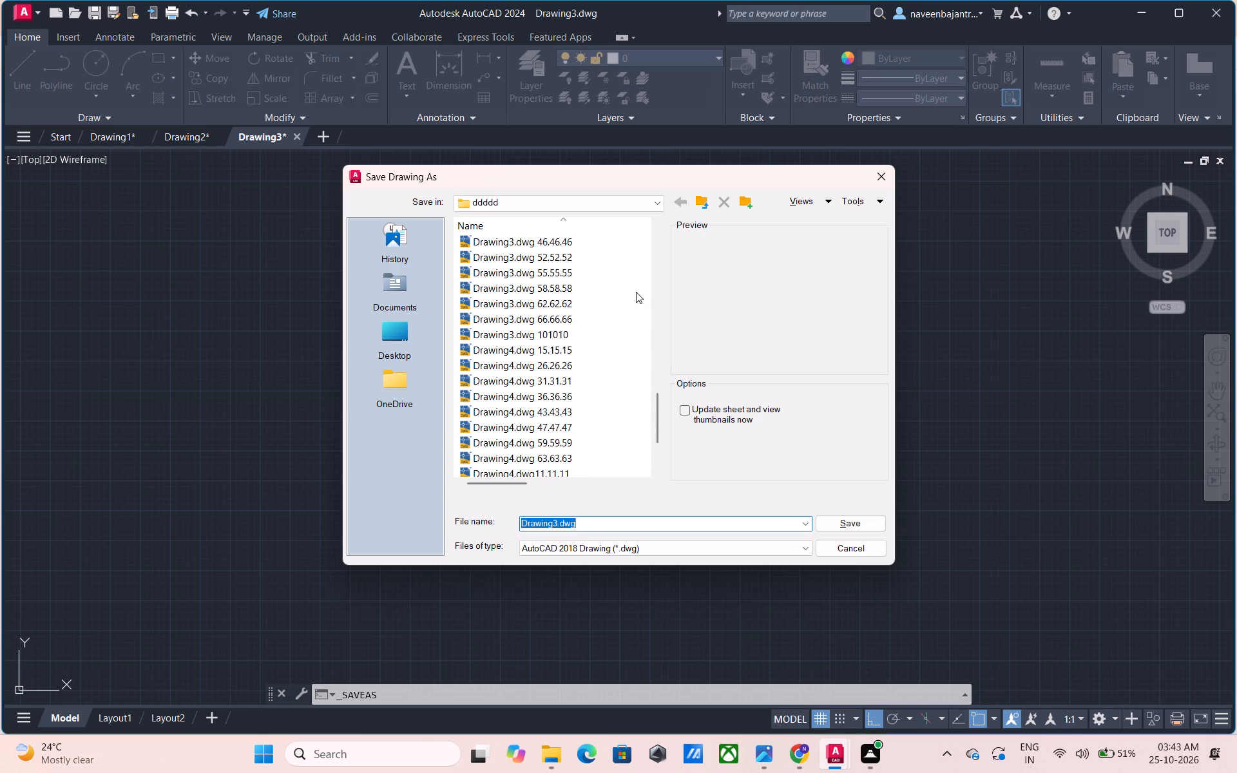
scroll(636, 292, down, 2)
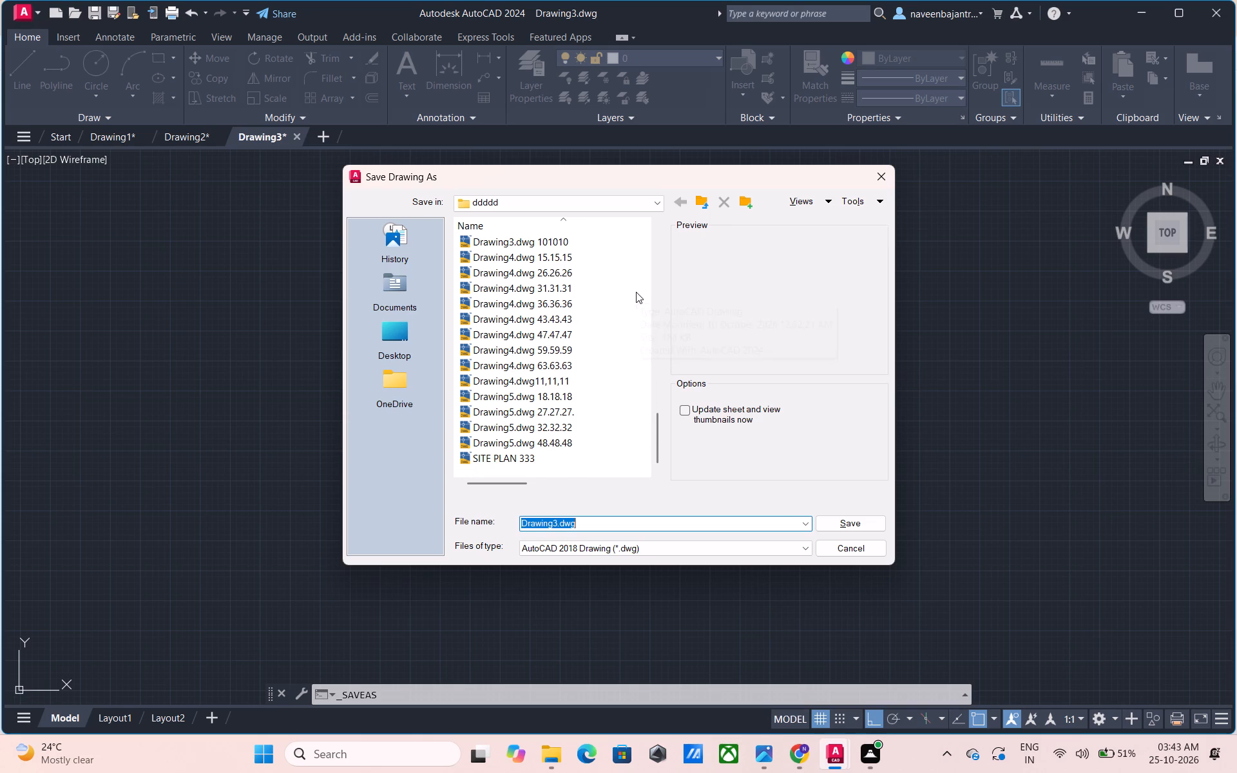
scroll(636, 292, down, 1)
click(590, 519)
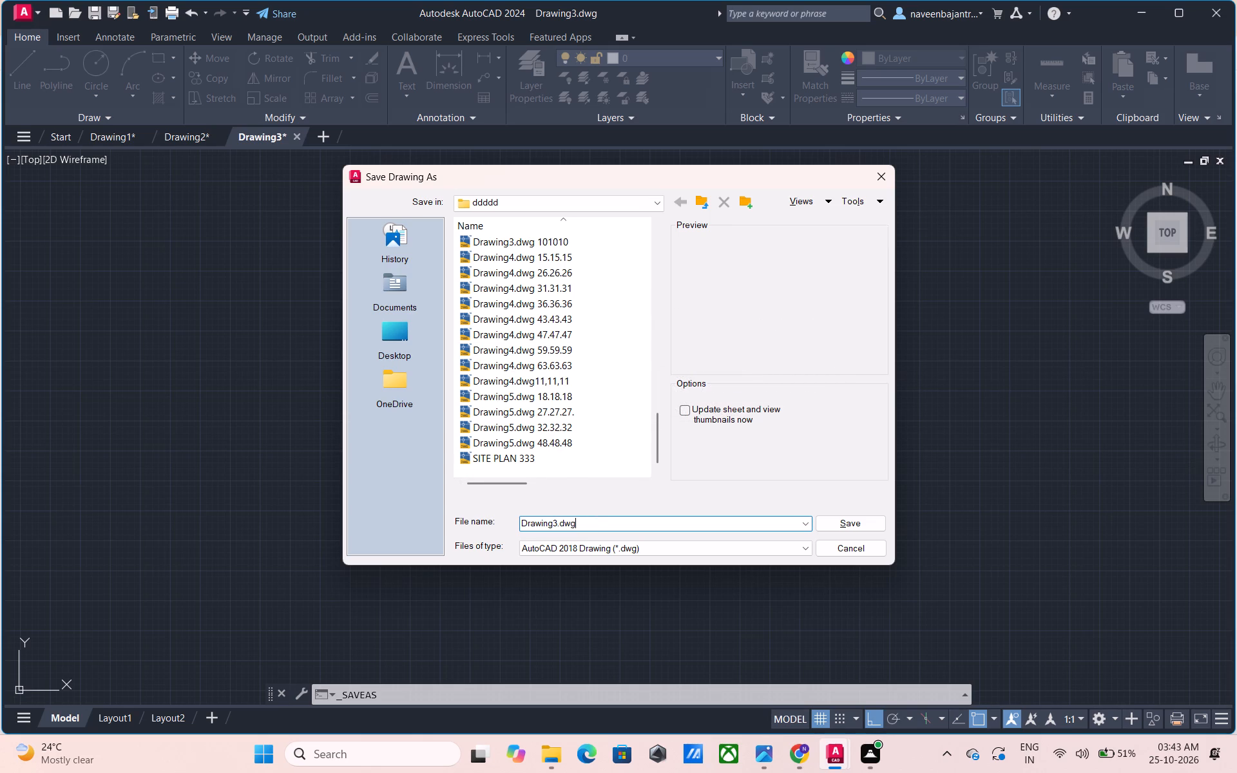
key(space)
text(68.68.68)
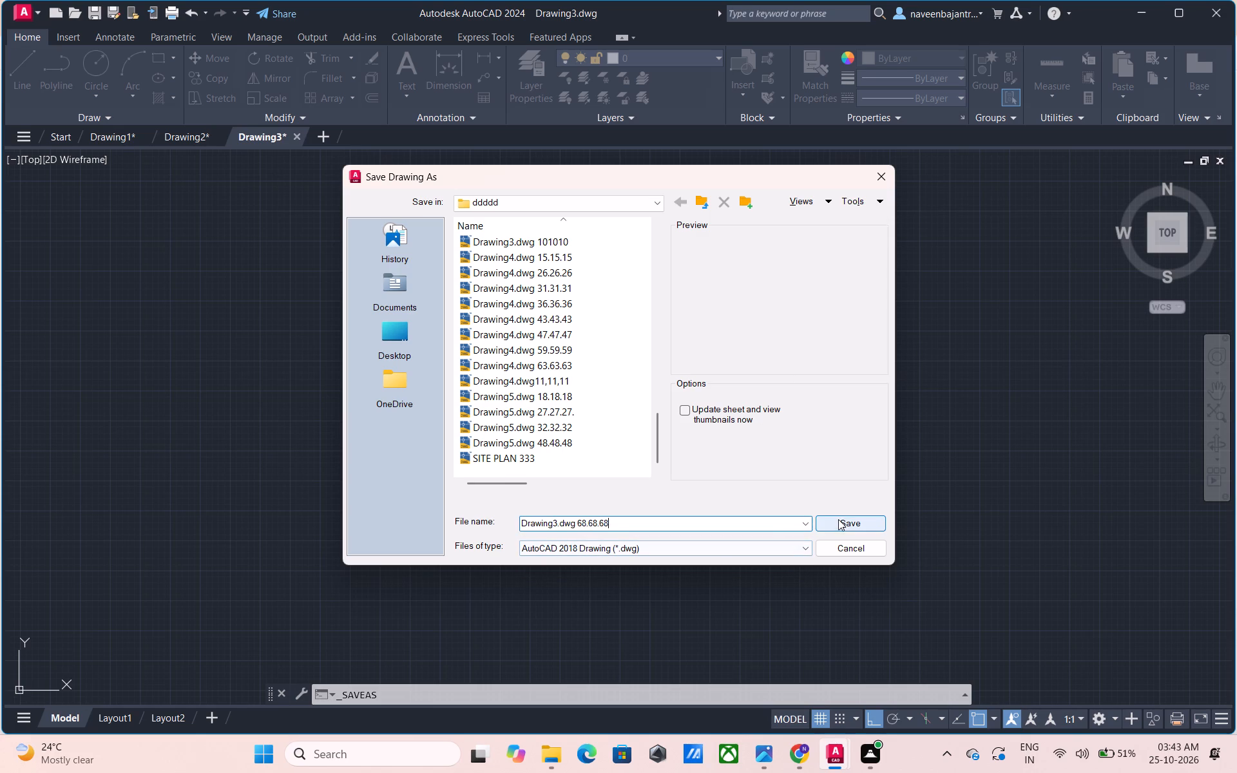
click(839, 520)
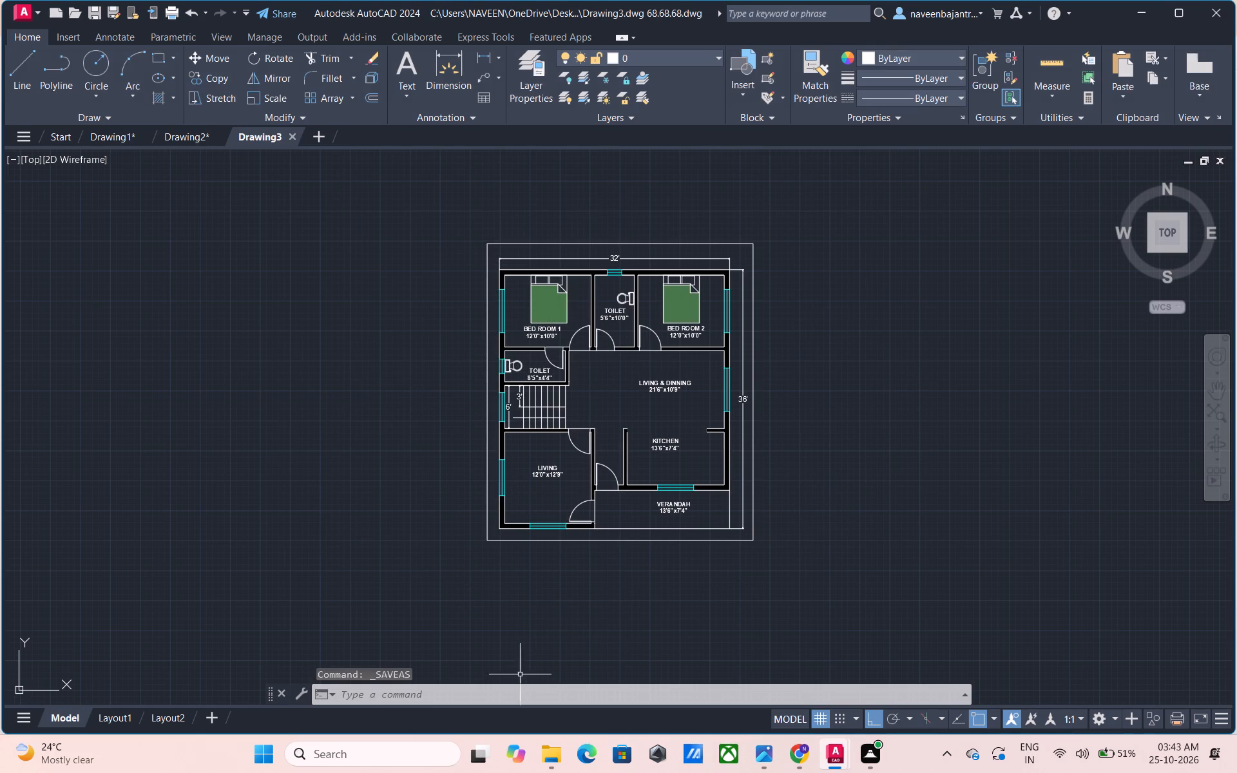
Turn off command log recording with LOGFILEOFF.
click(497, 692)
text(LOG)
click(468, 582)
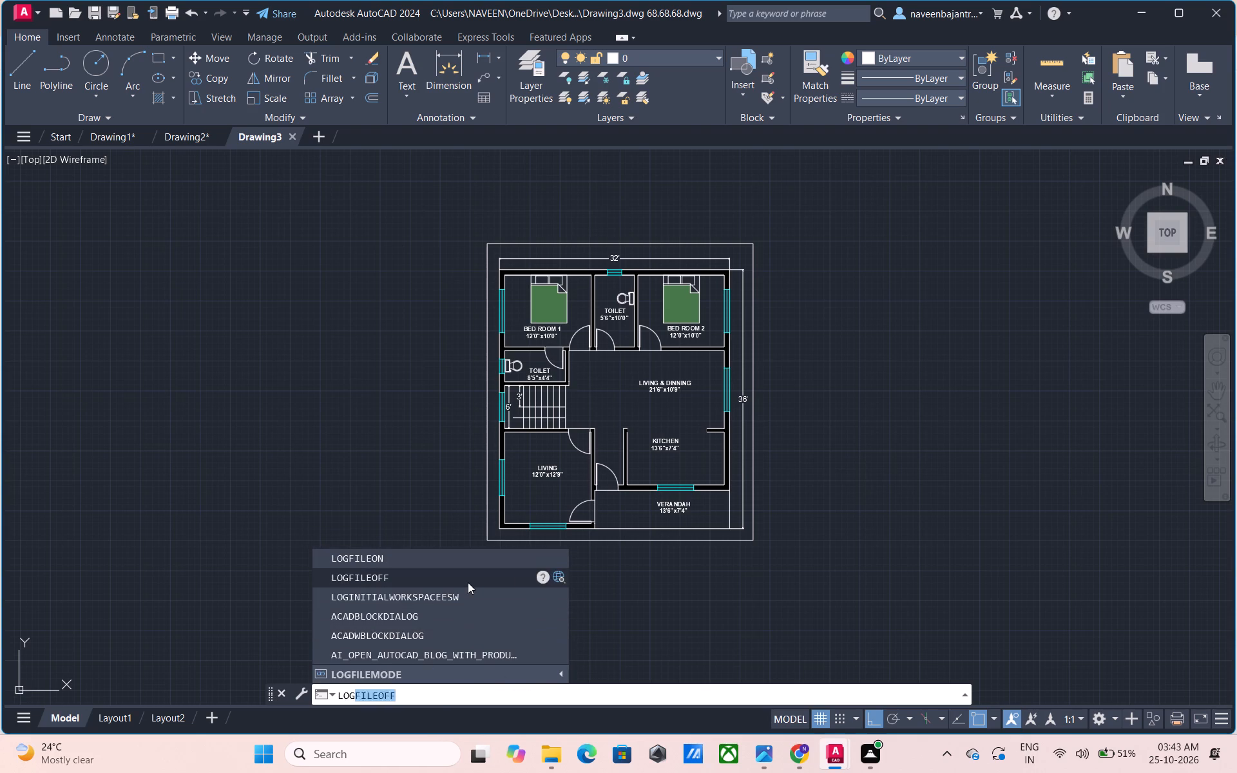
Set up a single-sheet plot with DWG To PDF.pc3, windowed on the border rectangle's opposite corners and centered, and apply it to the layout.
key(ctrl+p)
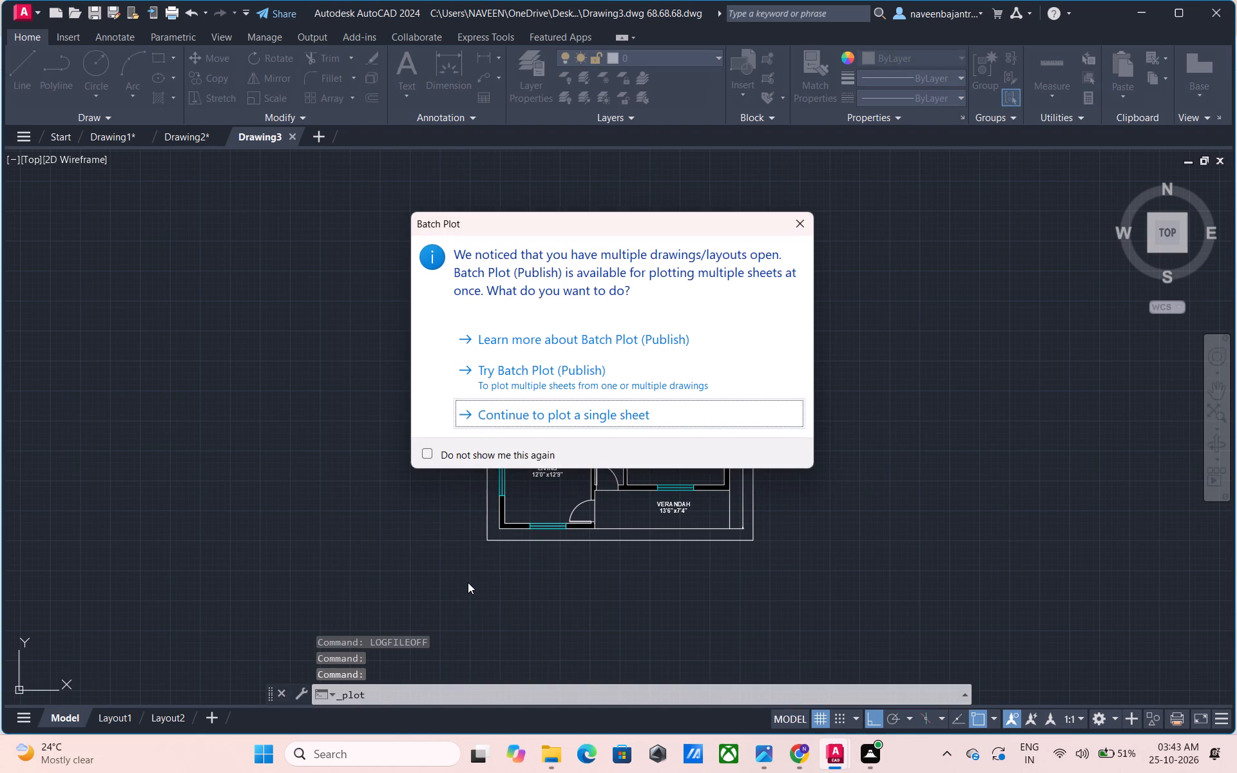
click(588, 416)
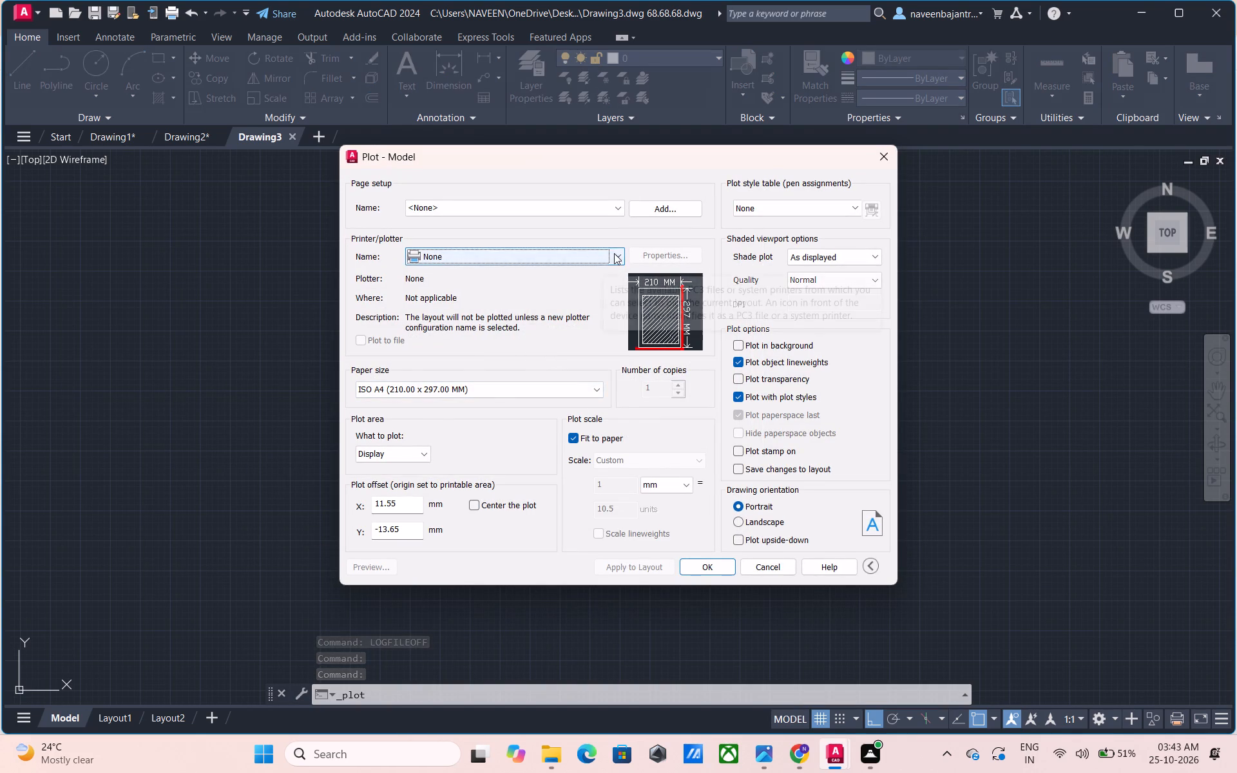
click(615, 253)
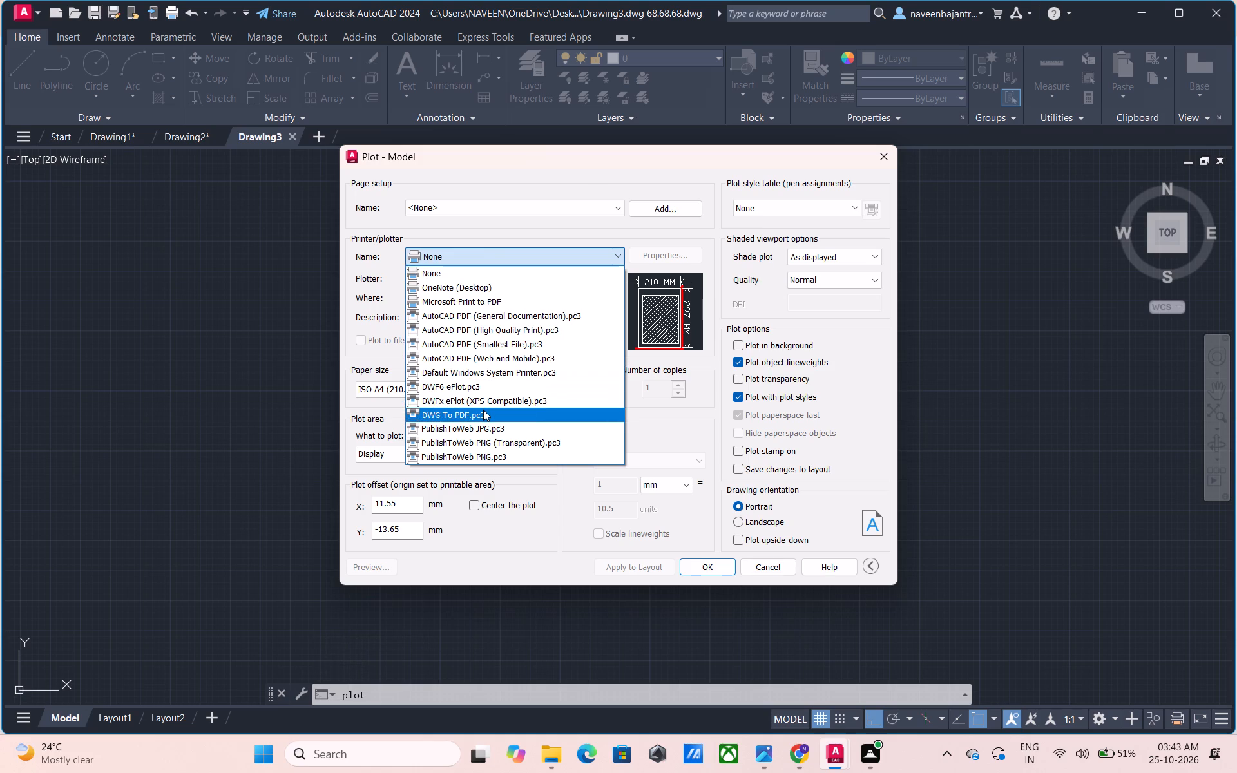
click(483, 410)
click(410, 455)
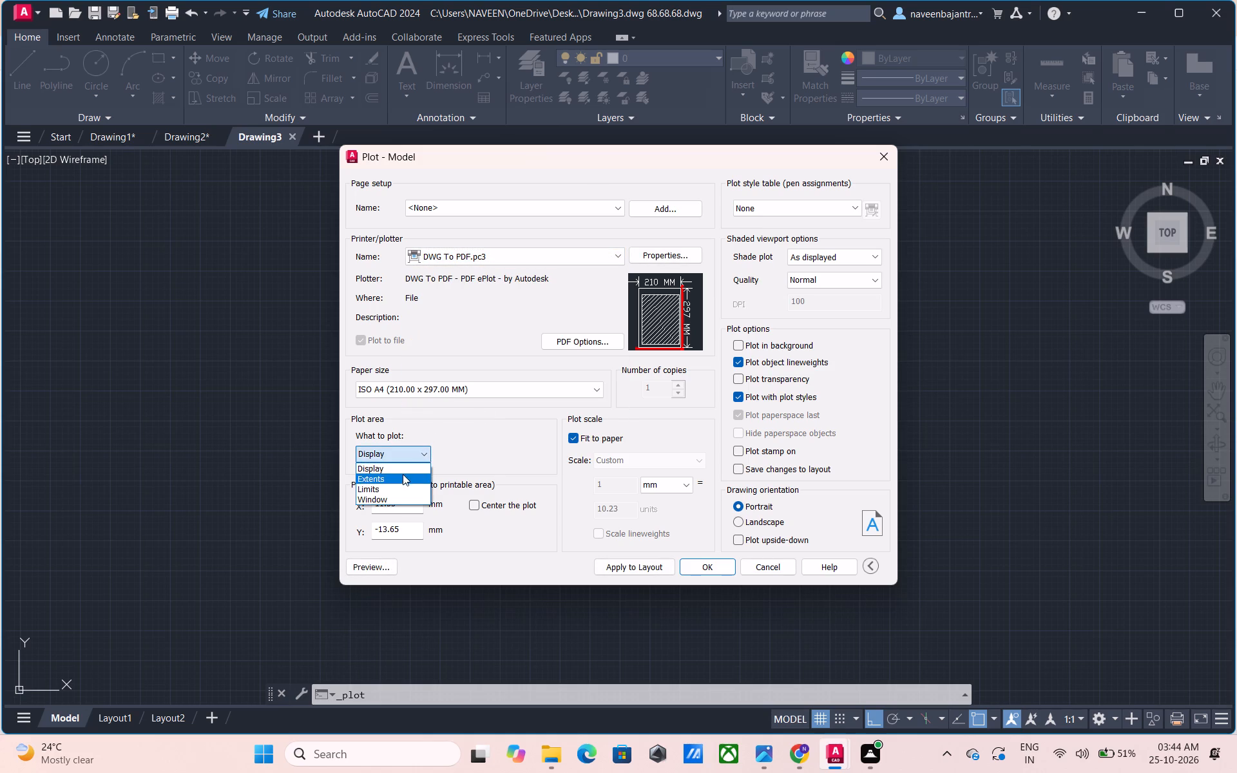
click(392, 494)
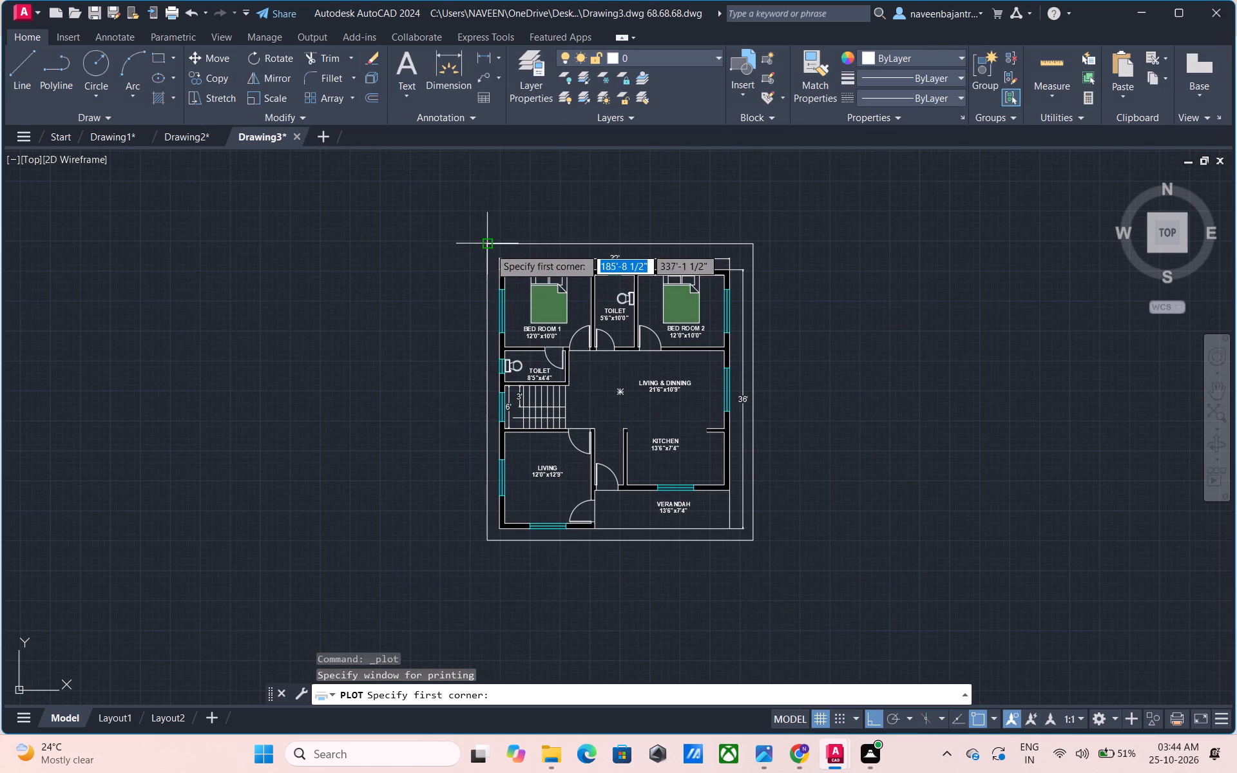
click(489, 247)
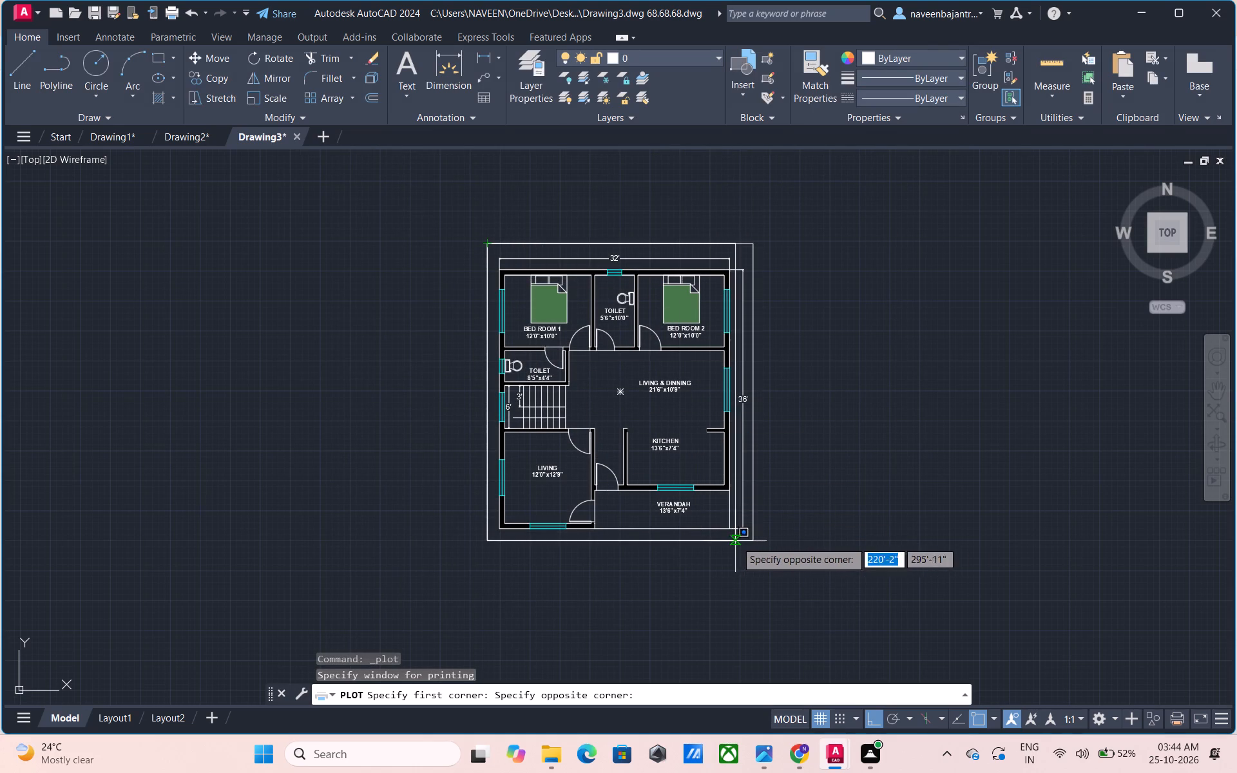
click(753, 541)
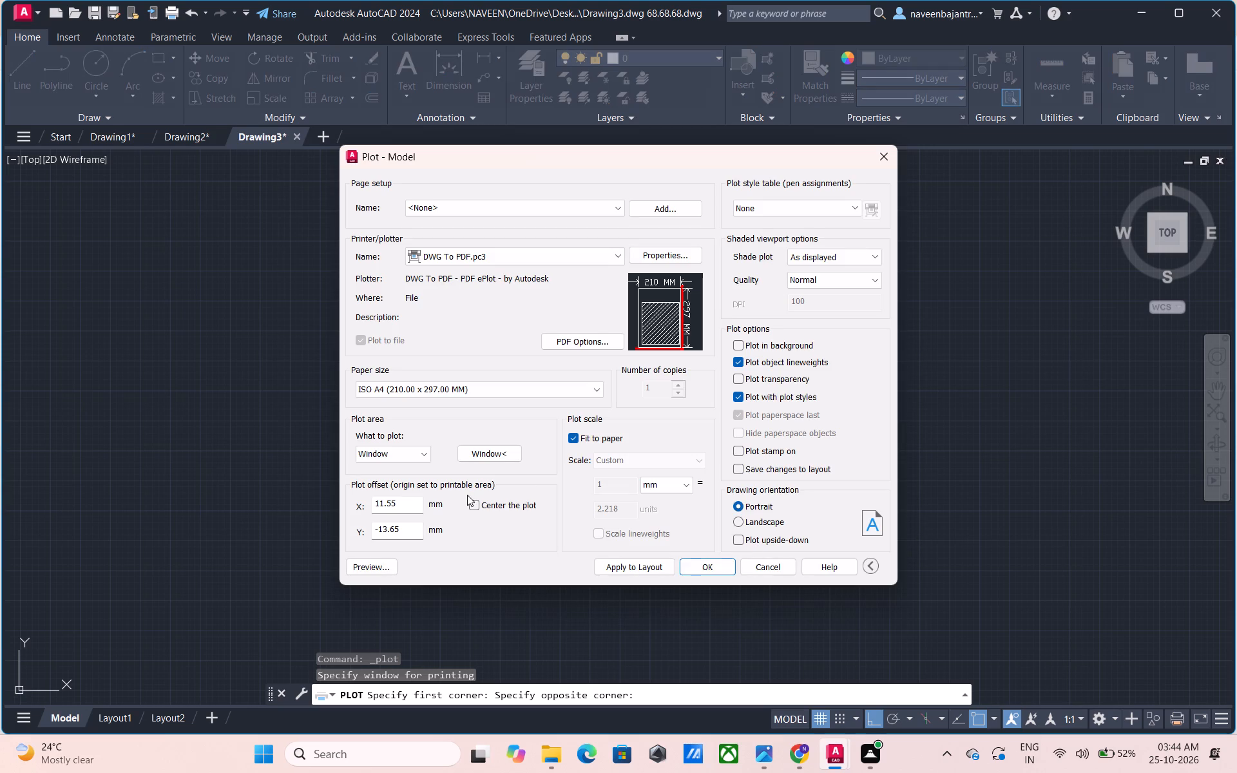
click(478, 504)
click(631, 563)
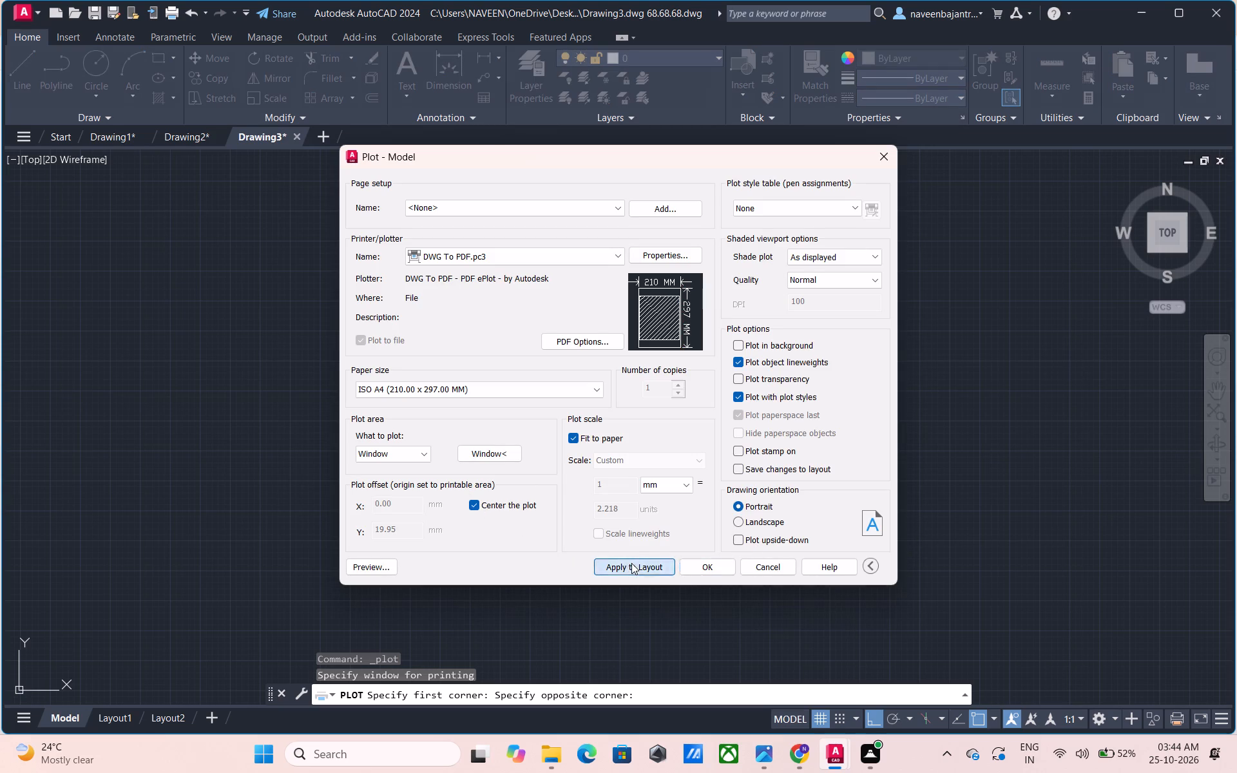
Plot the sheet to the ddddd folder as "Drawing3.dwg 68.68.68-Model.pdf".
click(703, 569)
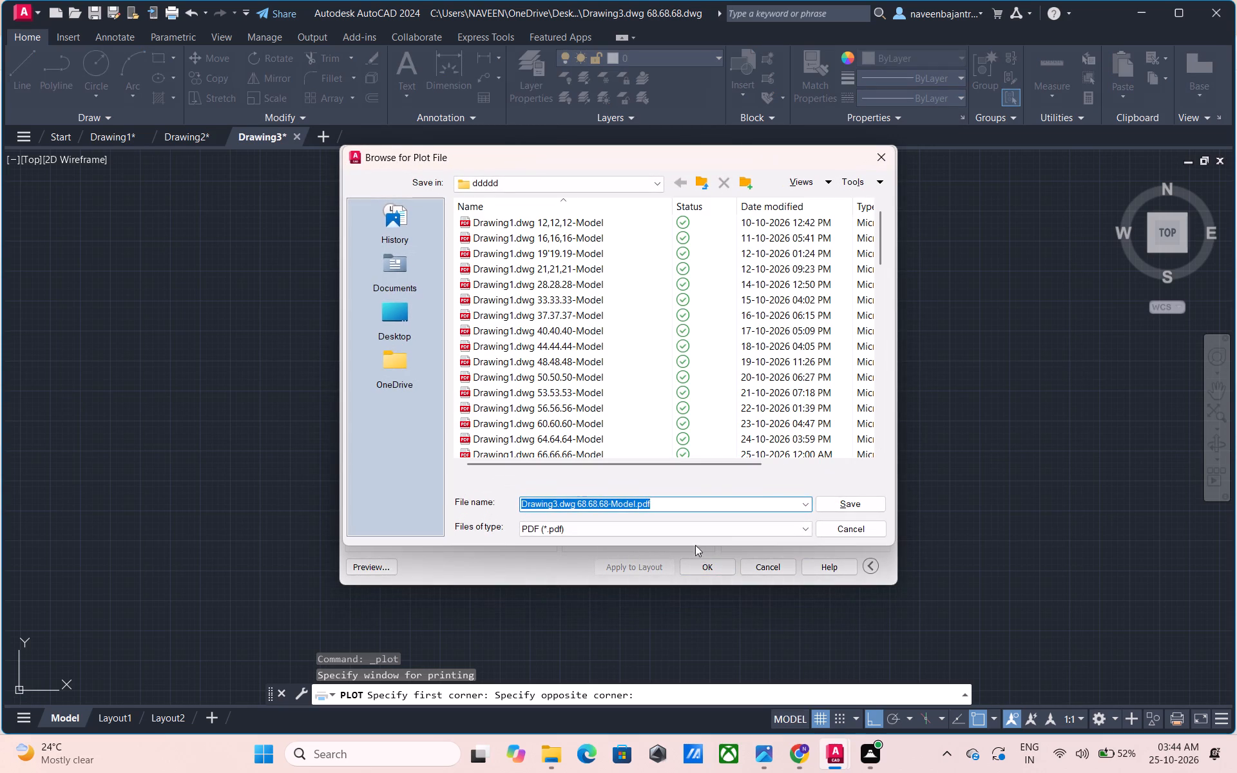
click(831, 504)
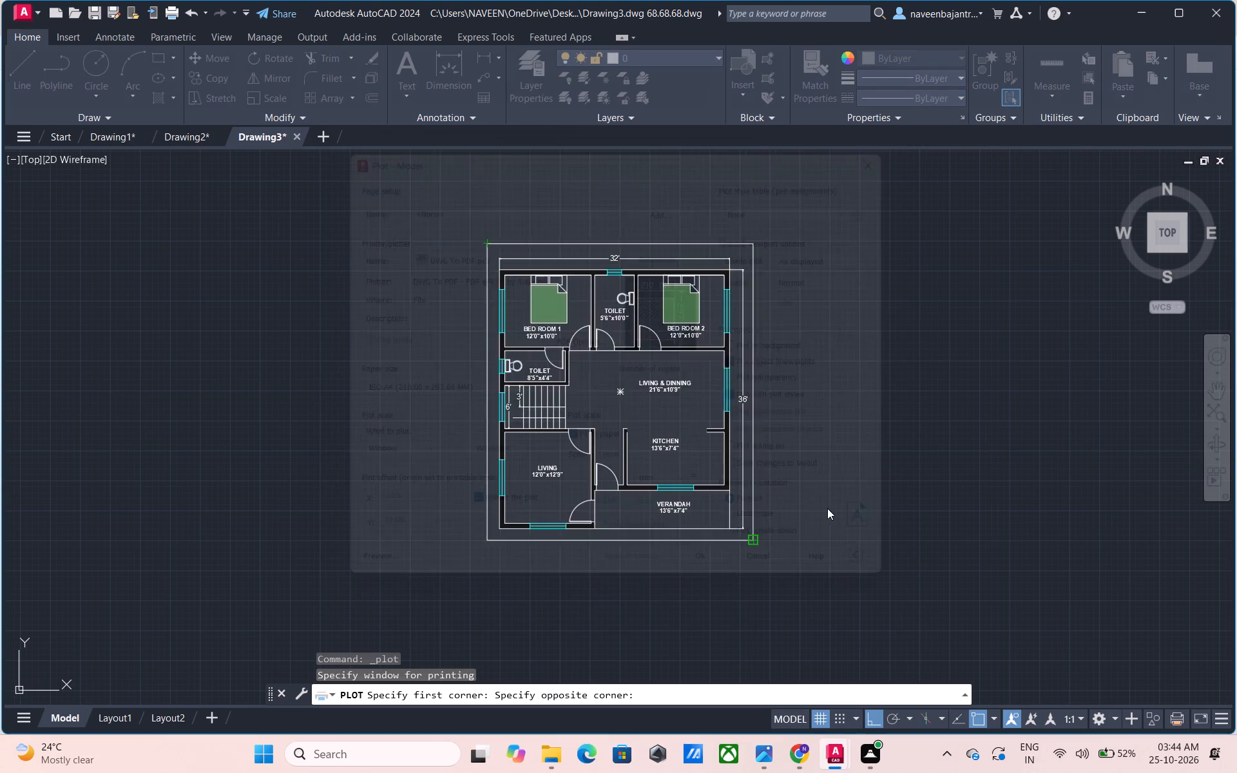
Review the plotted PDF floor plan from the bedrooms down to the verandah in Microsoft Edge, and close it.
scroll(821, 593, down, 1)
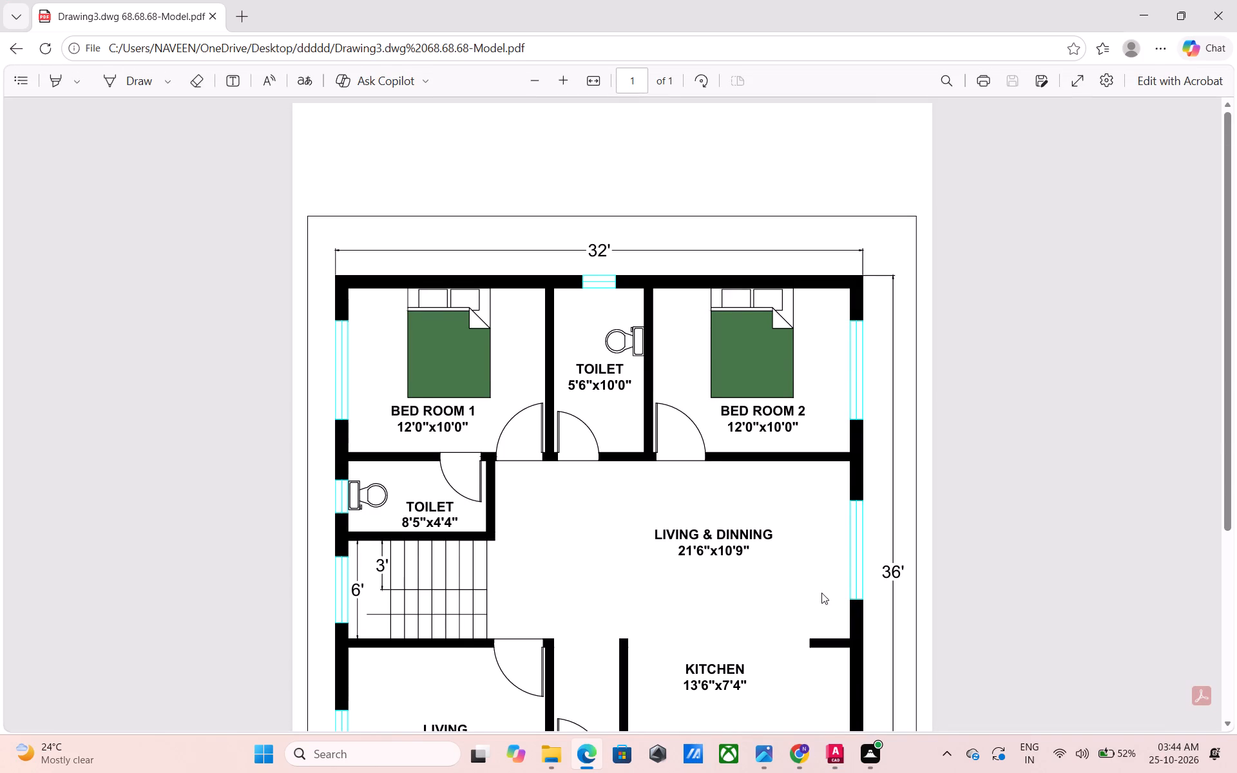
scroll(821, 593, down, 5)
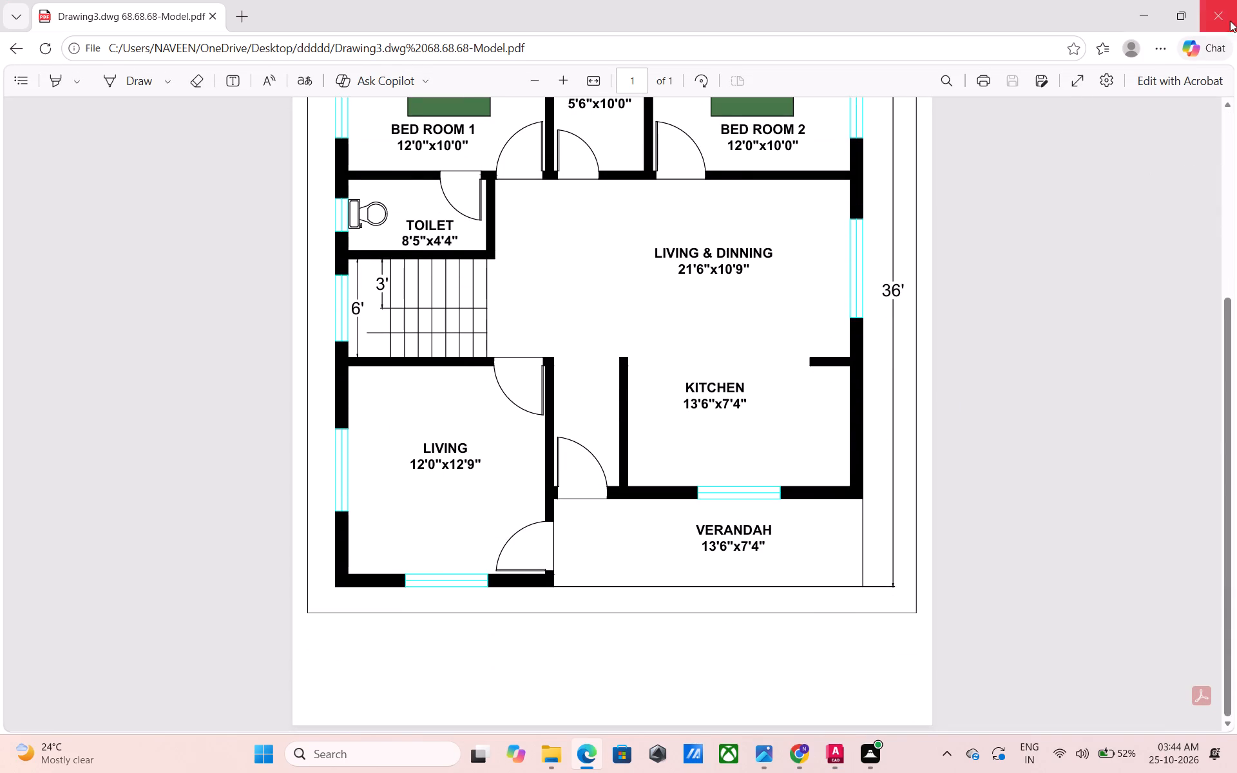
click(1227, 17)
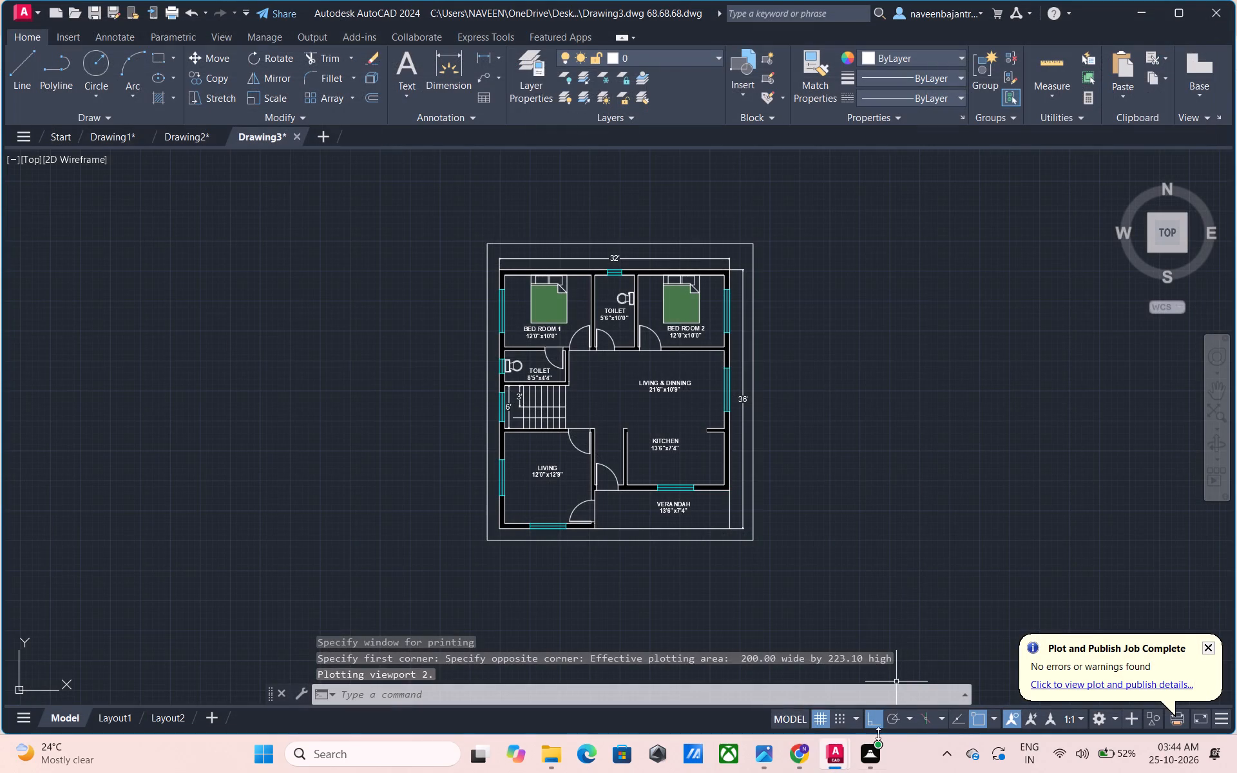